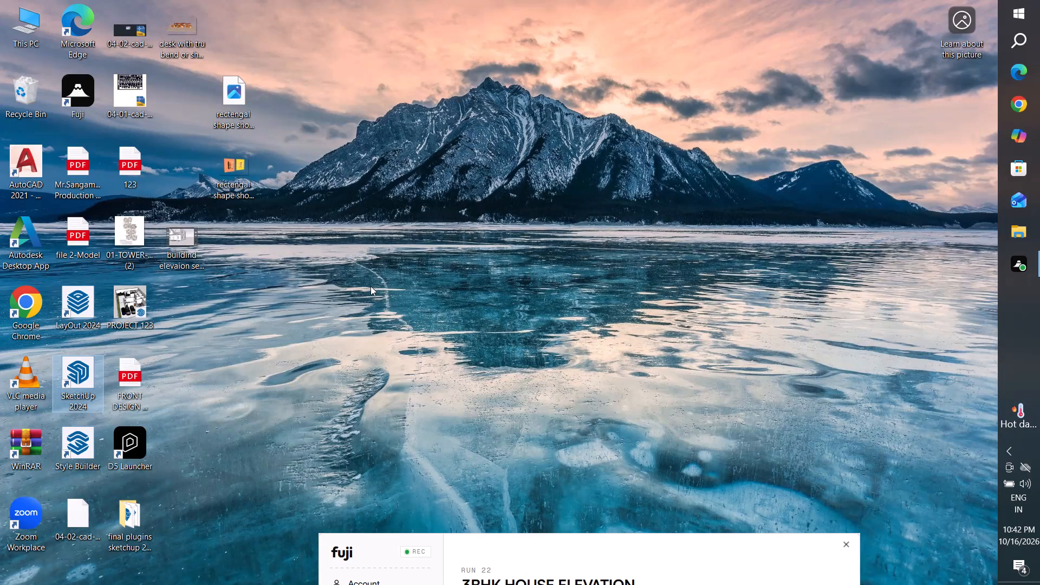
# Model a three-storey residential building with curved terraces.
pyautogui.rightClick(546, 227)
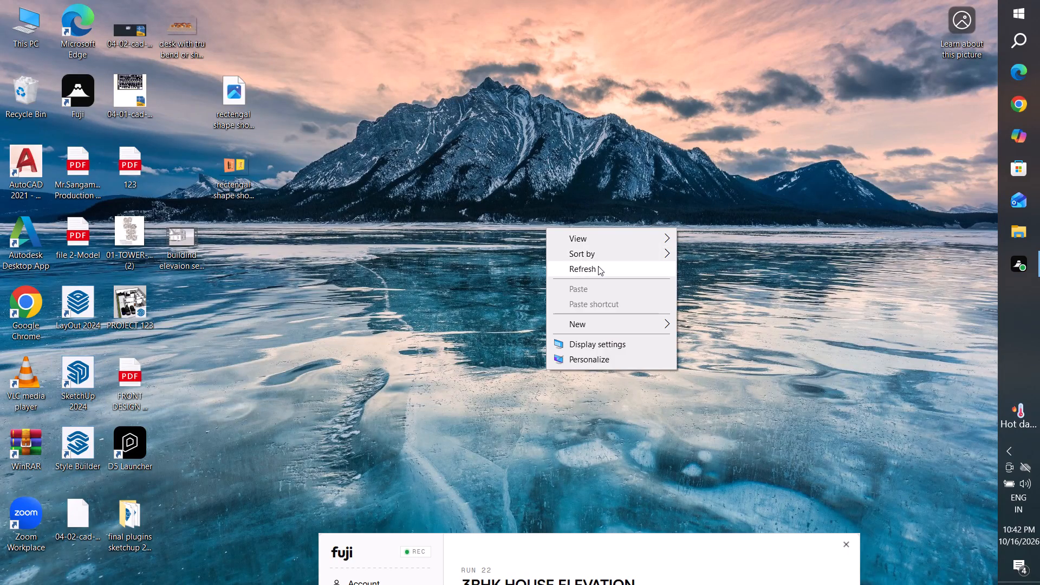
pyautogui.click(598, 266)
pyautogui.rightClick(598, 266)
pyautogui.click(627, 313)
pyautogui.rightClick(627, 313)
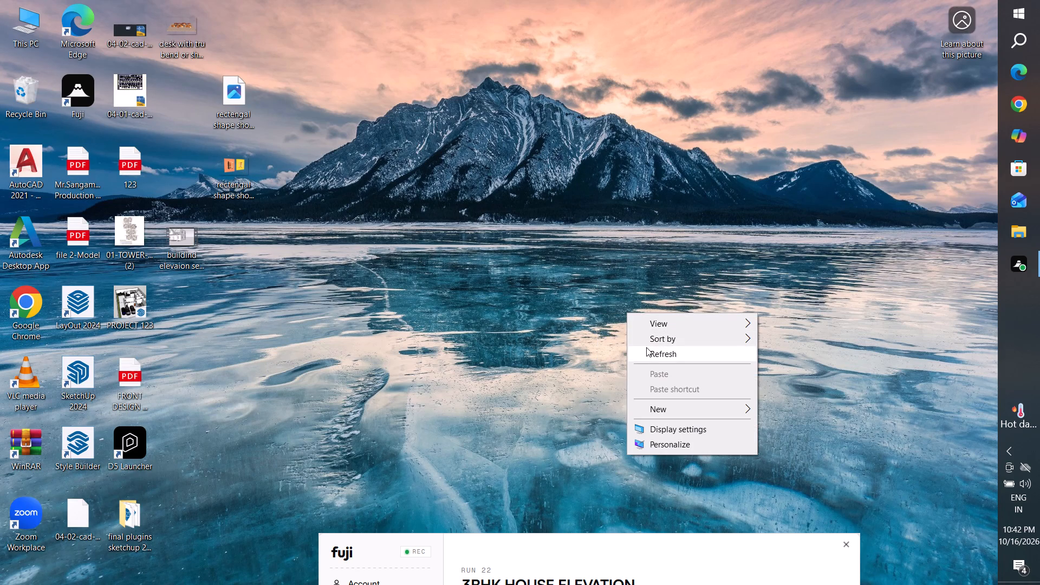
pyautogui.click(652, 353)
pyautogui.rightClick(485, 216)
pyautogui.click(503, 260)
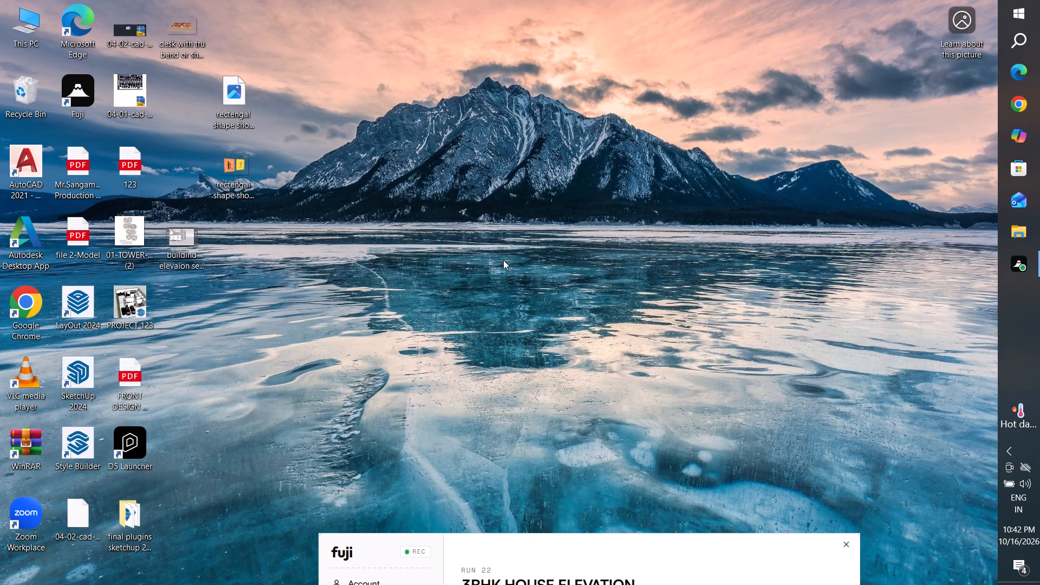
# Launch SketchUp 2024 from the desktop.
pyautogui.doubleClick(87, 370)
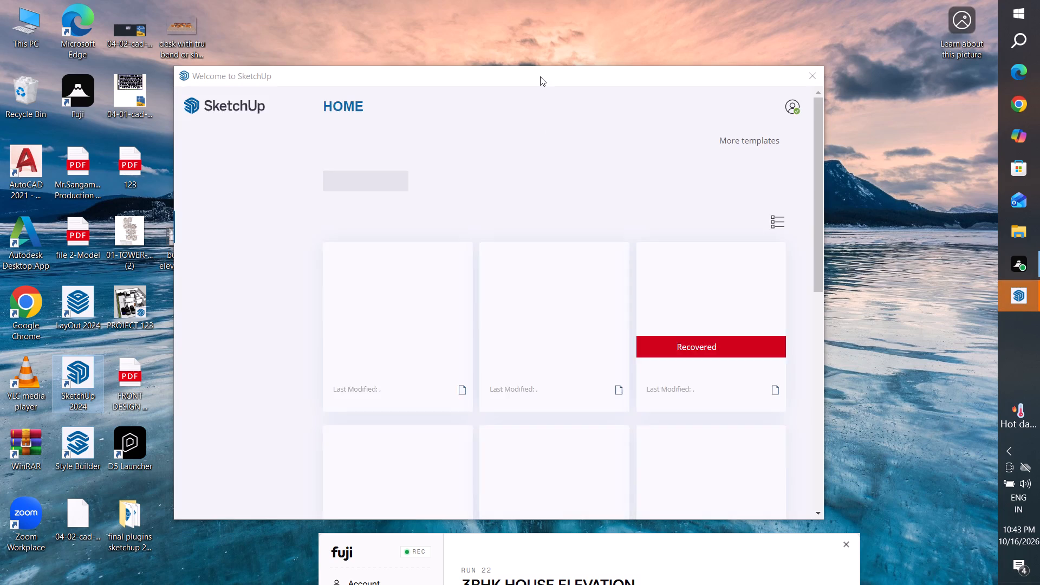
# Look through the new-model templates and recent files on the welcome screen.
pyautogui.moveTo(540, 76); pyautogui.dragTo(609, 145)
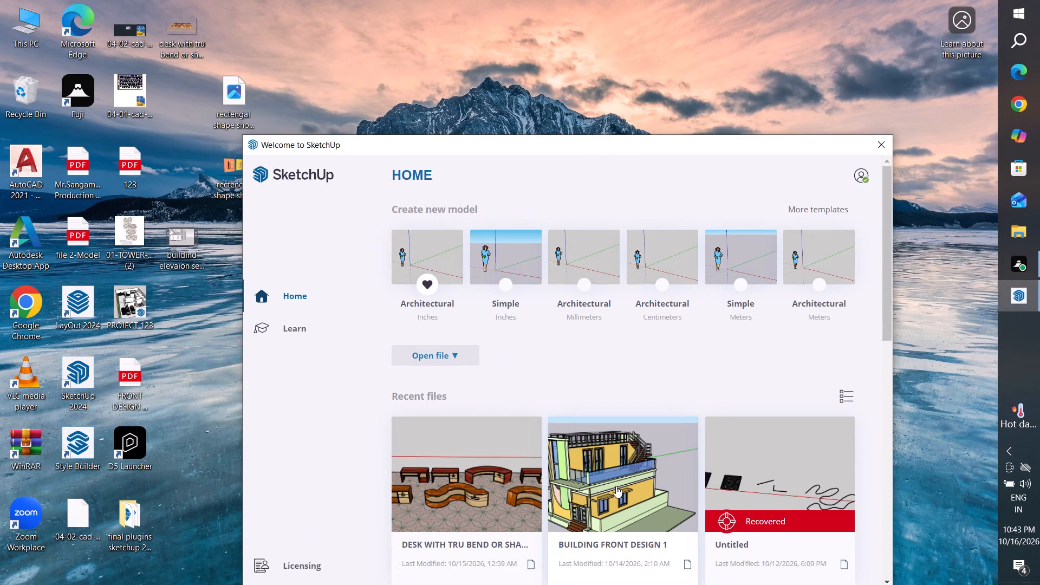
pyautogui.scroll(-1, 616, 479)
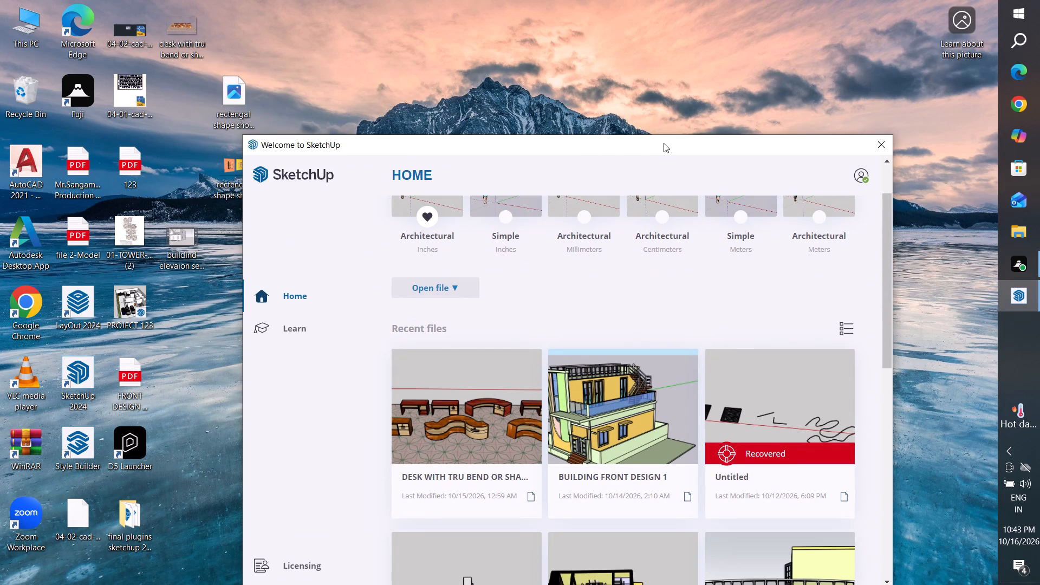
pyautogui.moveTo(664, 143); pyautogui.dragTo(706, 76)
pyautogui.scroll(-3, 694, 400)
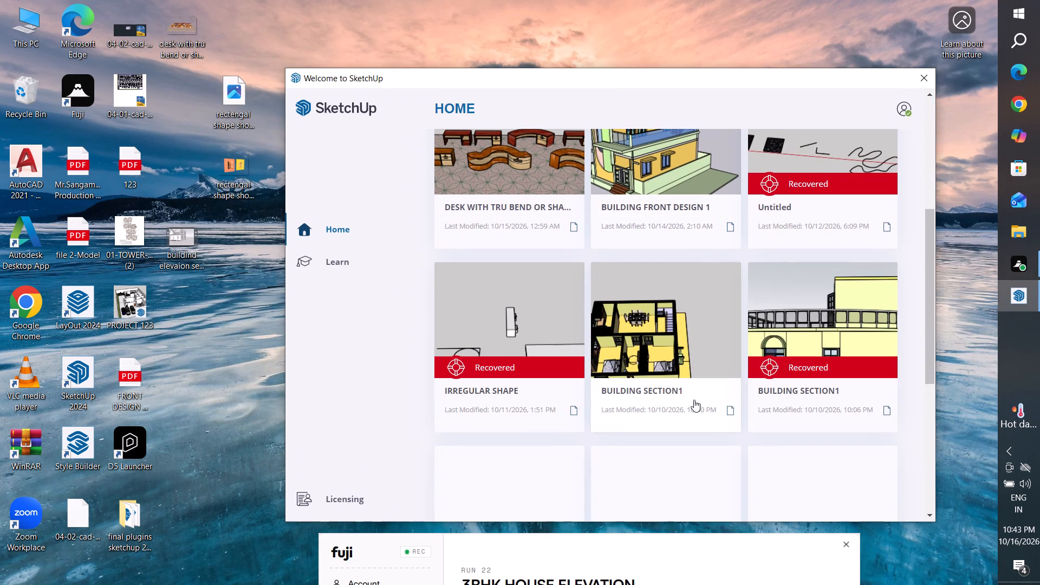
pyautogui.scroll(-4, 759, 399)
pyautogui.scroll(4, 733, 523)
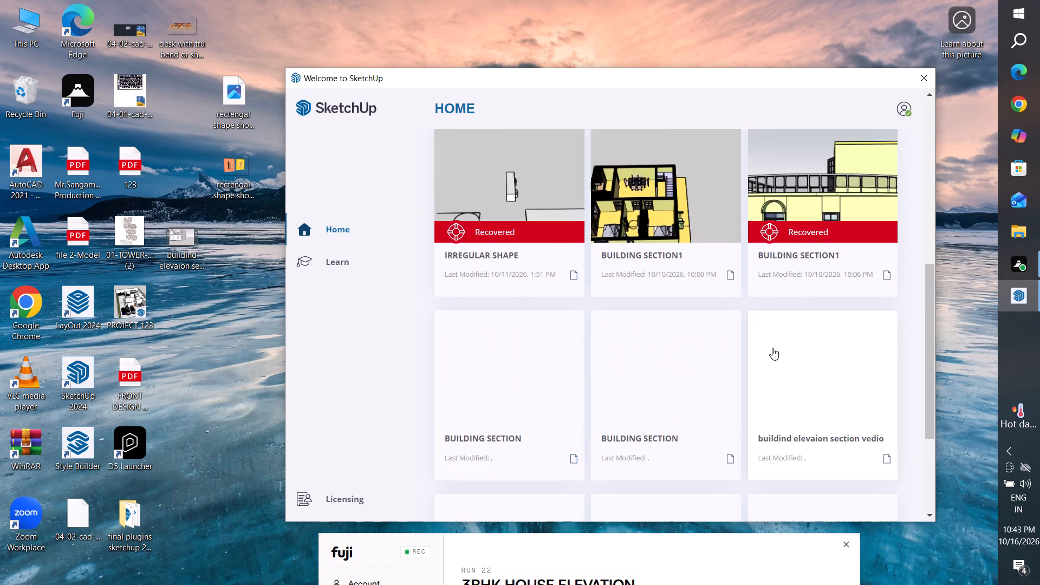
pyautogui.scroll(3, 772, 346)
pyautogui.scroll(4, 672, 340)
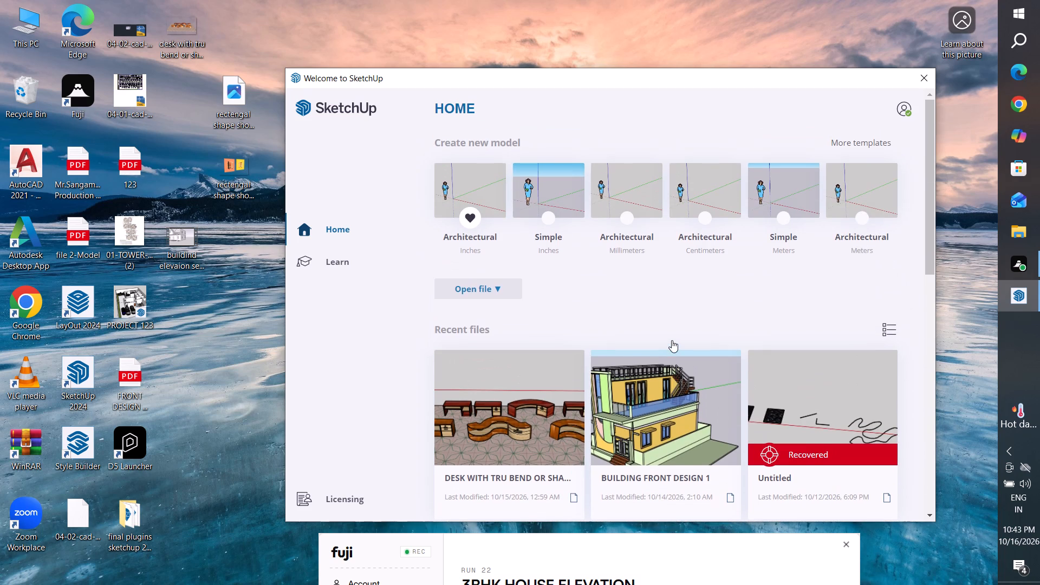
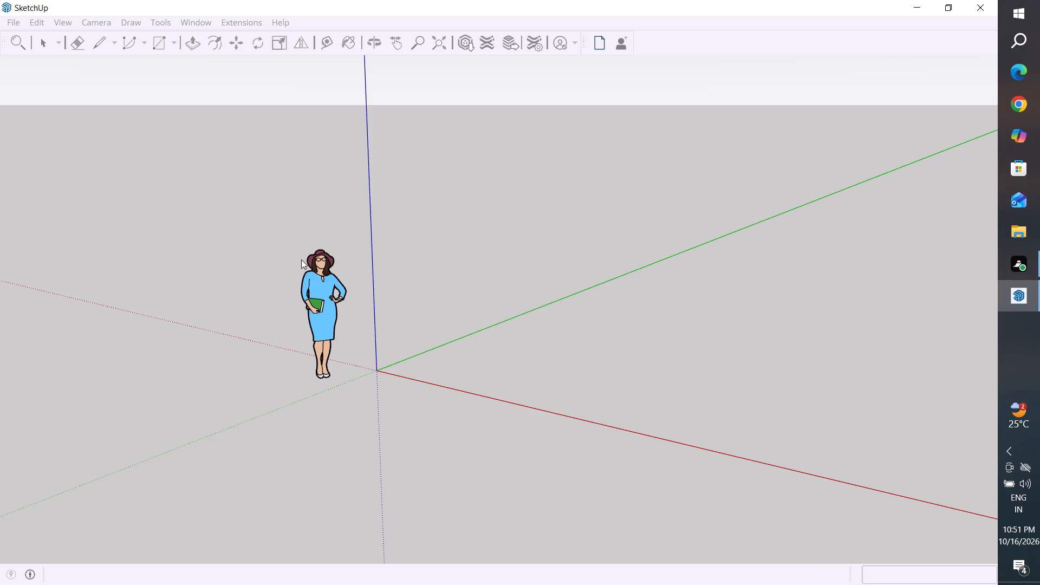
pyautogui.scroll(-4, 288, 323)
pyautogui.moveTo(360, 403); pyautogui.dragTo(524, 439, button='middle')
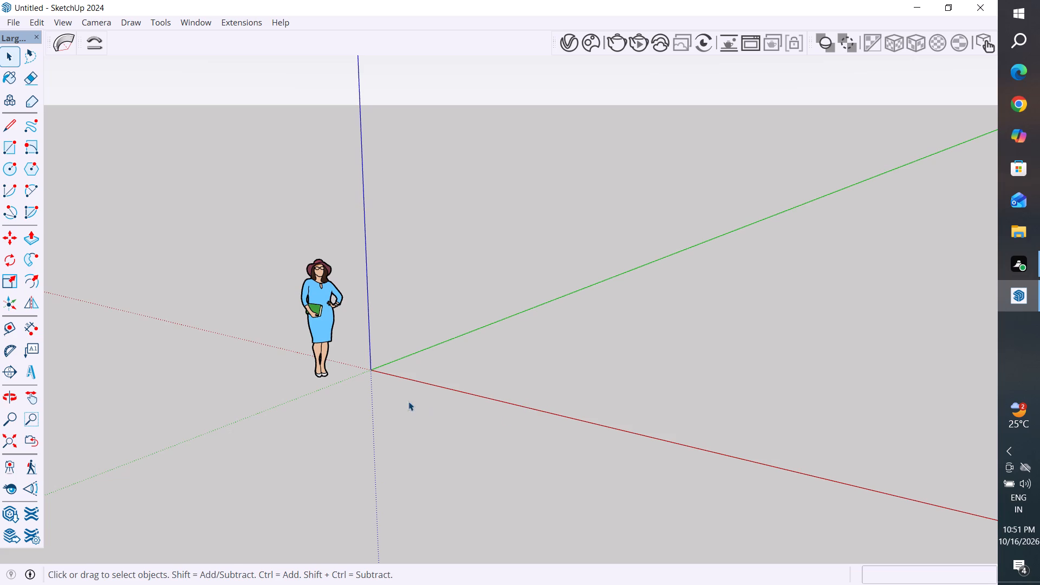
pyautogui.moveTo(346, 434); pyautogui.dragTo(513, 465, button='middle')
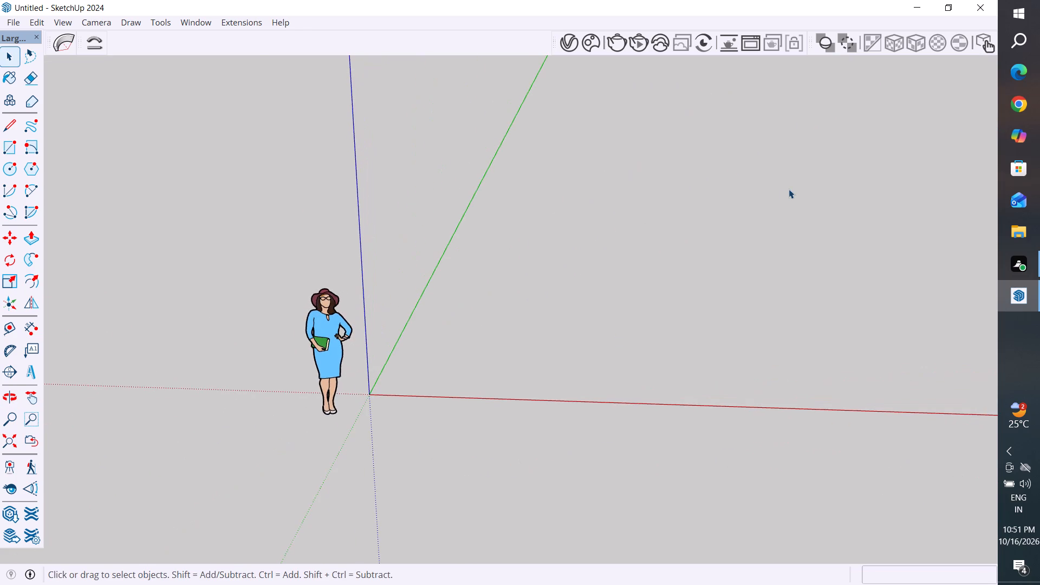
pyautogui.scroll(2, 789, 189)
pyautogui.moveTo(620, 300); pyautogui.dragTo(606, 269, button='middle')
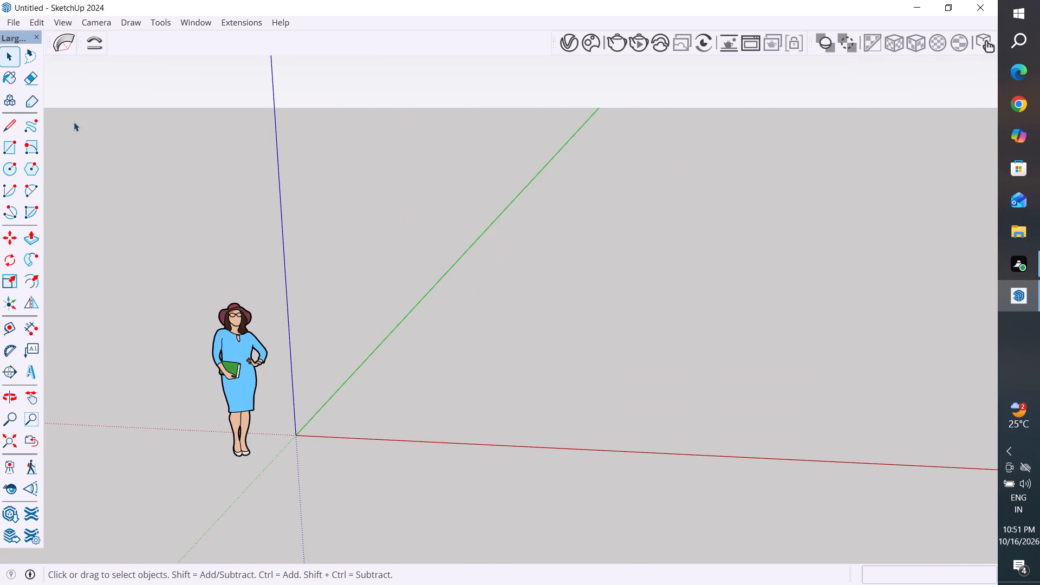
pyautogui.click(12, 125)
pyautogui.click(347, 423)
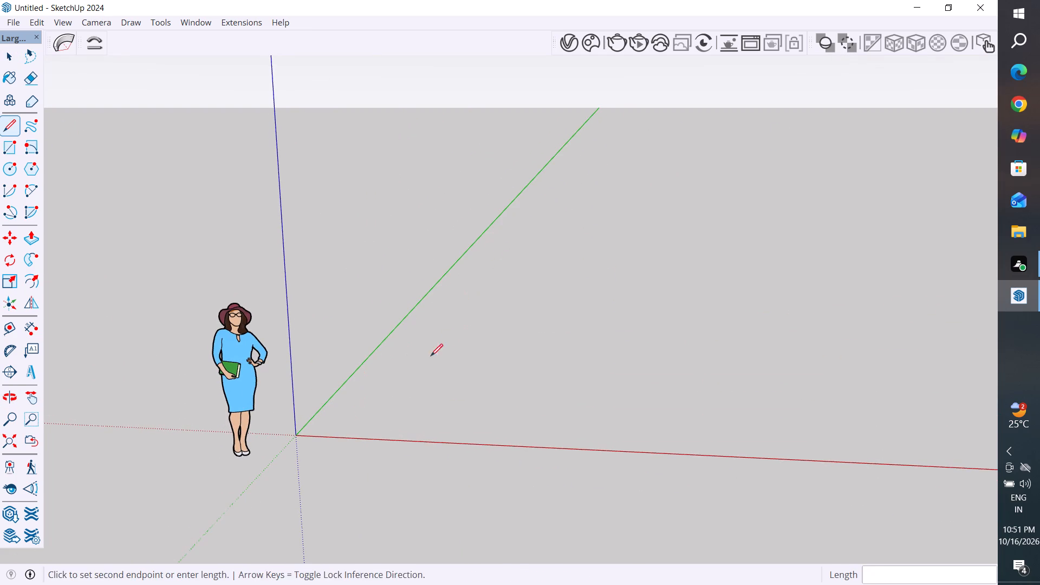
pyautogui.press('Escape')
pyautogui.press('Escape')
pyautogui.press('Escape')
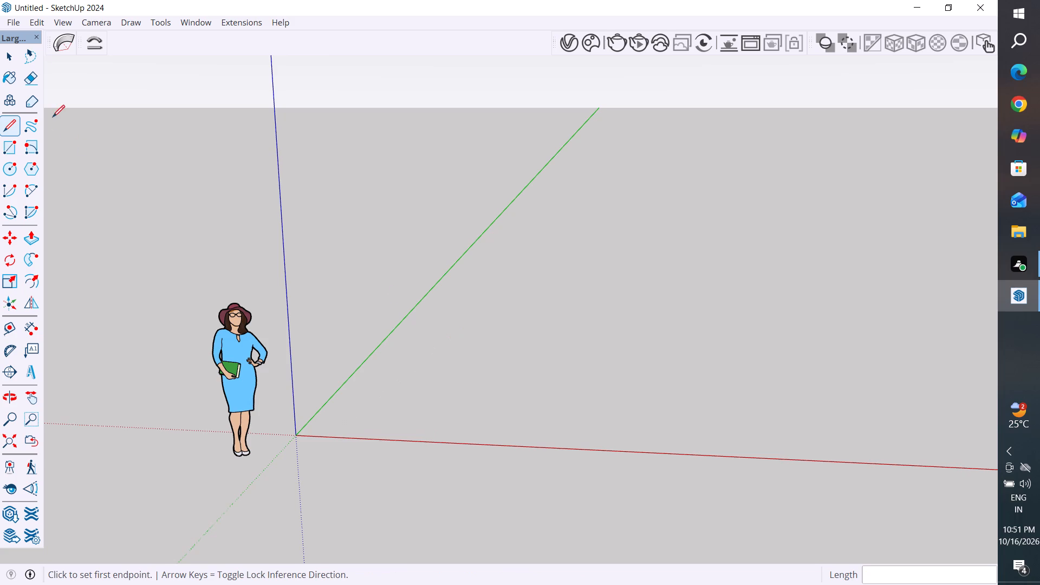
# Import the AutoCAD drawing 3BHK from the autocad internship file folder, with units in inches and materials imported.
pyautogui.click(12, 21)
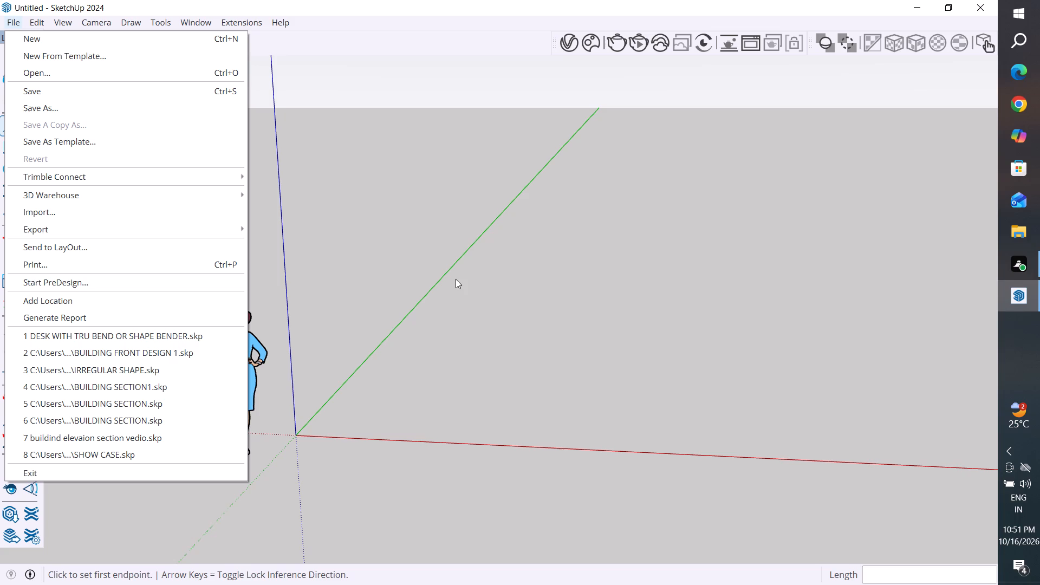
pyautogui.click(109, 217)
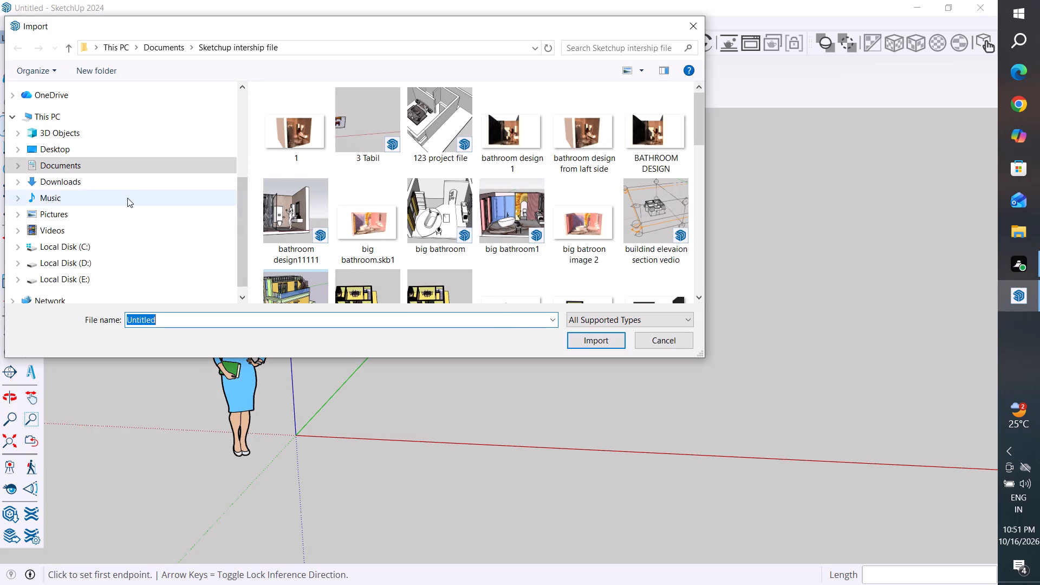
pyautogui.doubleClick(102, 250)
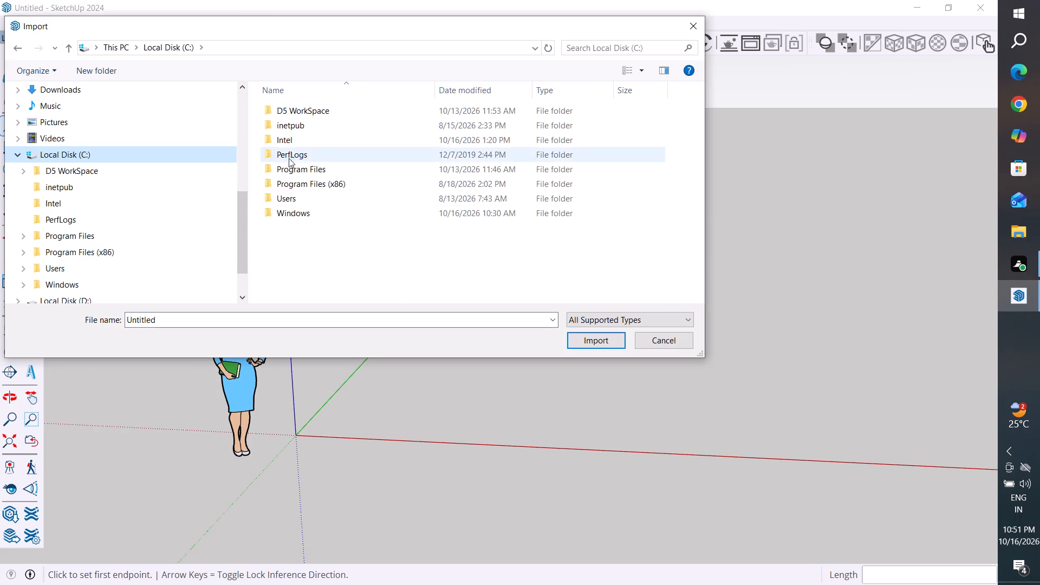
pyautogui.scroll(-3, 113, 246)
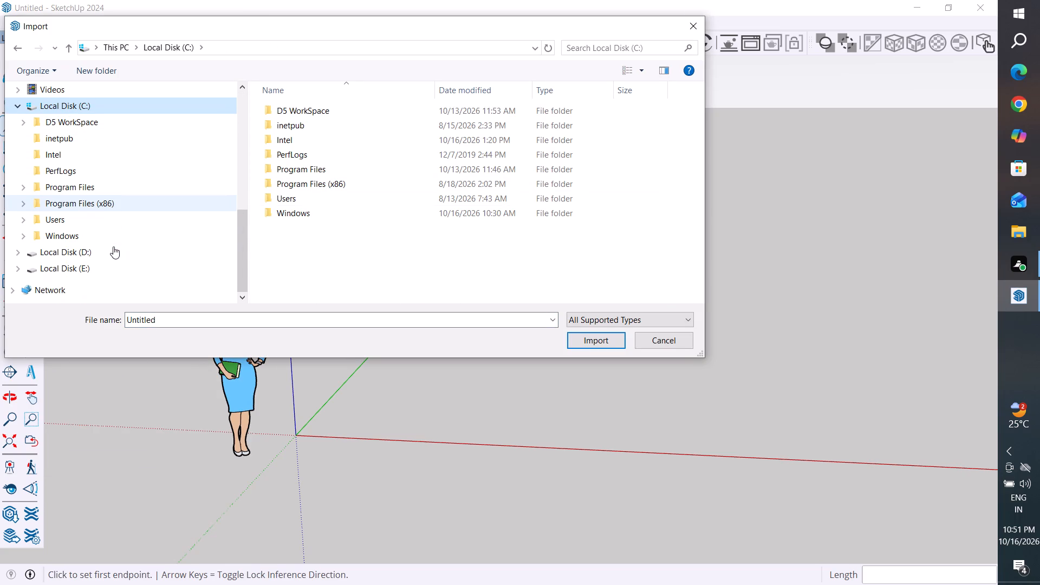
pyautogui.scroll(-5, 113, 246)
pyautogui.scroll(7, 113, 246)
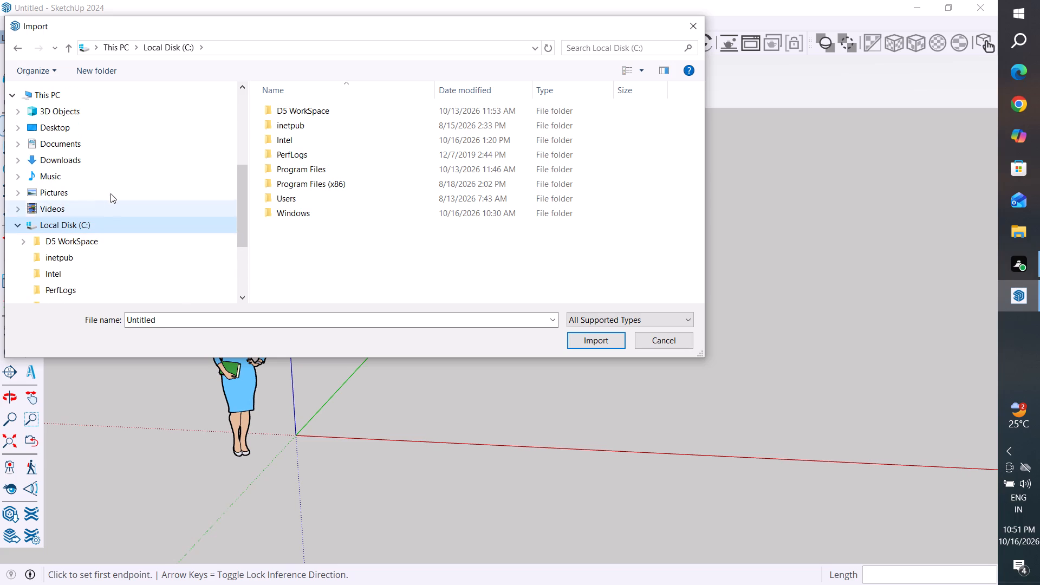
pyautogui.doubleClick(106, 166)
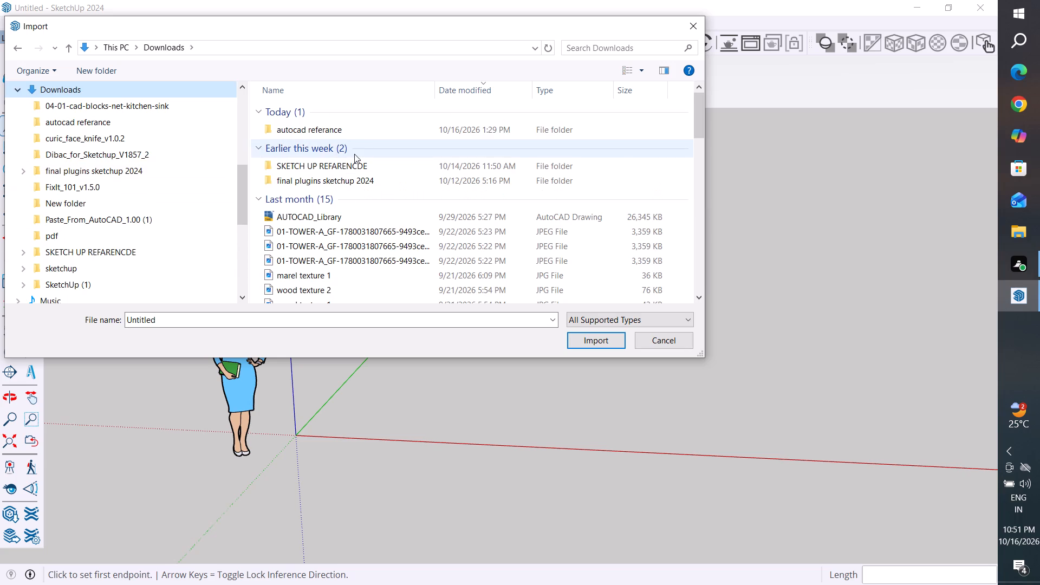
pyautogui.scroll(2, 125, 216)
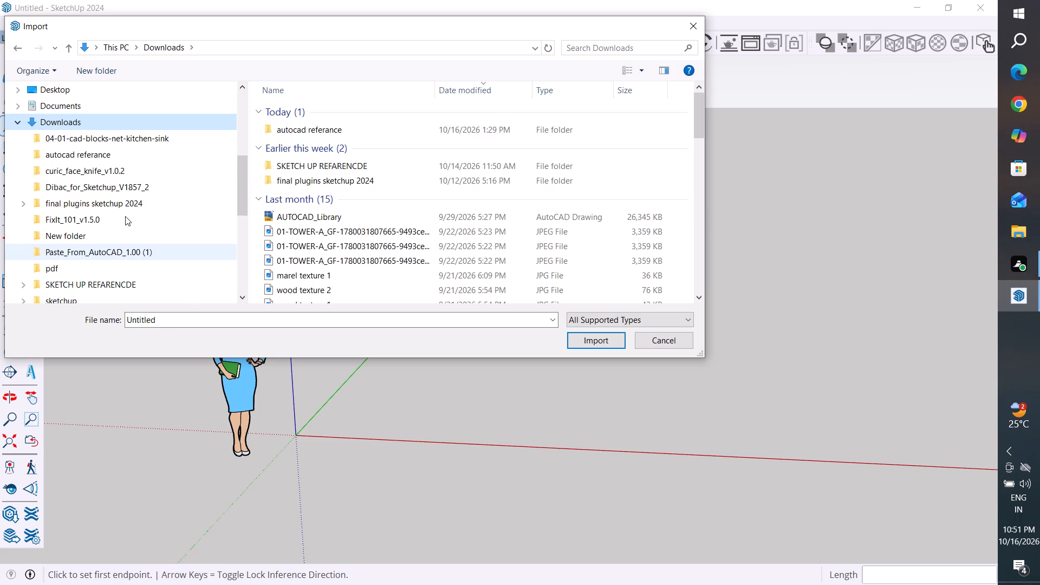
pyautogui.scroll(8, 125, 216)
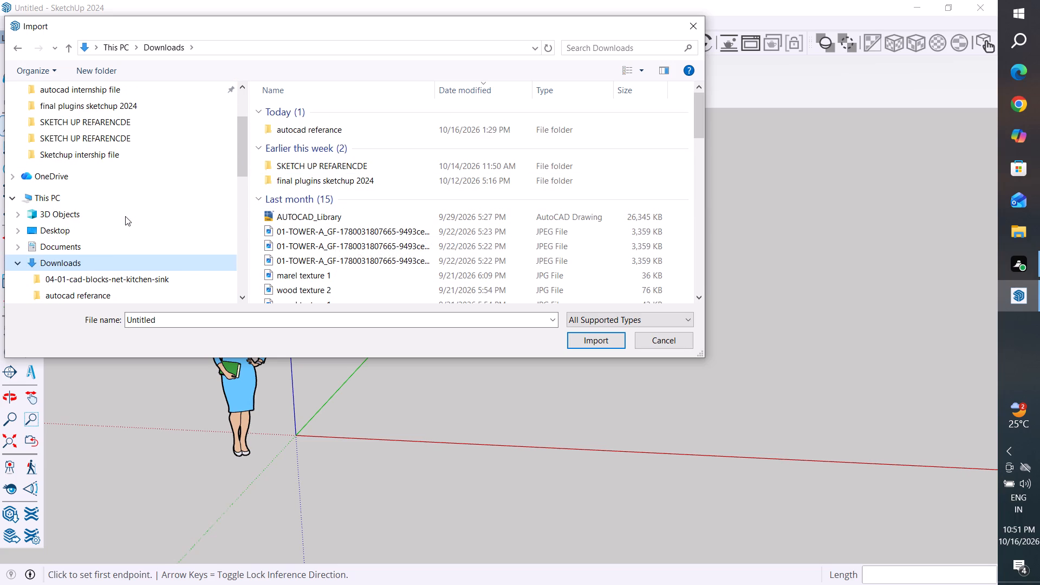
pyautogui.scroll(3, 125, 216)
pyautogui.doubleClick(150, 140)
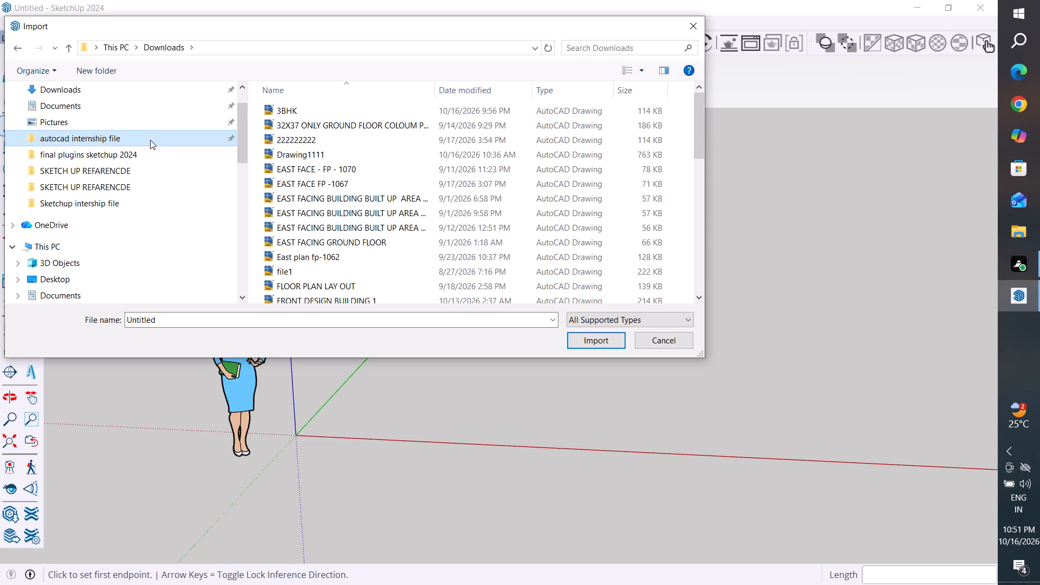
pyautogui.click(340, 111)
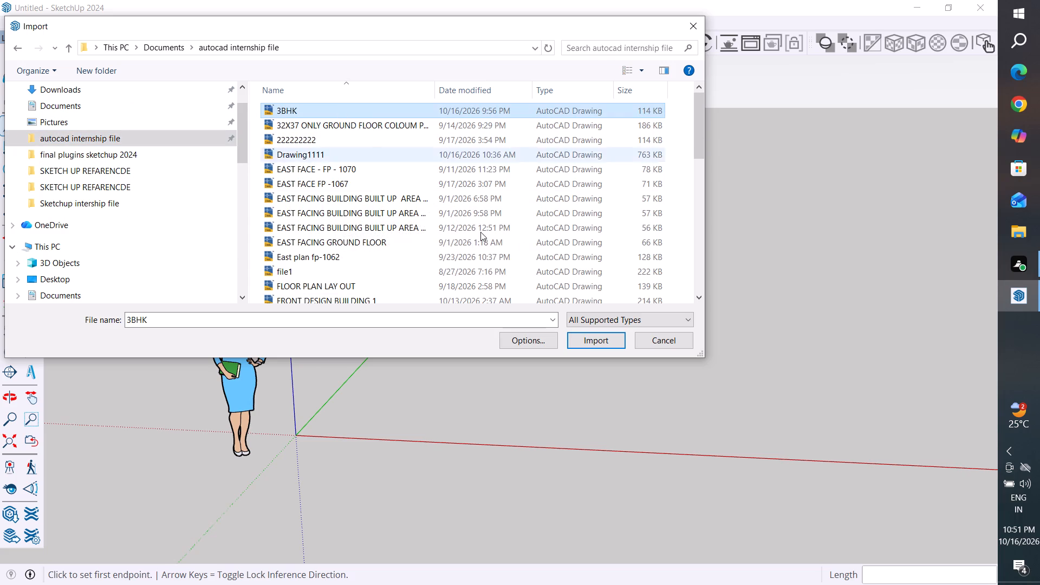
pyautogui.click(533, 341)
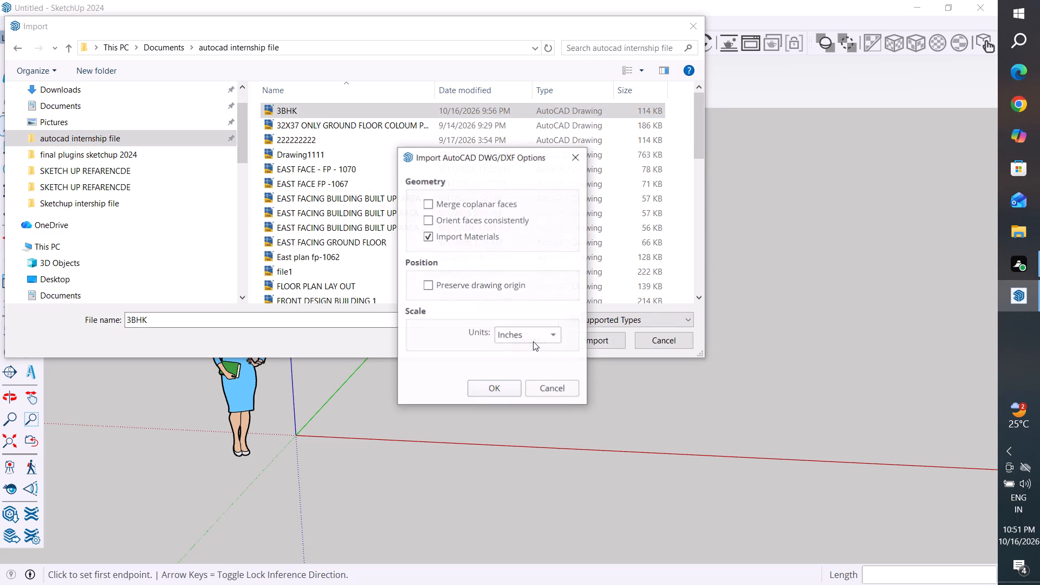
pyautogui.click(495, 386)
pyautogui.click(588, 344)
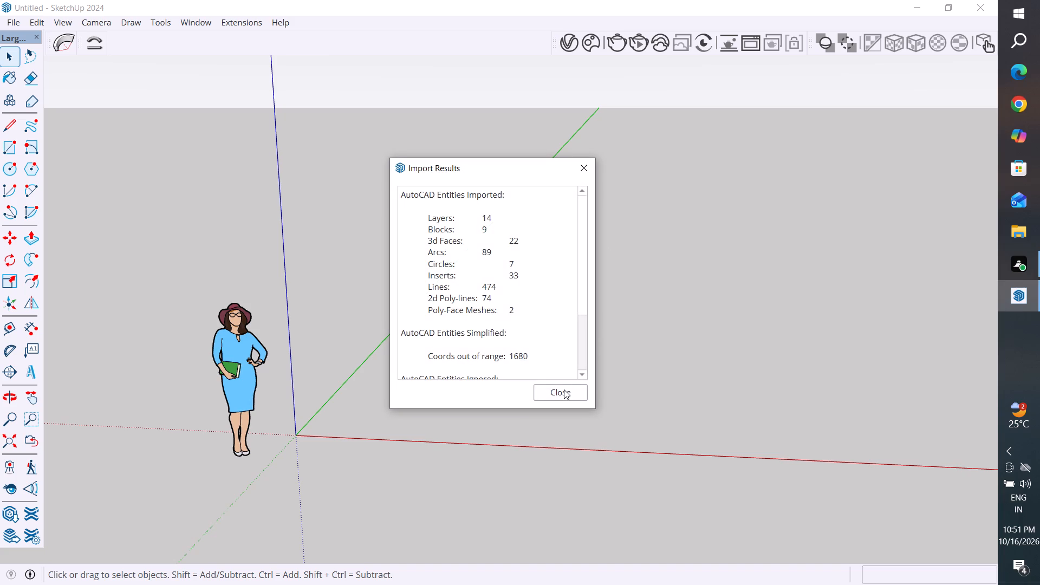
pyautogui.click(564, 389)
# Examine the imported floor plan and the 3D refrigerator standing in its kitchen from several angles.
pyautogui.scroll(-2, 564, 389)
pyautogui.moveTo(521, 301); pyautogui.dragTo(530, 411, button='middle')
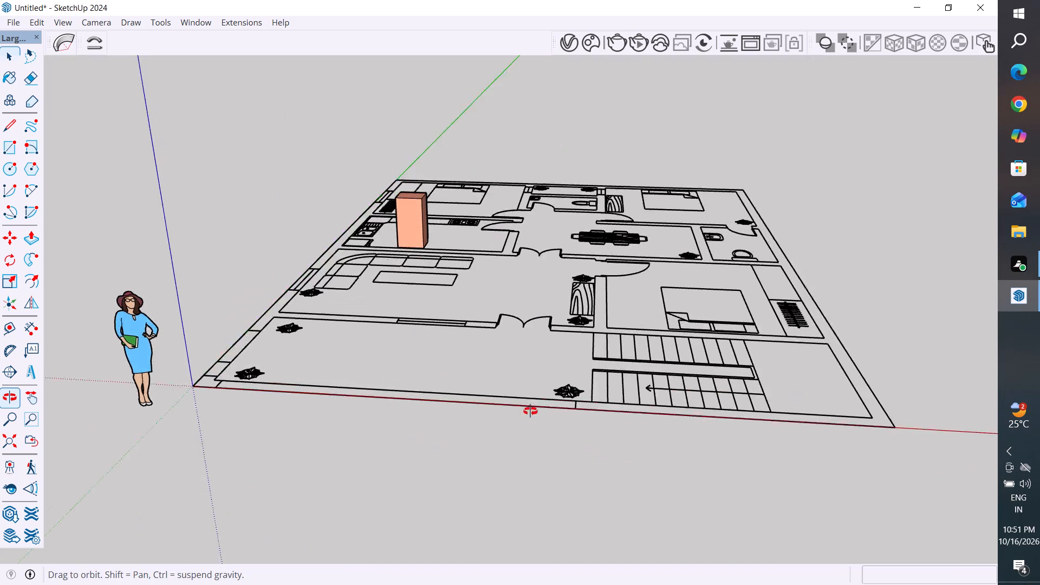
pyautogui.moveTo(530, 411); pyautogui.dragTo(542, 484, button='middle')
pyautogui.scroll(-5, 382, 308)
pyautogui.moveTo(402, 196); pyautogui.dragTo(273, 105, button='middle')
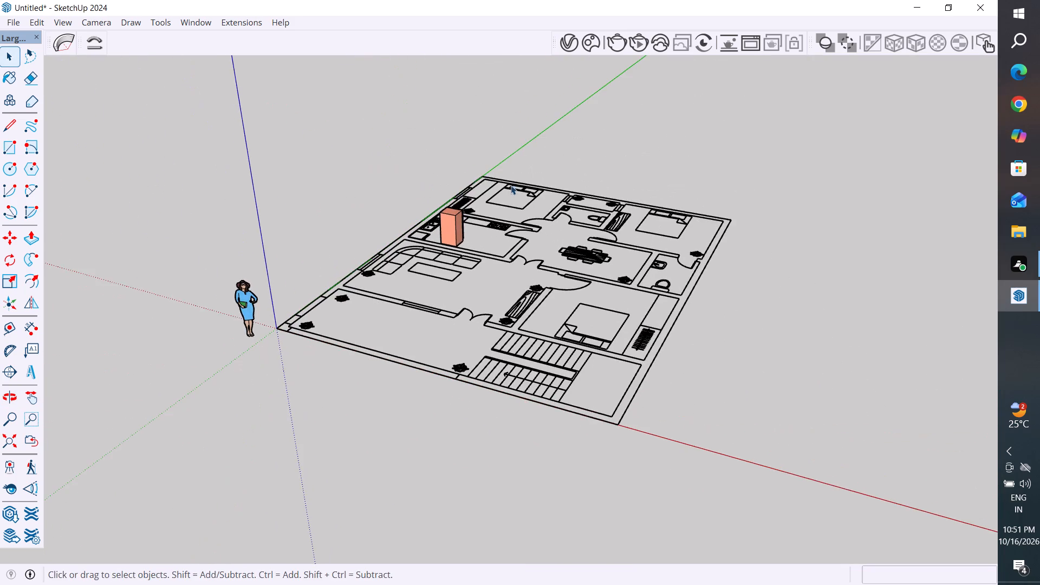
pyautogui.moveTo(507, 201); pyautogui.dragTo(251, 240, button='middle')
pyautogui.scroll(11, 488, 207)
pyautogui.moveTo(622, 213); pyautogui.dragTo(605, 226, button='middle')
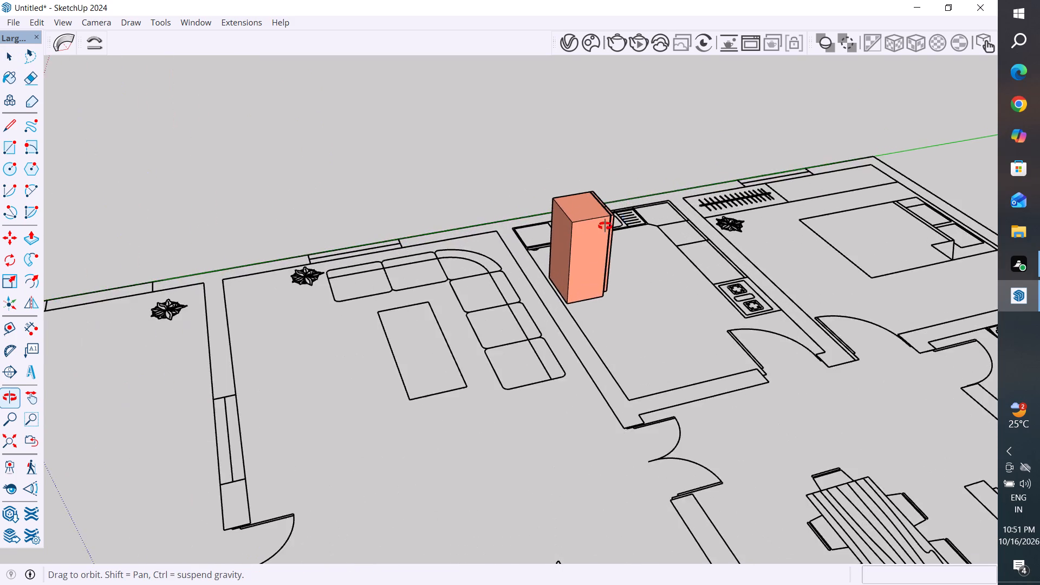
pyautogui.moveTo(605, 226); pyautogui.dragTo(259, 206, button='middle')
pyautogui.scroll(2, 391, 172)
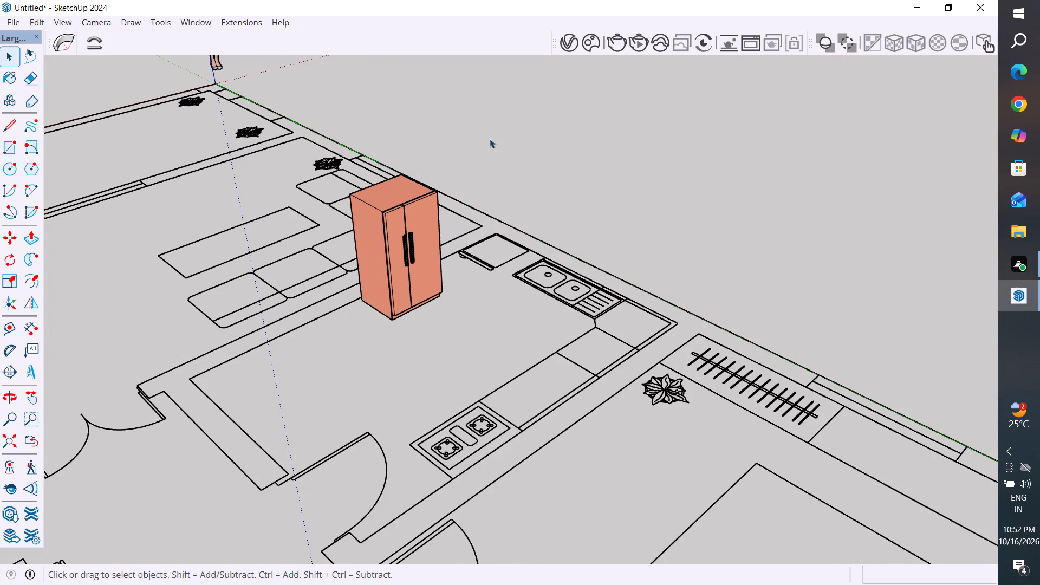
pyautogui.moveTo(451, 230); pyautogui.dragTo(483, 152, button='middle')
pyautogui.scroll(-10, 443, 311)
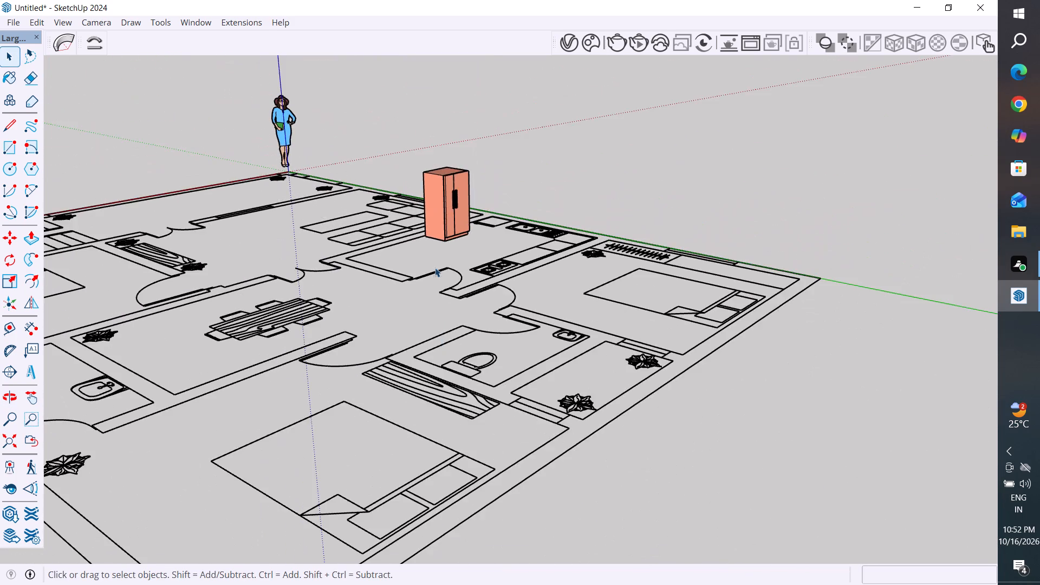
pyautogui.moveTo(435, 268); pyautogui.dragTo(581, 336, button='middle')
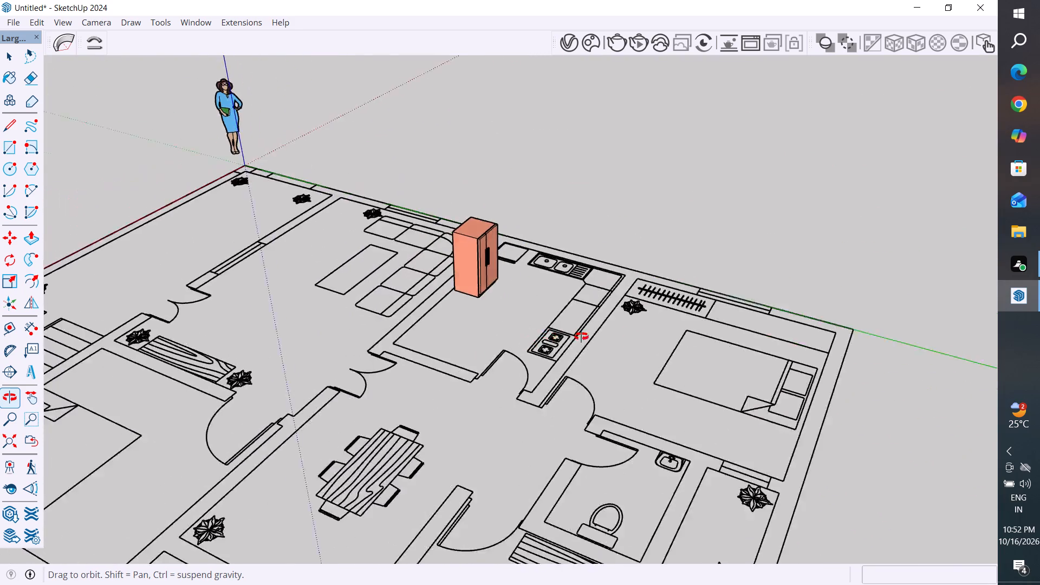
pyautogui.moveTo(581, 336); pyautogui.dragTo(743, 348, button='middle')
pyautogui.scroll(-5, 324, 339)
pyautogui.scroll(4, 557, 269)
# Explode the imported floor plan component so its parts are separately selectable.
pyautogui.moveTo(530, 240); pyautogui.dragTo(526, 146, button='middle')
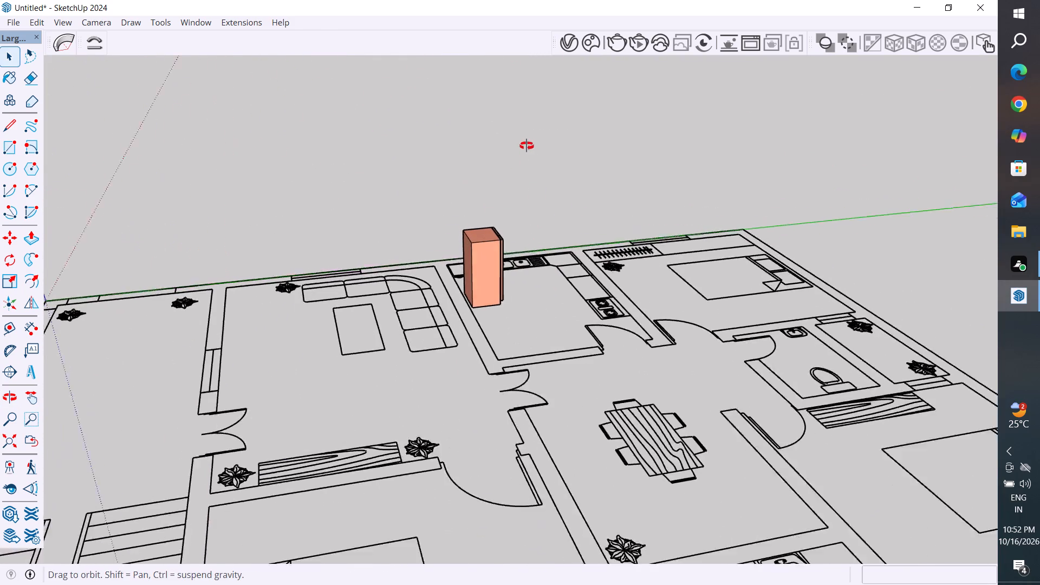
pyautogui.moveTo(526, 146); pyautogui.dragTo(525, 145, button='middle')
pyautogui.moveTo(500, 261); pyautogui.dragTo(493, 210, button='middle')
pyautogui.moveTo(542, 195); pyautogui.dragTo(419, 264)
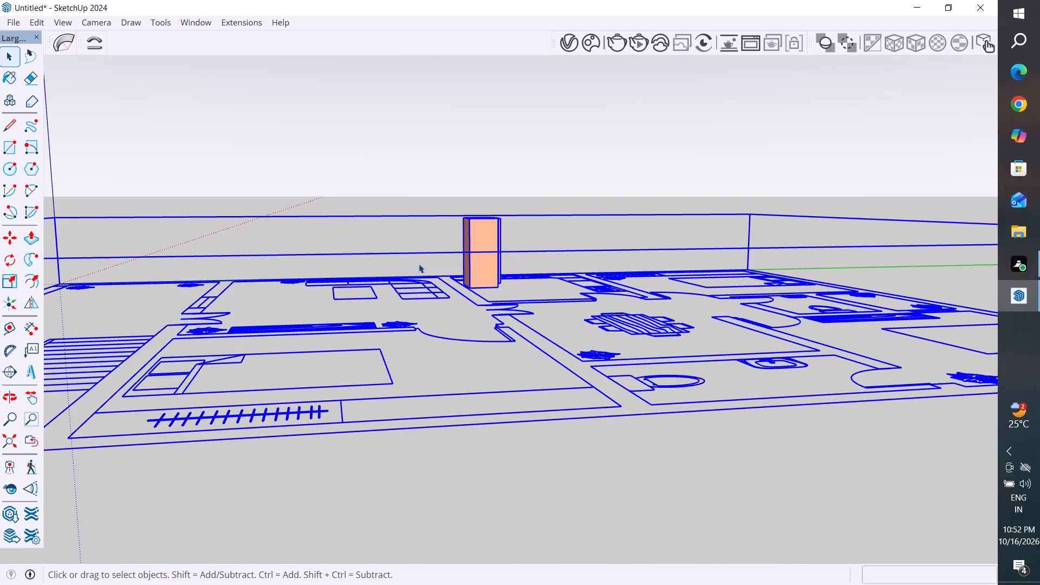
pyautogui.rightClick(493, 239)
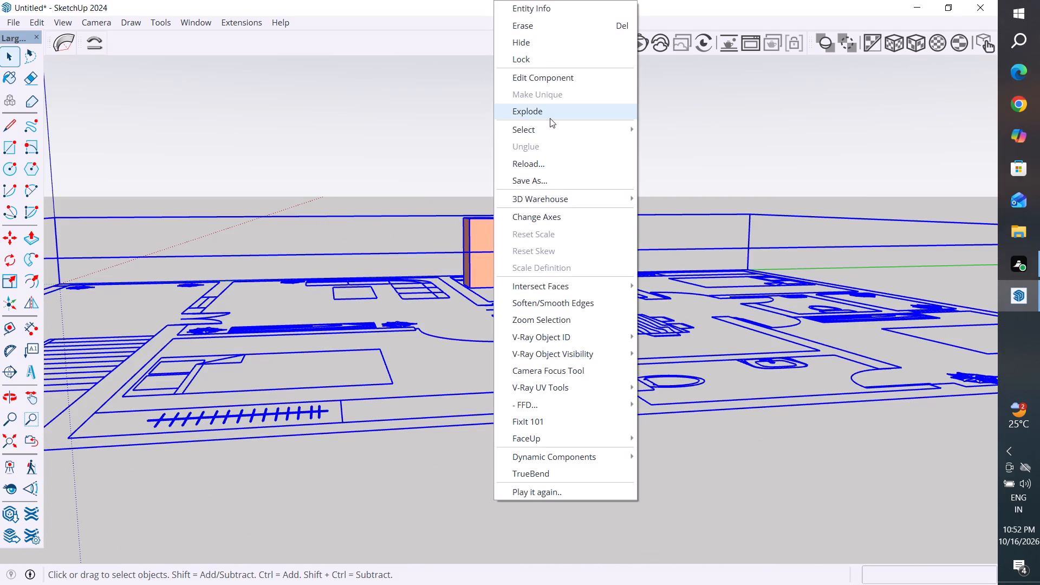
pyautogui.click(550, 111)
pyautogui.click(525, 188)
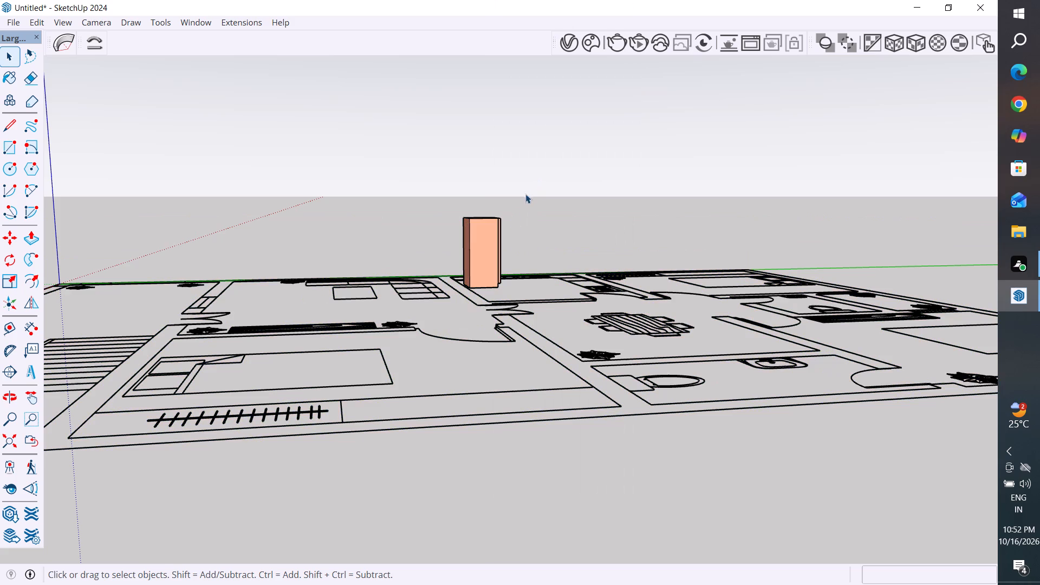
# Move the 3D refrigerator about 33' 8" out of the kitchen to the empty ground beyond the staircase side.
pyautogui.moveTo(530, 193); pyautogui.dragTo(442, 252)
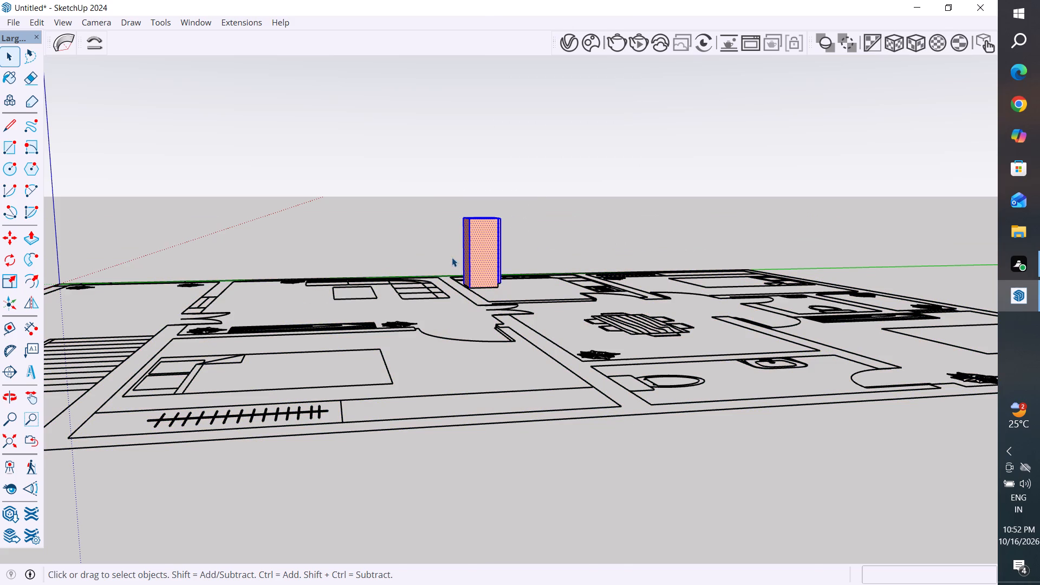
pyautogui.press('m')
pyautogui.click(497, 290)
pyautogui.scroll(-3, 508, 240)
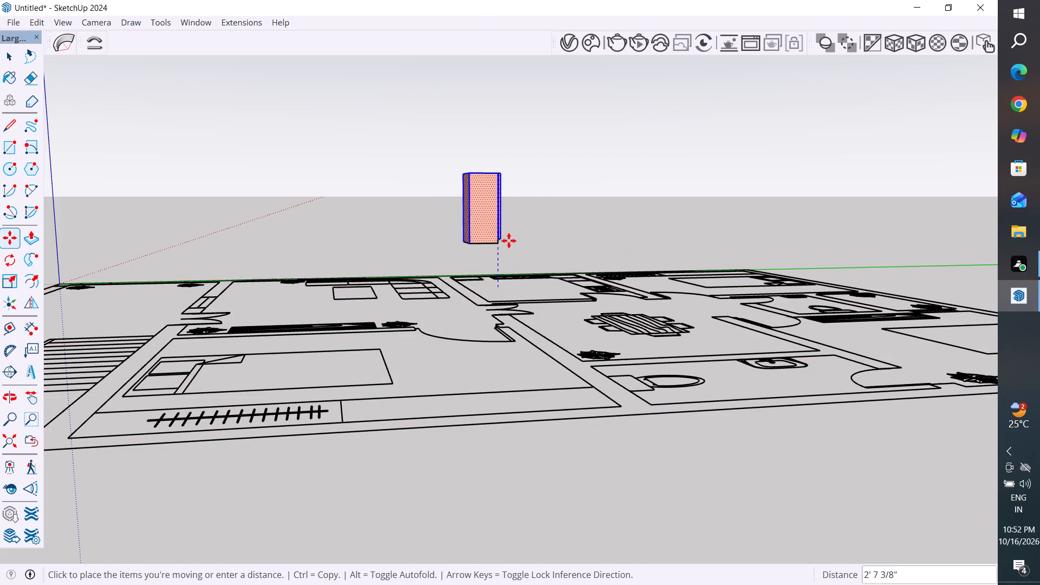
pyautogui.scroll(-1, 509, 240)
pyautogui.scroll(-4, 652, 320)
pyautogui.click(182, 310)
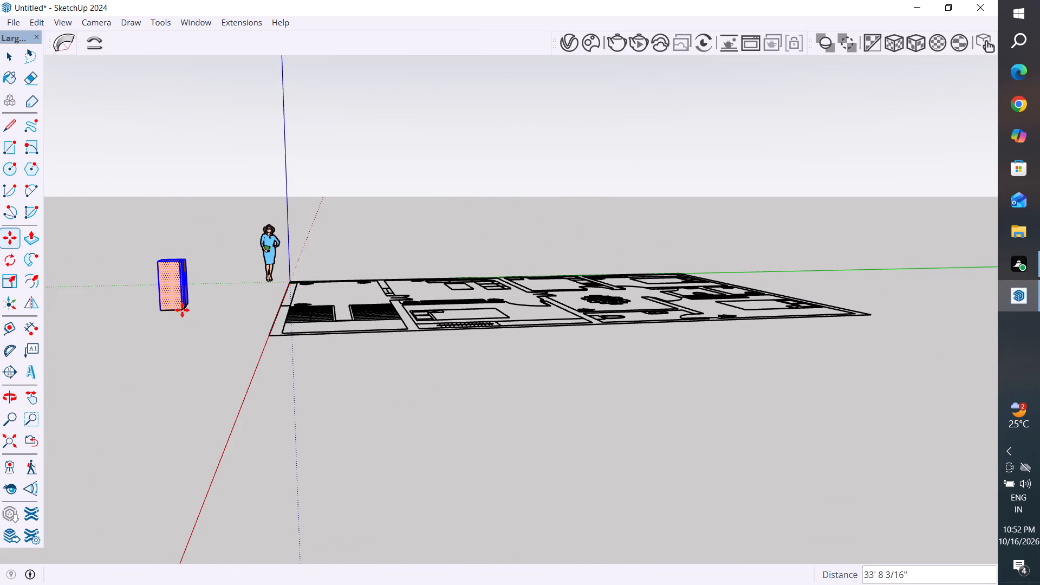
pyautogui.click(10, 63)
pyautogui.click(456, 244)
# Group the whole floor plan, leaving out the refrigerator and the scale figure.
pyautogui.scroll(-4, 473, 402)
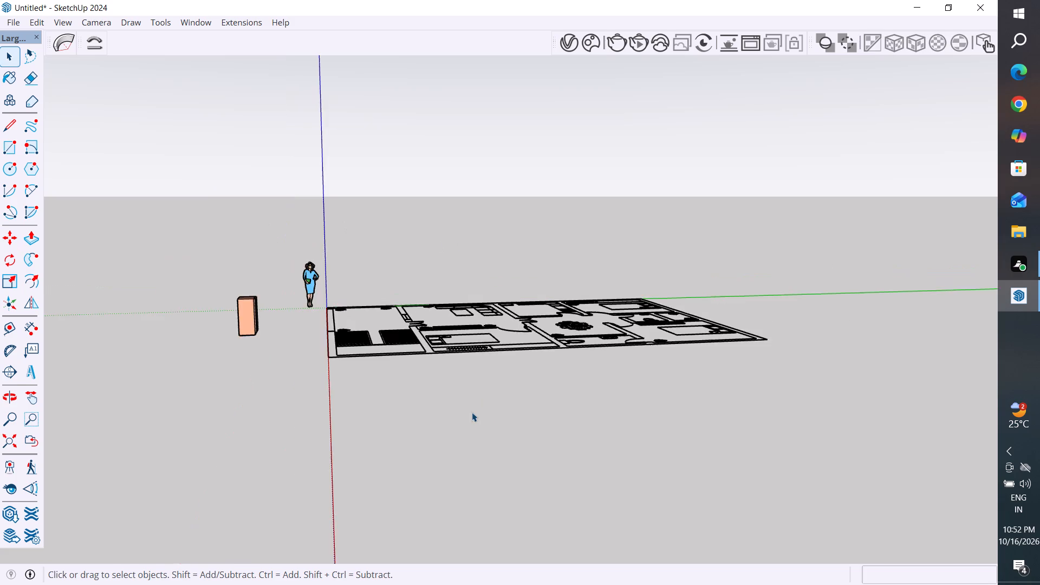
pyautogui.moveTo(477, 418); pyautogui.dragTo(450, 584, button='middle')
pyautogui.scroll(-4, 518, 421)
pyautogui.moveTo(548, 425); pyautogui.dragTo(491, 539, button='middle')
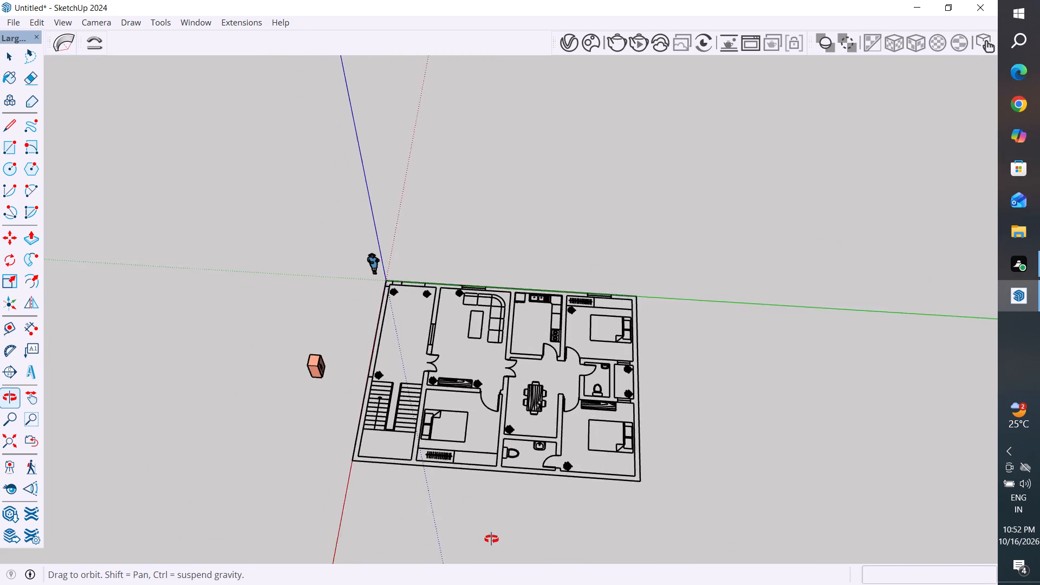
pyautogui.moveTo(491, 539); pyautogui.dragTo(499, 544, button='middle')
pyautogui.moveTo(647, 364); pyautogui.dragTo(668, 363, button='middle')
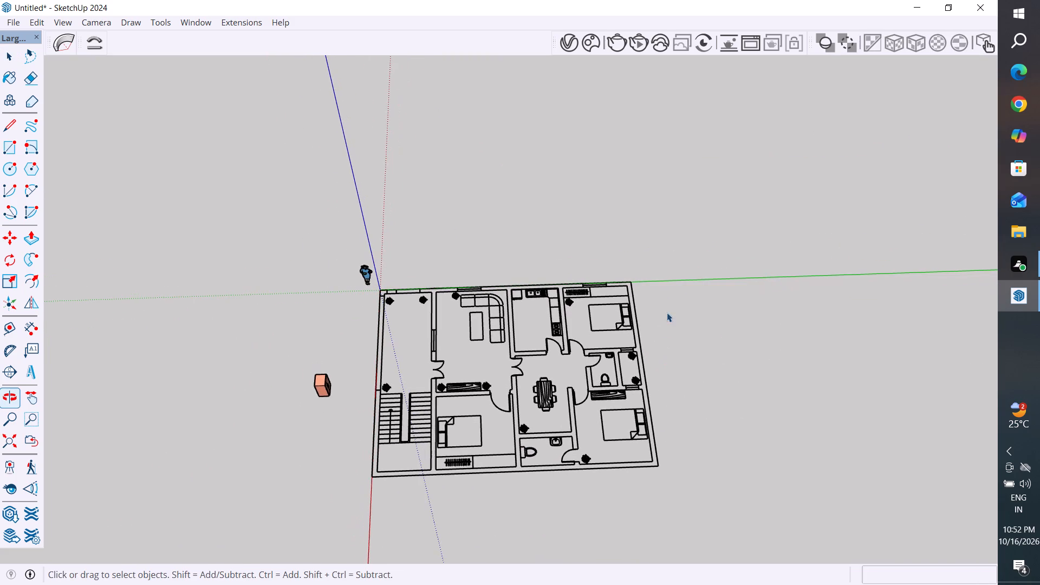
pyautogui.moveTo(668, 274); pyautogui.dragTo(363, 490)
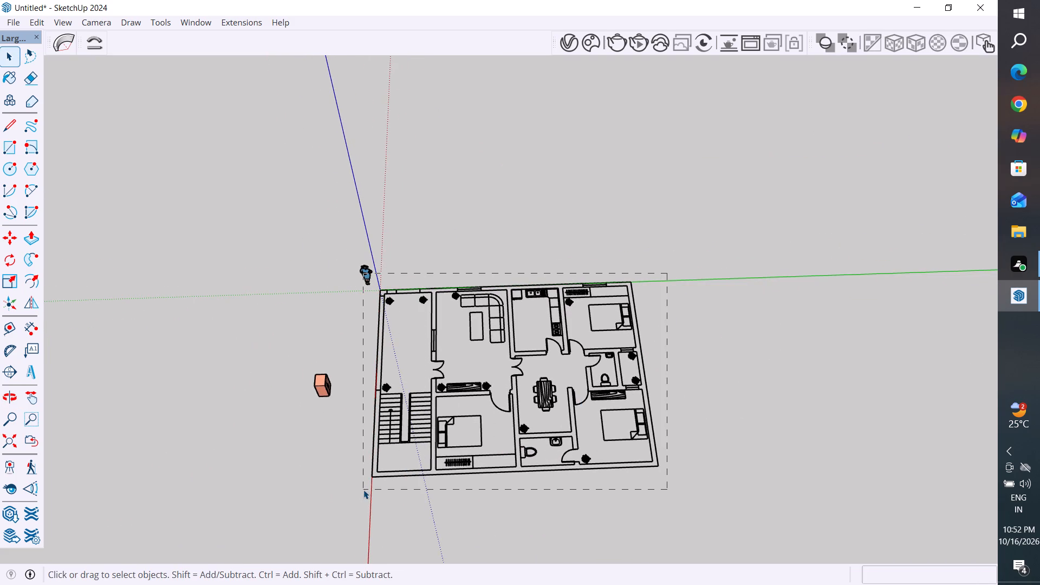
pyautogui.moveTo(363, 490); pyautogui.dragTo(373, 492)
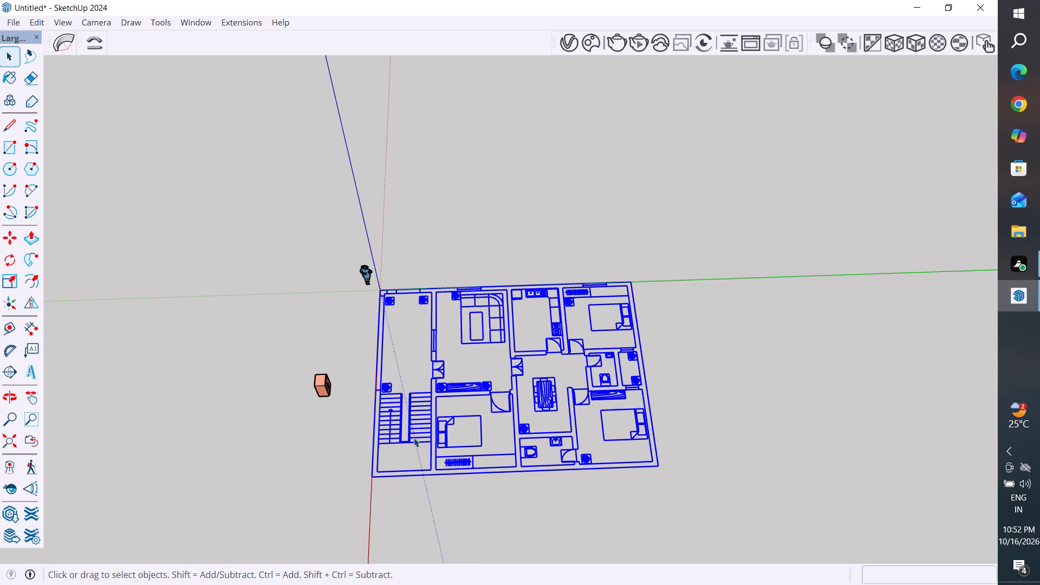
pyautogui.rightClick(414, 437)
pyautogui.click(487, 157)
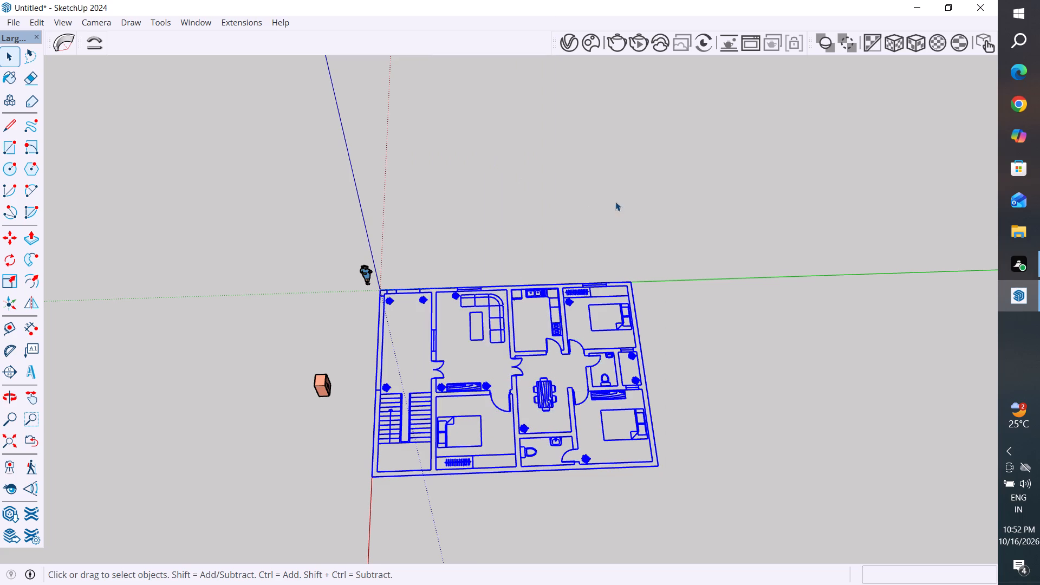
pyautogui.click(615, 201)
# Examine the floor plan layout from above, with the staircase side facing the viewer.
pyautogui.moveTo(468, 439); pyautogui.dragTo(784, 420, button='middle')
pyautogui.scroll(-1, 406, 414)
pyautogui.moveTo(411, 420); pyautogui.dragTo(668, 427, button='middle')
pyautogui.scroll(2, 587, 444)
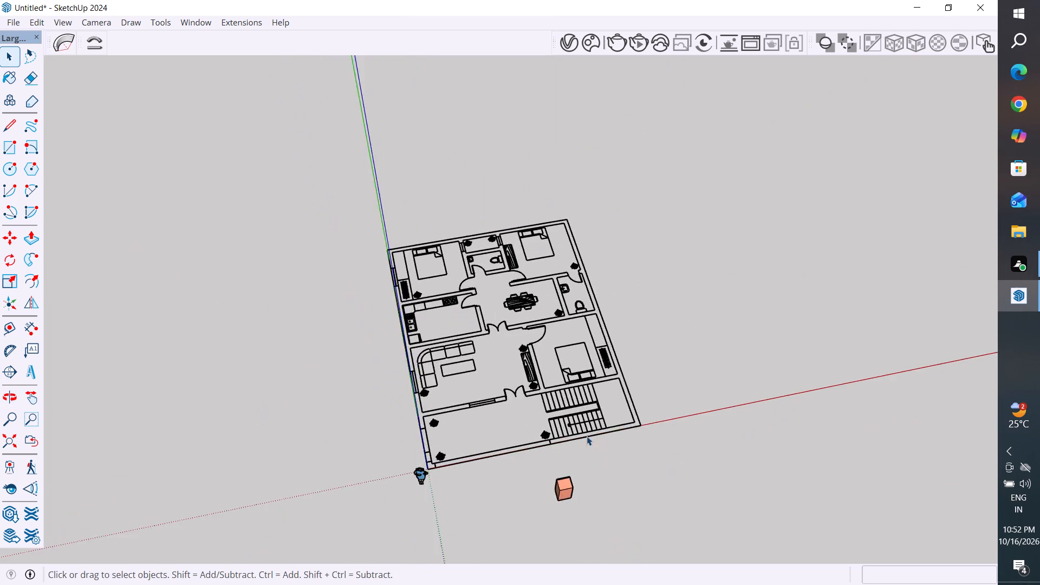
pyautogui.scroll(7, 587, 436)
pyautogui.moveTo(626, 410); pyautogui.dragTo(583, 491, button='middle')
pyautogui.scroll(-4, 564, 493)
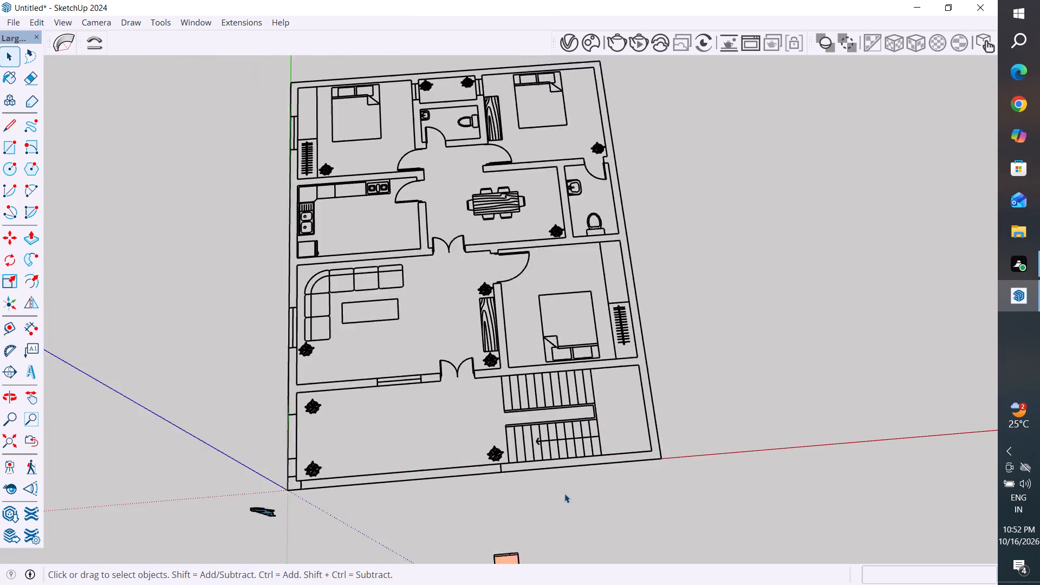
pyautogui.scroll(-1, 564, 493)
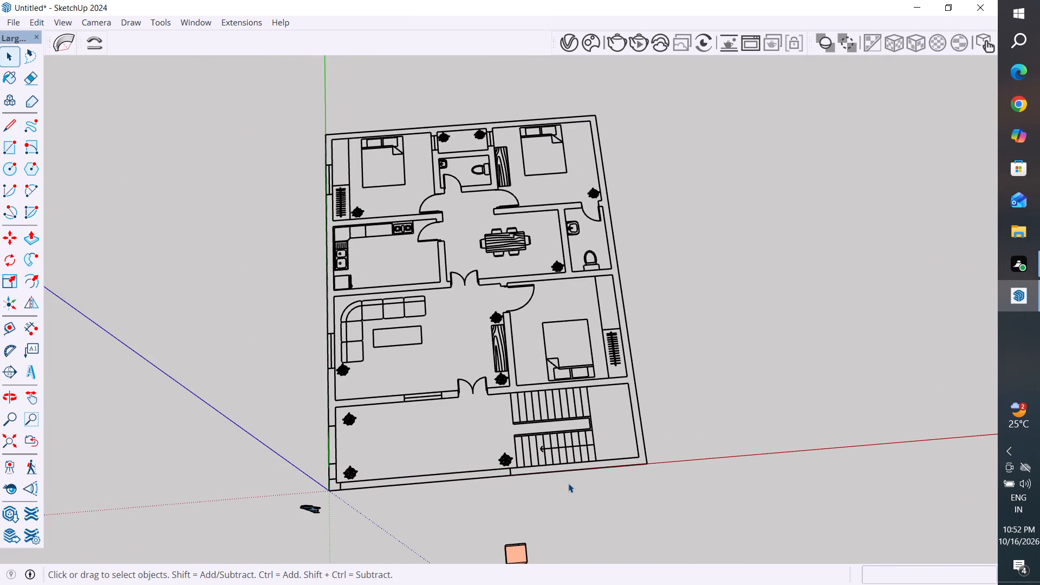
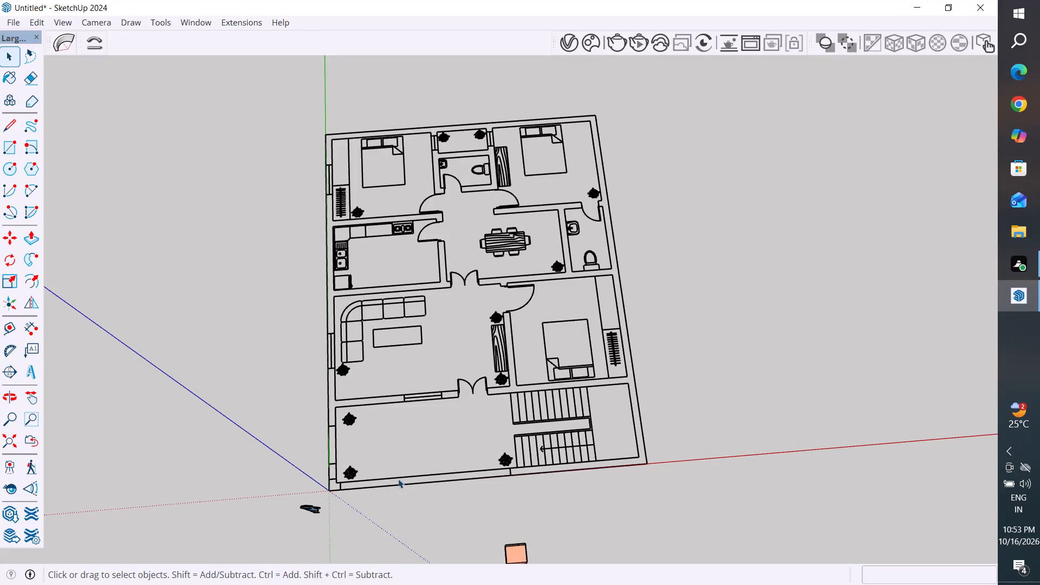
# Examine the grouped floor plan from angled and overhead views, from the bedrooms down to the staircase.
pyautogui.scroll(-4, 437, 383)
pyautogui.moveTo(642, 400); pyautogui.dragTo(388, 204, button='middle')
pyautogui.scroll(3, 401, 399)
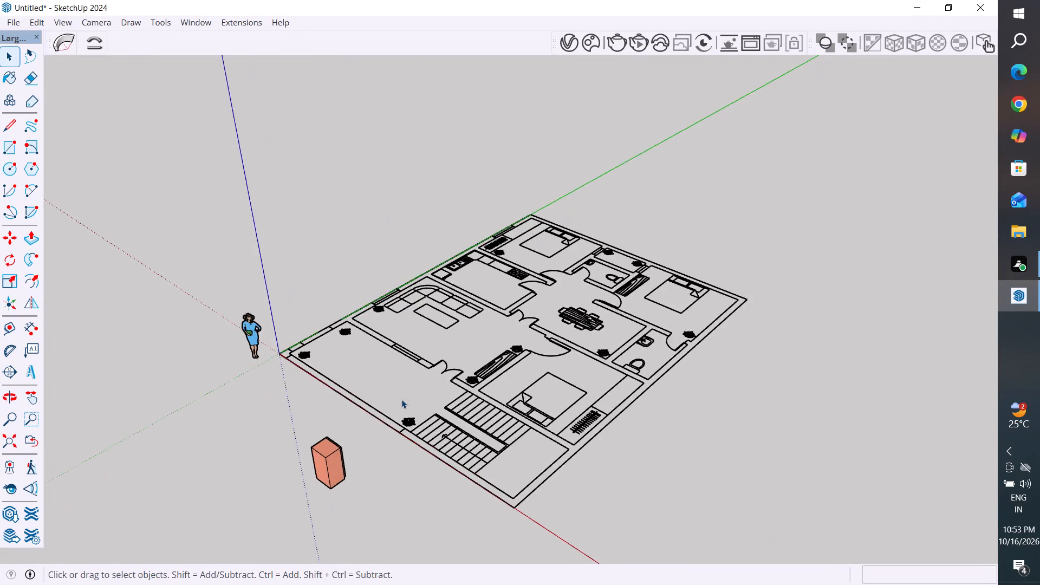
pyautogui.scroll(8, 401, 399)
pyautogui.moveTo(500, 511); pyautogui.dragTo(540, 528, button='middle')
pyautogui.scroll(-7, 449, 354)
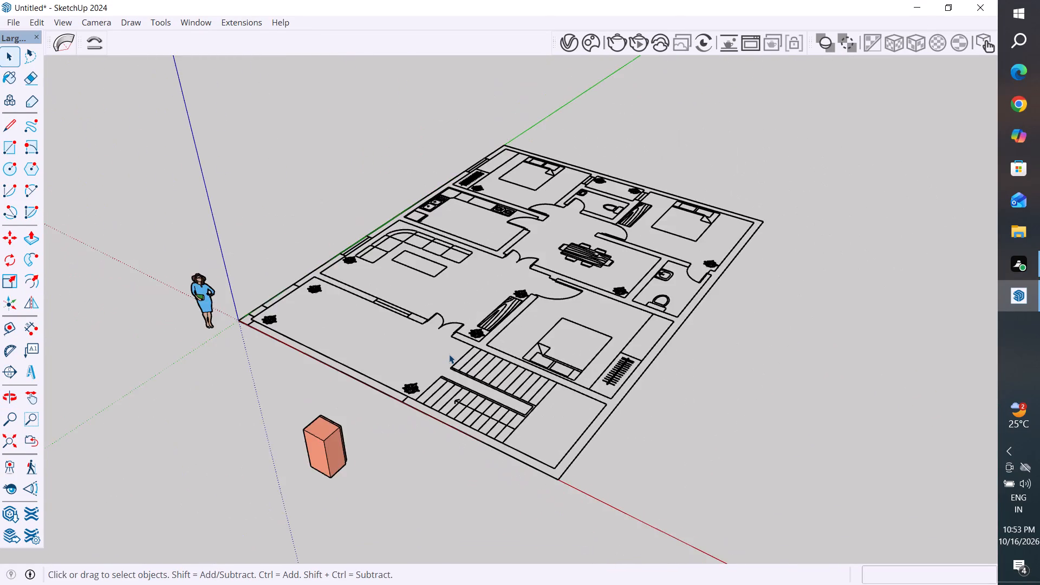
pyautogui.scroll(-3, 449, 354)
pyautogui.moveTo(452, 356); pyautogui.dragTo(614, 409, button='middle')
pyautogui.scroll(5, 335, 245)
pyautogui.moveTo(376, 272); pyautogui.dragTo(388, 424, button='middle')
pyautogui.scroll(-5, 408, 295)
pyautogui.moveTo(441, 92); pyautogui.dragTo(374, 78, button='middle')
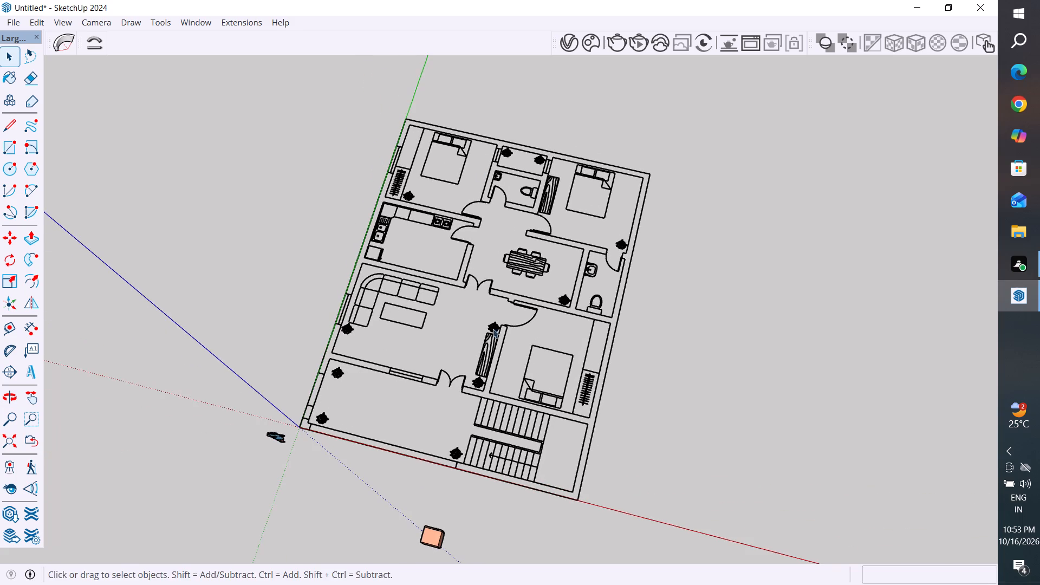
pyautogui.moveTo(511, 402); pyautogui.dragTo(658, 397, button='middle')
pyautogui.scroll(4, 538, 101)
pyautogui.moveTo(540, 338); pyautogui.dragTo(487, 349, button='middle')
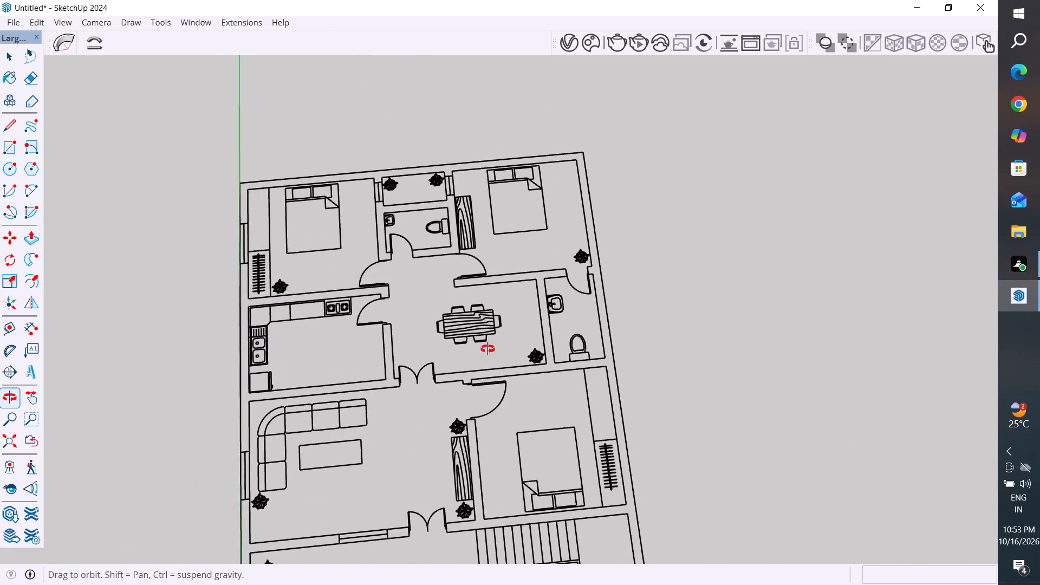
pyautogui.moveTo(487, 349); pyautogui.dragTo(465, 335, button='middle')
pyautogui.scroll(-5, 555, 244)
pyautogui.scroll(4, 368, 486)
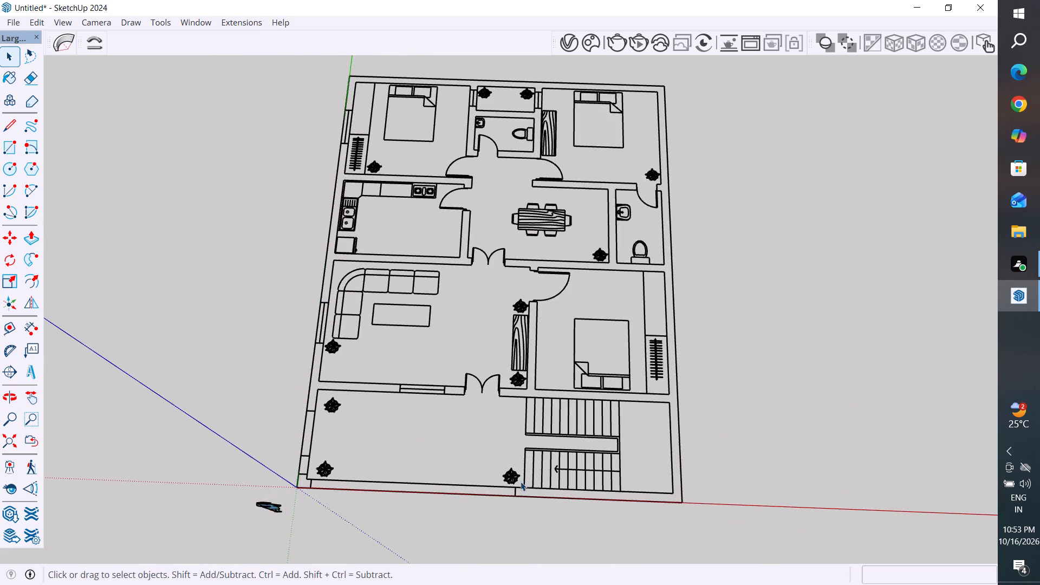
pyautogui.scroll(3, 521, 482)
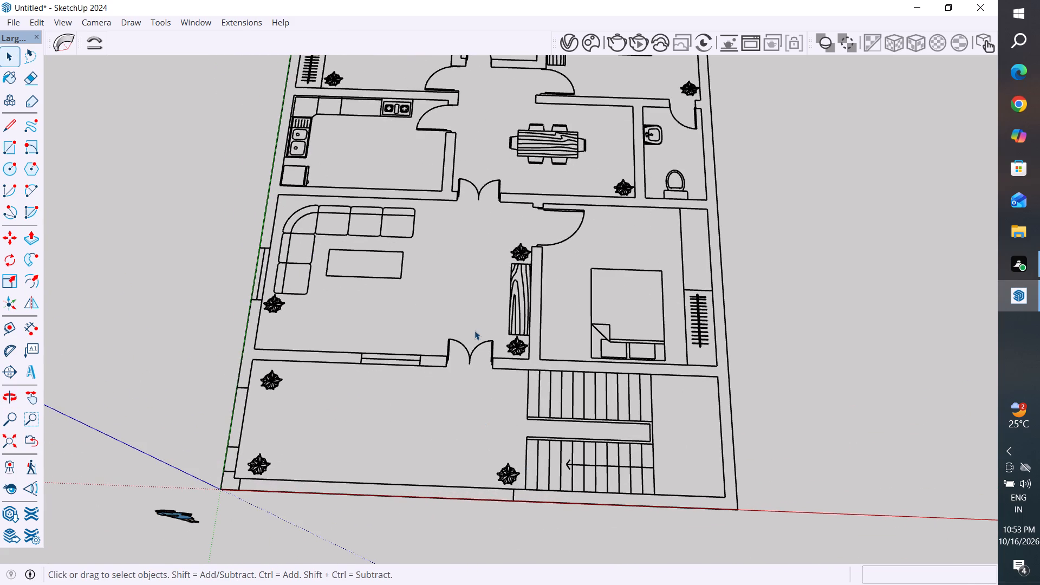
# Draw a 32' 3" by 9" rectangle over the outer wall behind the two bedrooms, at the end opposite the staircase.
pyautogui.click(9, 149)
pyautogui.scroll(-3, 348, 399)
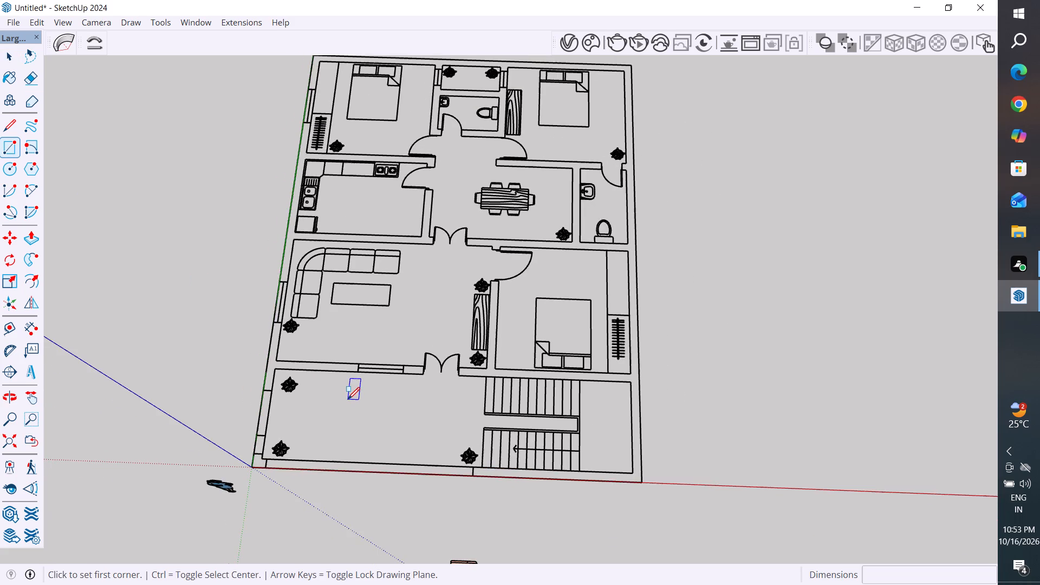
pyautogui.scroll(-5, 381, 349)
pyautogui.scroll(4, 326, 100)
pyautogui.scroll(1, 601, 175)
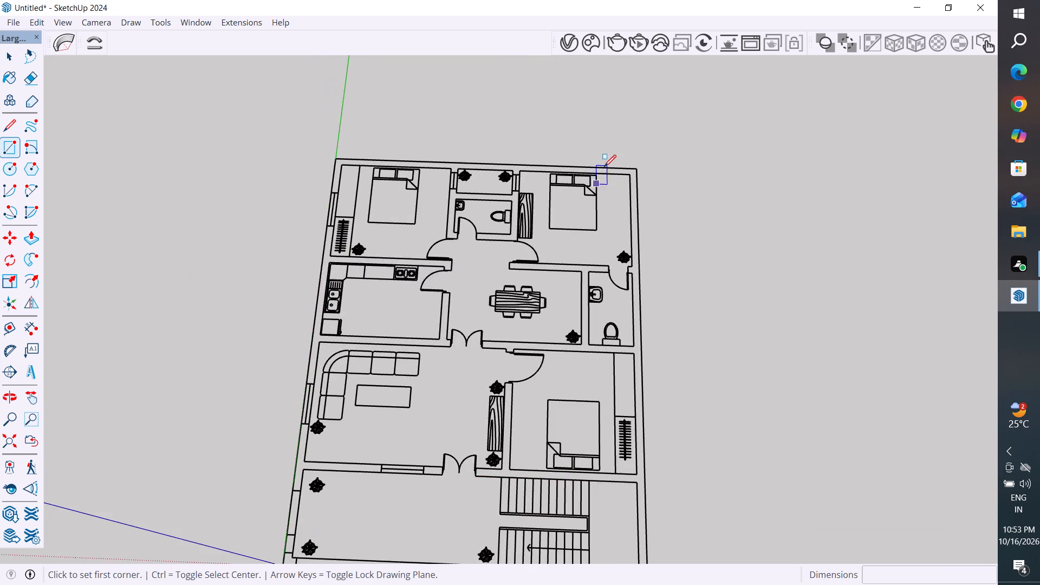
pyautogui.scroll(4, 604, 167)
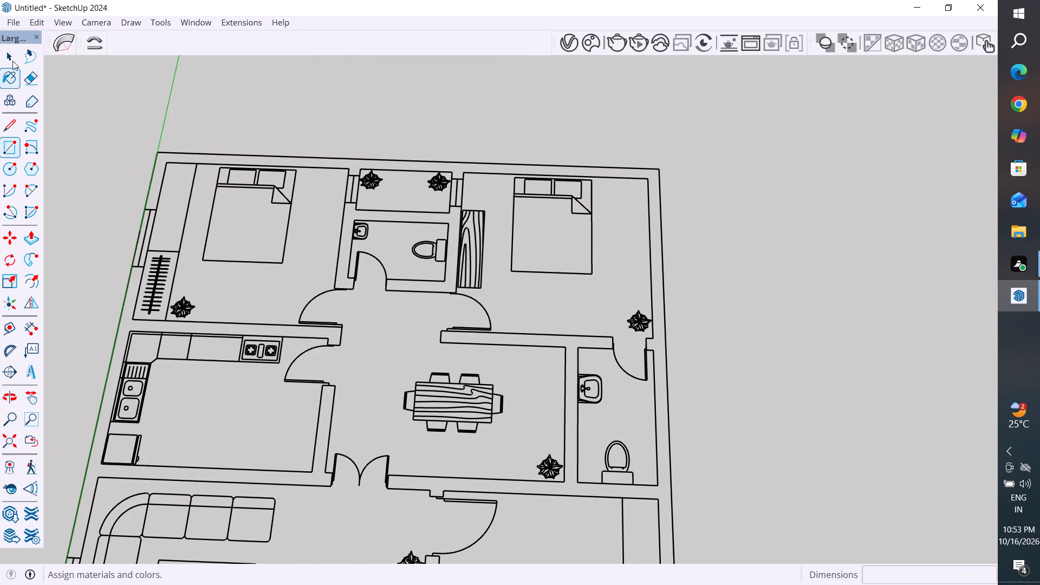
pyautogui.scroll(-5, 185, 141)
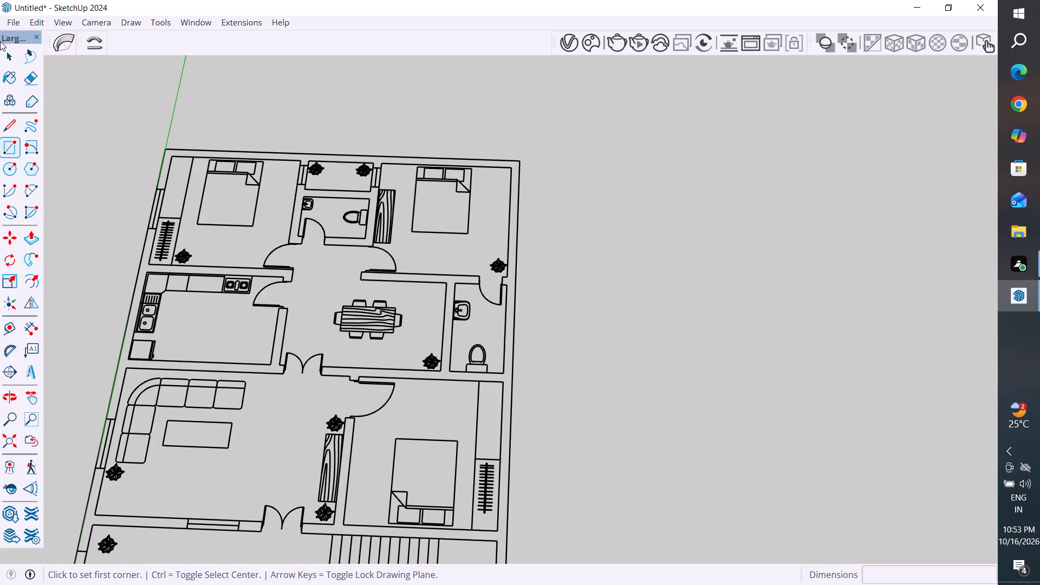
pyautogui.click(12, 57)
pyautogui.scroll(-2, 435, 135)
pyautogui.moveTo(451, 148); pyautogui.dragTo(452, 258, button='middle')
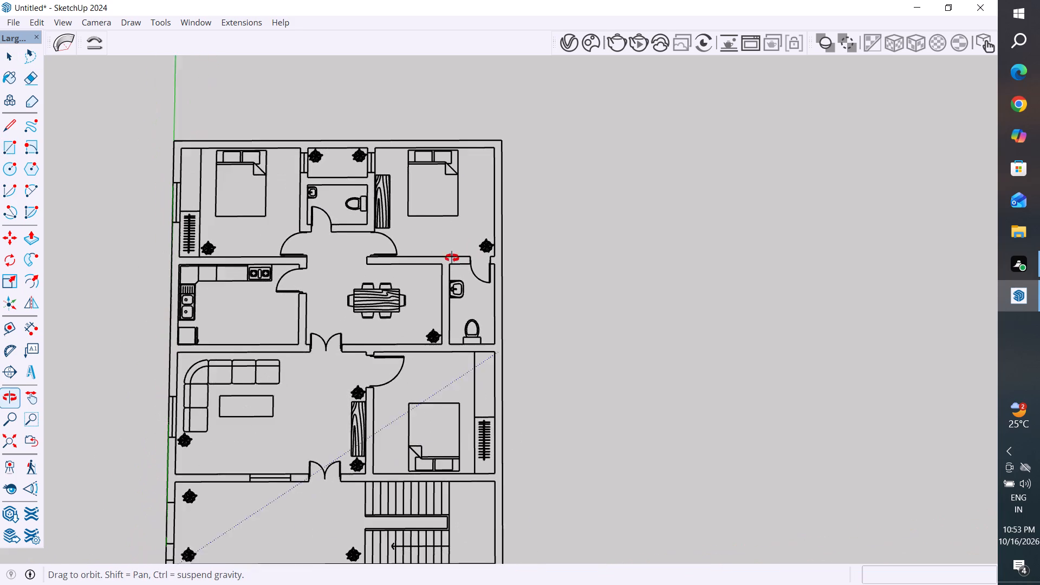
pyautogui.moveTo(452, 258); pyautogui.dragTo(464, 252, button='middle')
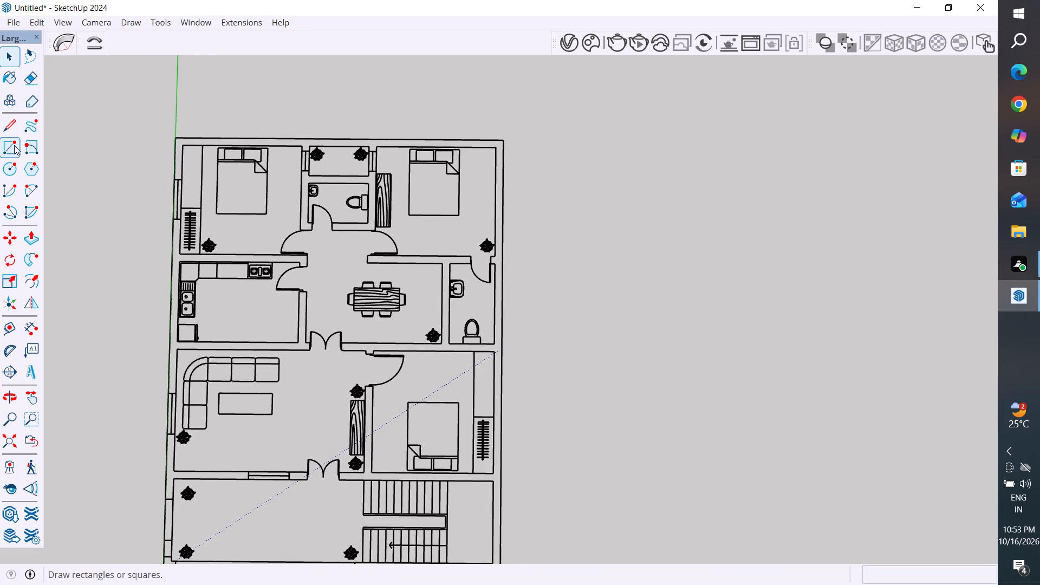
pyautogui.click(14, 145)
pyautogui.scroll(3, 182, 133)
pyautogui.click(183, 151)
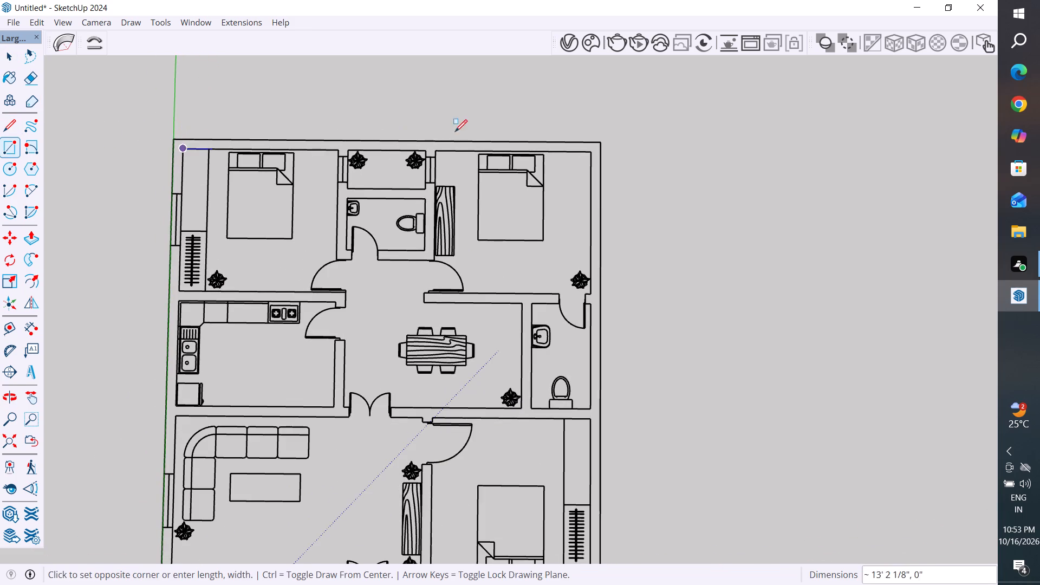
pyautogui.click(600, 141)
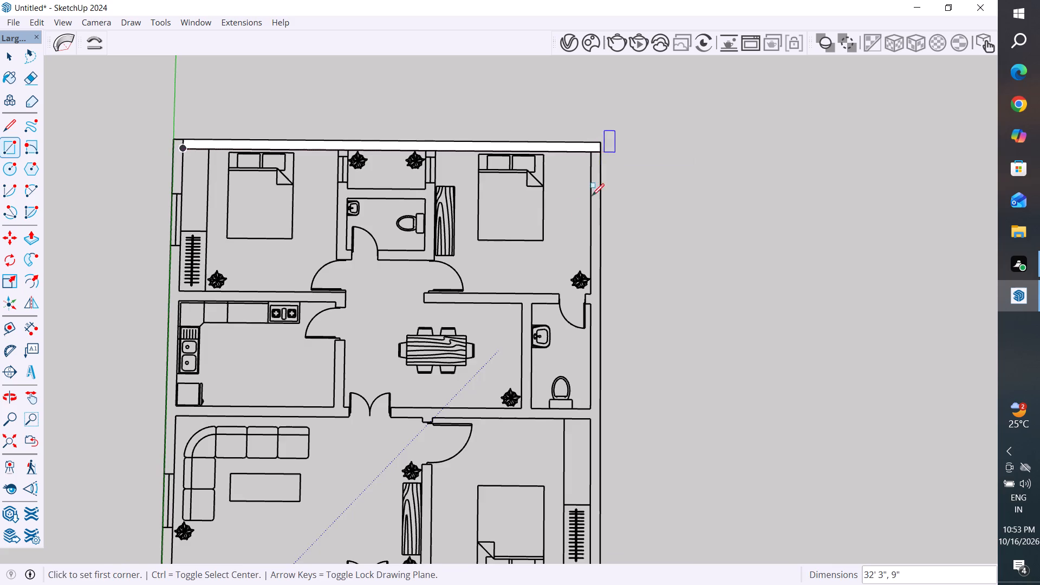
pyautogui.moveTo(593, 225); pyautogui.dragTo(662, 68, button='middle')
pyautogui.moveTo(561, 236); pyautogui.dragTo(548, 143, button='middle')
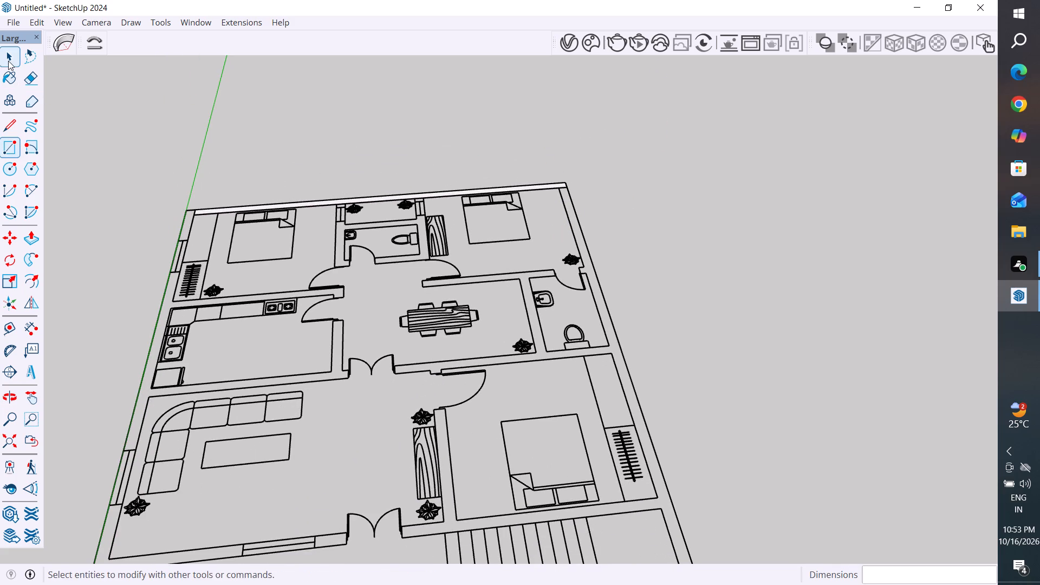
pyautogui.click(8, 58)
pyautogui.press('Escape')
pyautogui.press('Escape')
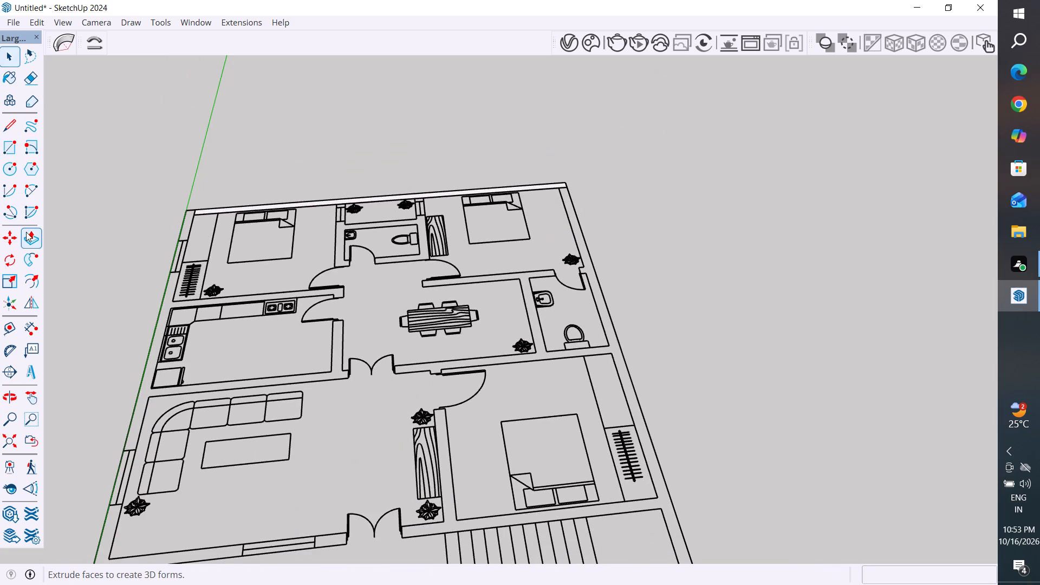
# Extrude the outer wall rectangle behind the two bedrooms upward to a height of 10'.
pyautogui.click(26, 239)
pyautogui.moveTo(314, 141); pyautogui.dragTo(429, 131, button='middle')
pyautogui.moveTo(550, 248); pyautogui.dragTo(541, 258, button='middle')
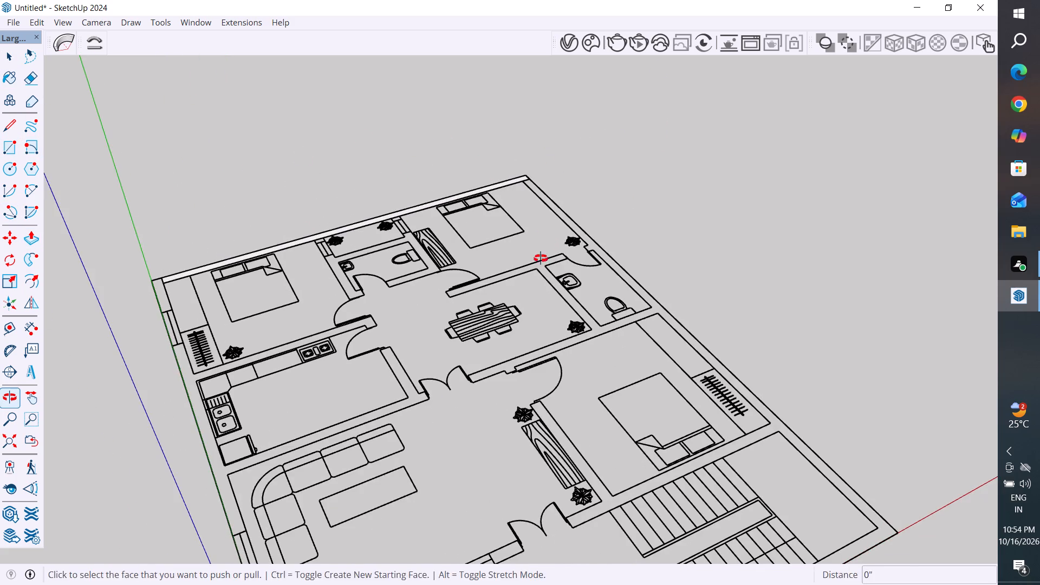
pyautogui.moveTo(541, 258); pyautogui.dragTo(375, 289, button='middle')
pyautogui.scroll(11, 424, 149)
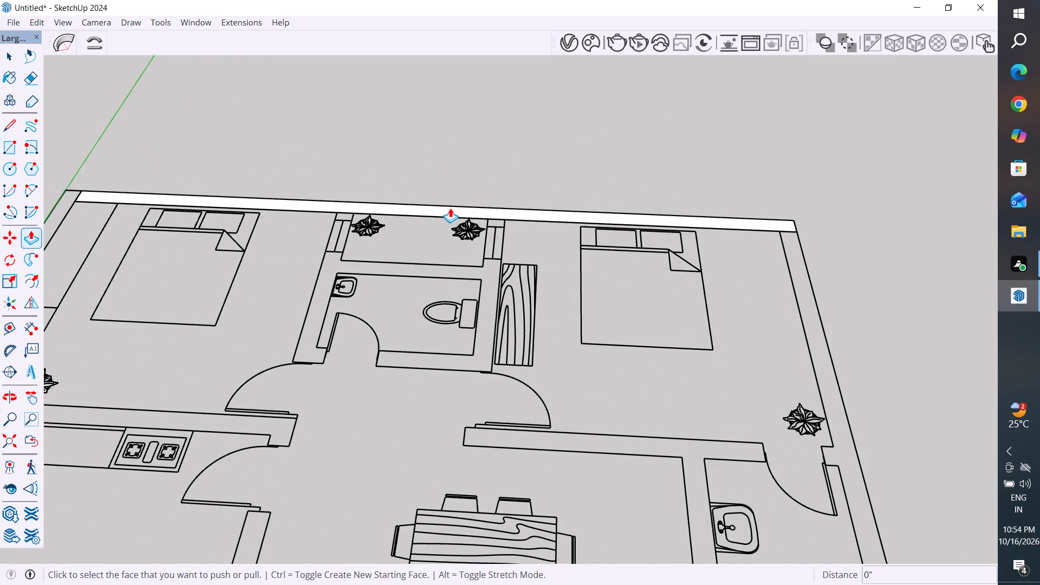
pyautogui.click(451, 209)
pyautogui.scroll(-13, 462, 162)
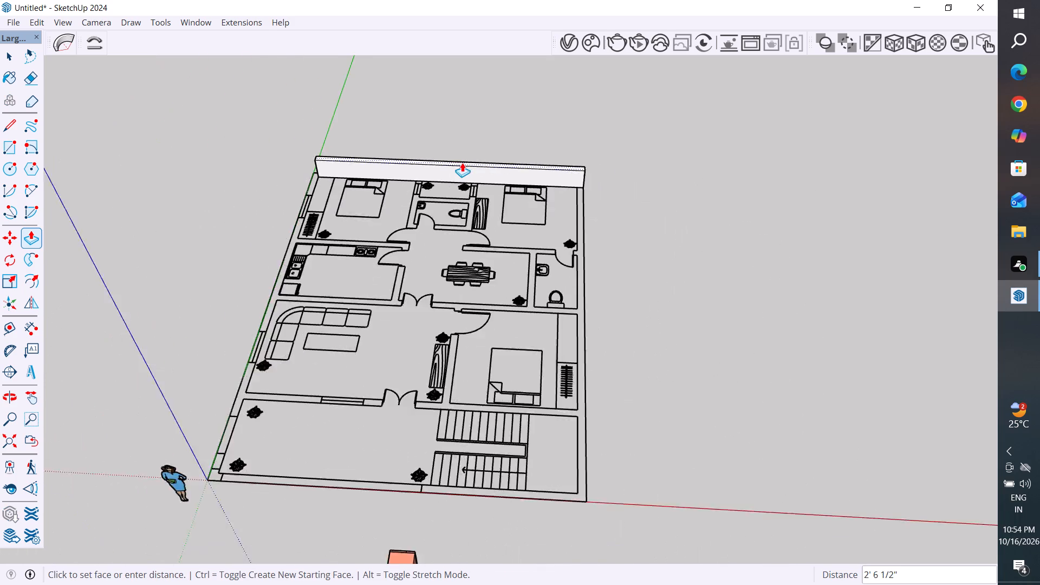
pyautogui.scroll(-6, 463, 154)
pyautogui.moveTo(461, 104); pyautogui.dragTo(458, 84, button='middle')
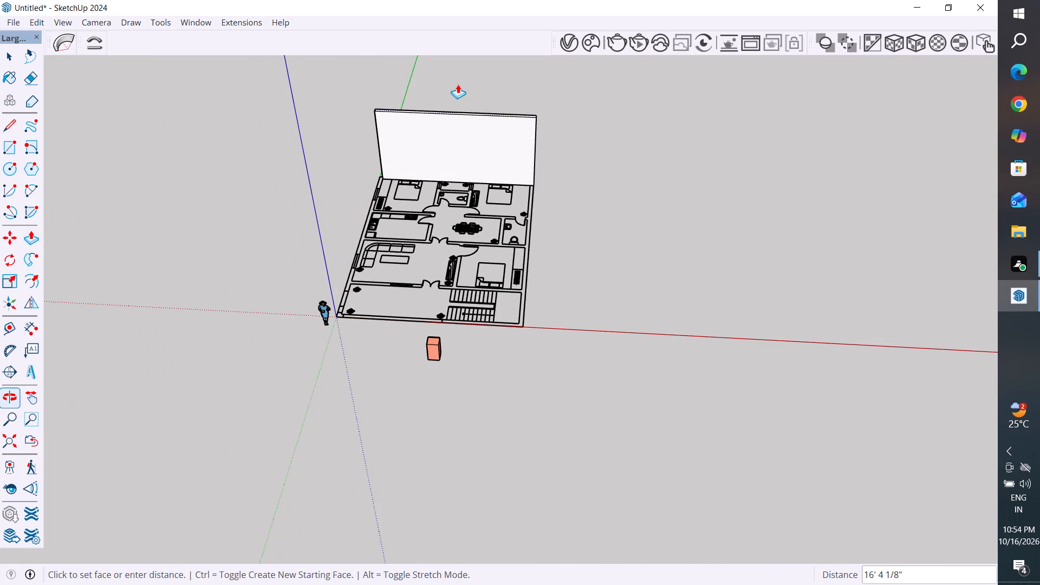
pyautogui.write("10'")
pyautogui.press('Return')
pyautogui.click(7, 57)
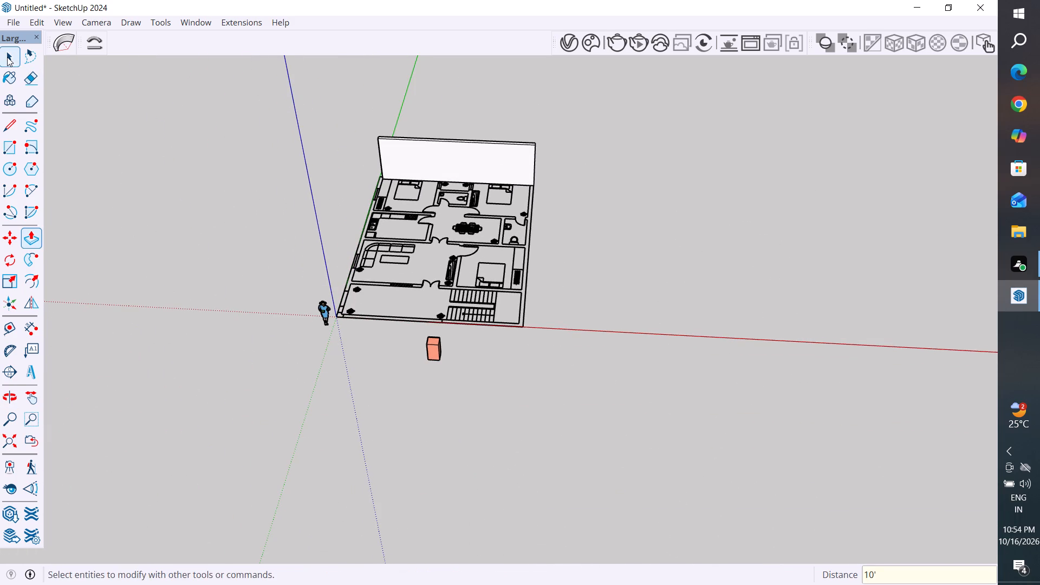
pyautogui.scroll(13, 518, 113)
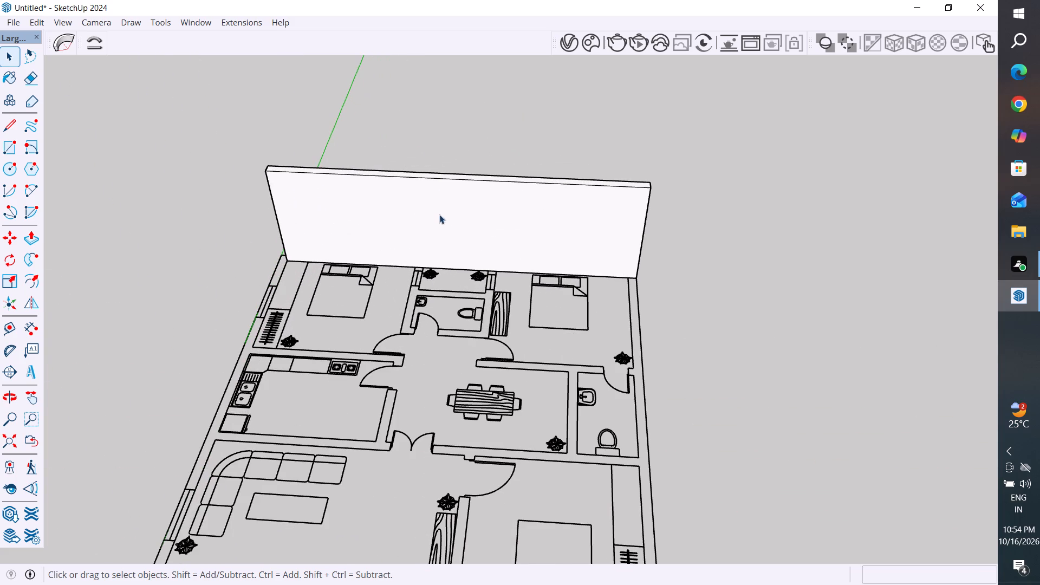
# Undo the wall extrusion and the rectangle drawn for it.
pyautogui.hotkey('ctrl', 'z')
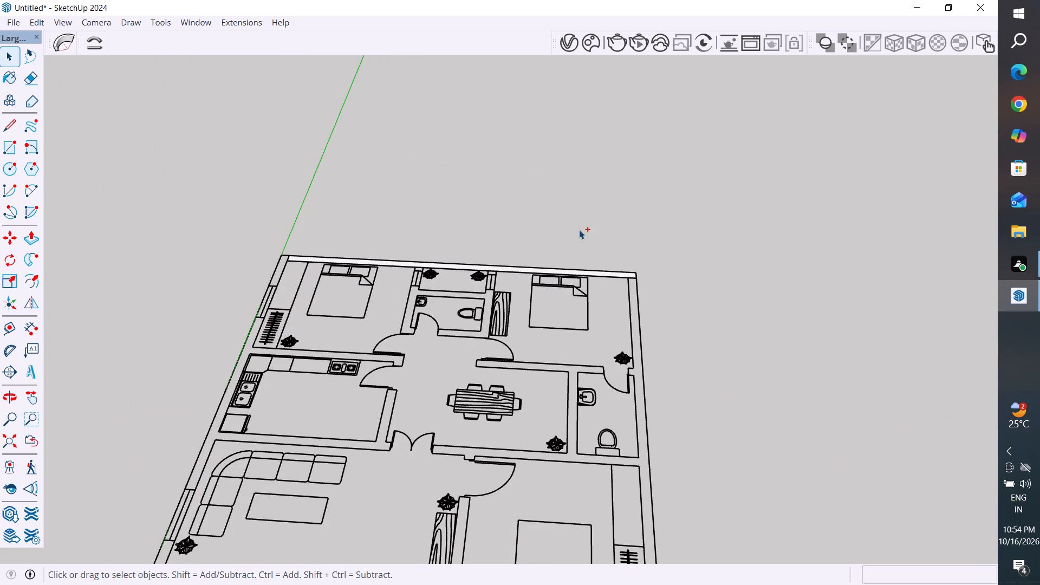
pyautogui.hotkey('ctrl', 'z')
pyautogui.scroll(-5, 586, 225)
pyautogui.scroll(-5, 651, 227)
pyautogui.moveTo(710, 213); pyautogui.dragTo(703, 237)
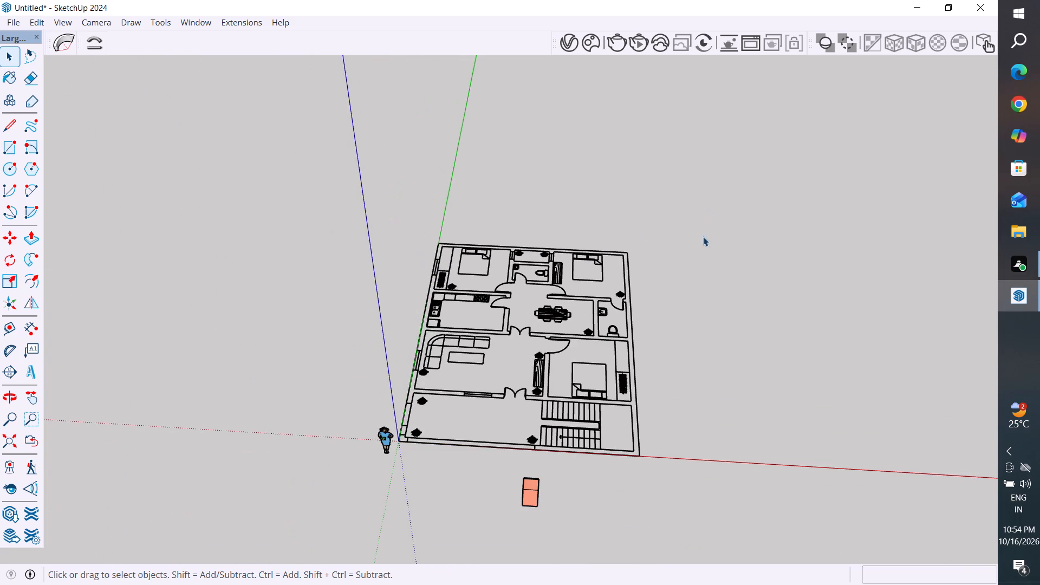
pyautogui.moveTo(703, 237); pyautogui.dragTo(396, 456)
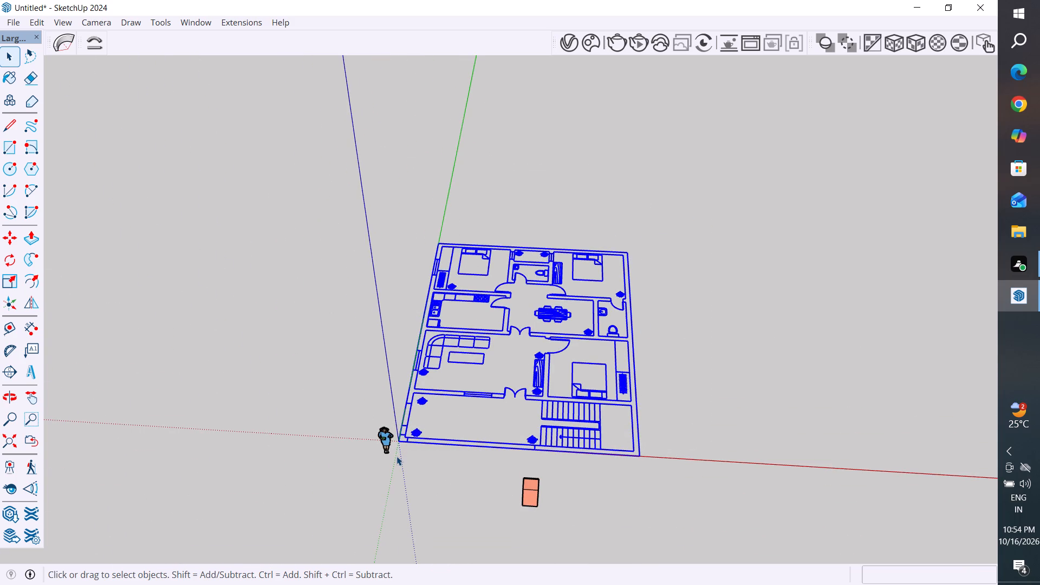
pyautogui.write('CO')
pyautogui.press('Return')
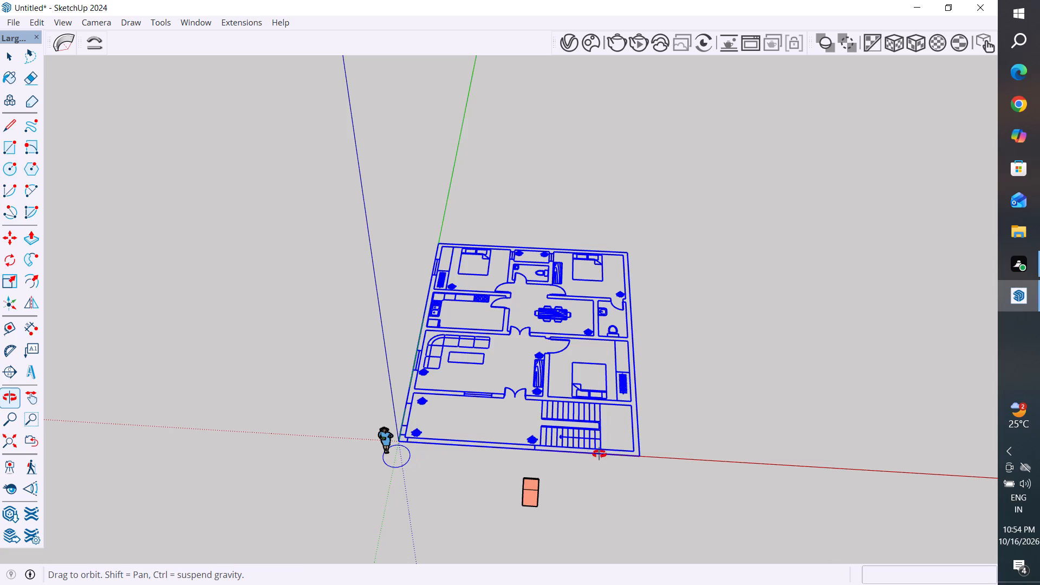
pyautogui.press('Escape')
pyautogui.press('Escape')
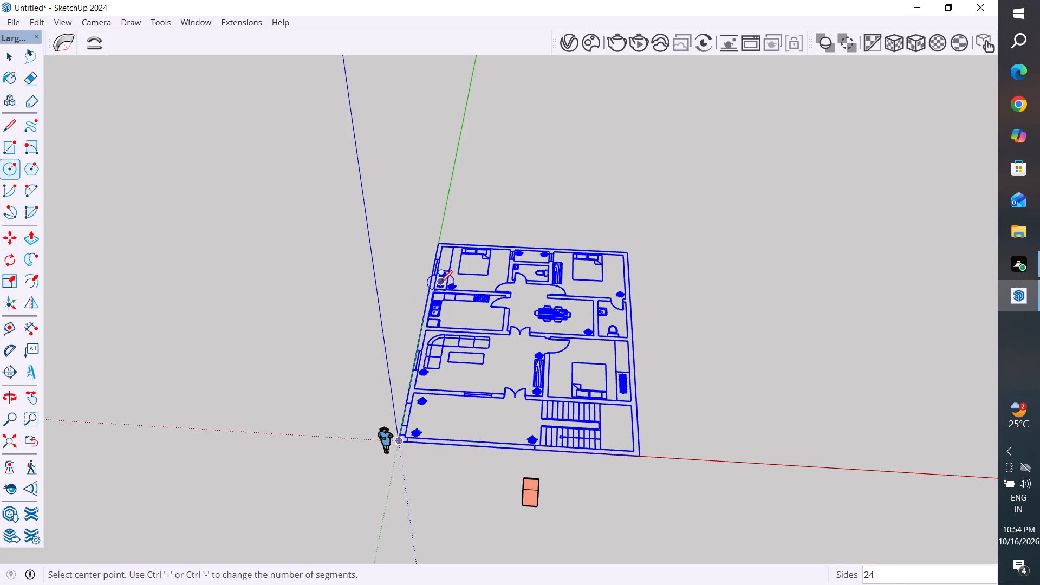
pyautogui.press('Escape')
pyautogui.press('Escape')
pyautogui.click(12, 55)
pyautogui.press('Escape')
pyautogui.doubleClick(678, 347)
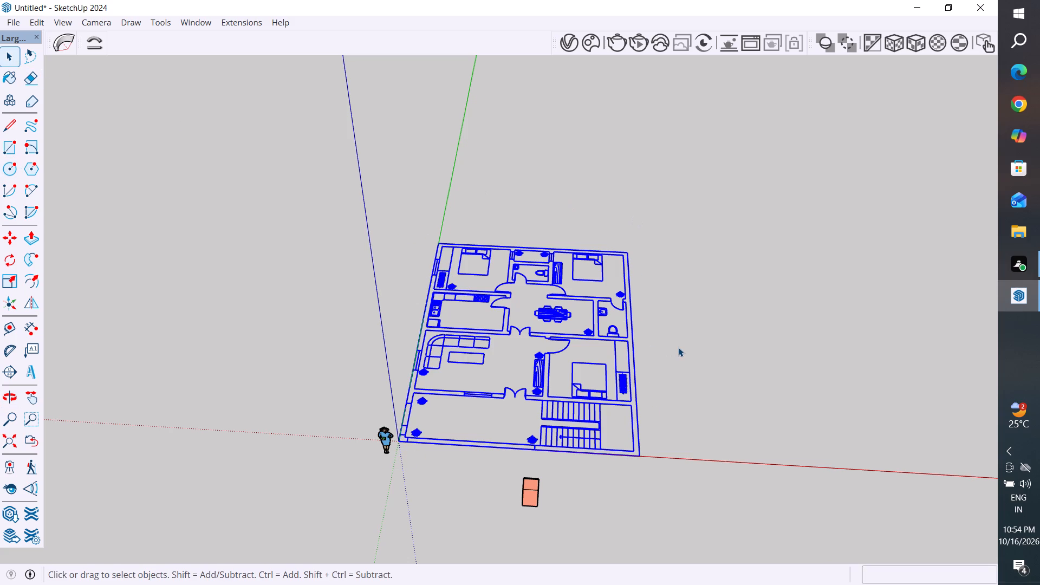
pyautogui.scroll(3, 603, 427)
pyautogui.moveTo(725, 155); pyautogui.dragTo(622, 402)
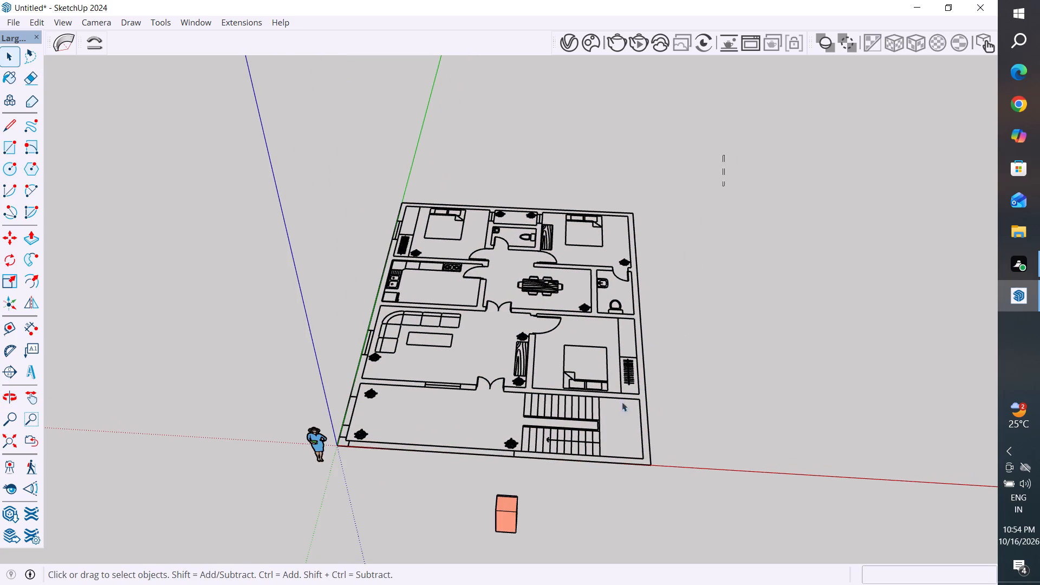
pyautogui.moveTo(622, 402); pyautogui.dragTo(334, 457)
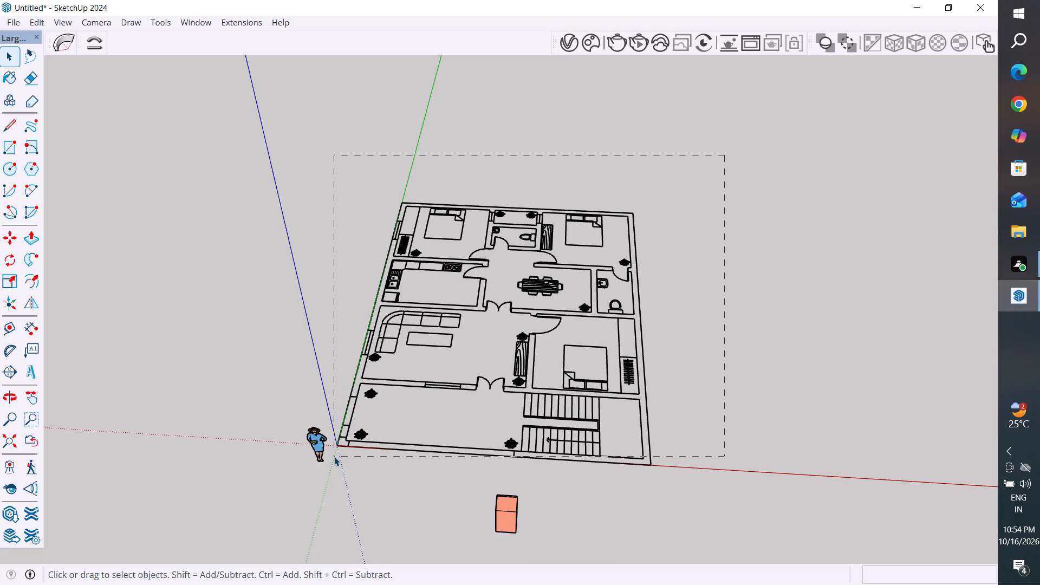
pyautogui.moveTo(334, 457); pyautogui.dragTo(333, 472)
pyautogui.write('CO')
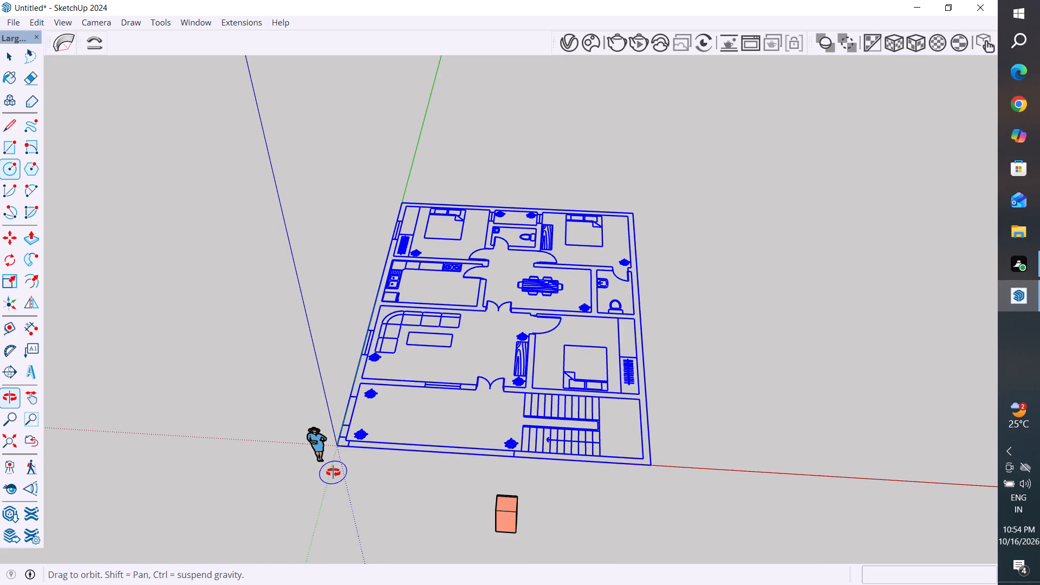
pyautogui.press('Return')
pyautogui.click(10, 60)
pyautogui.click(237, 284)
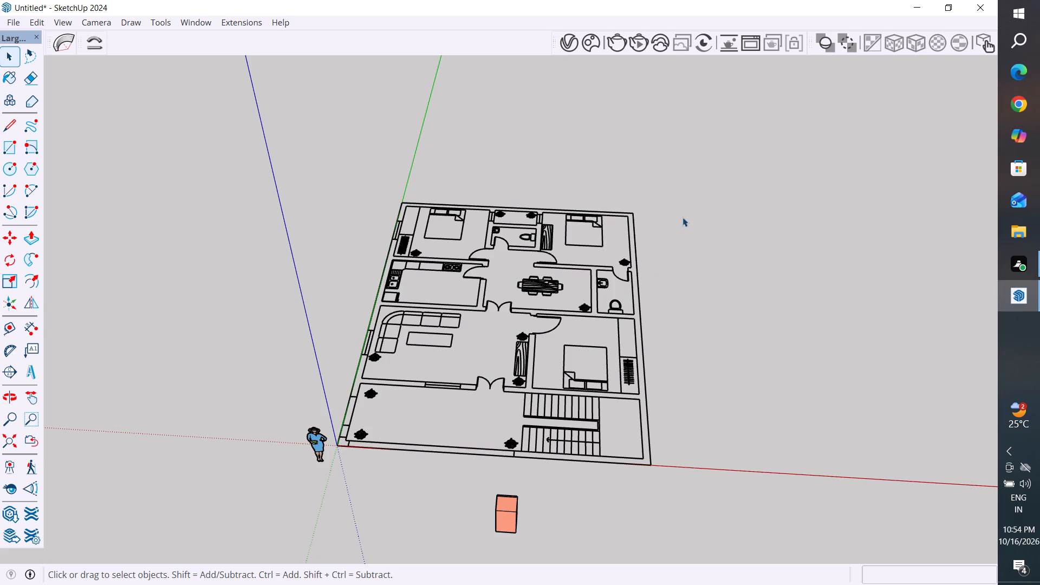
# Copy the whole grouped floor plan about 62' away along the negative red axis, keeping the original at the origin.
pyautogui.moveTo(683, 166); pyautogui.dragTo(332, 466)
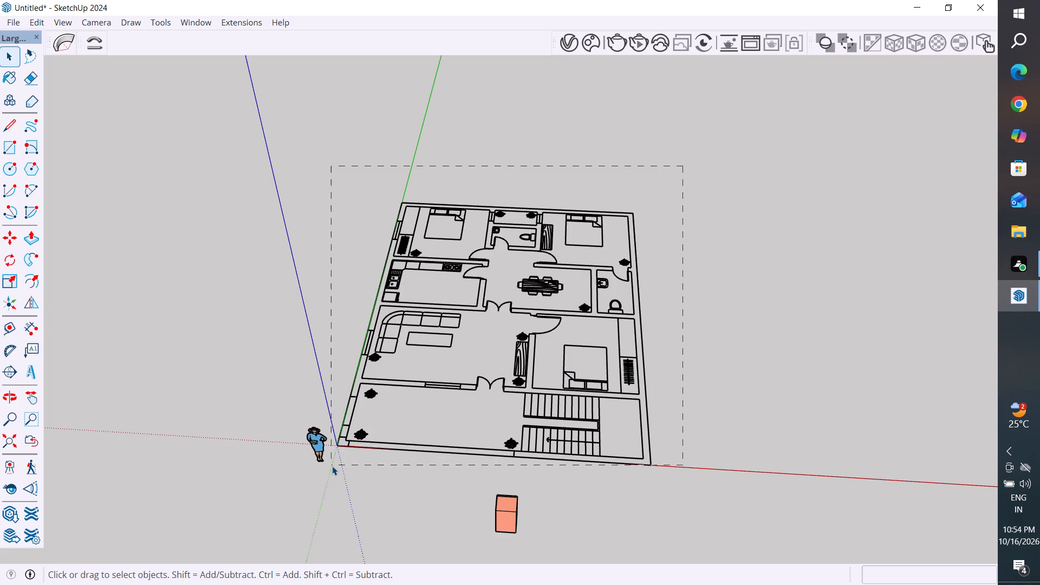
pyautogui.moveTo(332, 466); pyautogui.dragTo(334, 466)
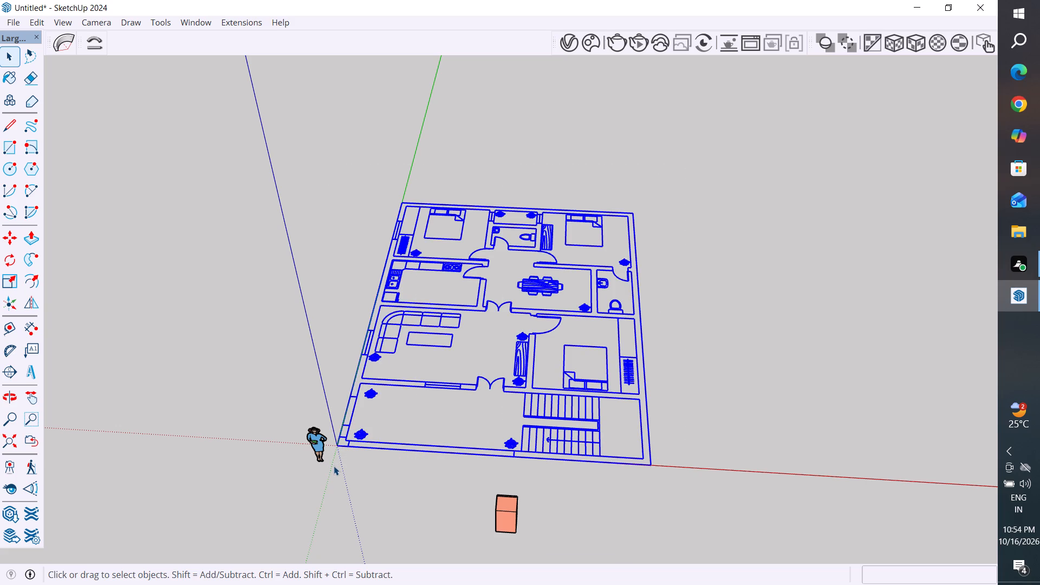
pyautogui.press('m')
pyautogui.press('Return')
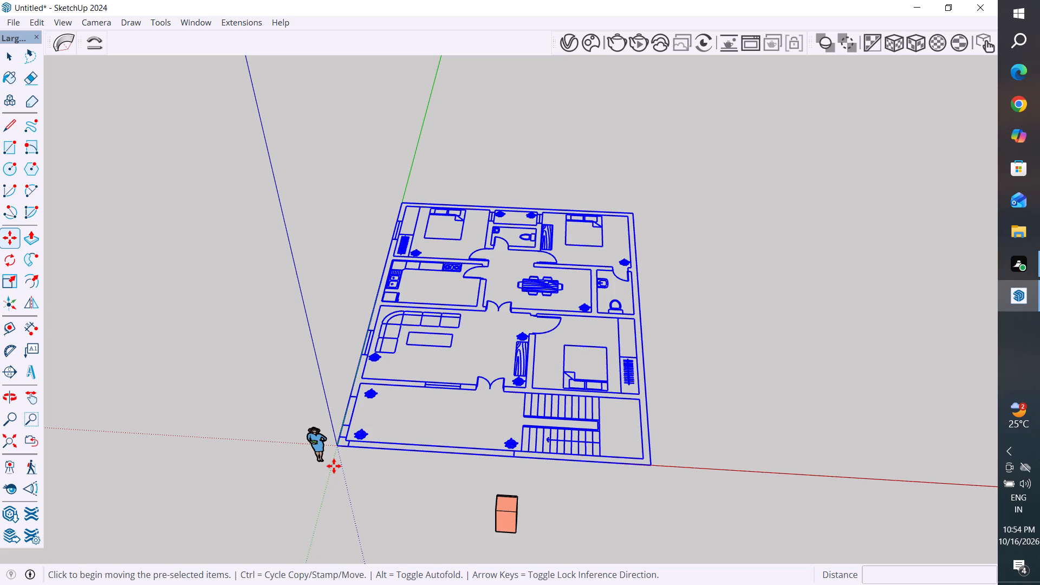
pyautogui.click(653, 465)
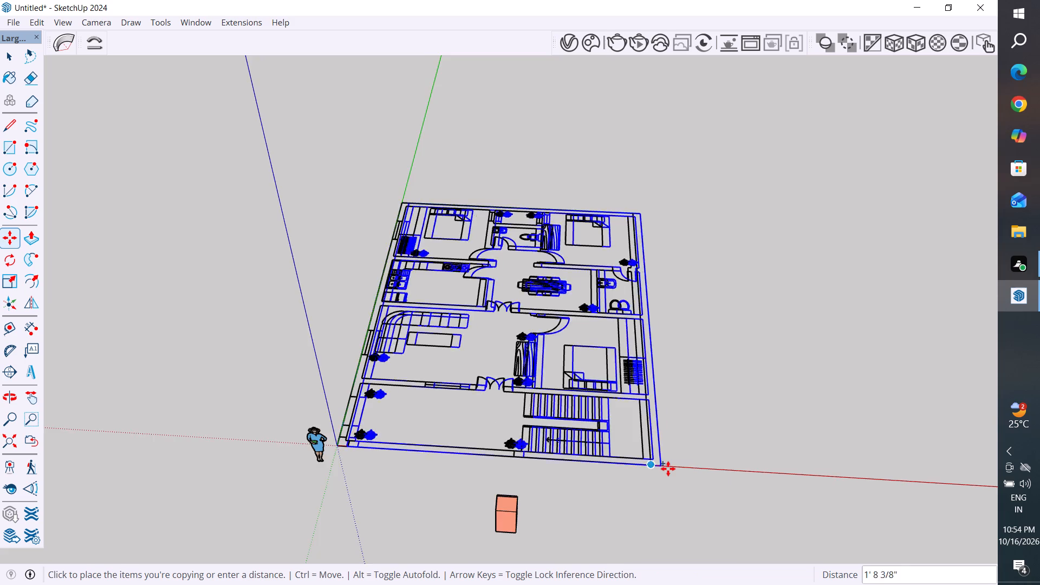
pyautogui.scroll(-4, 668, 469)
pyautogui.scroll(-2, 282, 441)
pyautogui.moveTo(282, 441); pyautogui.dragTo(366, 440, button='middle')
pyautogui.click(247, 501)
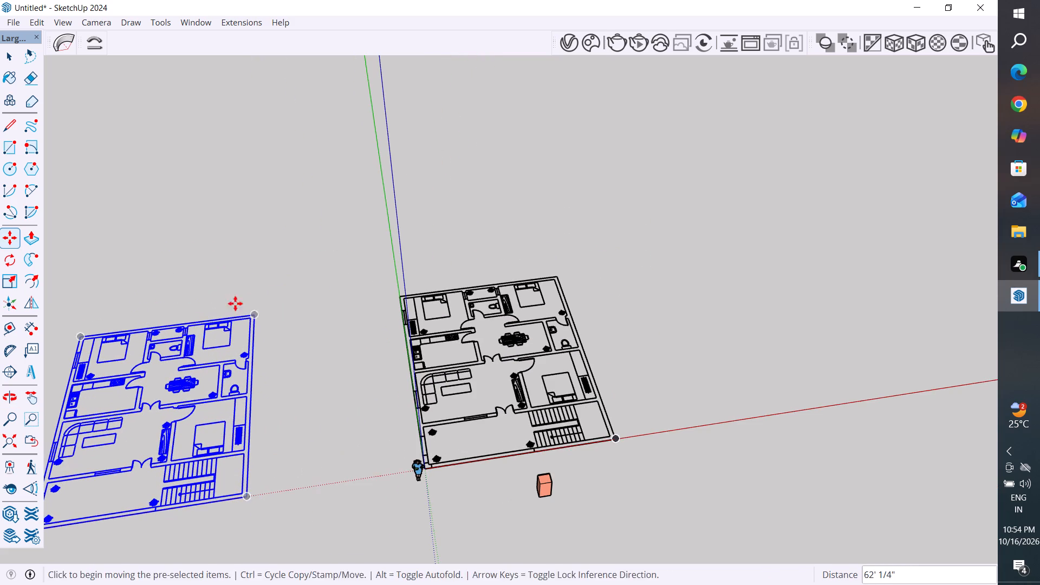
pyautogui.click(12, 53)
pyautogui.click(288, 295)
# Select the original floor plan at the origin and make the FaceUp tools available.
pyautogui.moveTo(664, 344); pyautogui.dragTo(553, 466, button='middle')
pyautogui.scroll(-1, 665, 353)
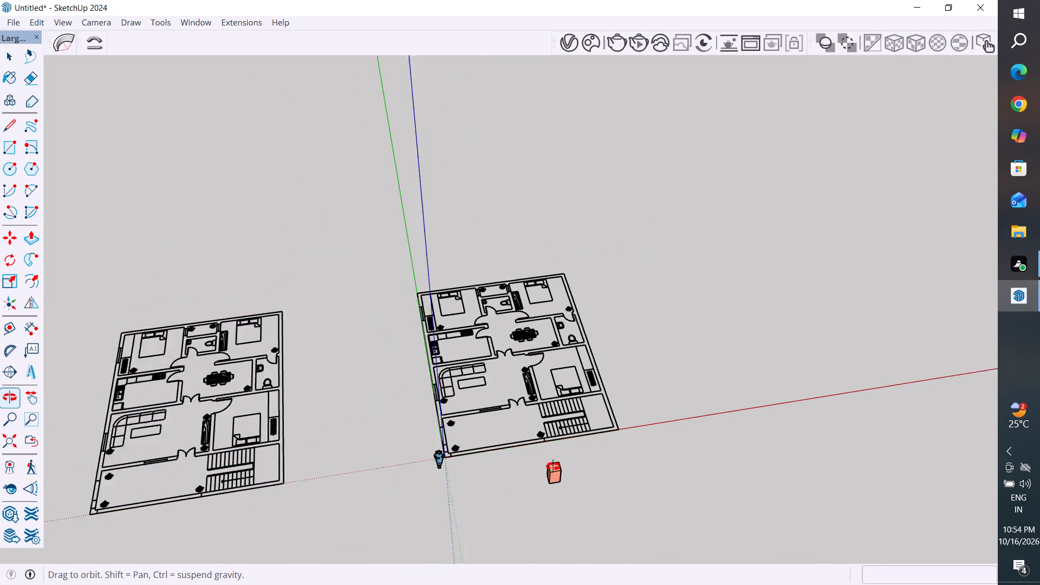
pyautogui.moveTo(553, 466); pyautogui.dragTo(500, 470, button='middle')
pyautogui.scroll(6, 543, 250)
pyautogui.scroll(-3, 555, 277)
pyautogui.moveTo(491, 366); pyautogui.dragTo(659, 310, button='middle')
pyautogui.scroll(3, 665, 521)
pyautogui.moveTo(751, 457); pyautogui.dragTo(729, 502, button='middle')
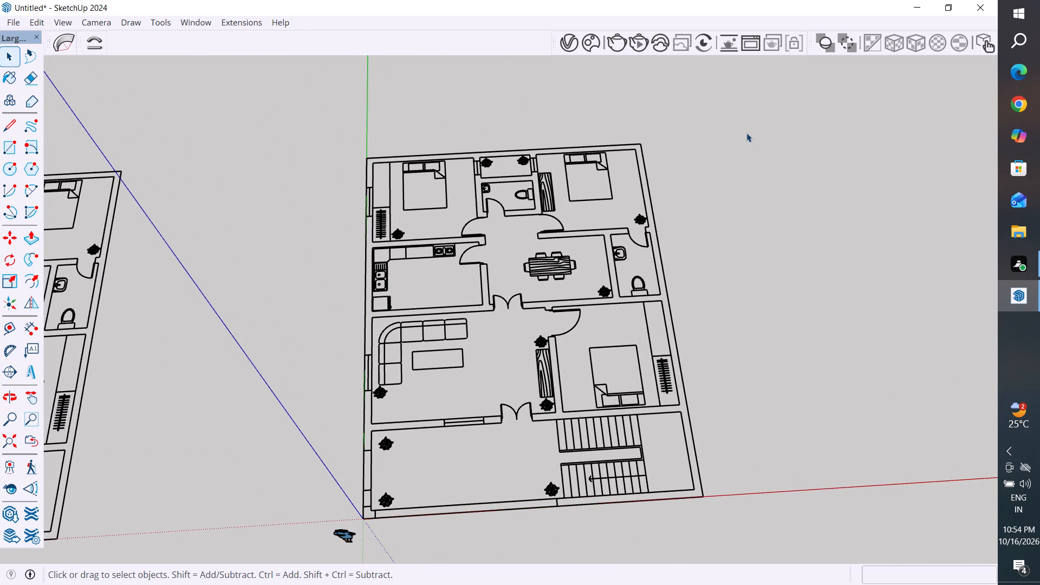
pyautogui.moveTo(703, 277); pyautogui.dragTo(639, 313, button='middle')
pyautogui.moveTo(733, 112); pyautogui.dragTo(318, 531)
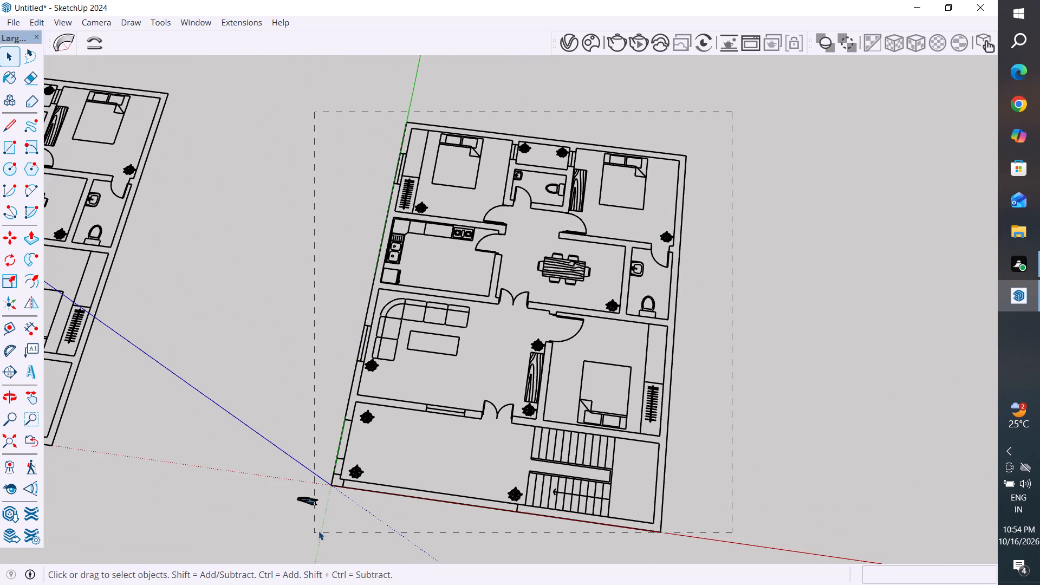
pyautogui.moveTo(318, 531); pyautogui.dragTo(320, 529)
pyautogui.moveTo(411, 544); pyautogui.dragTo(444, 496, button='middle')
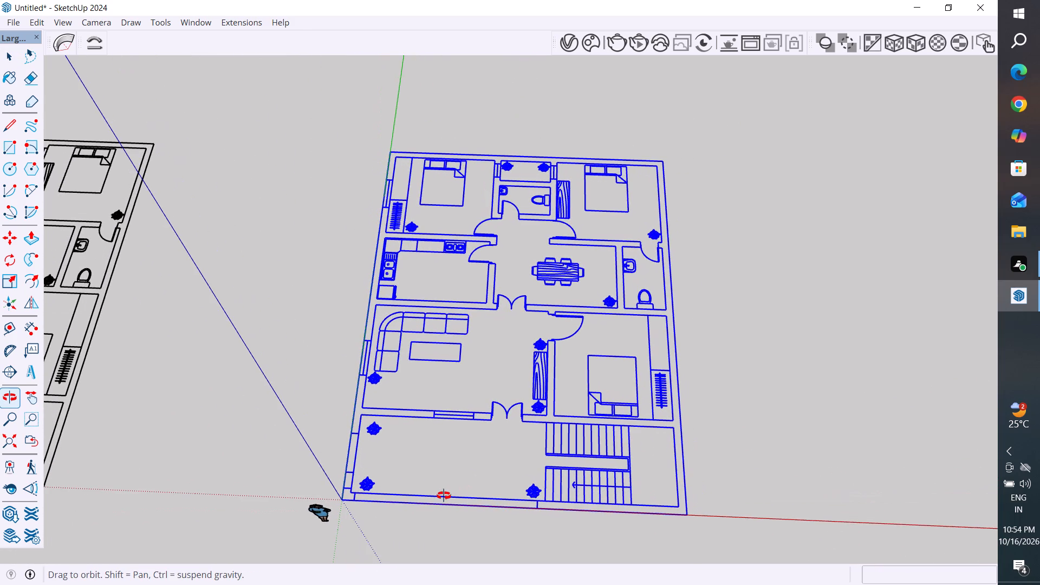
pyautogui.moveTo(444, 496); pyautogui.dragTo(452, 492, button='middle')
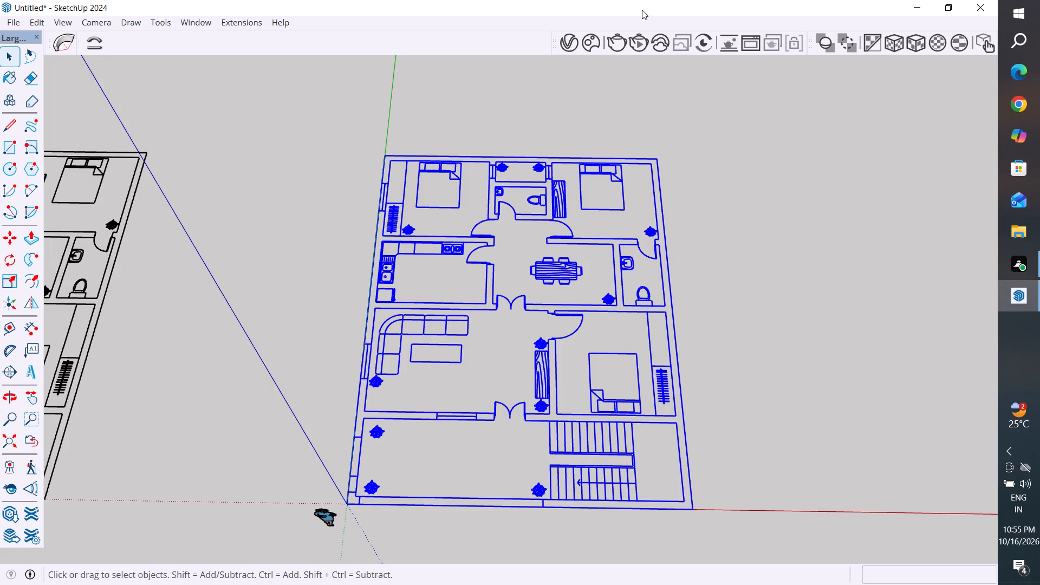
pyautogui.rightClick(642, 17)
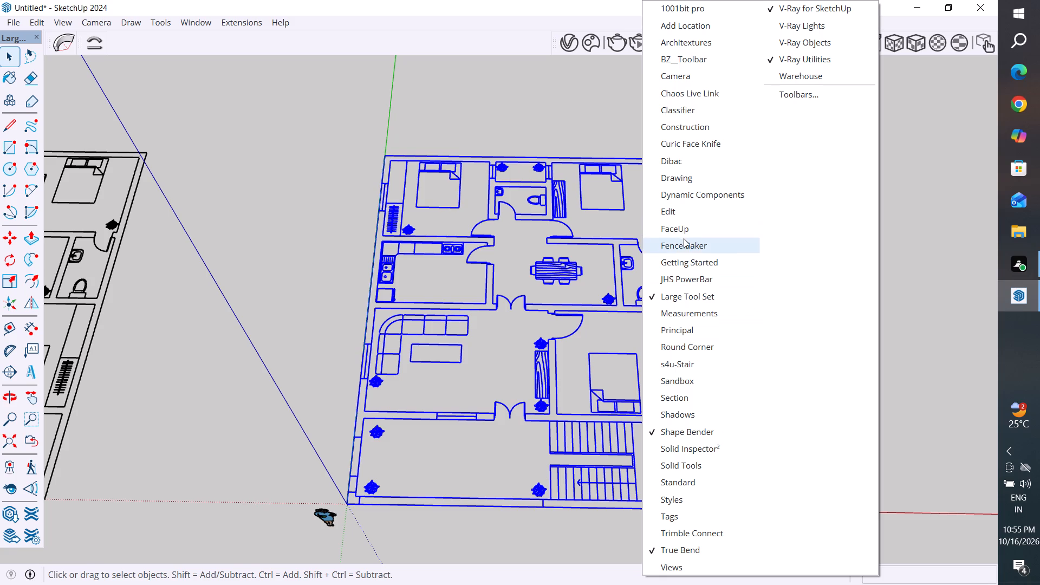
pyautogui.click(694, 229)
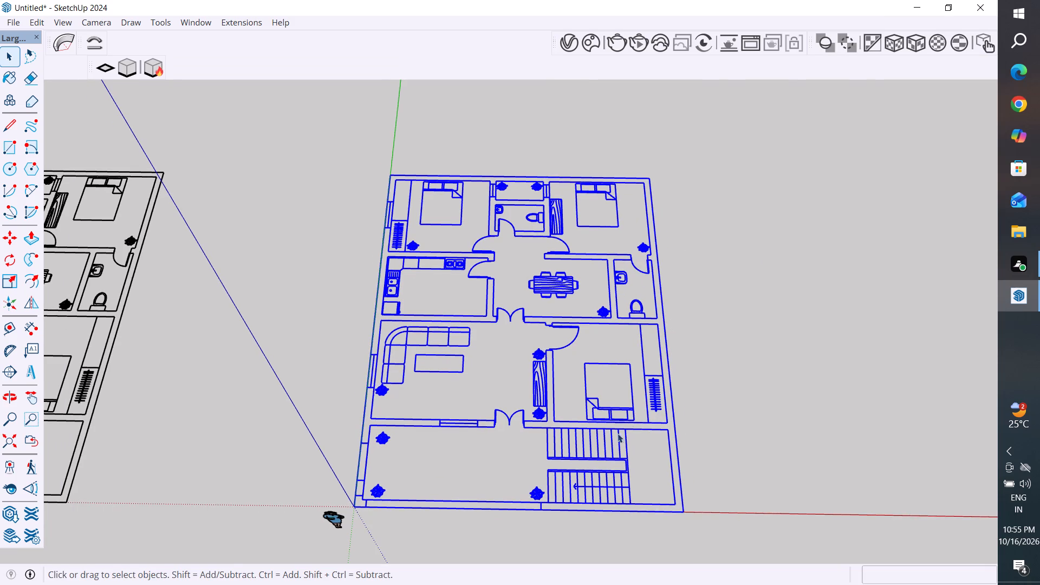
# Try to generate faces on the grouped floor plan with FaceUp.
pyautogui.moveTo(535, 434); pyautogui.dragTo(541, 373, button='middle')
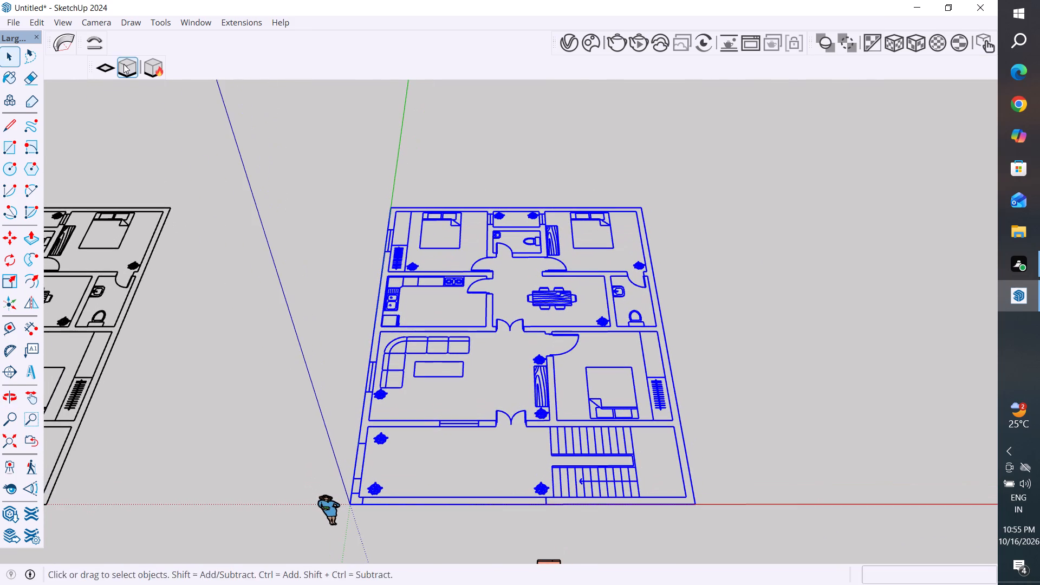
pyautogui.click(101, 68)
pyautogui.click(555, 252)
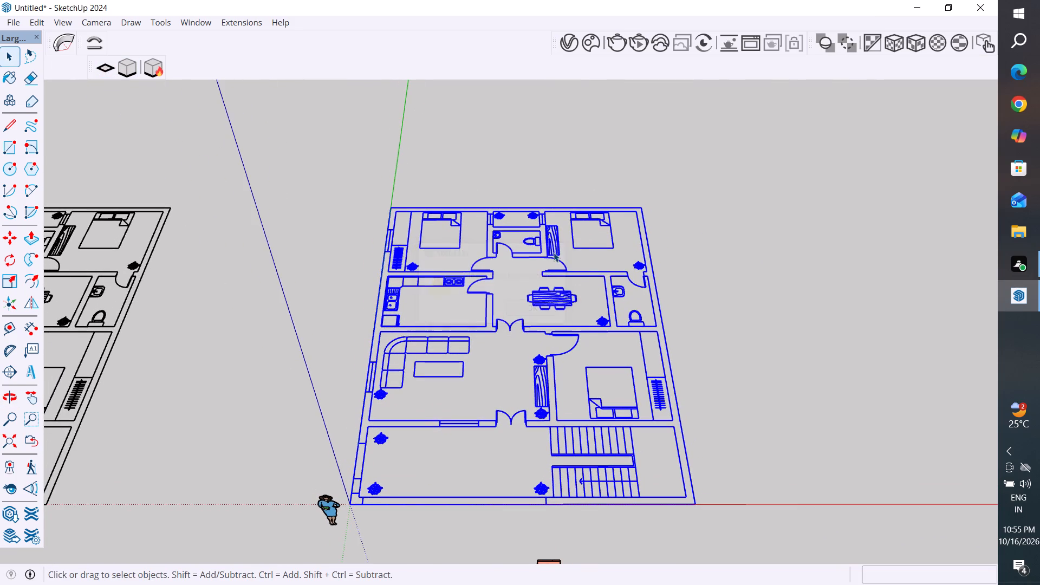
# Explode the original floor plan group.
pyautogui.rightClick(552, 245)
pyautogui.click(591, 94)
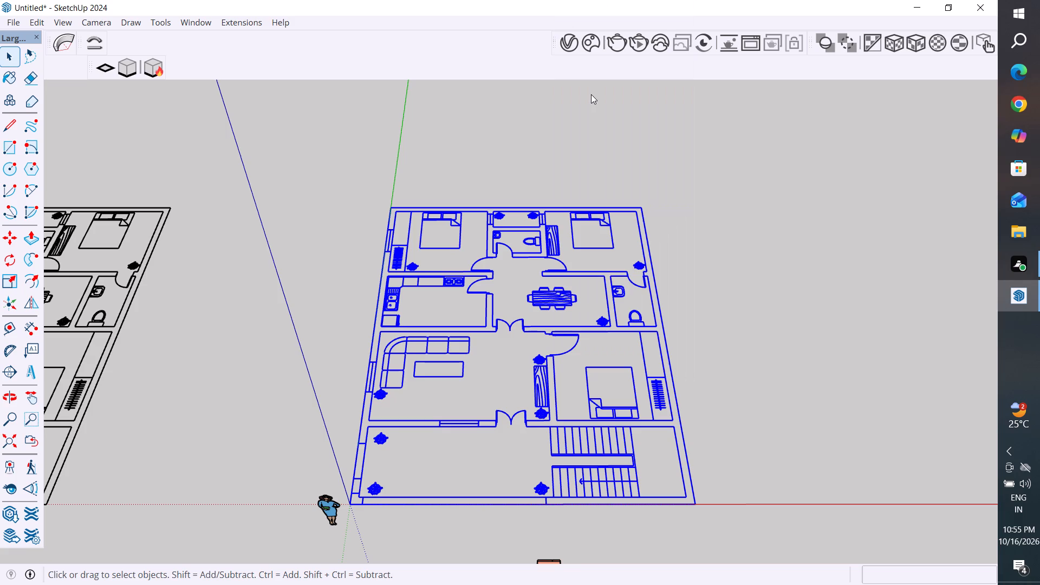
# Select all the exploded plan linework at the origin and generate faces from it with FaceUp.
pyautogui.click(726, 180)
pyautogui.moveTo(709, 170); pyautogui.dragTo(501, 492)
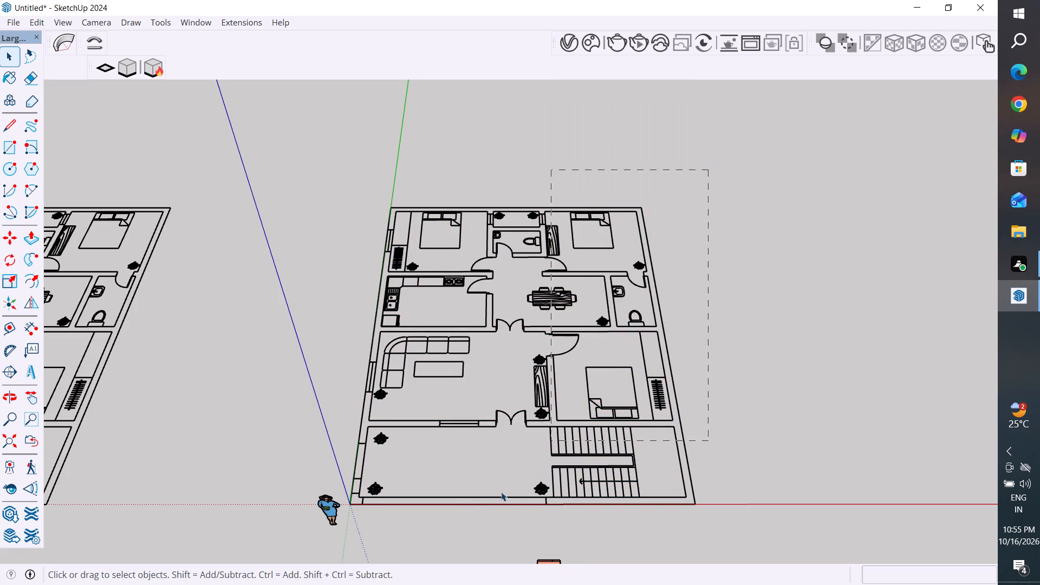
pyautogui.moveTo(501, 492); pyautogui.dragTo(343, 537)
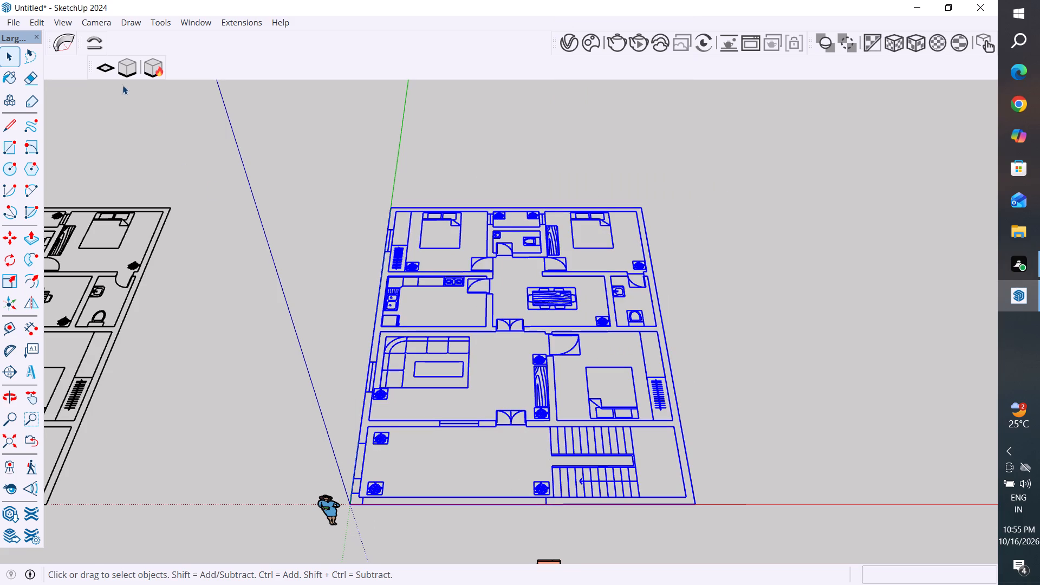
pyautogui.click(99, 64)
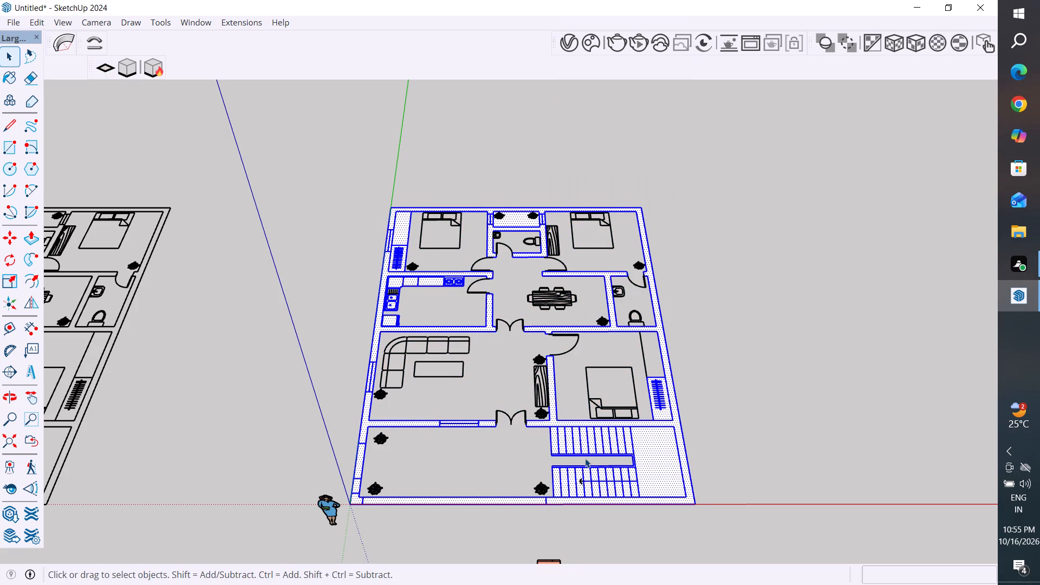
# Delete the faces filling the wardrobe and the adjoining strip along the outer wall in the bedroom next to the kitchen.
pyautogui.scroll(3, 586, 458)
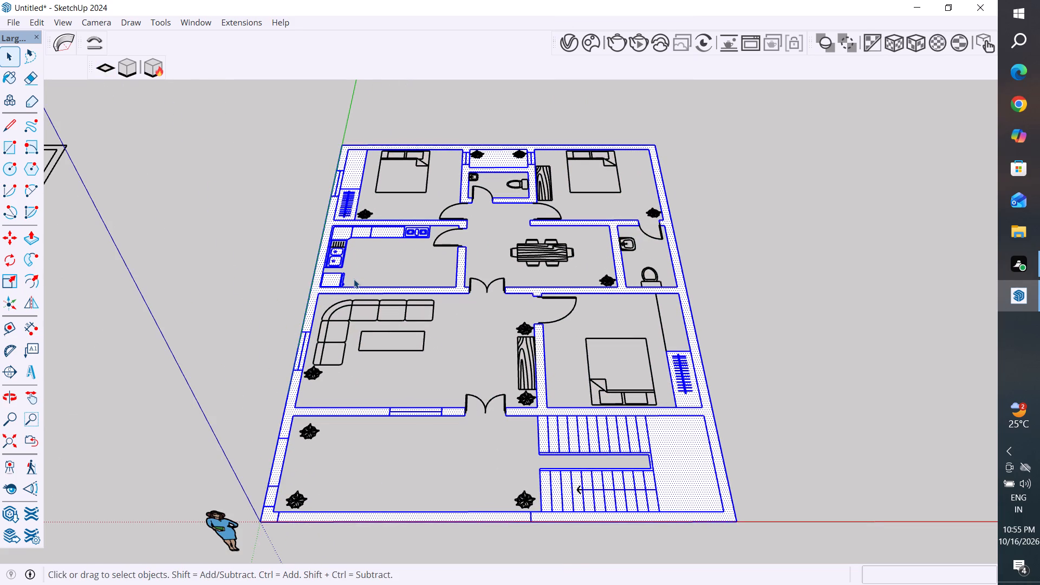
pyautogui.moveTo(387, 207); pyautogui.dragTo(386, 272, button='middle')
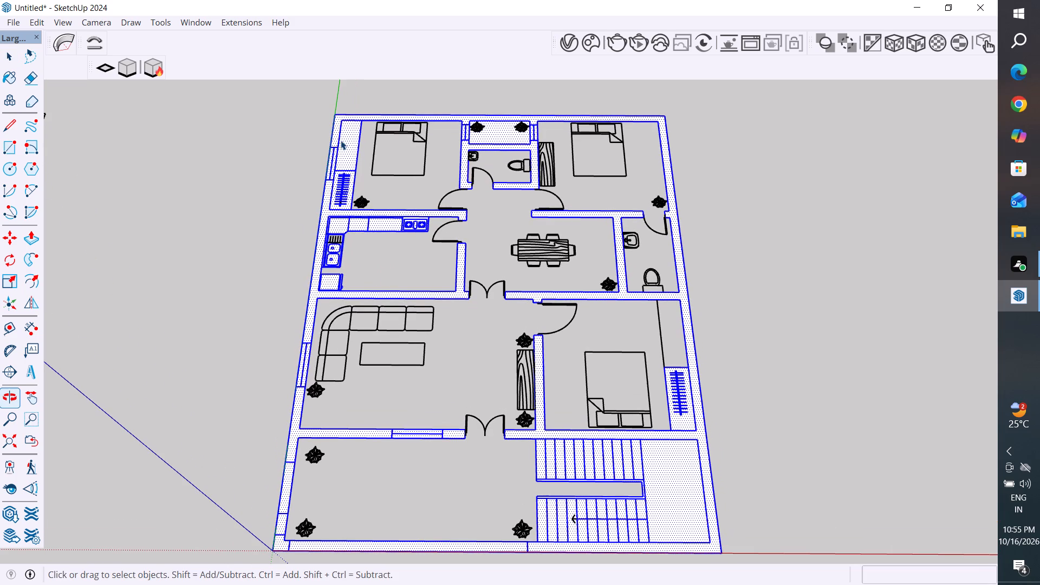
pyautogui.click(345, 140)
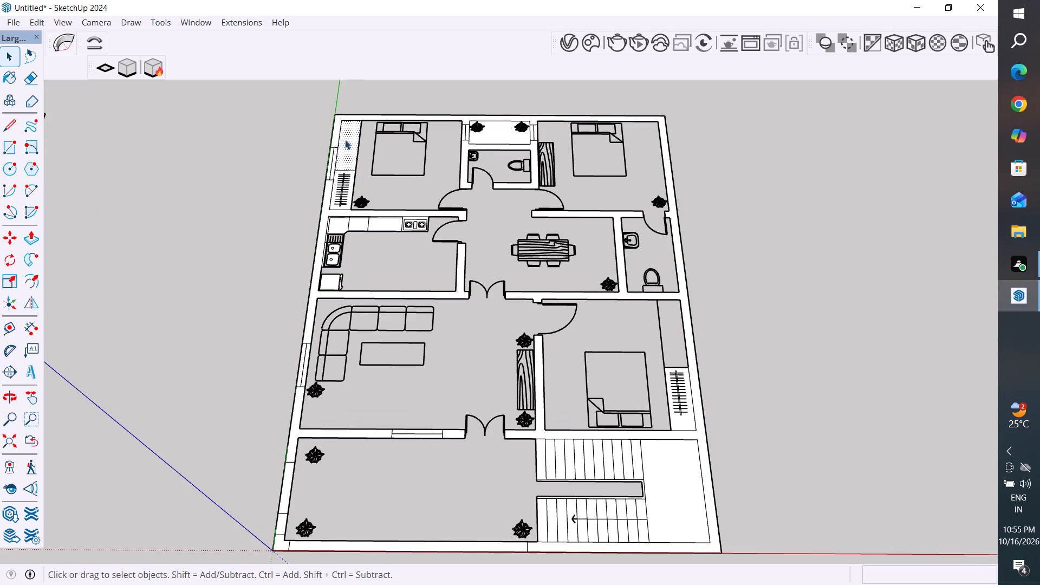
pyautogui.press('Delete')
pyautogui.scroll(4, 331, 211)
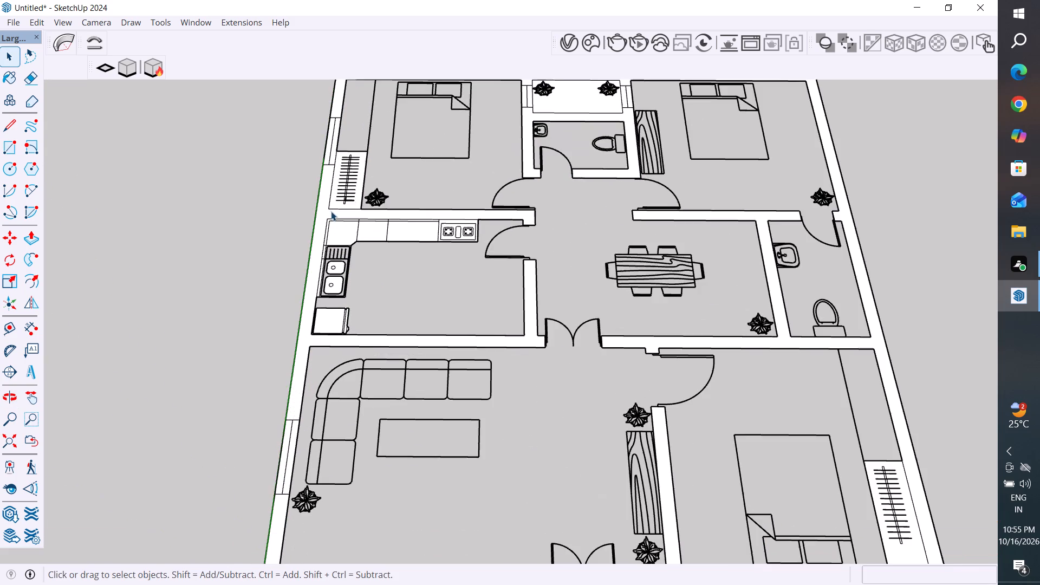
pyautogui.scroll(10, 354, 114)
pyautogui.click(372, 181)
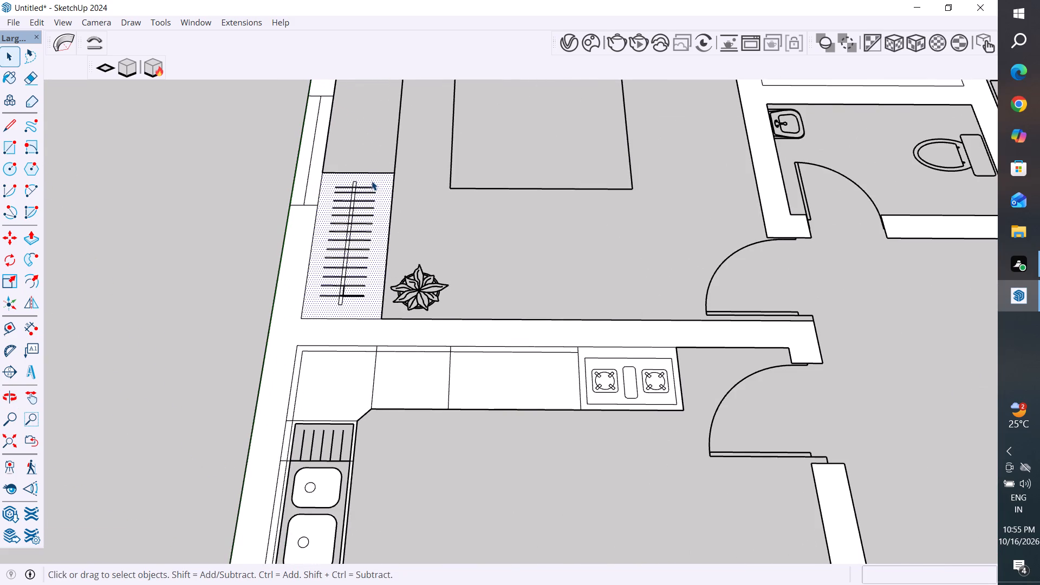
pyautogui.press('Delete')
# Delete the kitchen counter faces along the bedroom wall, from the corner section to the surround of the hob.
pyautogui.click(356, 365)
pyautogui.press('Delete')
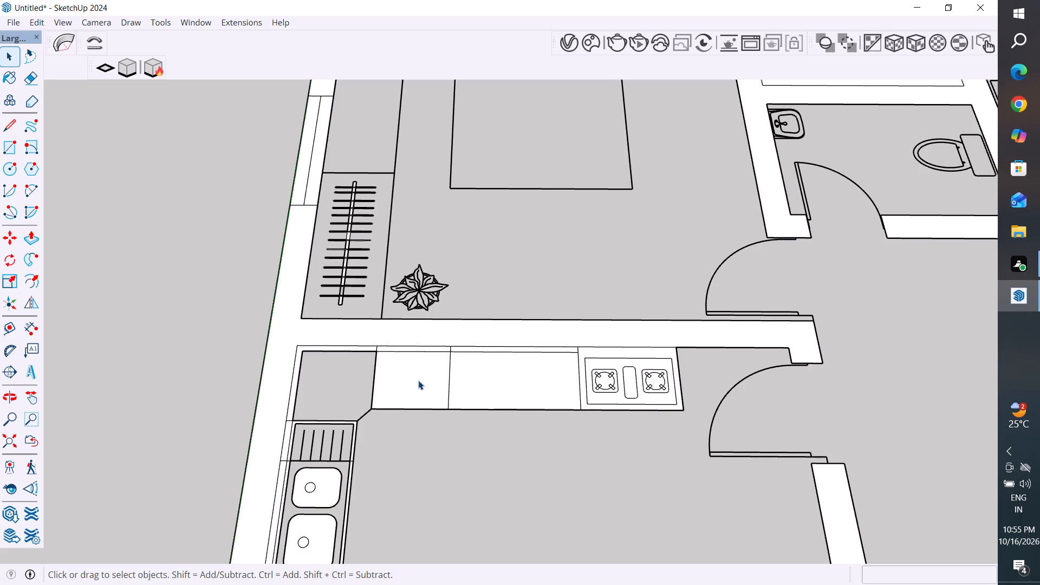
pyautogui.click(418, 380)
pyautogui.press('Delete')
pyautogui.click(478, 376)
pyautogui.press('Delete')
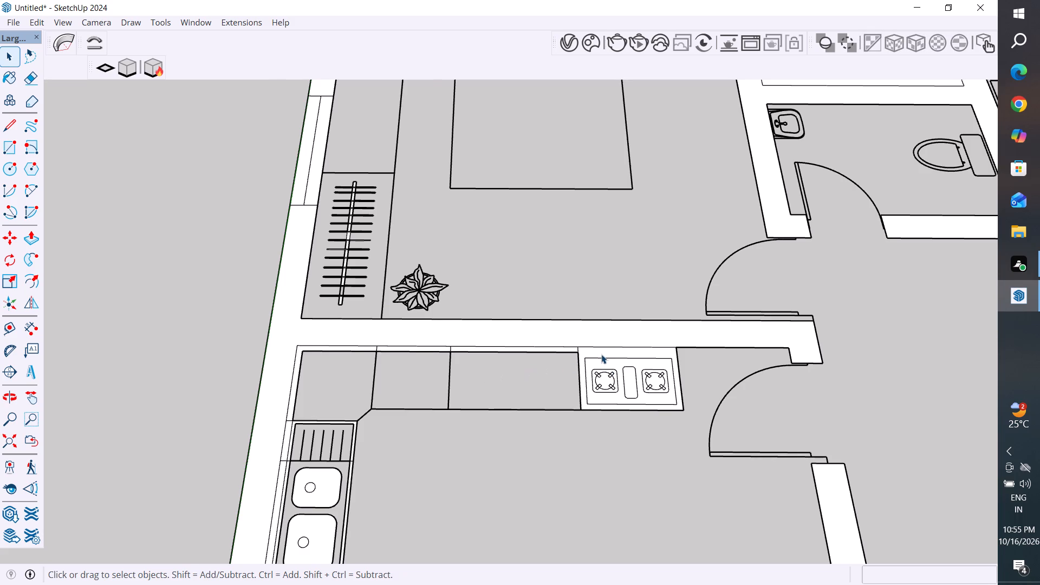
pyautogui.scroll(2, 601, 354)
pyautogui.click(604, 353)
pyautogui.press('Delete')
# Delete the three thin strip faces between the kitchen counter and the bedroom wall.
pyautogui.click(549, 348)
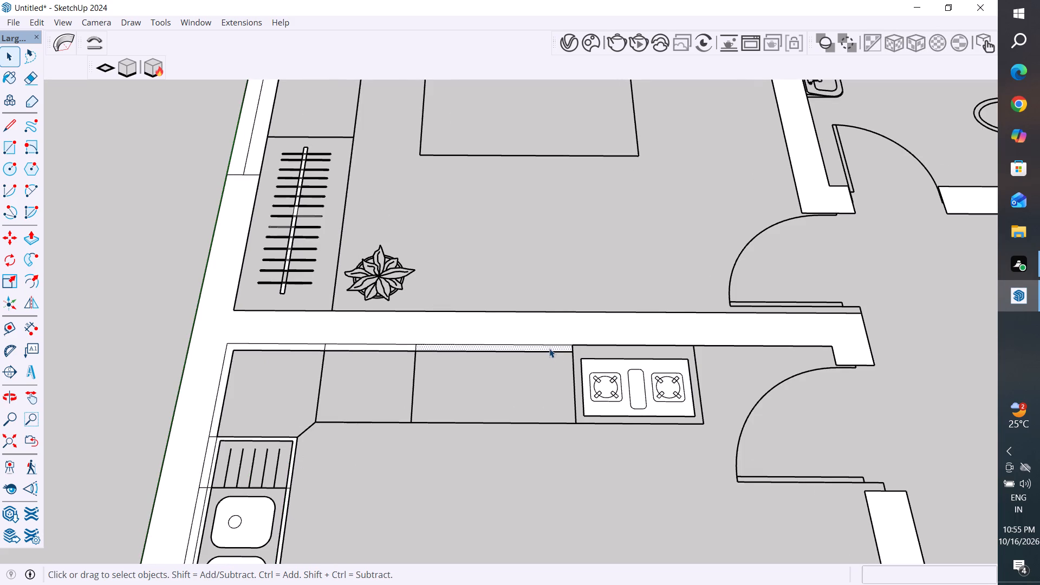
pyautogui.press('Delete')
pyautogui.scroll(4, 398, 343)
pyautogui.click(396, 350)
pyautogui.press('Delete')
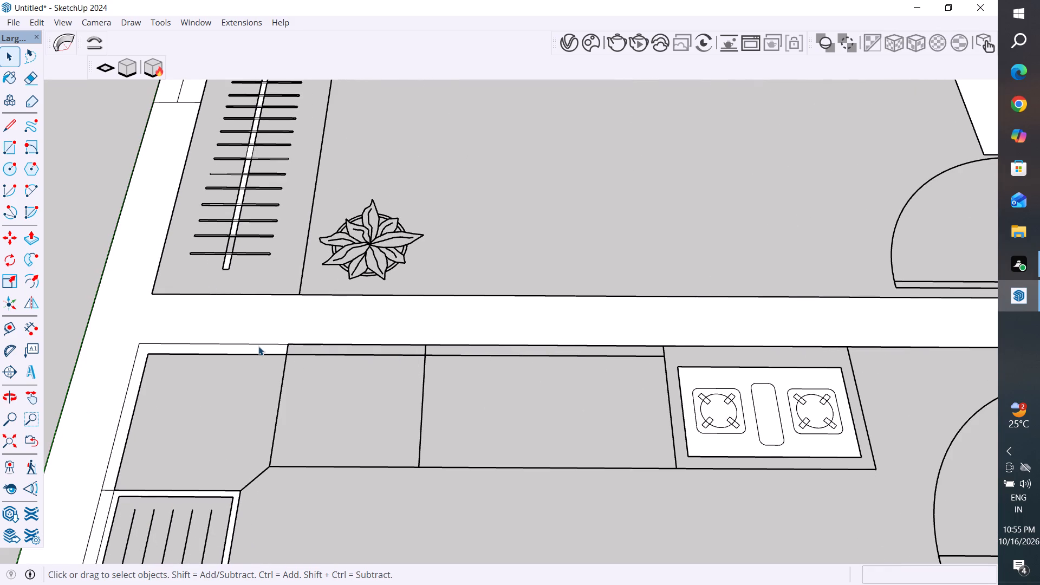
pyautogui.click(258, 346)
pyautogui.press('Delete')
# Delete the strip face behind the sink's drainboard and the narrow border face around the drainboard.
pyautogui.scroll(-6, 271, 354)
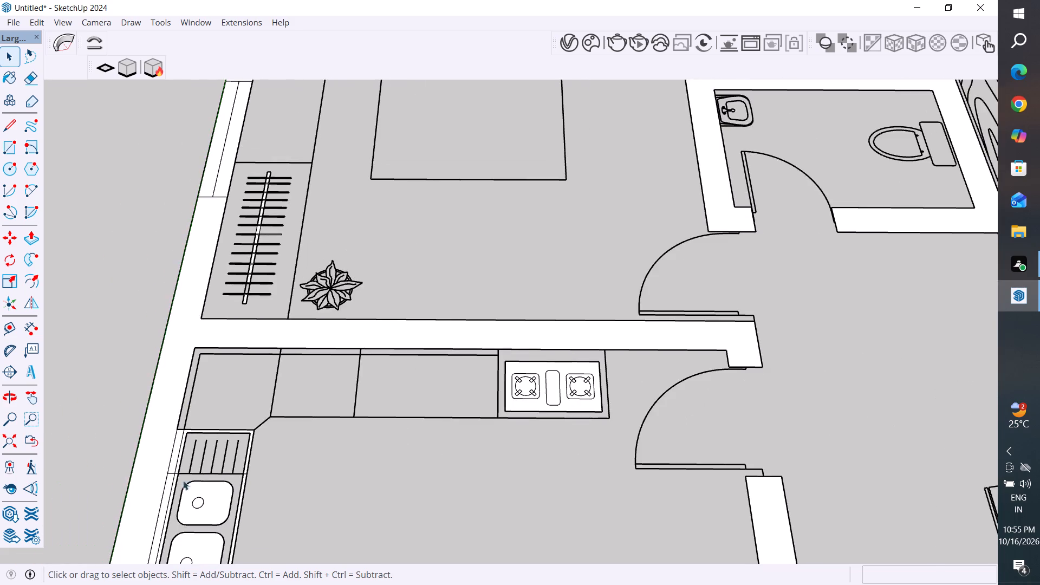
pyautogui.scroll(10, 176, 478)
pyautogui.click(184, 419)
pyautogui.press('Delete')
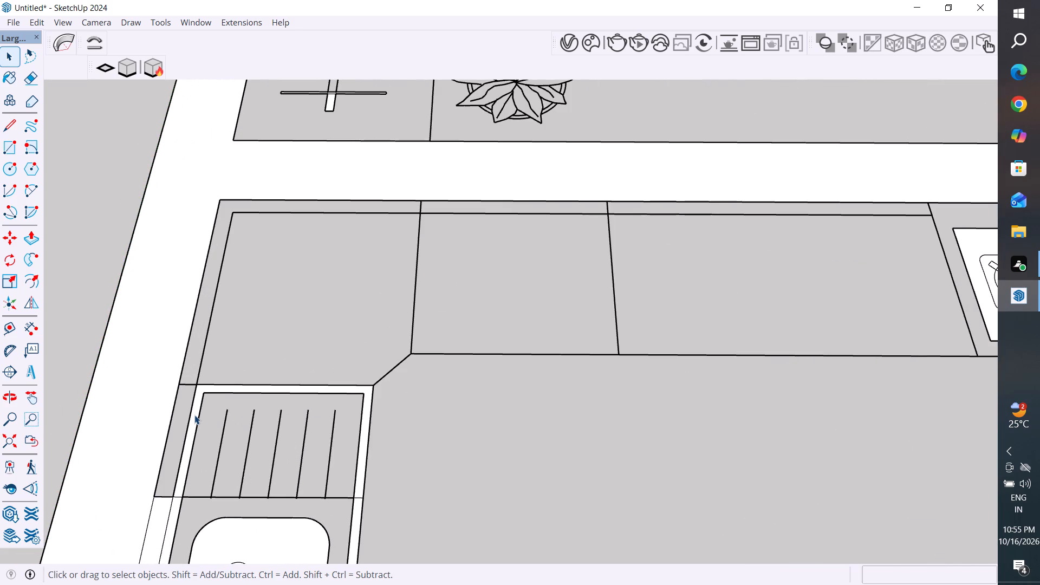
pyautogui.click(195, 414)
pyautogui.press('Delete')
# Delete the thin strip face between the sink and the outer wall and the narrow border face around the basins.
pyautogui.scroll(-5, 458, 354)
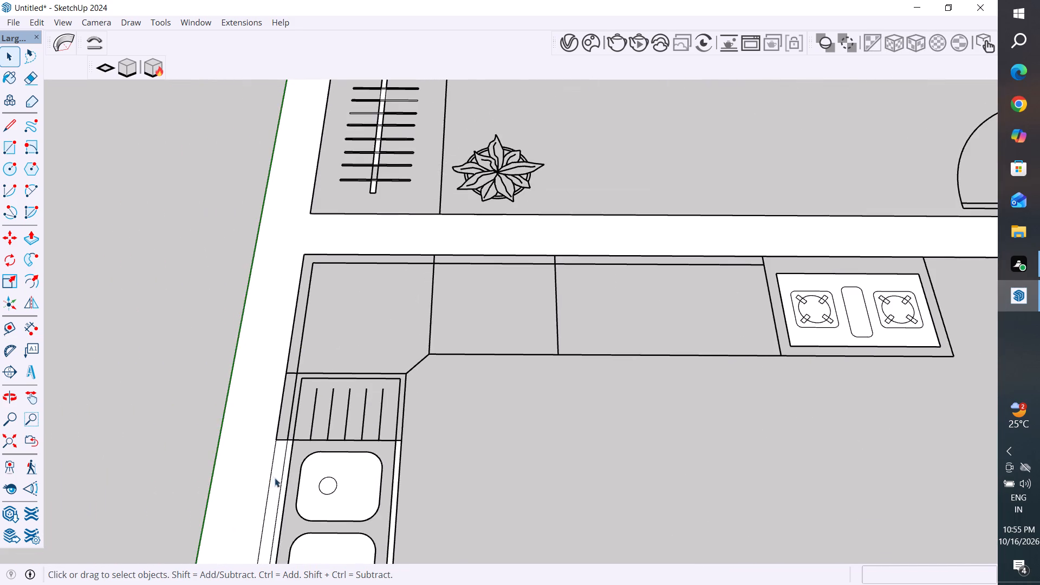
pyautogui.scroll(4, 291, 475)
pyautogui.moveTo(334, 424); pyautogui.dragTo(365, 377, button='middle')
pyautogui.scroll(-6, 372, 391)
pyautogui.scroll(4, 343, 511)
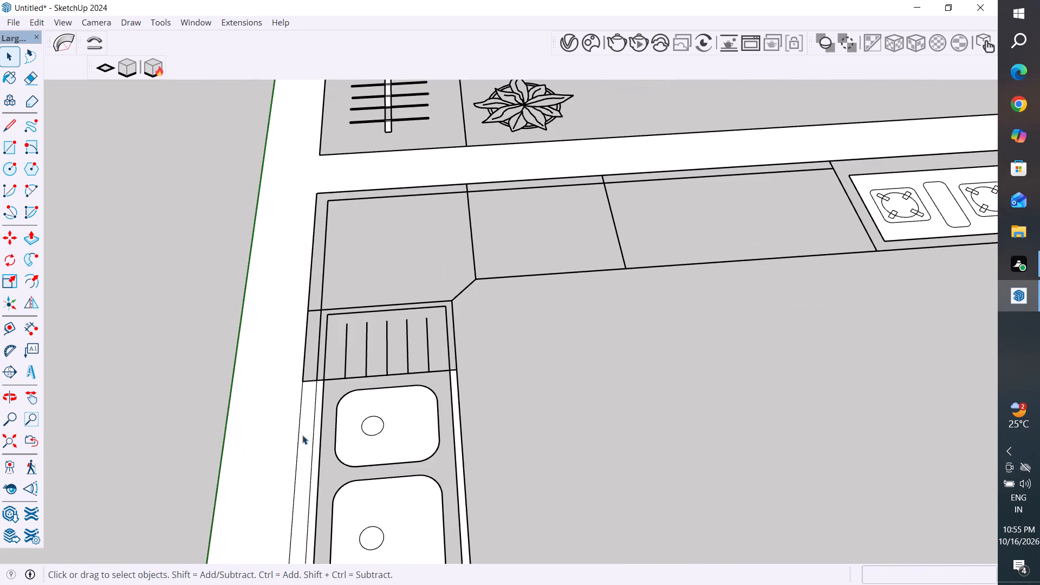
pyautogui.click(308, 424)
pyautogui.press('Delete')
pyautogui.press('space')
pyautogui.press('space')
pyautogui.press('space')
pyautogui.press('space')
pyautogui.press('space')
pyautogui.press('space')
pyautogui.press('space')
pyautogui.press('space')
pyautogui.press('space')
pyautogui.press('space')
pyautogui.press('space')
pyautogui.press('space')
pyautogui.scroll(4, 327, 400)
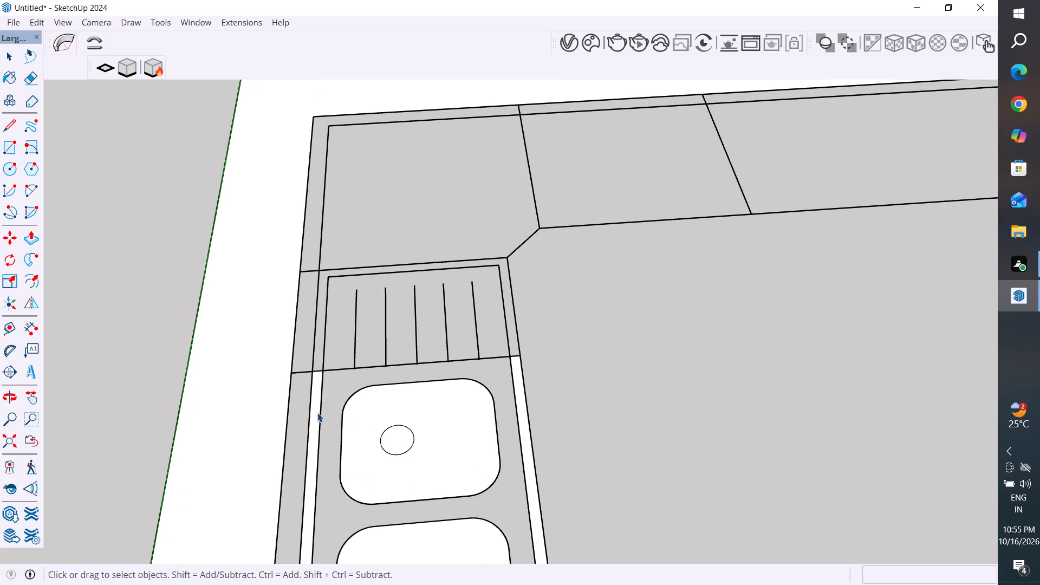
pyautogui.click(316, 413)
pyautogui.press('Delete')
pyautogui.press('space')
# Delete the face of the basin nearest the drainboard and the face inside its drain hole.
pyautogui.click(409, 411)
pyautogui.press('Delete')
pyautogui.scroll(-7, 479, 403)
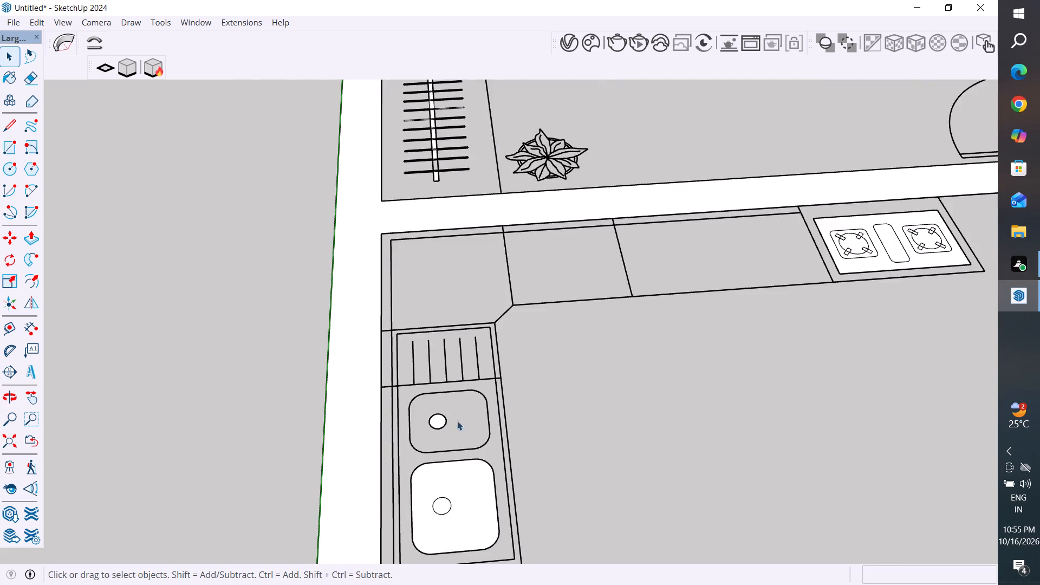
pyautogui.scroll(4, 434, 430)
pyautogui.click(444, 417)
pyautogui.press('Delete')
pyautogui.scroll(-11, 503, 414)
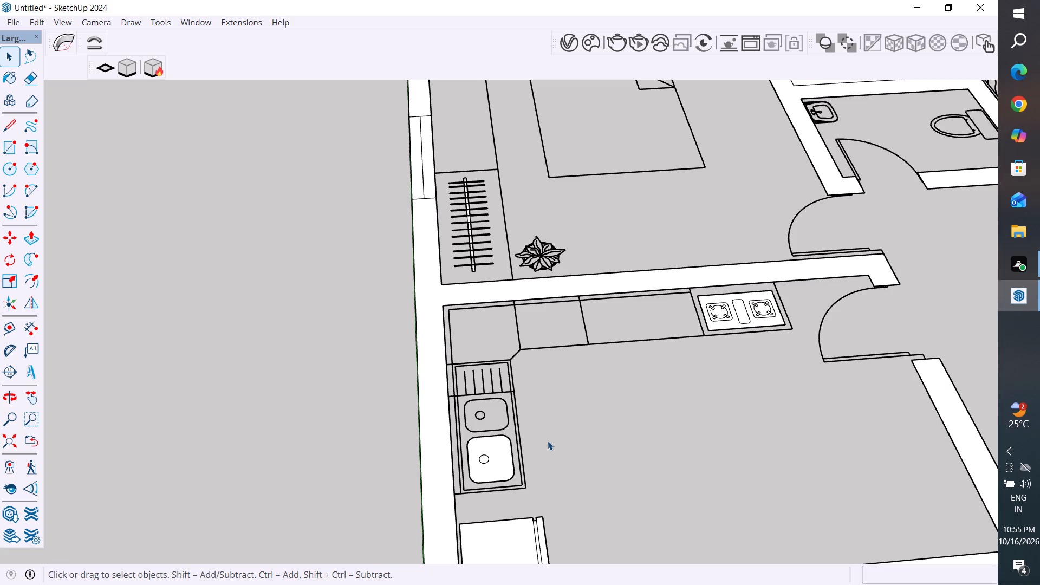
pyautogui.moveTo(794, 368); pyautogui.dragTo(706, 406, button='middle')
pyautogui.scroll(4, 788, 354)
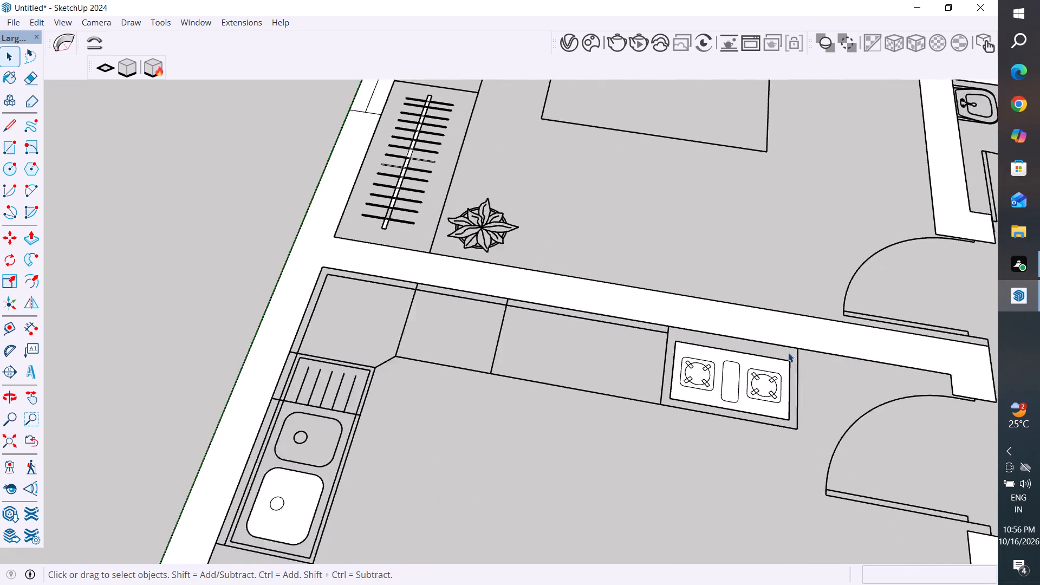
# Delete the hob's base face and the rounded panel face between its two burners.
pyautogui.scroll(3, 788, 353)
pyautogui.moveTo(311, 428); pyautogui.dragTo(523, 459, button='middle')
pyautogui.scroll(1, 415, 479)
pyautogui.scroll(2, 674, 428)
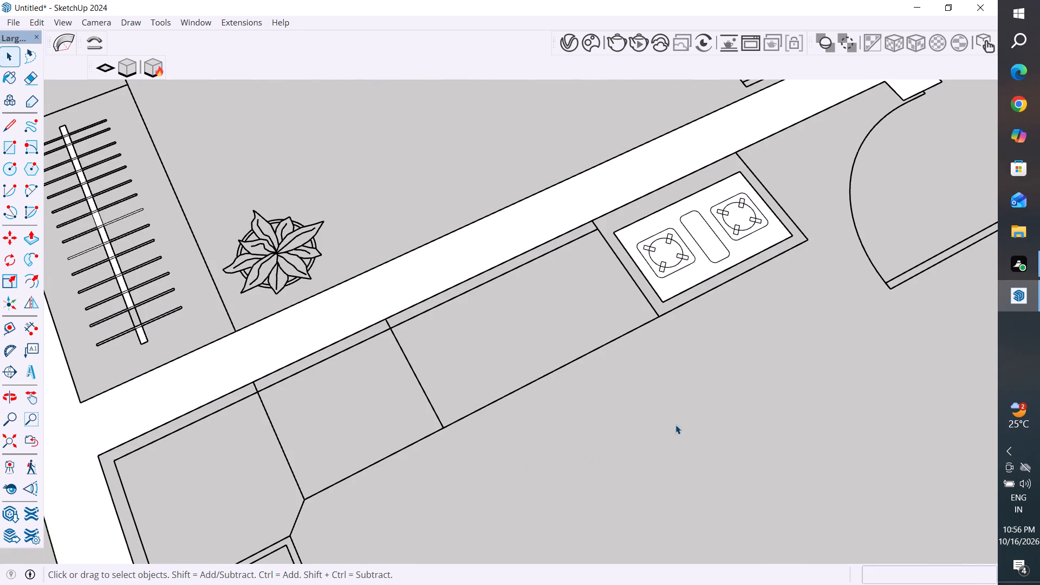
pyautogui.scroll(1, 675, 425)
pyautogui.scroll(-7, 443, 563)
pyautogui.moveTo(720, 440); pyautogui.dragTo(622, 435, button='middle')
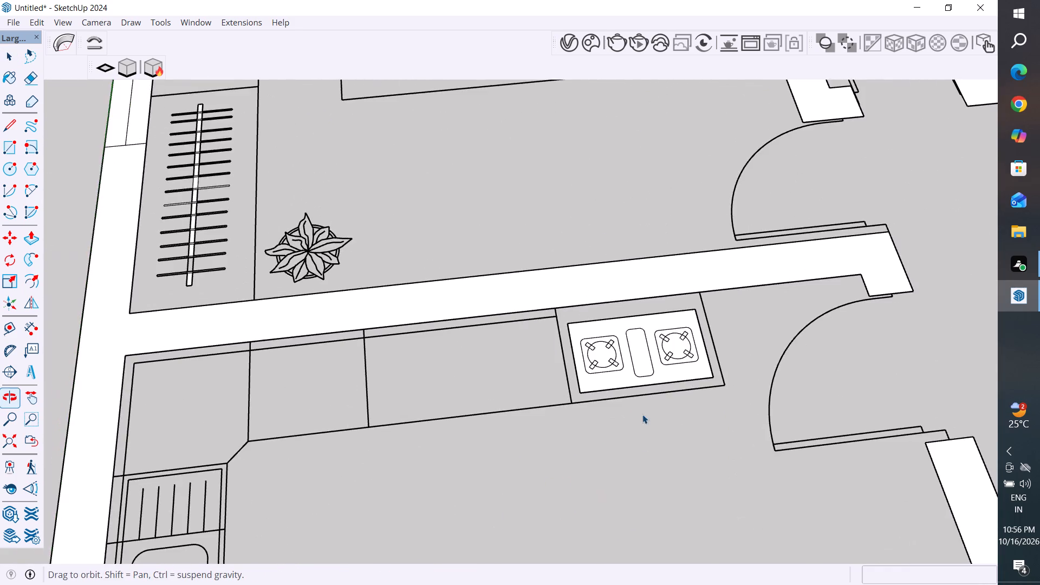
pyautogui.scroll(5, 686, 357)
pyautogui.click(676, 383)
pyautogui.press('Delete')
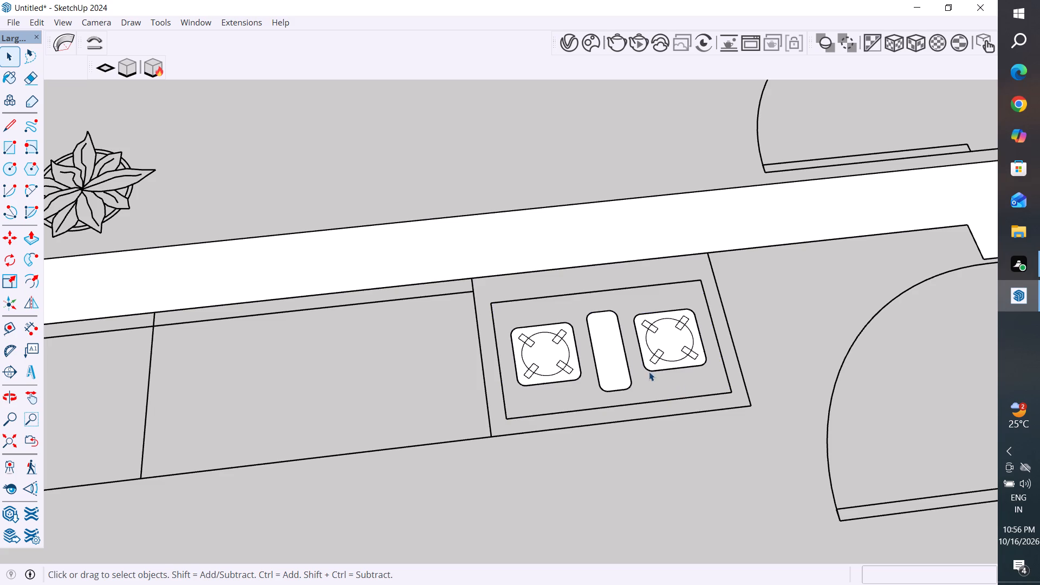
pyautogui.click(615, 346)
pyautogui.press('Delete')
# Delete the circular face and the surrounding rounded square face of the hob burner nearest the kitchen door.
pyautogui.click(671, 339)
pyautogui.press('Delete')
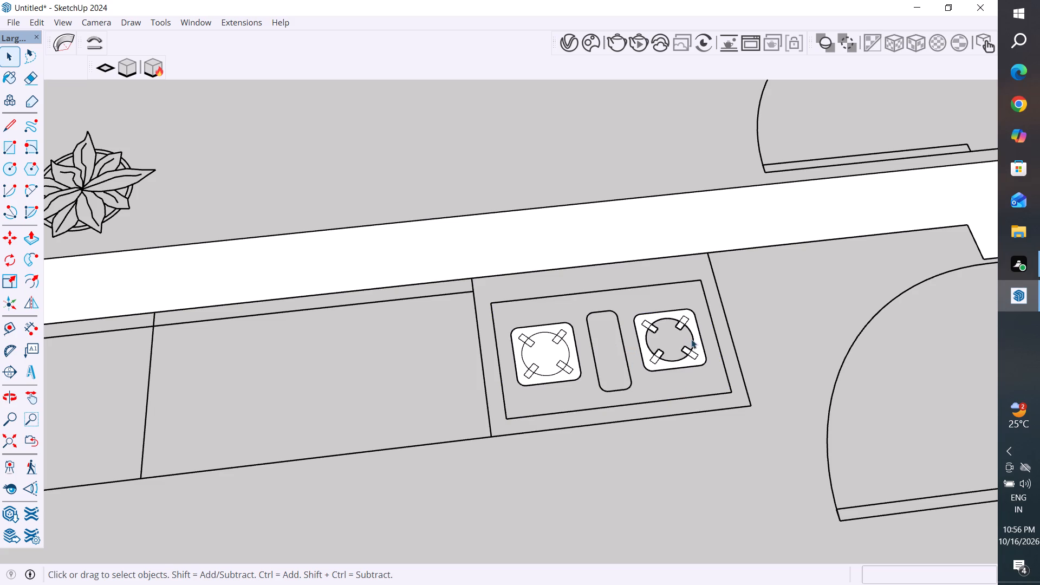
pyautogui.scroll(4, 694, 334)
pyautogui.click(698, 327)
pyautogui.press('Delete')
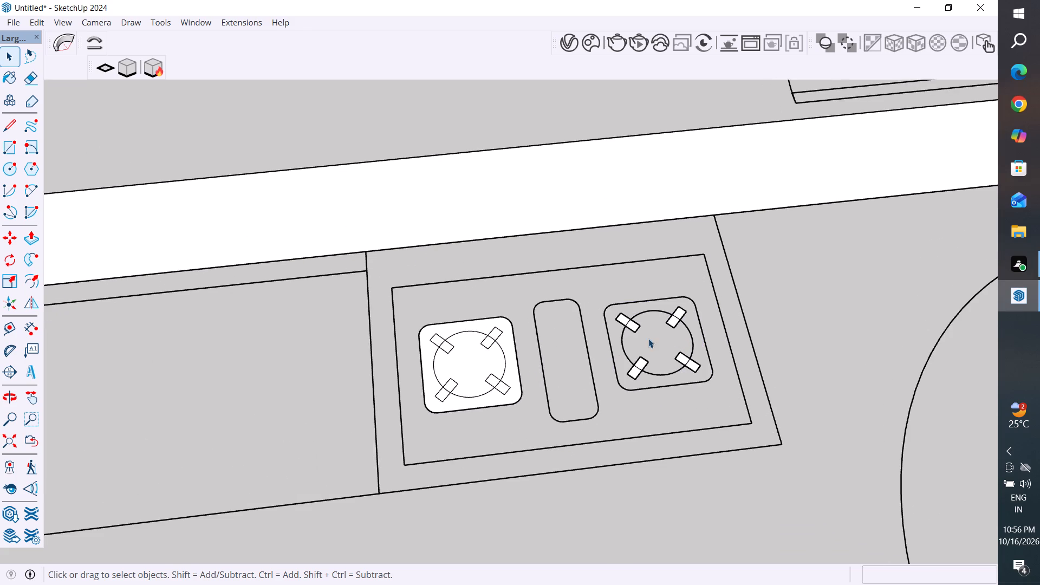
# Delete both half faces of the two room-side pan supports on the burner nearest the kitchen door.
pyautogui.scroll(5, 669, 337)
pyautogui.click(697, 367)
pyautogui.press('Delete')
pyautogui.click(684, 362)
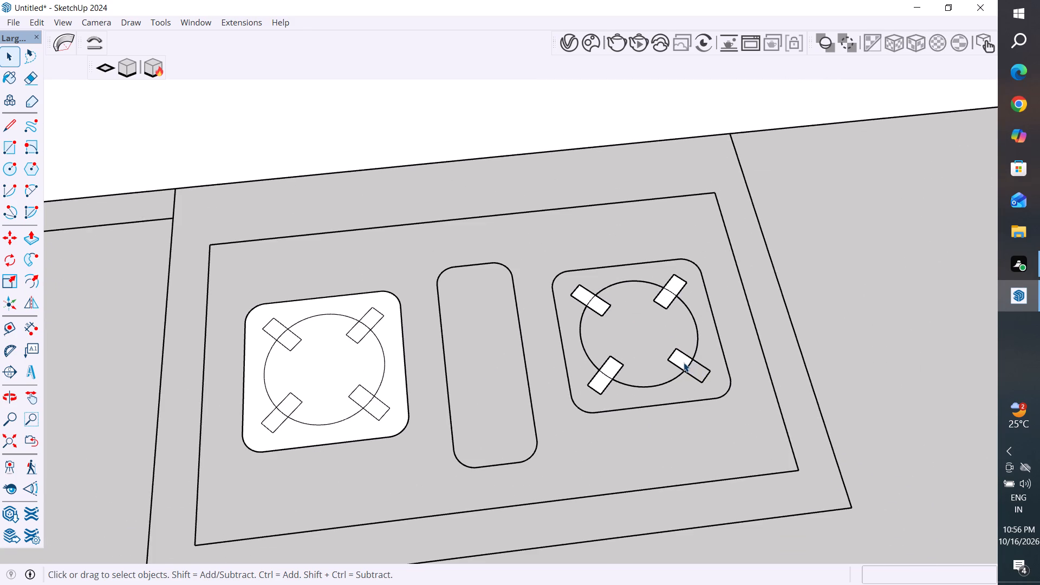
pyautogui.press('Delete')
pyautogui.click(616, 365)
pyautogui.press('Delete')
pyautogui.click(600, 384)
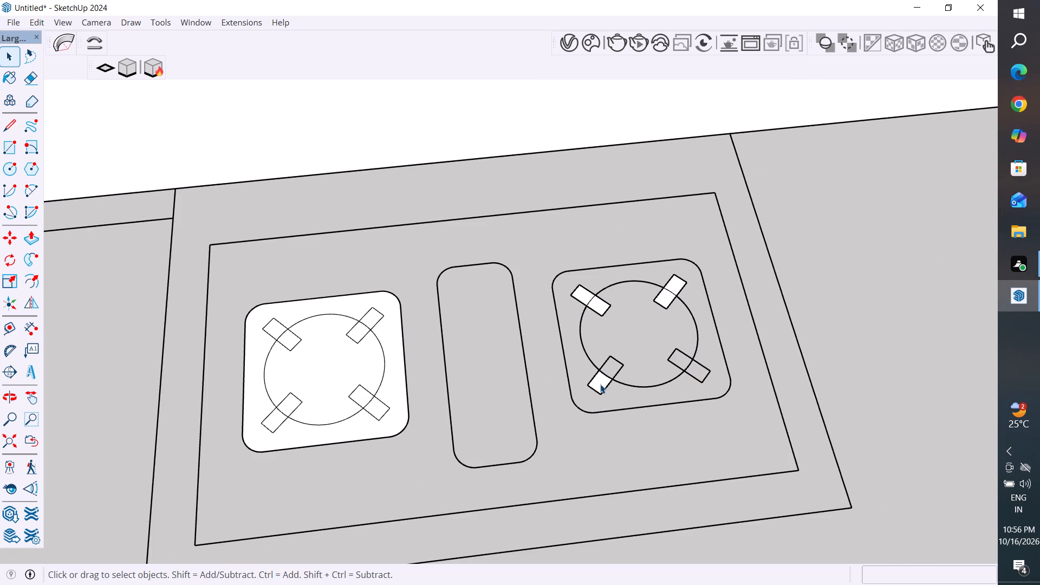
pyautogui.press('Delete')
# Delete both half faces of the two wall-side pan supports on the burner nearest the kitchen door.
pyautogui.scroll(5, 598, 307)
pyautogui.click(599, 305)
pyautogui.press('Delete')
pyautogui.click(578, 289)
pyautogui.press('Delete')
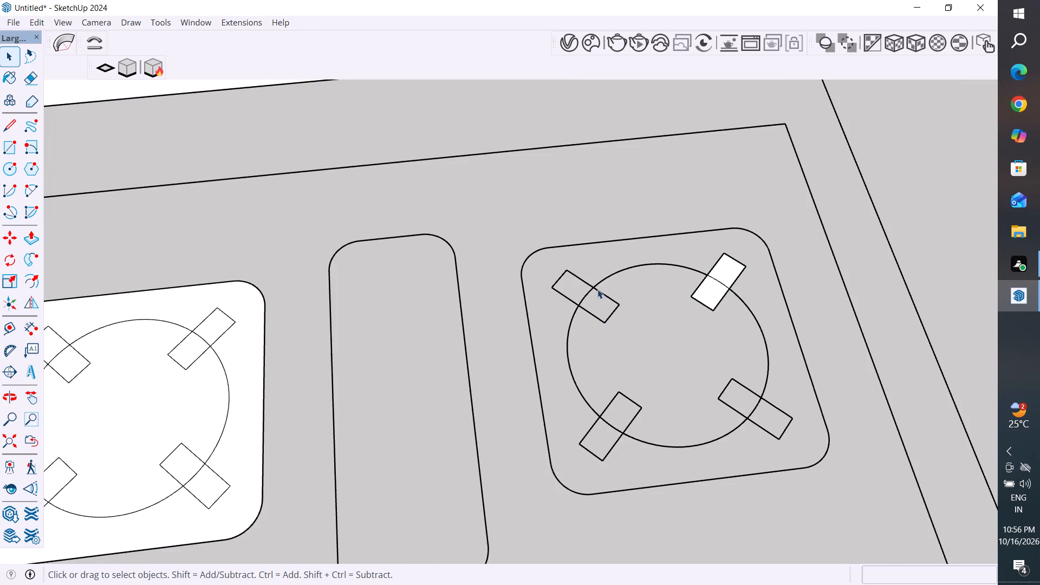
pyautogui.click(708, 292)
pyautogui.press('Delete')
pyautogui.click(732, 266)
pyautogui.press('Delete')
pyautogui.scroll(-6, 745, 357)
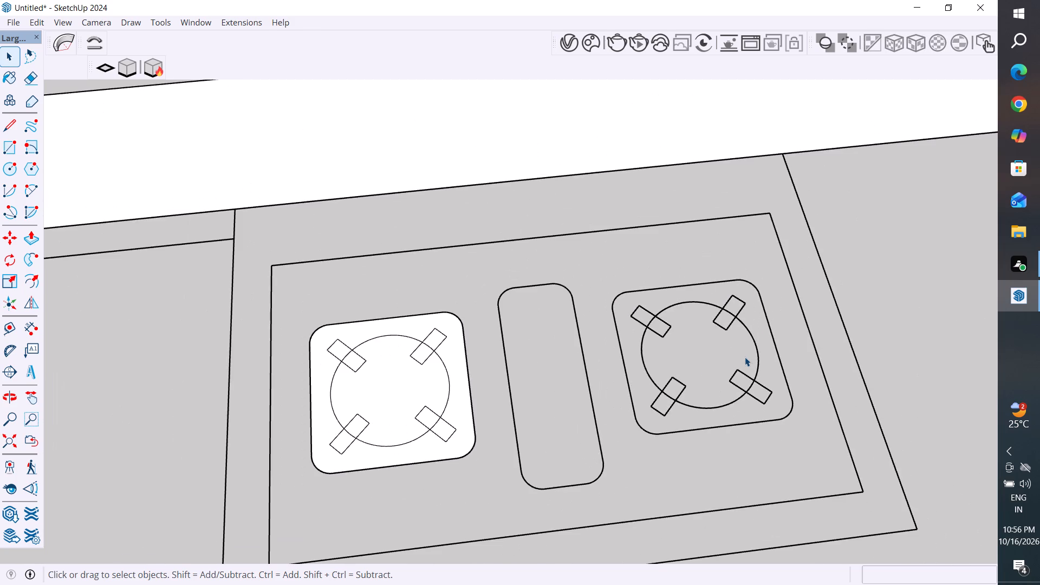
# Delete the circular face and the rounded square face of the hob's other burner.
pyautogui.click(419, 391)
pyautogui.press('Delete')
pyautogui.click(432, 452)
pyautogui.press('Delete')
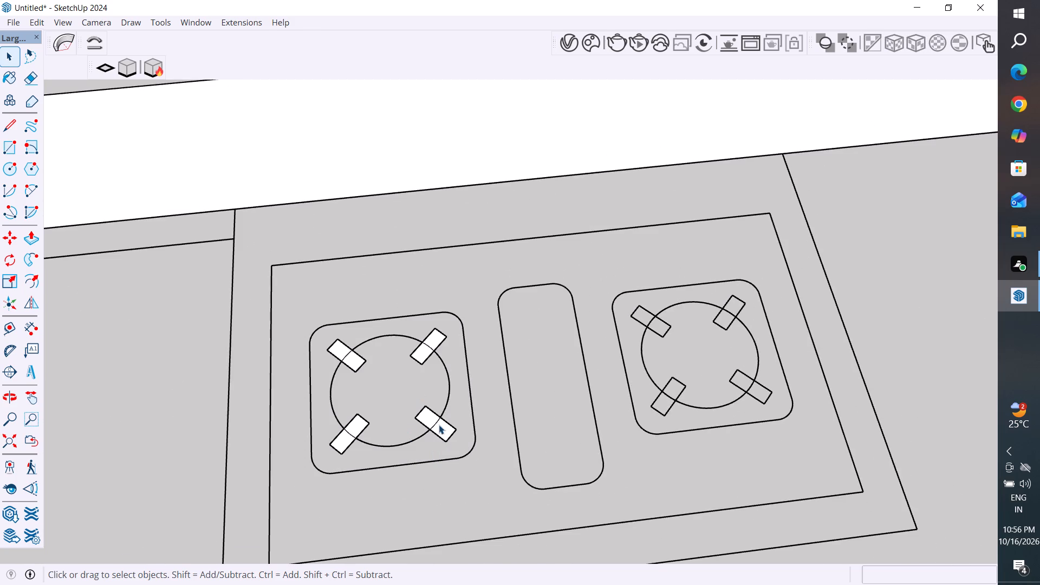
# Delete both half faces of the room-side pan support nearest the middle panel and the inner half face of the other room-side support.
pyautogui.click(447, 432)
pyautogui.press('Delete')
pyautogui.click(431, 419)
pyautogui.press('Delete')
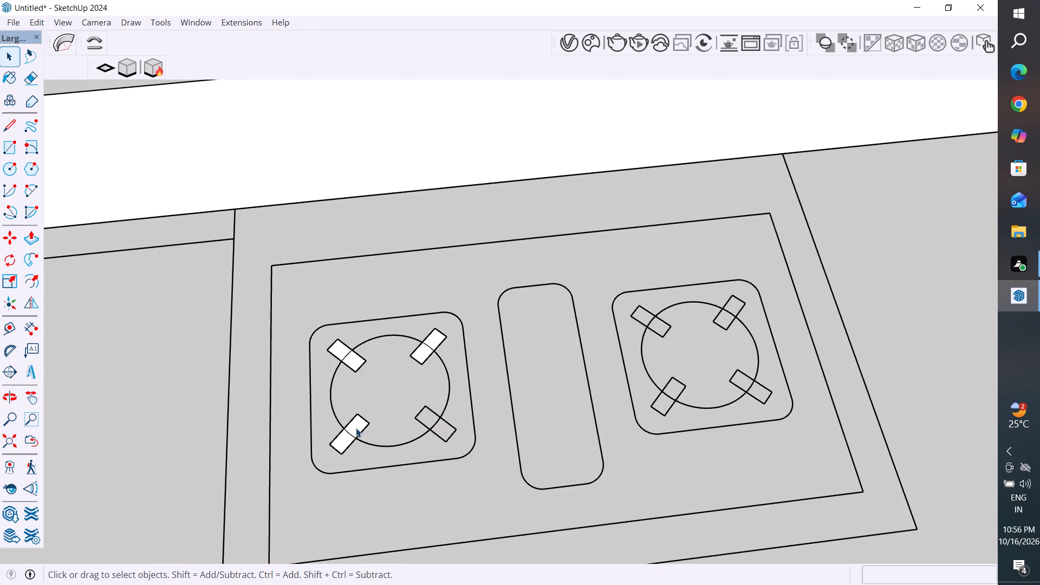
pyautogui.click(356, 428)
pyautogui.press('Delete')
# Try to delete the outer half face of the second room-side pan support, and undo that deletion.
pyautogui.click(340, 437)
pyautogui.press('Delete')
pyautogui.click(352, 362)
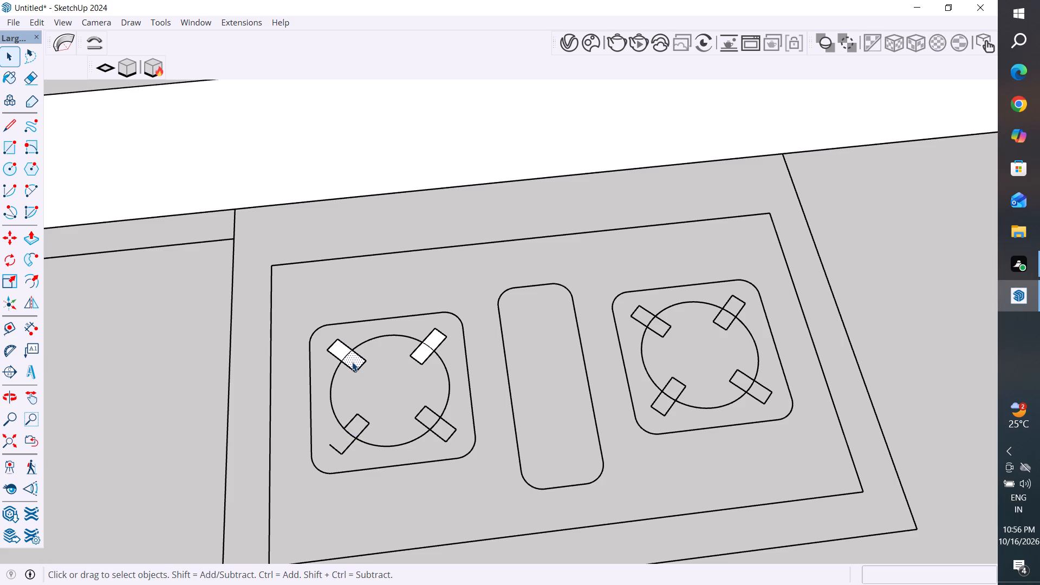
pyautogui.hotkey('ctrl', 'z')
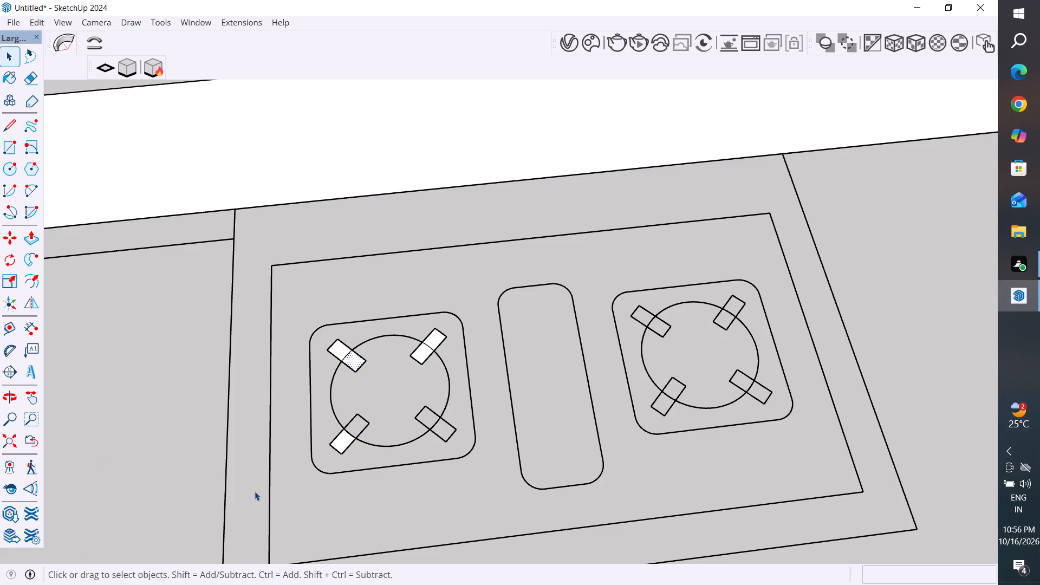
# Delete only the outer half face of the second room-side pan support, keeping its edges.
pyautogui.scroll(4, 292, 461)
pyautogui.scroll(3, 364, 439)
pyautogui.click(365, 428)
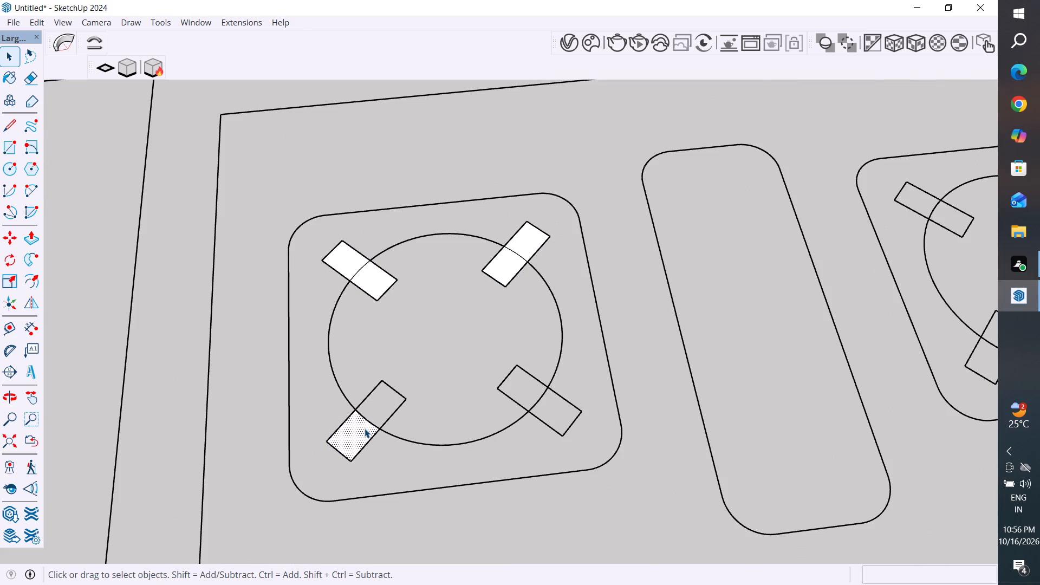
pyautogui.press('Delete')
# Delete both half faces of the two wall-side pan supports on the same burner.
pyautogui.click(378, 283)
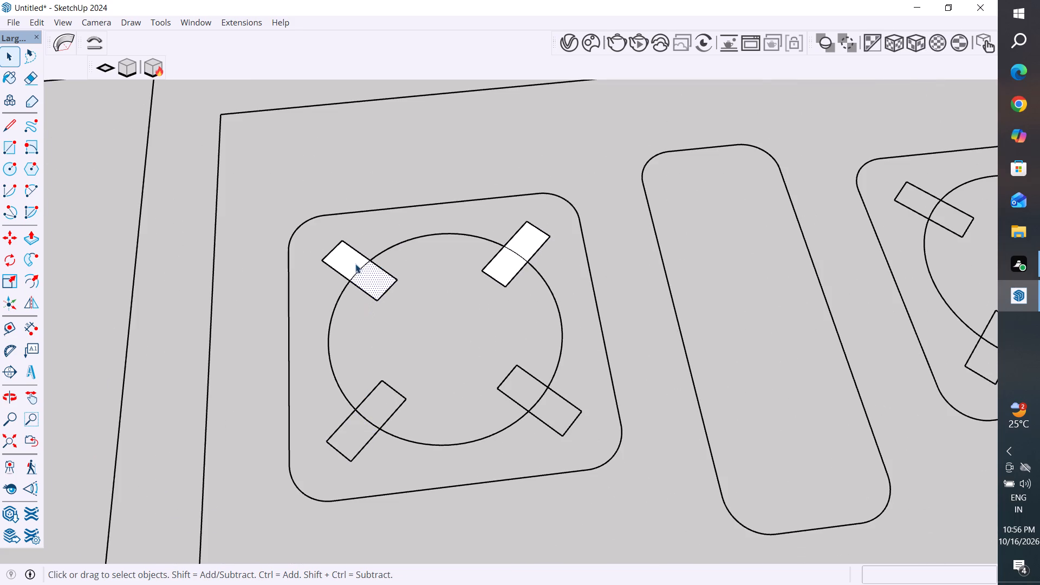
pyautogui.click(351, 260)
pyautogui.press('Delete')
pyautogui.press('Delete')
pyautogui.click(376, 276)
pyautogui.press('Delete')
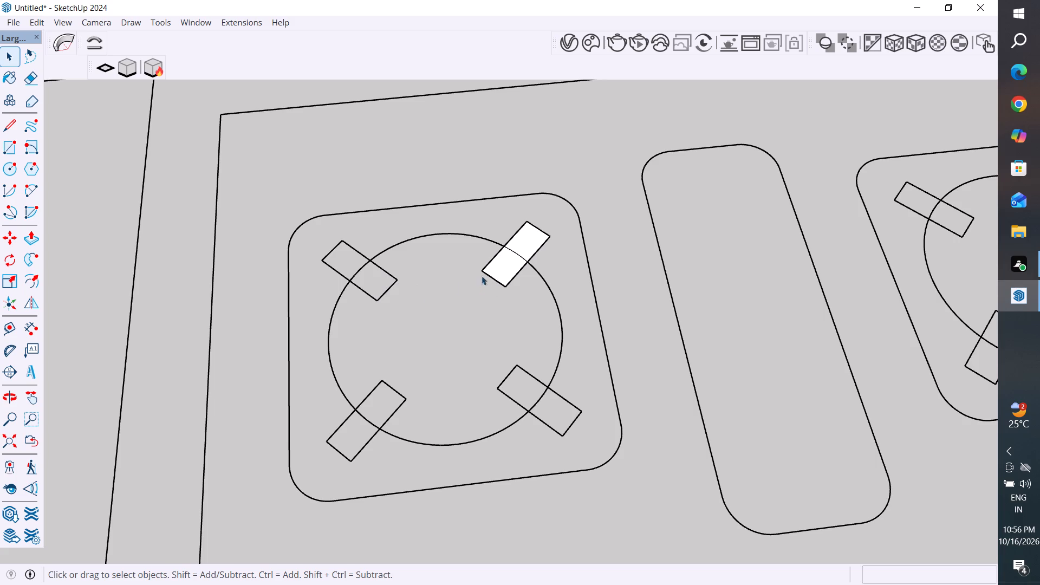
pyautogui.click(498, 270)
pyautogui.press('Delete')
pyautogui.click(532, 240)
pyautogui.press('Delete')
# Delete the staircase landing face between the two flights' ends and the outer side wall.
pyautogui.scroll(-8, 511, 378)
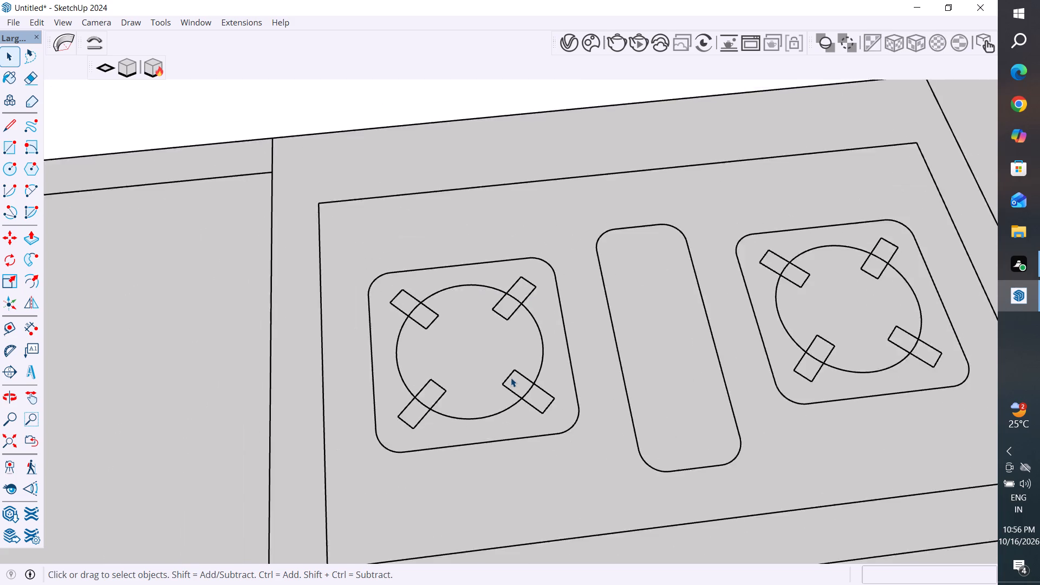
pyautogui.scroll(-15, 511, 378)
pyautogui.scroll(-6, 565, 380)
pyautogui.moveTo(626, 396); pyautogui.dragTo(591, 452, button='middle')
pyautogui.scroll(-11, 586, 428)
pyautogui.scroll(-6, 540, 286)
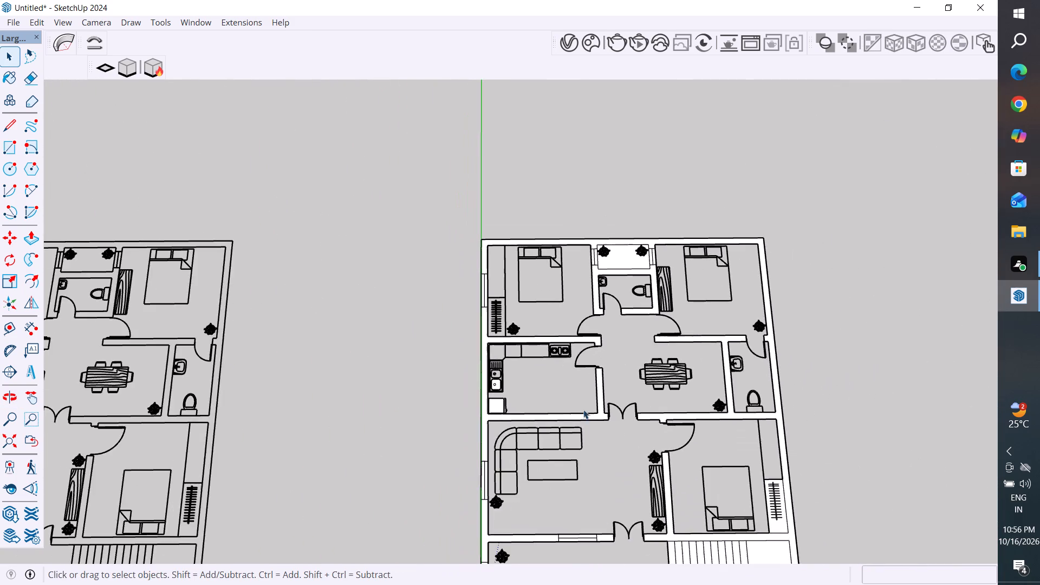
pyautogui.scroll(-5, 552, 307)
pyautogui.scroll(10, 670, 502)
pyautogui.click(709, 480)
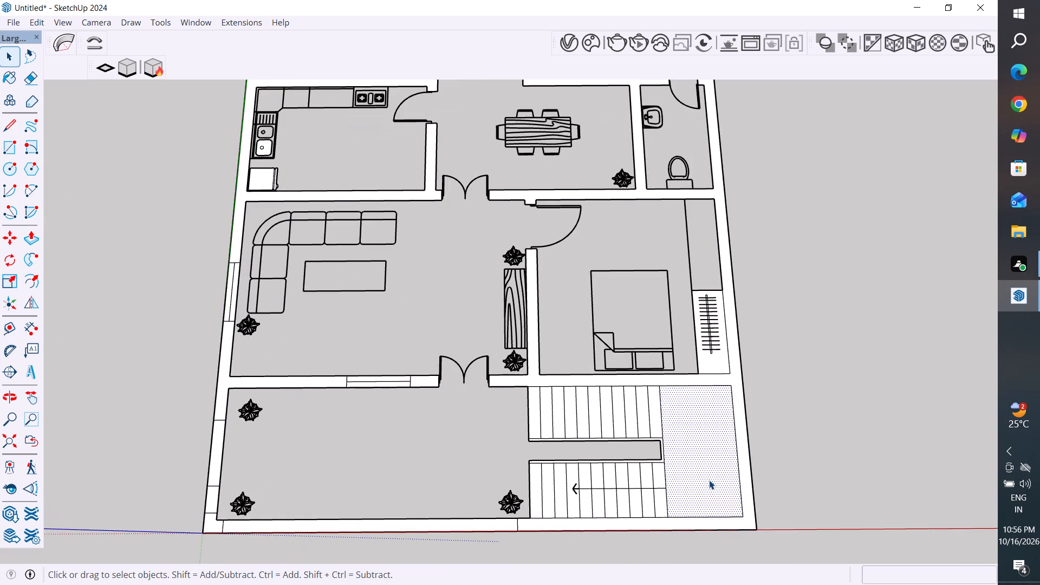
pyautogui.press('Delete')
# Delete the five tread faces nearest the landing in the stair flight beside the bedroom wall.
pyautogui.scroll(6, 648, 414)
pyautogui.click(656, 411)
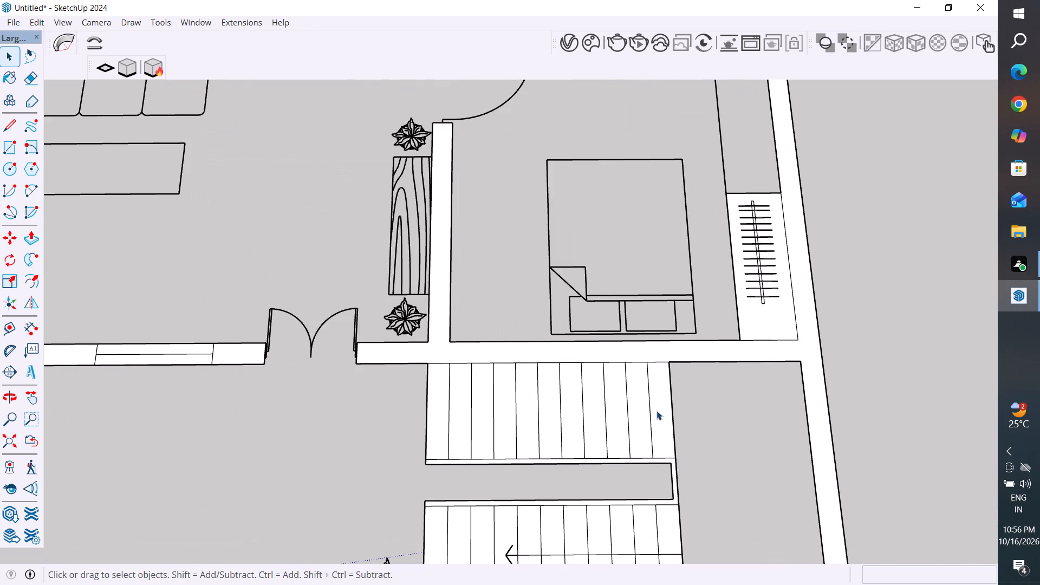
pyautogui.press('Delete')
pyautogui.click(638, 412)
pyautogui.press('Delete')
pyautogui.click(609, 407)
pyautogui.press('Delete')
pyautogui.click(590, 414)
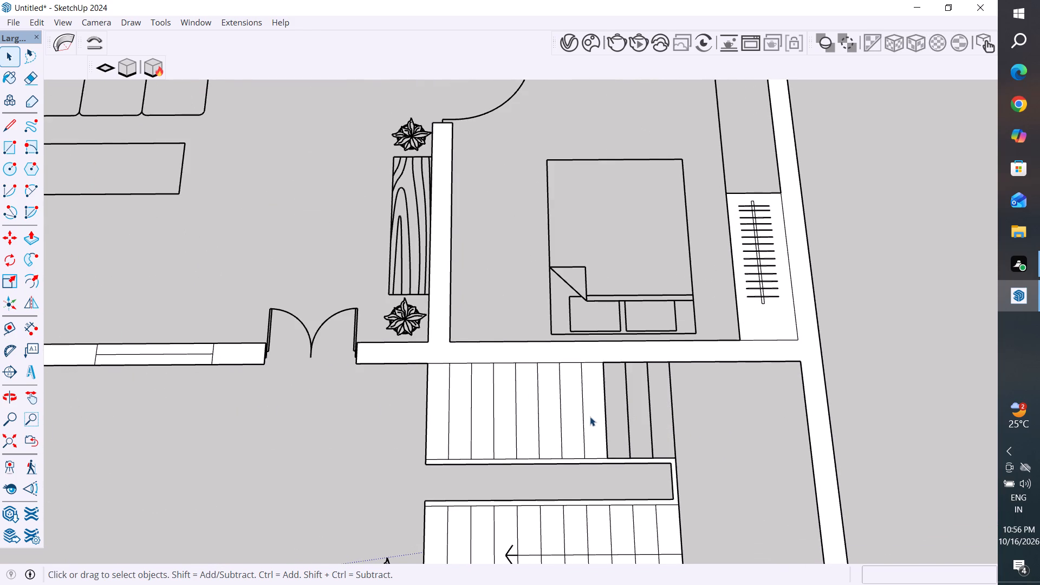
pyautogui.press('Delete')
pyautogui.click(571, 417)
pyautogui.press('Delete')
# Delete the remaining six tread faces of the stair flight beside the bedroom wall.
pyautogui.click(547, 417)
pyautogui.press('Delete')
pyautogui.click(523, 414)
pyautogui.press('Delete')
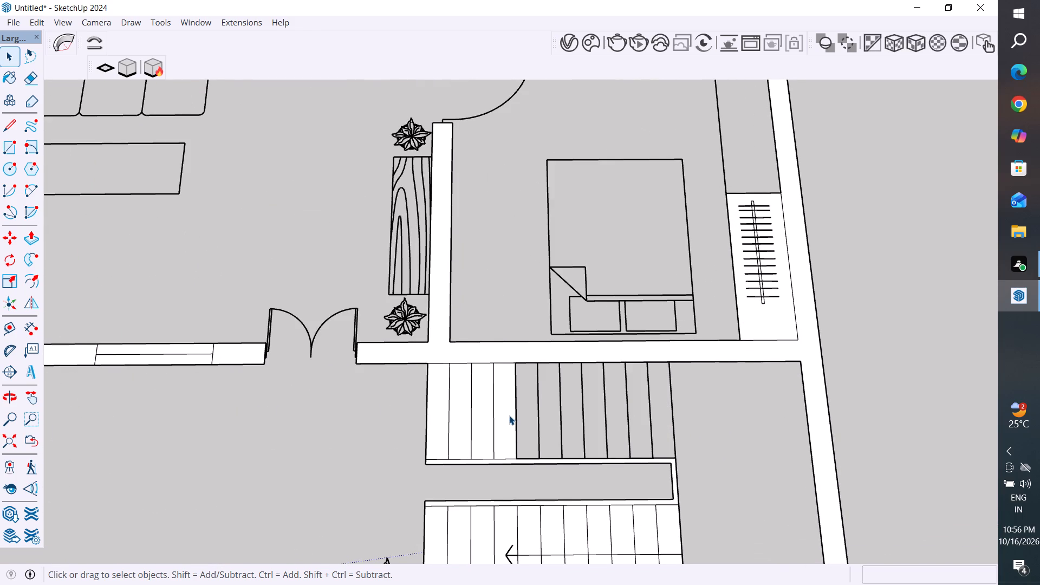
pyautogui.click(509, 415)
pyautogui.press('Delete')
pyautogui.click(478, 422)
pyautogui.press('Delete')
pyautogui.click(455, 423)
pyautogui.press('Delete')
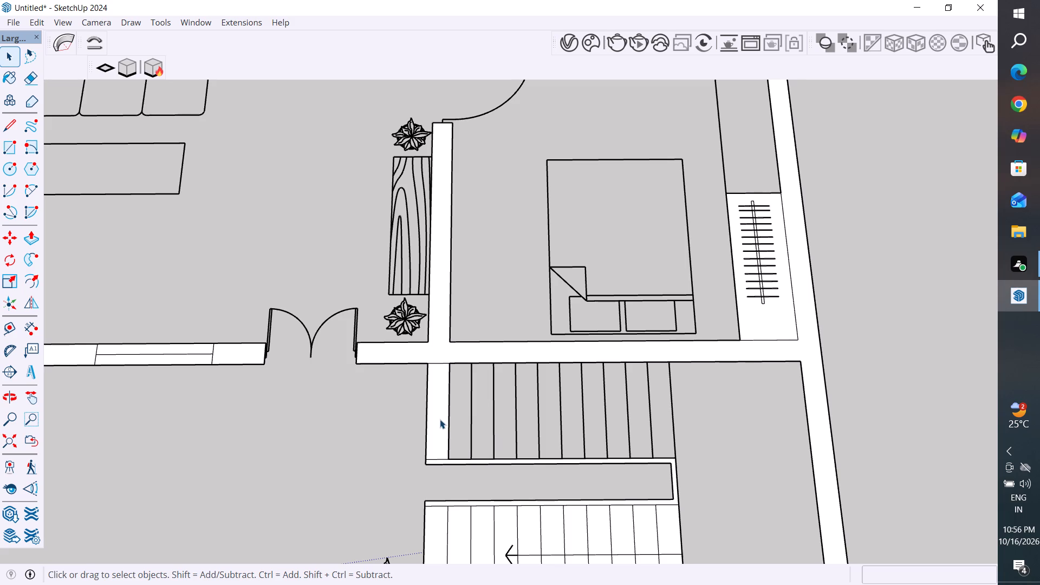
pyautogui.click(440, 419)
pyautogui.press('Delete')
# Delete the thin U-shaped border face around the gap between the two stair flights.
pyautogui.scroll(7, 628, 456)
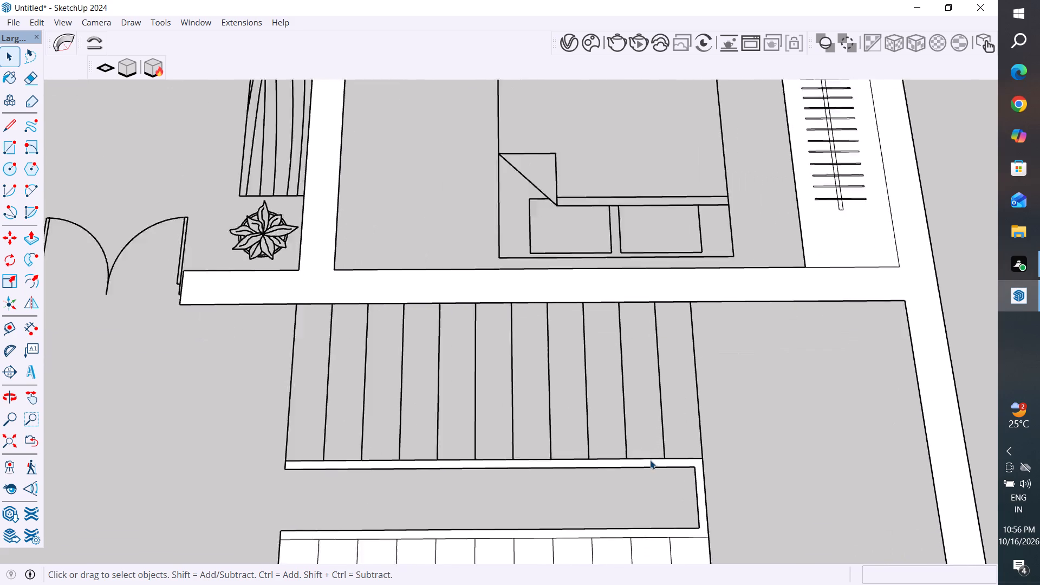
pyautogui.scroll(1, 650, 460)
pyautogui.click(656, 462)
pyautogui.press('Delete')
# In the front stair flight, delete the seven half-tread faces between the arrow line and the front outer wall.
pyautogui.scroll(-18, 656, 462)
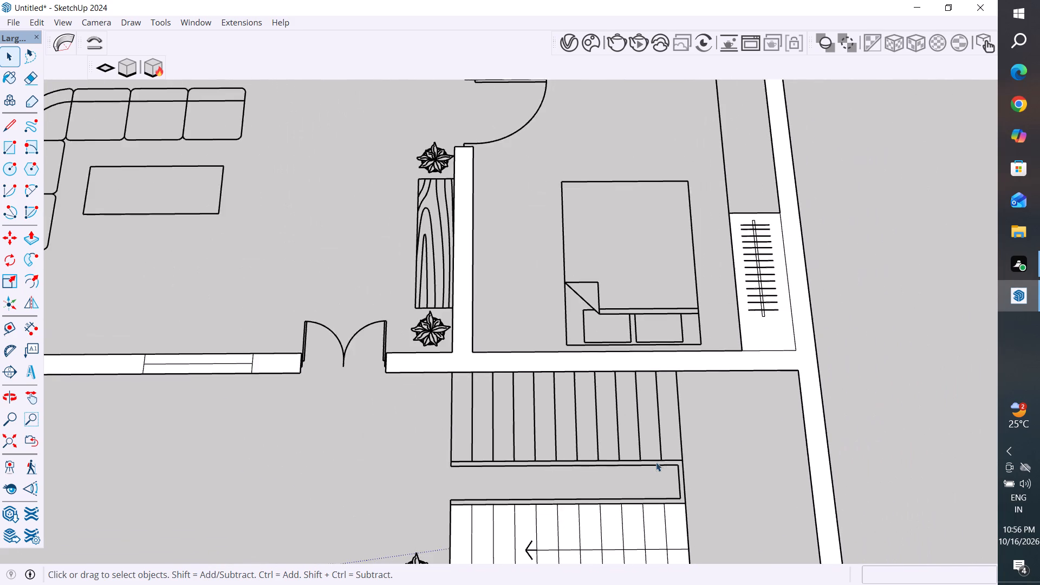
pyautogui.scroll(-6, 671, 395)
pyautogui.scroll(10, 661, 519)
pyautogui.click(686, 465)
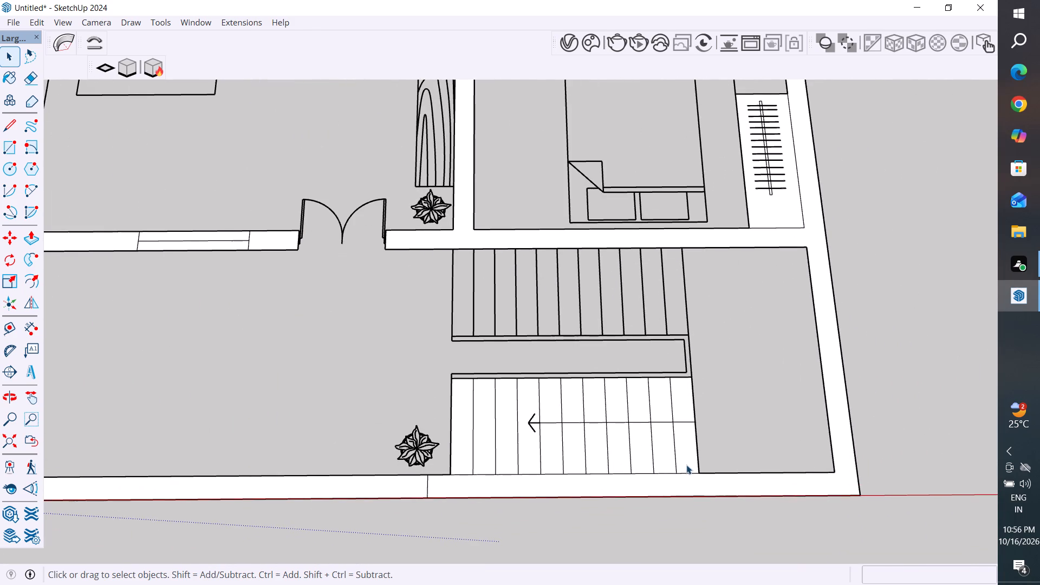
pyautogui.press('Delete')
pyautogui.click(663, 456)
pyautogui.press('Delete')
pyautogui.click(646, 444)
pyautogui.press('Delete')
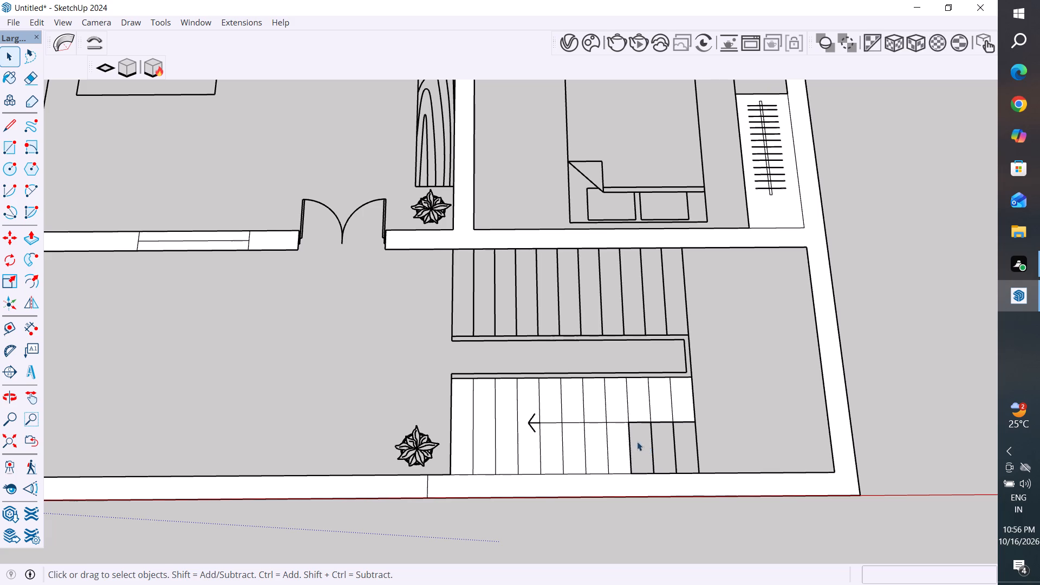
pyautogui.click(617, 441)
pyautogui.press('Delete')
pyautogui.click(596, 441)
pyautogui.press('Delete')
pyautogui.click(572, 443)
pyautogui.press('Delete')
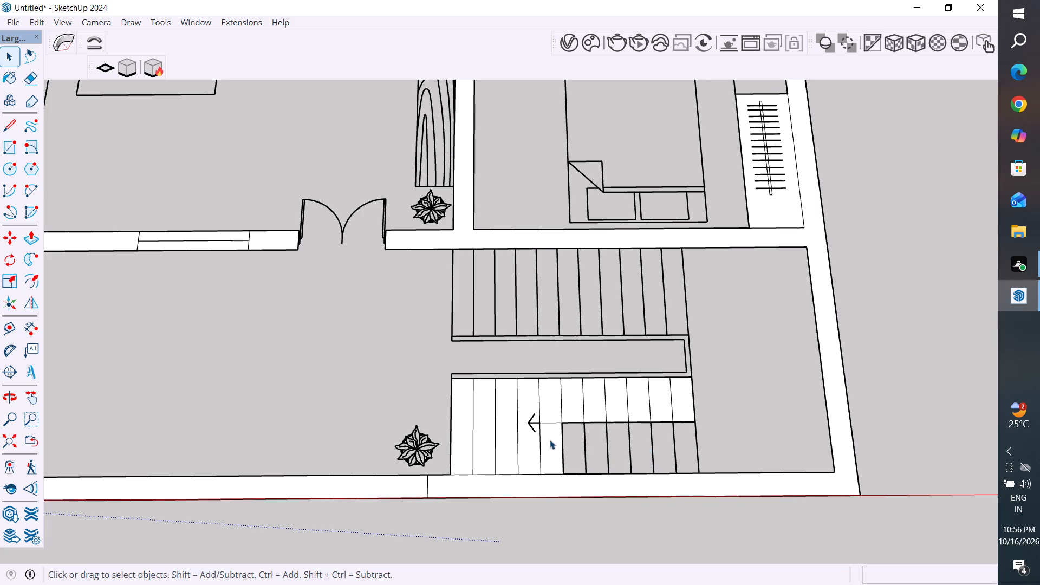
pyautogui.click(550, 440)
pyautogui.press('Delete')
# Delete the four full-width tread faces at the arrowhead end of the front stair flight.
pyautogui.click(525, 443)
pyautogui.press('Delete')
pyautogui.click(500, 441)
pyautogui.press('Delete')
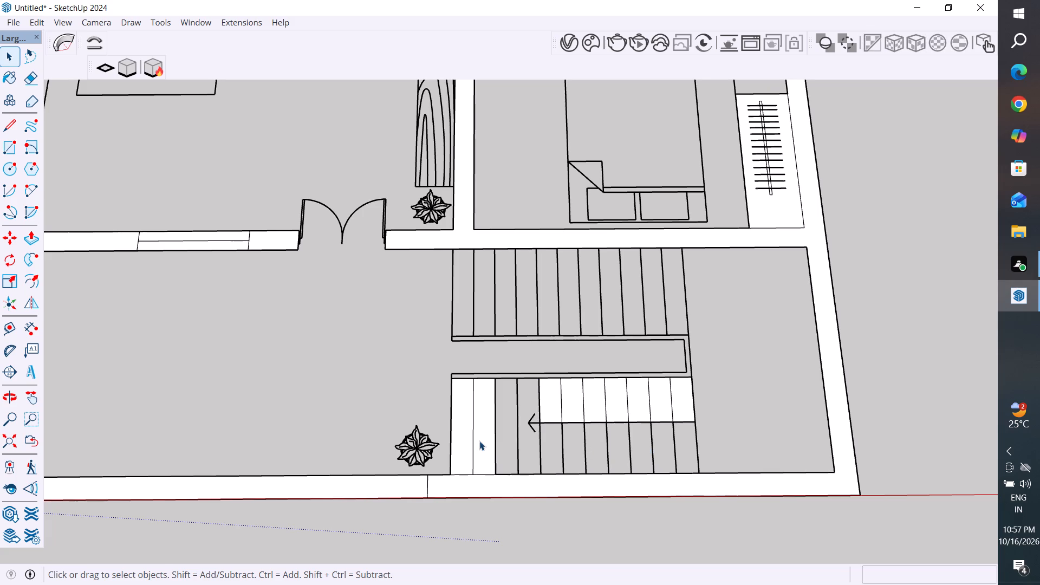
pyautogui.click(479, 438)
pyautogui.press('Delete')
pyautogui.click(463, 427)
pyautogui.press('Delete')
# Delete the seven half-tread faces between the arrow line and the stairwell gap in the front flight.
pyautogui.click(550, 403)
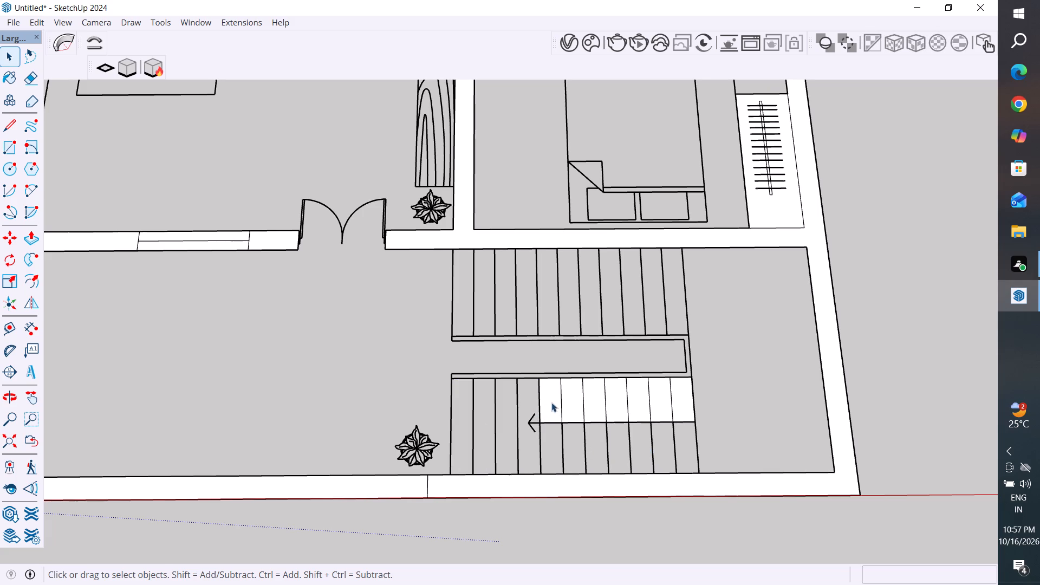
pyautogui.press('Delete')
pyautogui.click(572, 405)
pyautogui.press('Delete')
pyautogui.click(594, 406)
pyautogui.press('Delete')
pyautogui.click(621, 405)
pyautogui.press('Delete')
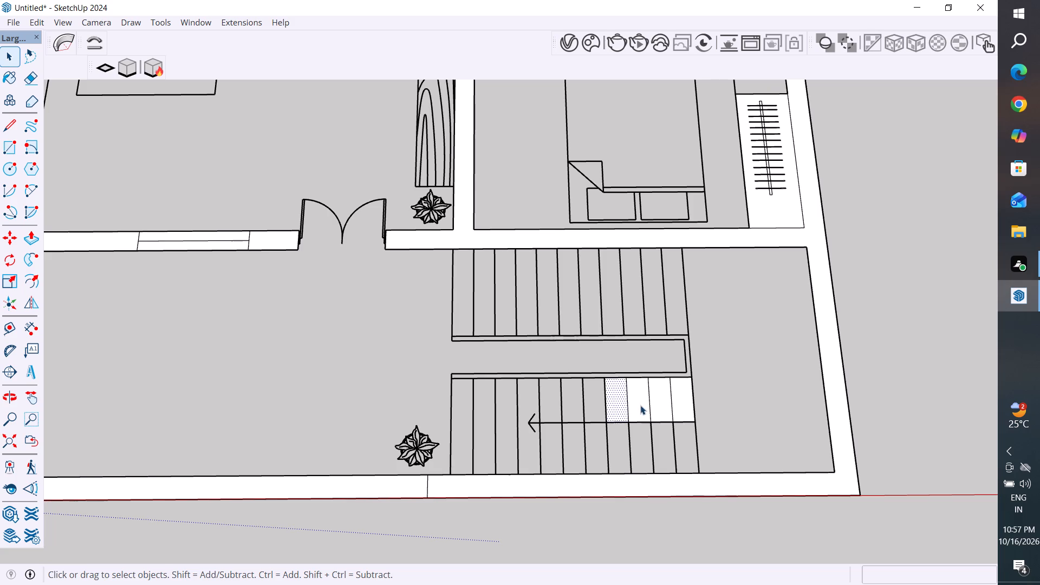
pyautogui.click(640, 405)
pyautogui.press('Delete')
pyautogui.click(655, 405)
pyautogui.press('Delete')
pyautogui.click(675, 406)
pyautogui.press('Delete')
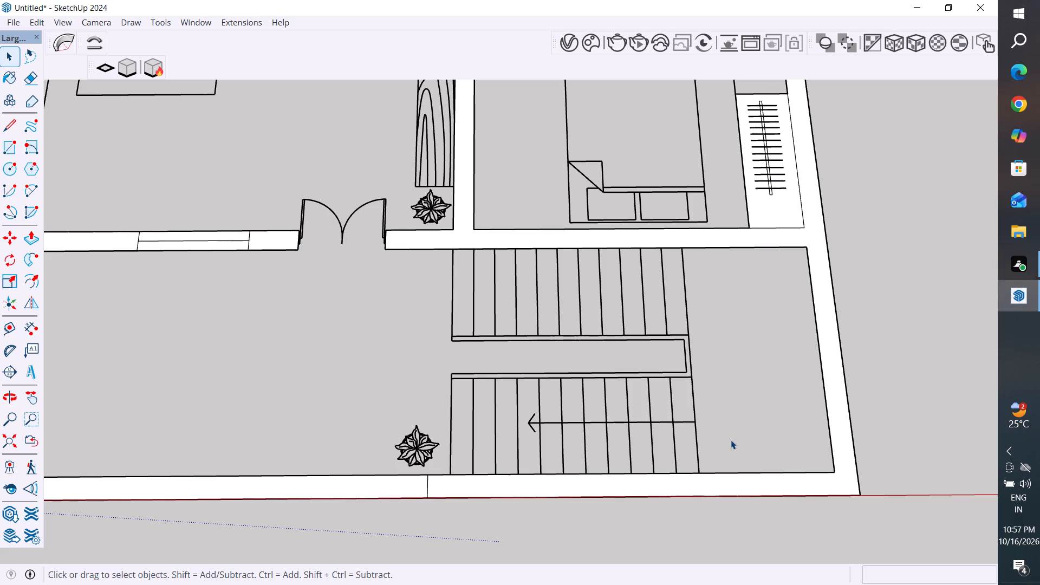
# Draw a 9" line across the side outer wall from the inner front corner beside the stairs.
pyautogui.scroll(-12, 731, 445)
pyautogui.moveTo(756, 444); pyautogui.dragTo(764, 466, button='middle')
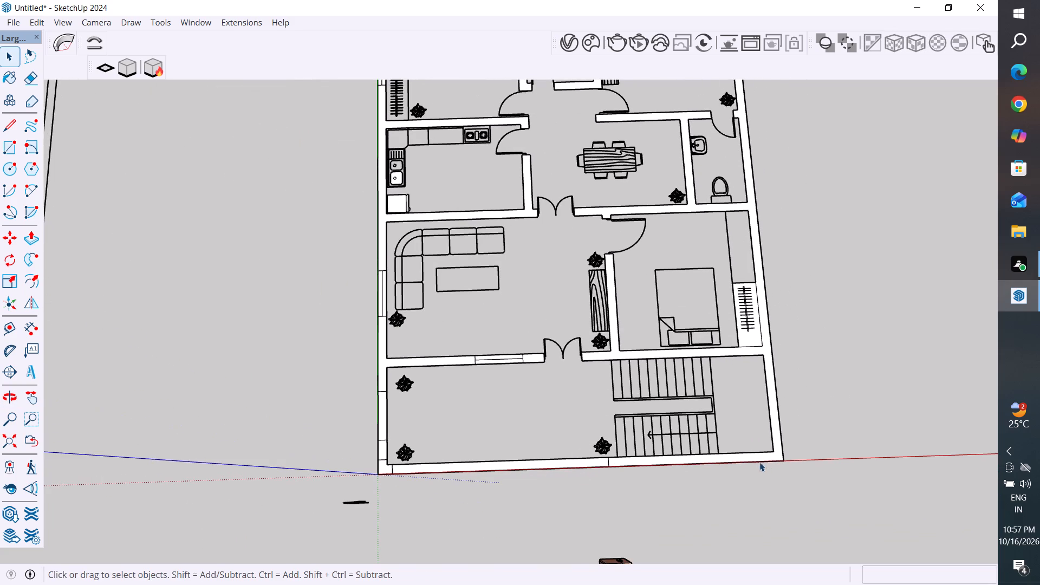
pyautogui.scroll(5, 784, 446)
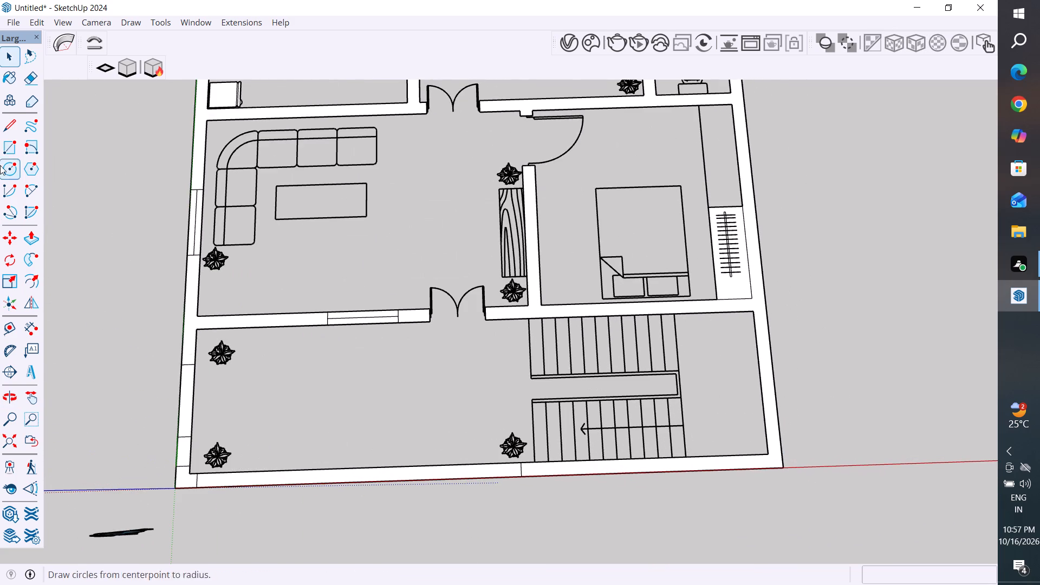
pyautogui.click(12, 132)
pyautogui.scroll(5, 799, 479)
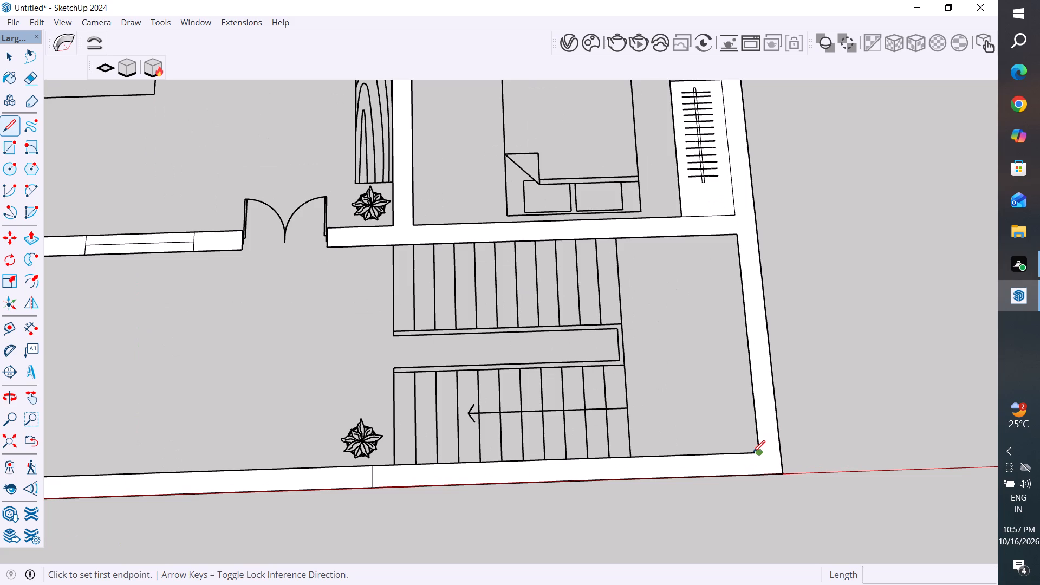
pyautogui.click(760, 454)
pyautogui.click(781, 450)
pyautogui.press('Escape')
pyautogui.scroll(-5, 856, 448)
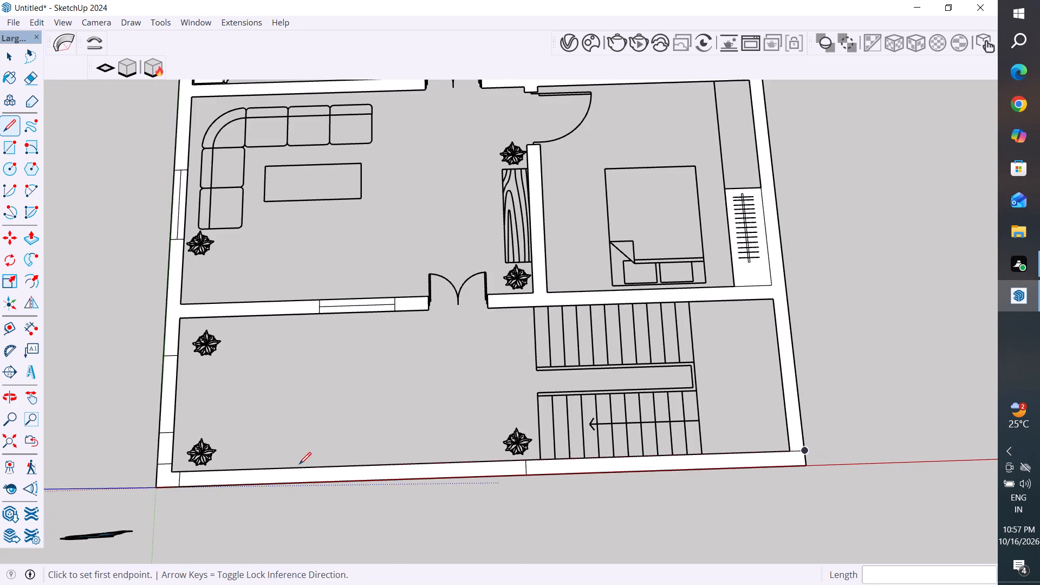
pyautogui.press('Escape')
pyautogui.press('Escape')
pyautogui.press('Escape')
pyautogui.click(7, 60)
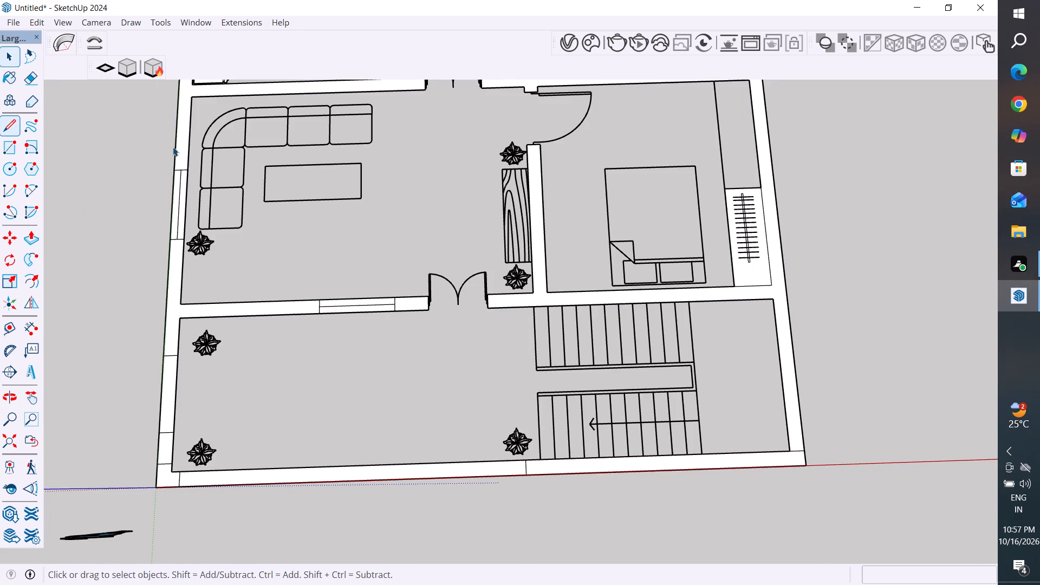
# Draw a line across the side outer wall from the inner rear corner of the bedroom farthest from the green axis.
pyautogui.scroll(-12, 474, 420)
pyautogui.scroll(12, 446, 181)
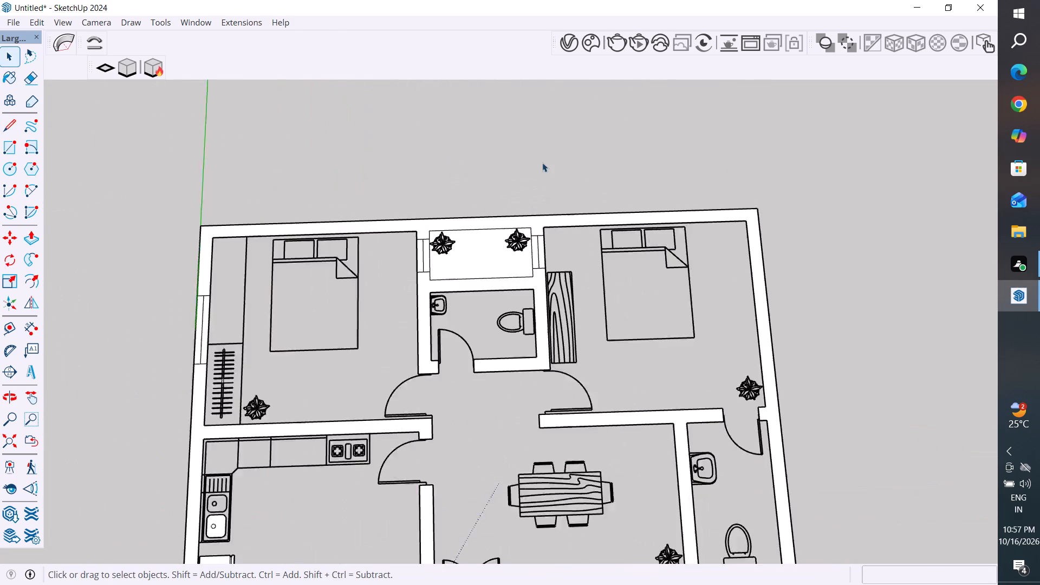
pyautogui.scroll(1, 542, 162)
pyautogui.click(5, 129)
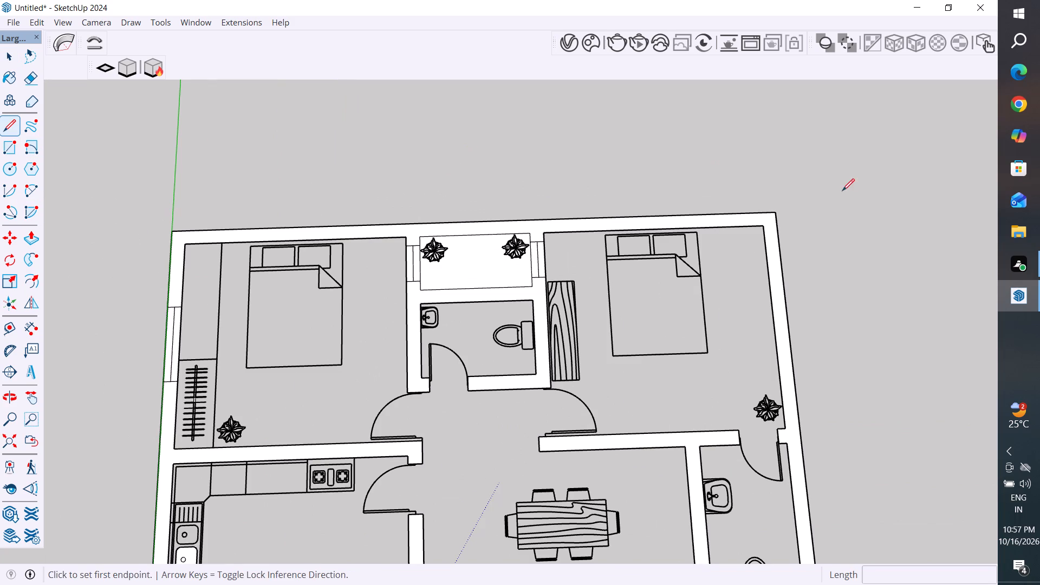
pyautogui.scroll(9, 773, 222)
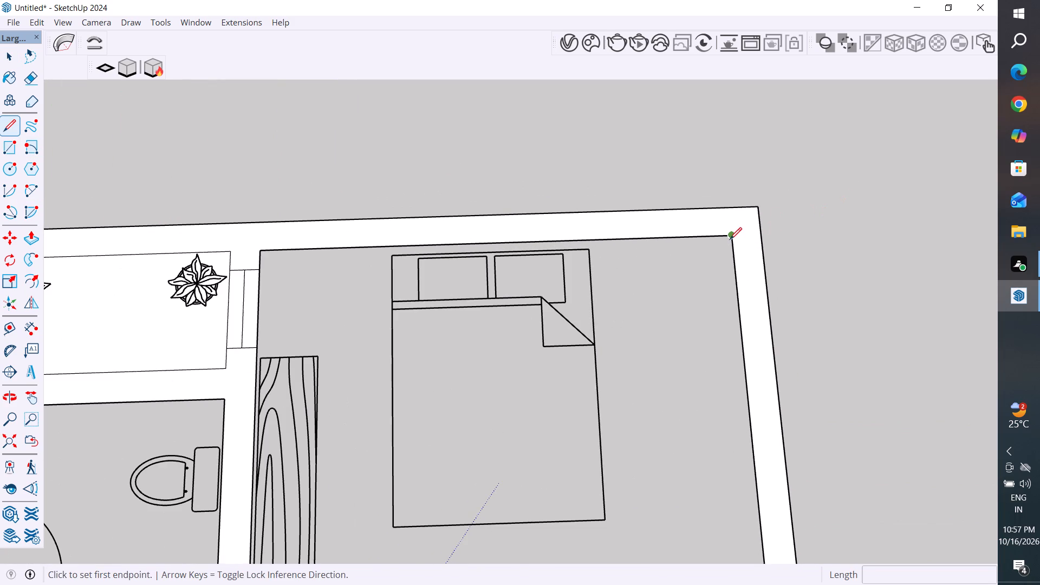
pyautogui.click(730, 239)
pyautogui.click(763, 233)
pyautogui.press('space')
# Draw a line across the outer wall along the green axis from the inner rear corner of the wardrobe bedroom.
pyautogui.scroll(-8, 886, 328)
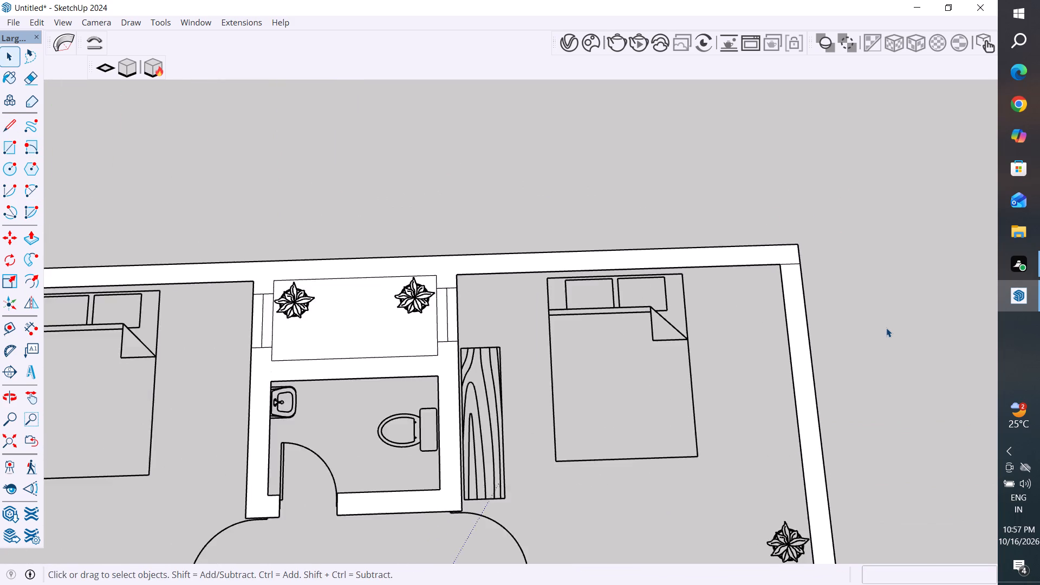
pyautogui.scroll(-4, 886, 328)
pyautogui.scroll(8, 211, 287)
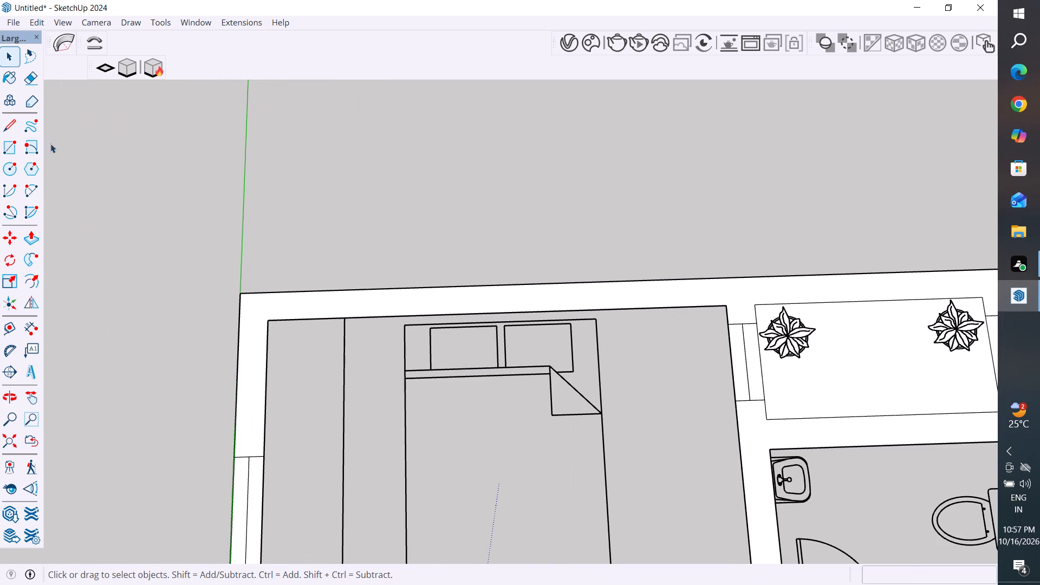
pyautogui.click(9, 131)
pyautogui.click(271, 320)
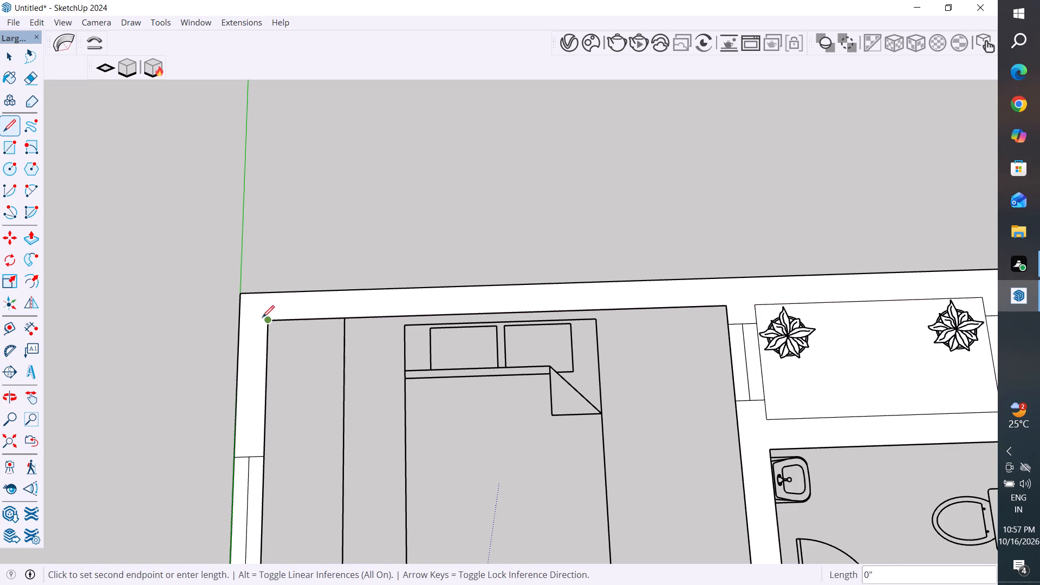
pyautogui.click(239, 324)
pyautogui.press('Escape')
pyautogui.press('Escape')
pyautogui.press('Escape')
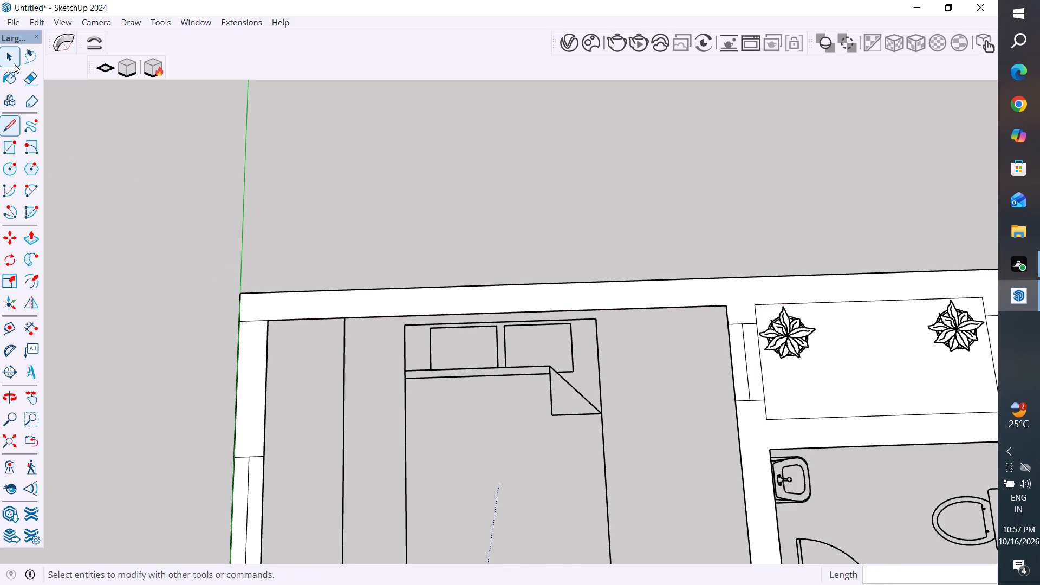
pyautogui.click(12, 60)
pyautogui.click(363, 155)
# Delete the floor face of the small space with two plants between the two rear bedrooms.
pyautogui.scroll(-5, 422, 437)
pyautogui.moveTo(479, 454); pyautogui.dragTo(731, 399, button='middle')
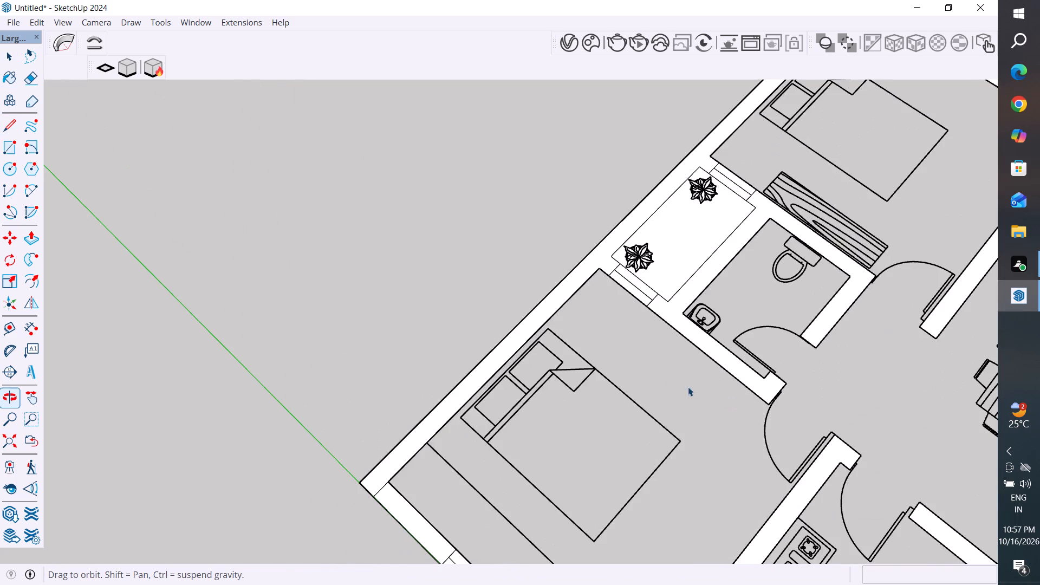
pyautogui.scroll(-11, 564, 515)
pyautogui.scroll(8, 631, 424)
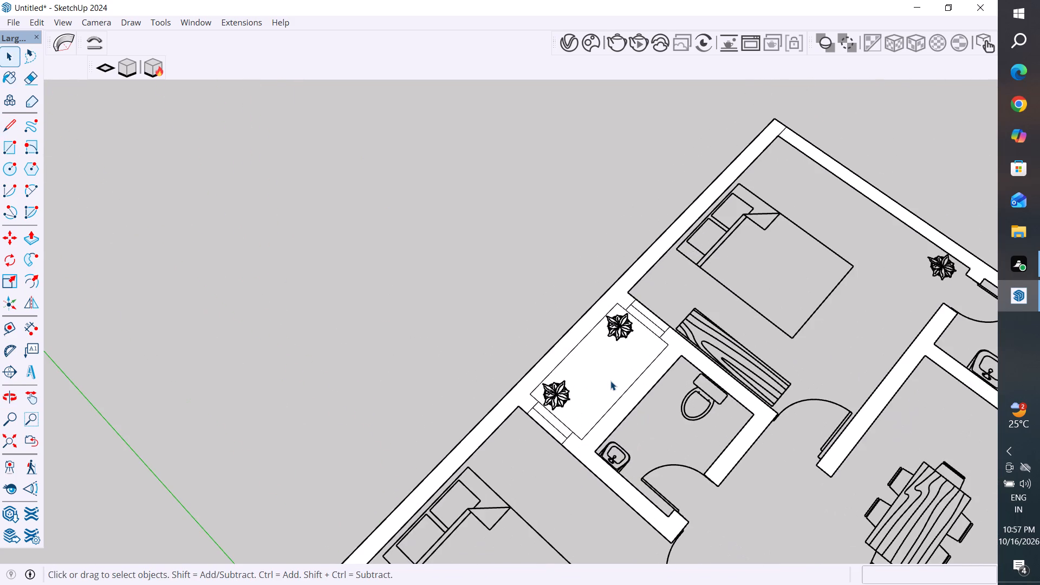
pyautogui.click(608, 380)
pyautogui.press('Delete')
pyautogui.scroll(4, 630, 330)
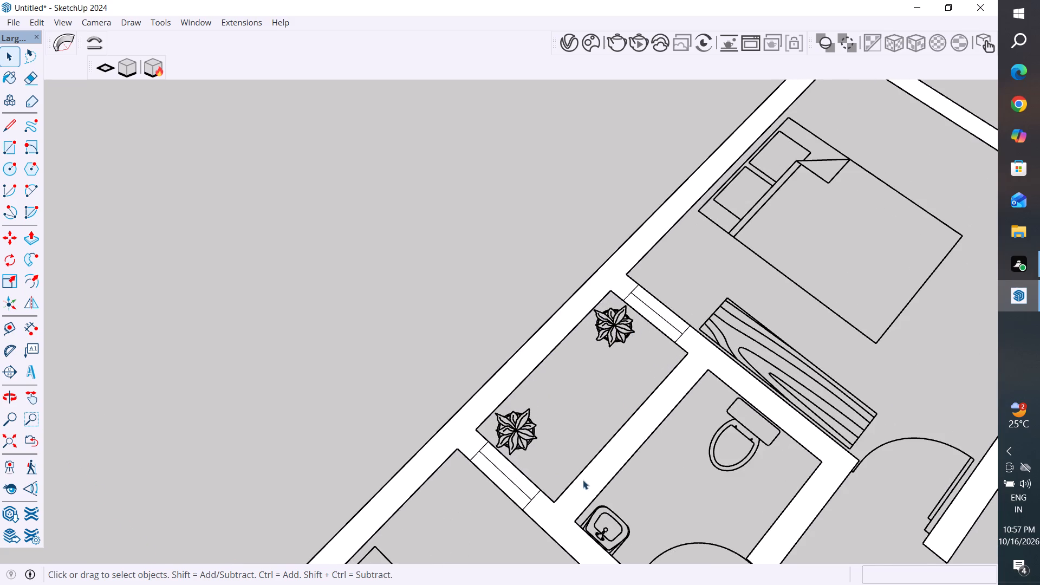
# Push/Pull the rear outer wall face, including its short stubs between the bedrooms, up to 10'.
pyautogui.scroll(-6, 590, 448)
pyautogui.moveTo(777, 417); pyautogui.dragTo(418, 309, button='middle')
pyautogui.scroll(-5, 639, 273)
pyautogui.scroll(-6, 571, 382)
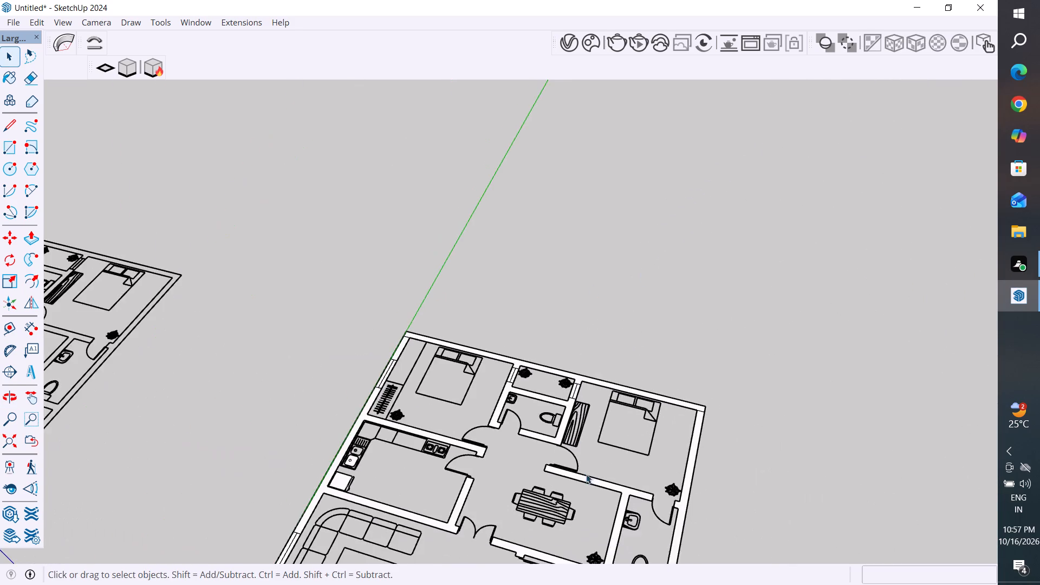
pyautogui.moveTo(591, 477); pyautogui.dragTo(655, 496, button='middle')
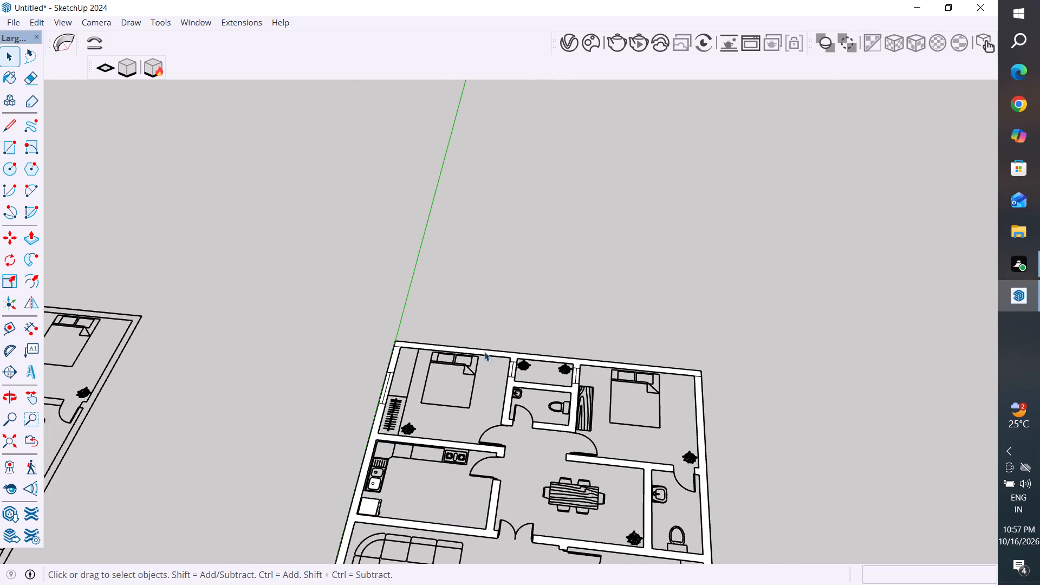
pyautogui.scroll(8, 508, 357)
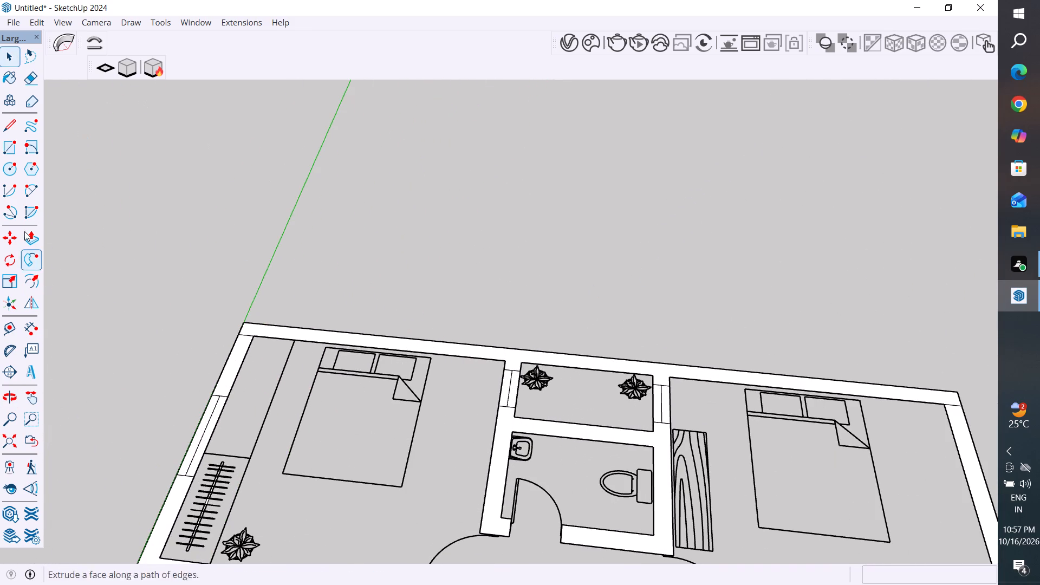
pyautogui.click(29, 239)
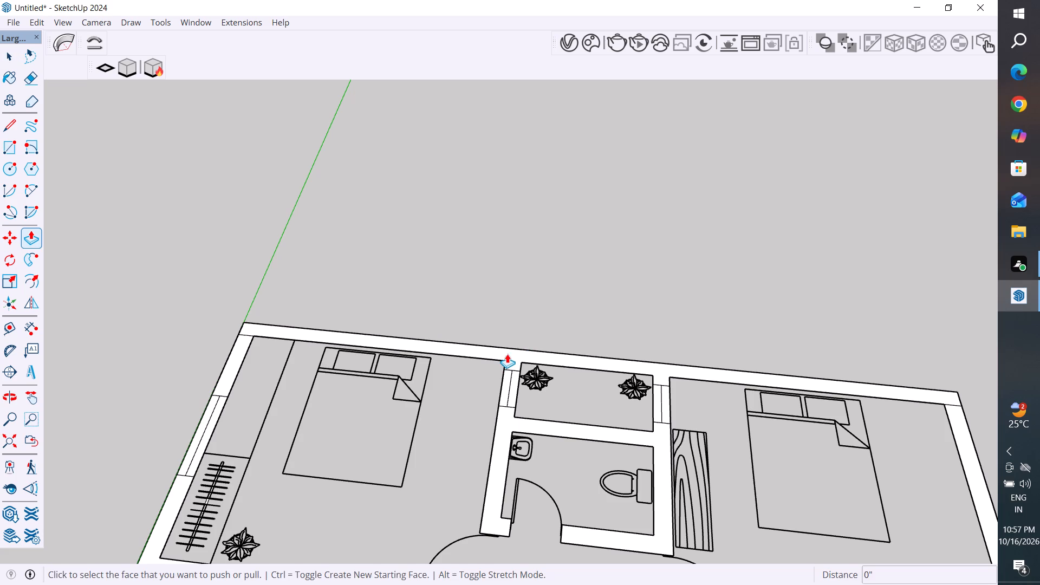
pyautogui.click(510, 355)
pyautogui.moveTo(521, 264); pyautogui.dragTo(519, 164, button='middle')
pyautogui.moveTo(547, 237); pyautogui.dragTo(582, 184, button='middle')
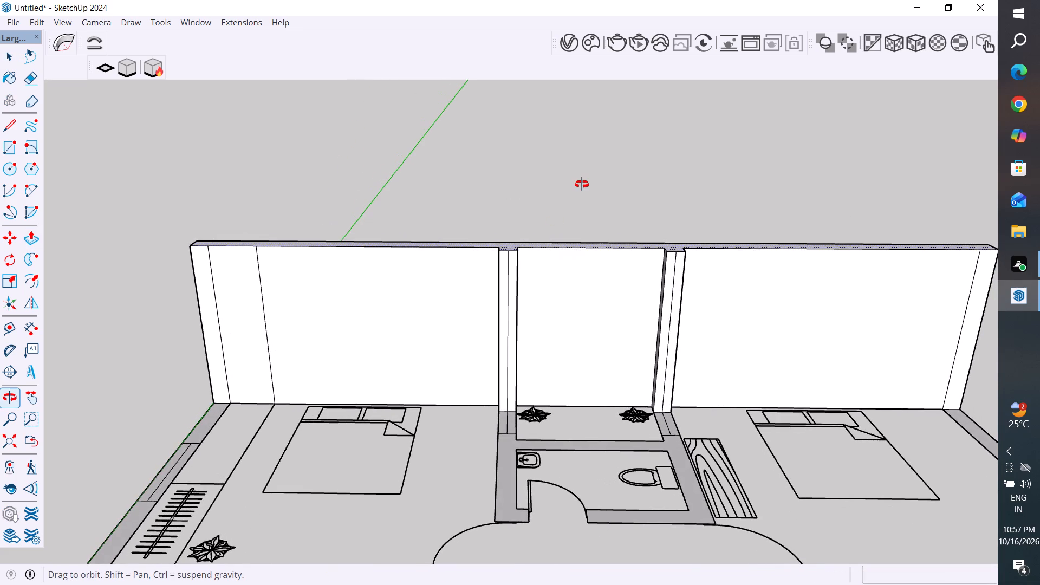
pyautogui.moveTo(582, 184); pyautogui.dragTo(570, 406, button='middle')
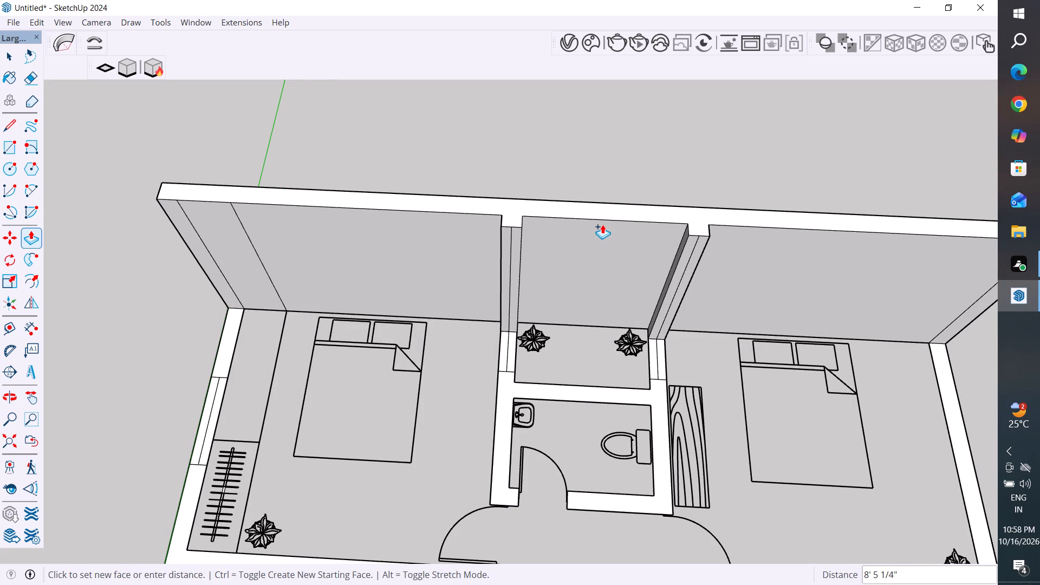
pyautogui.write("10'")
pyautogui.press('Return')
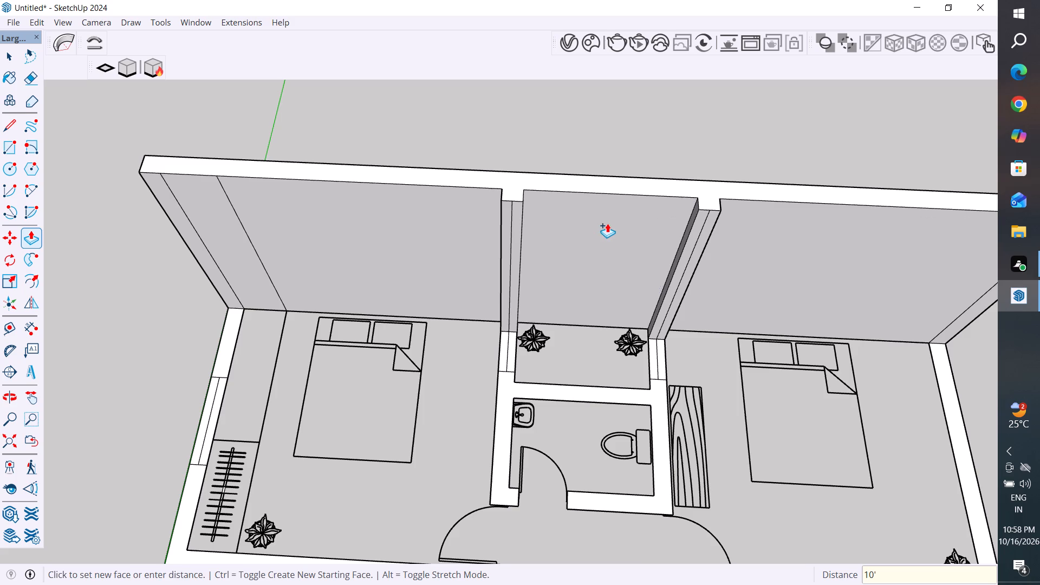
pyautogui.moveTo(17, 54); pyautogui.dragTo(22, 64)
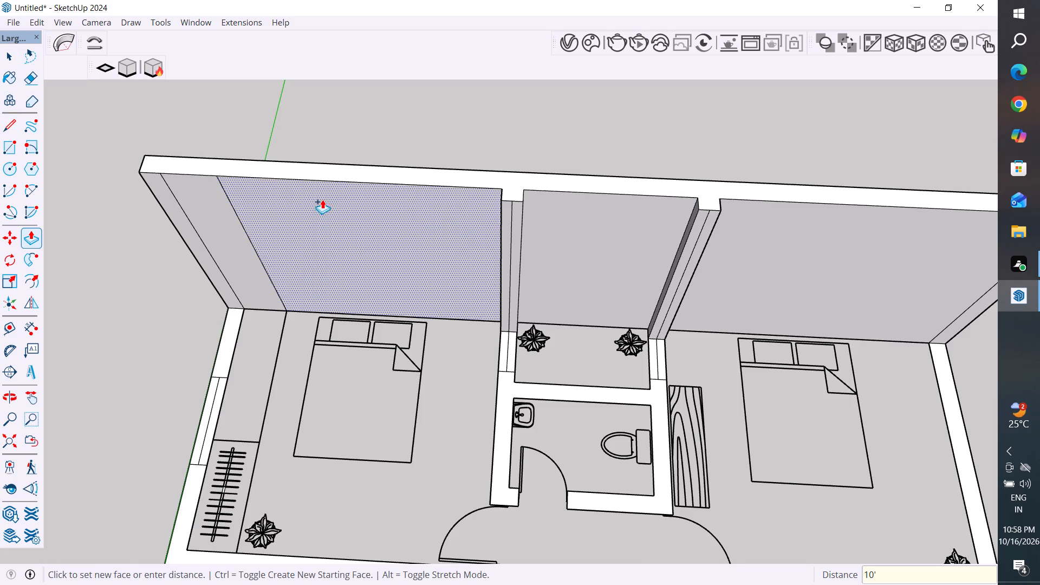
pyautogui.click(12, 57)
# Make the entire raised rear wall a group.
pyautogui.scroll(-5, 472, 248)
pyautogui.moveTo(497, 267); pyautogui.dragTo(640, 169, button='middle')
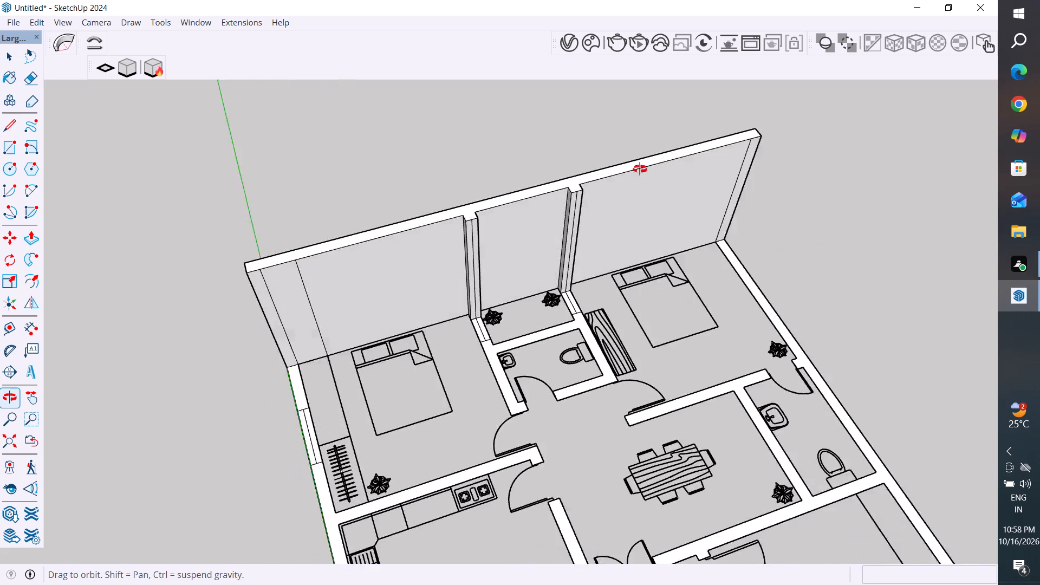
pyautogui.moveTo(640, 169); pyautogui.dragTo(541, 88, button='middle')
pyautogui.moveTo(444, 200); pyautogui.dragTo(484, 138, button='middle')
pyautogui.scroll(-1, 484, 138)
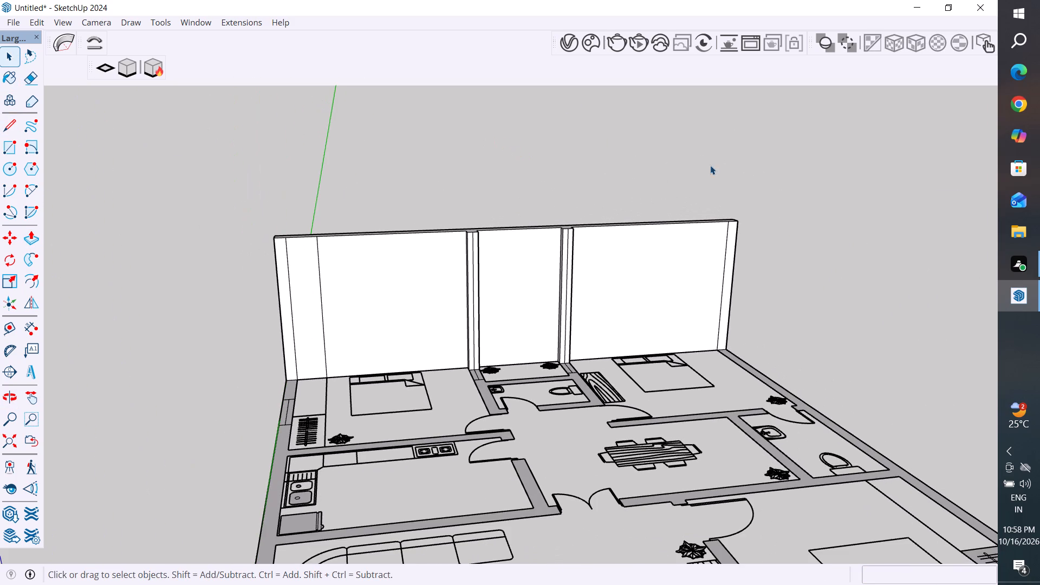
pyautogui.moveTo(737, 289); pyautogui.dragTo(620, 191, button='middle')
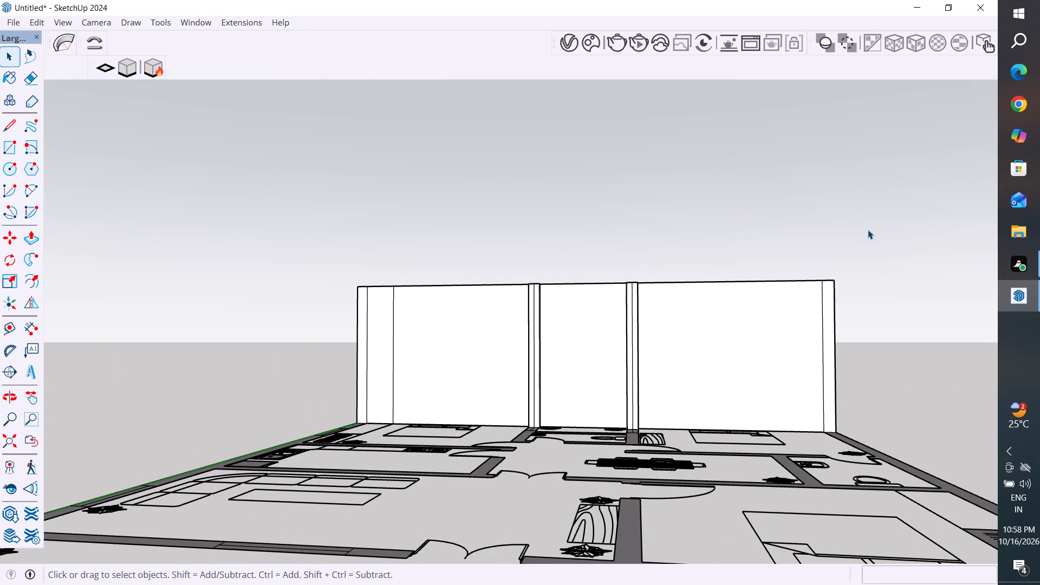
pyautogui.moveTo(868, 229); pyautogui.dragTo(250, 374)
pyautogui.rightClick(433, 365)
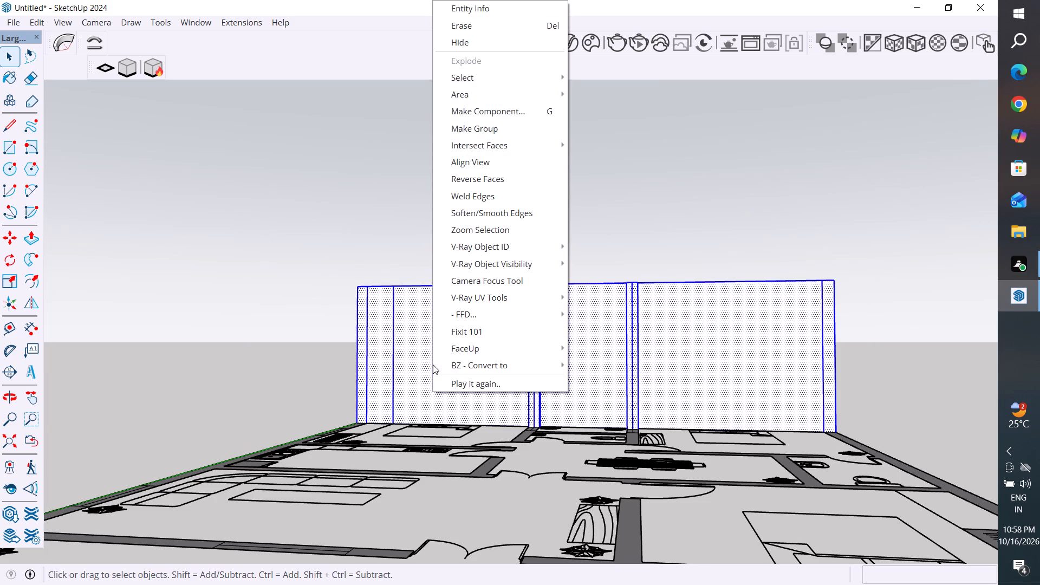
pyautogui.click(480, 128)
# Copy the rear wall group along the green axis, placing the copy outside the house beyond the original wall.
pyautogui.moveTo(692, 347); pyautogui.dragTo(662, 518, button='middle')
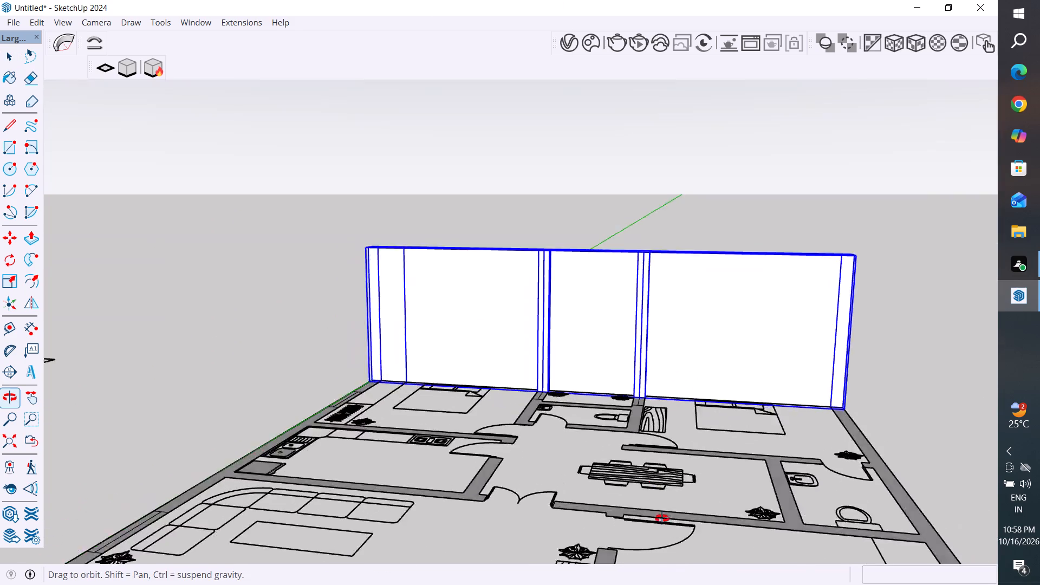
pyautogui.moveTo(662, 518); pyautogui.dragTo(668, 543, button='middle')
pyautogui.moveTo(836, 368); pyautogui.dragTo(445, 264, button='middle')
pyautogui.scroll(-6, 445, 251)
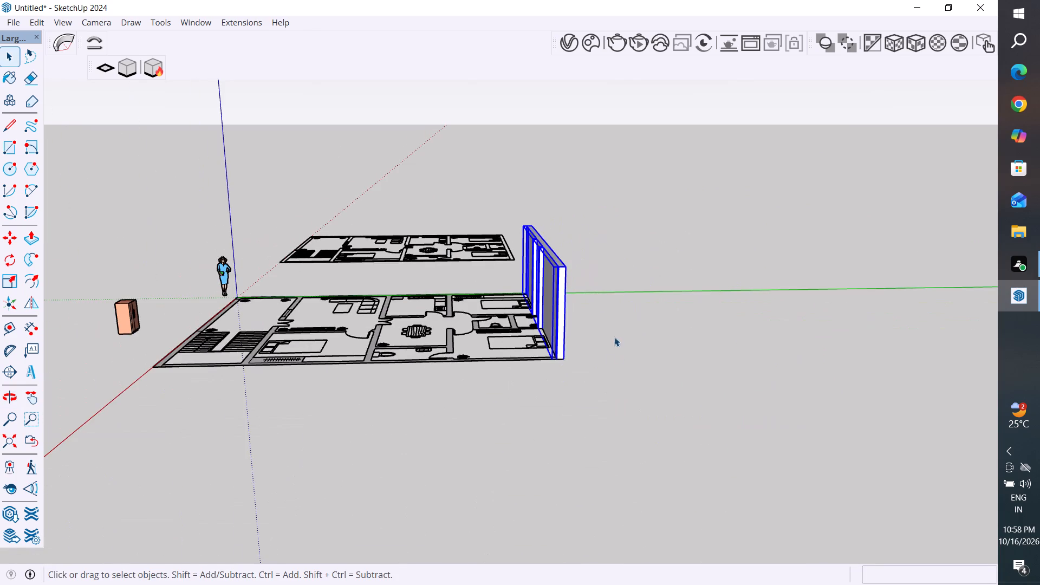
pyautogui.scroll(5, 614, 337)
pyautogui.scroll(10, 522, 320)
pyautogui.press('m')
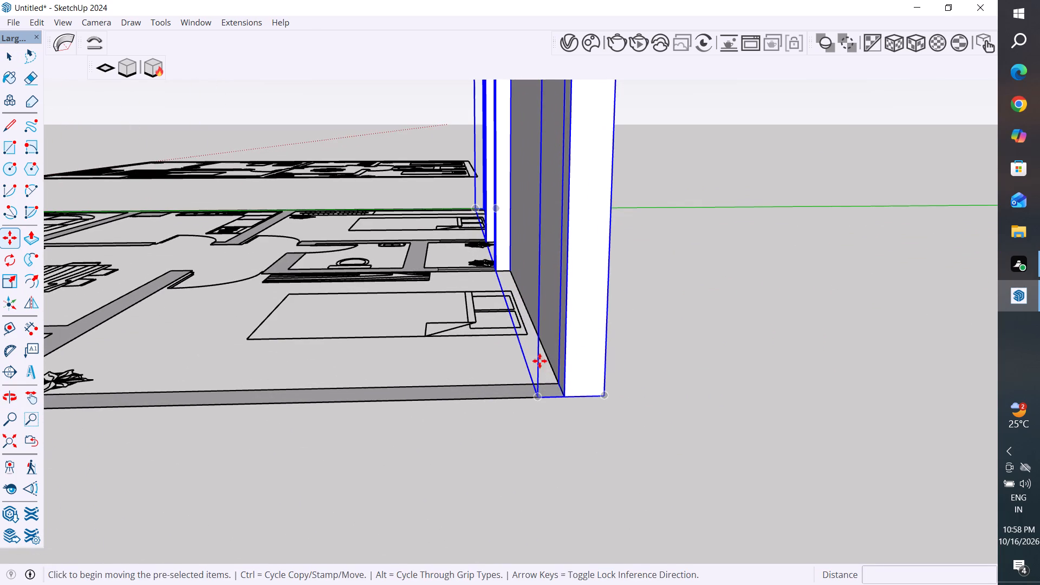
pyautogui.click(541, 400)
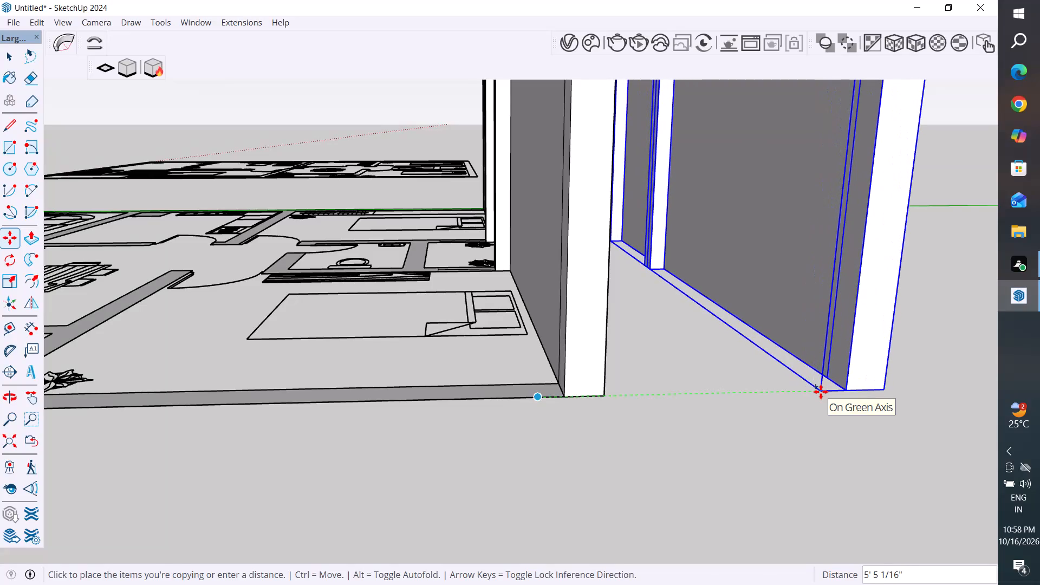
pyautogui.moveTo(815, 393); pyautogui.dragTo(792, 216, button='middle')
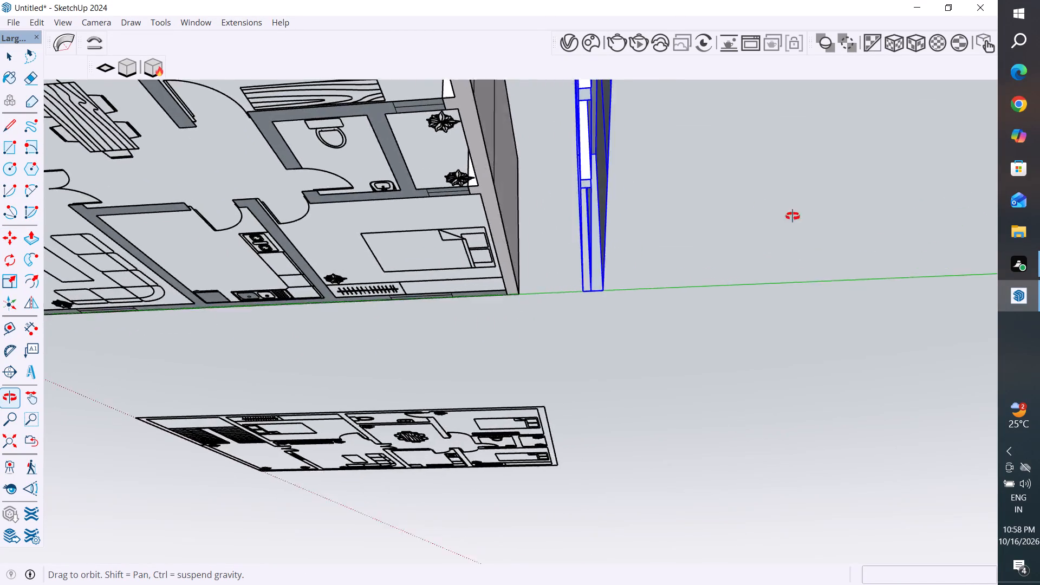
pyautogui.moveTo(792, 216); pyautogui.dragTo(798, 222, button='middle')
pyautogui.click(798, 222)
pyautogui.scroll(-5, 675, 413)
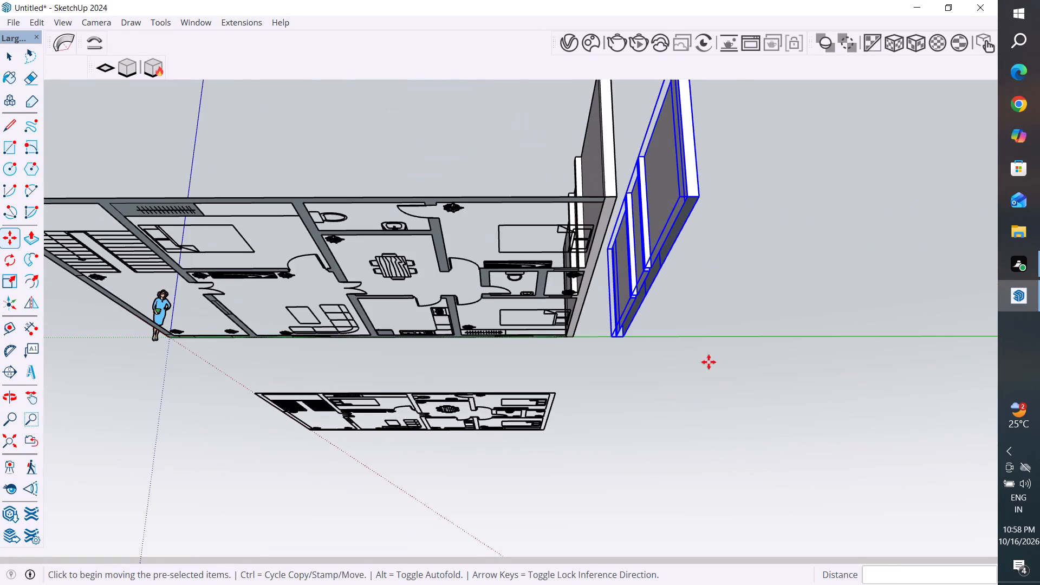
pyautogui.moveTo(711, 314); pyautogui.dragTo(693, 357, button='middle')
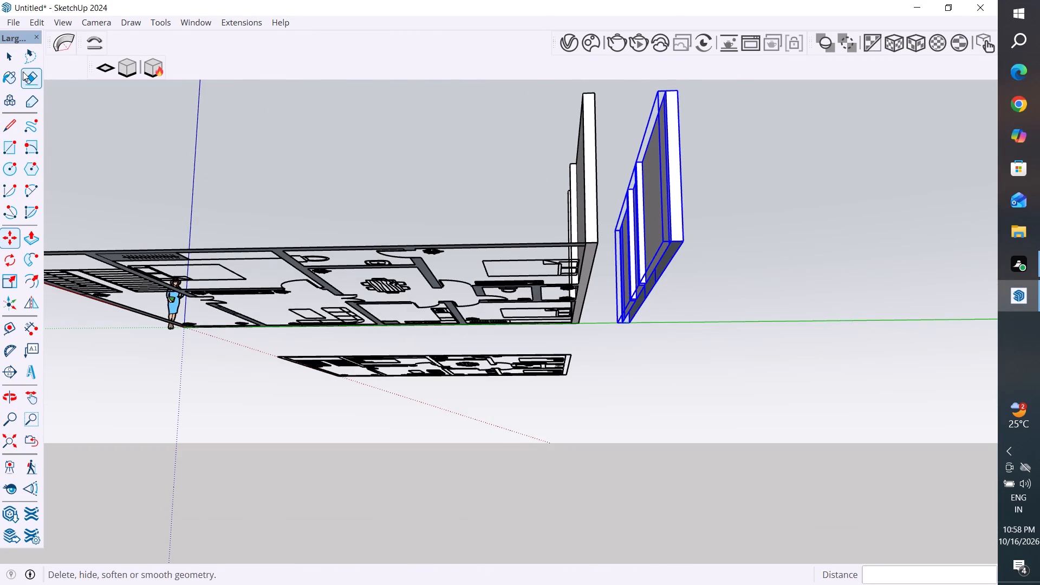
# Draw a 33' by 9" rectangle closing the open underside of the copied rear wall, excluding its stubs.
pyautogui.click(15, 62)
pyautogui.scroll(1, 718, 251)
pyautogui.click(724, 243)
pyautogui.scroll(5, 726, 246)
pyautogui.moveTo(664, 329); pyautogui.dragTo(668, 278, button='middle')
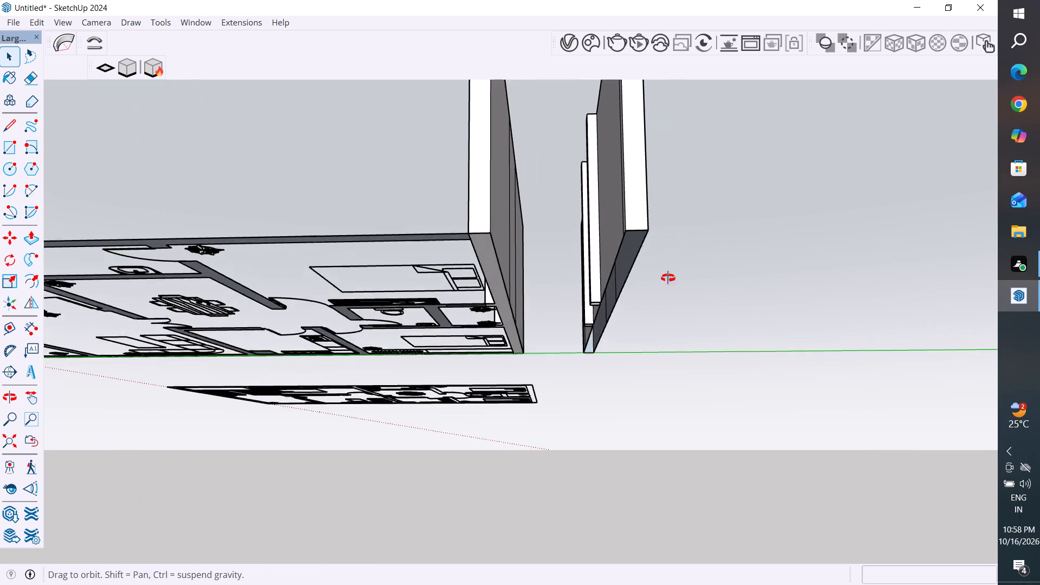
pyautogui.moveTo(668, 278); pyautogui.dragTo(674, 131, button='middle')
pyautogui.scroll(-5, 634, 357)
pyautogui.moveTo(665, 310); pyautogui.dragTo(663, 351, button='middle')
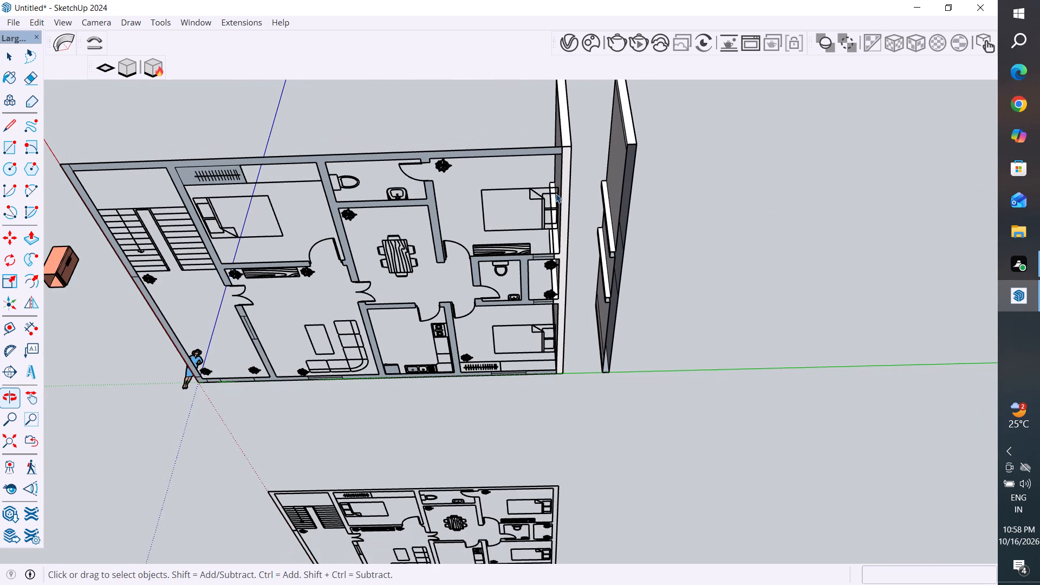
pyautogui.click(11, 152)
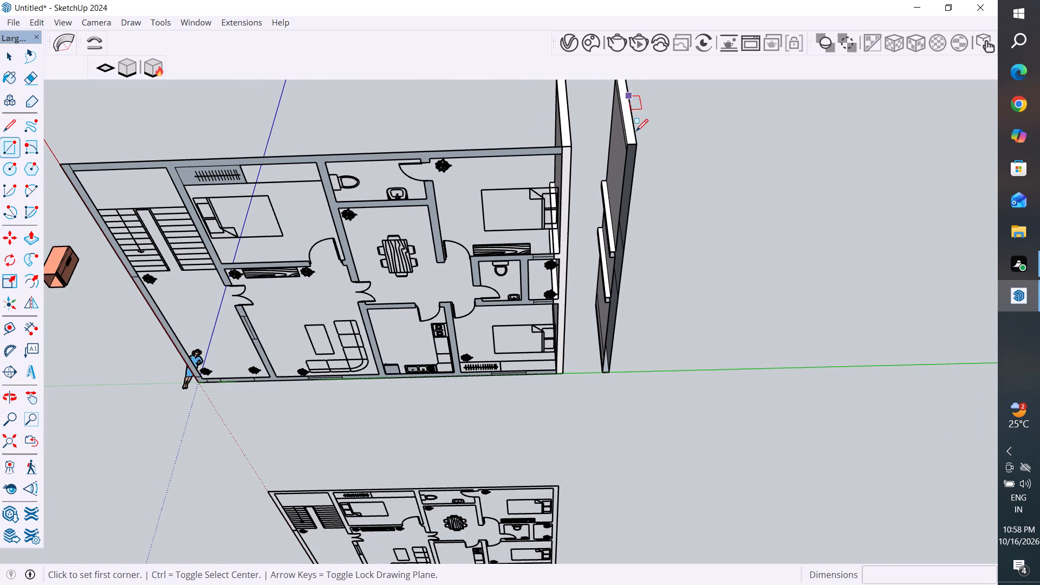
pyautogui.scroll(-5, 629, 289)
pyautogui.moveTo(789, 244); pyautogui.dragTo(393, 404, button='middle')
pyautogui.scroll(8, 523, 242)
pyautogui.moveTo(506, 279); pyautogui.dragTo(467, 92, button='middle')
pyautogui.scroll(-3, 560, 466)
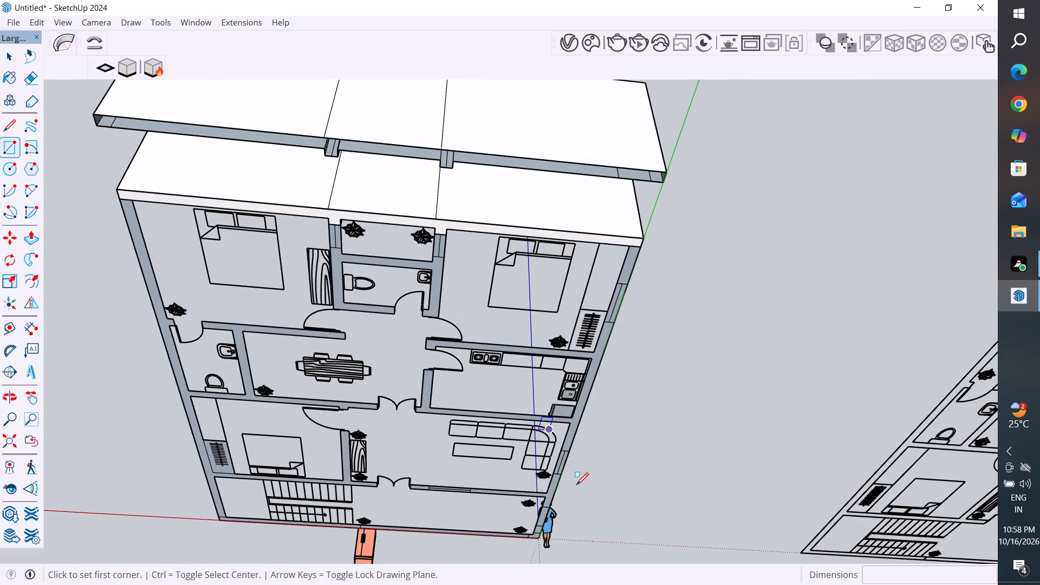
pyautogui.scroll(-2, 576, 485)
pyautogui.scroll(8, 441, 347)
pyautogui.moveTo(484, 276); pyautogui.dragTo(499, 159, button='middle')
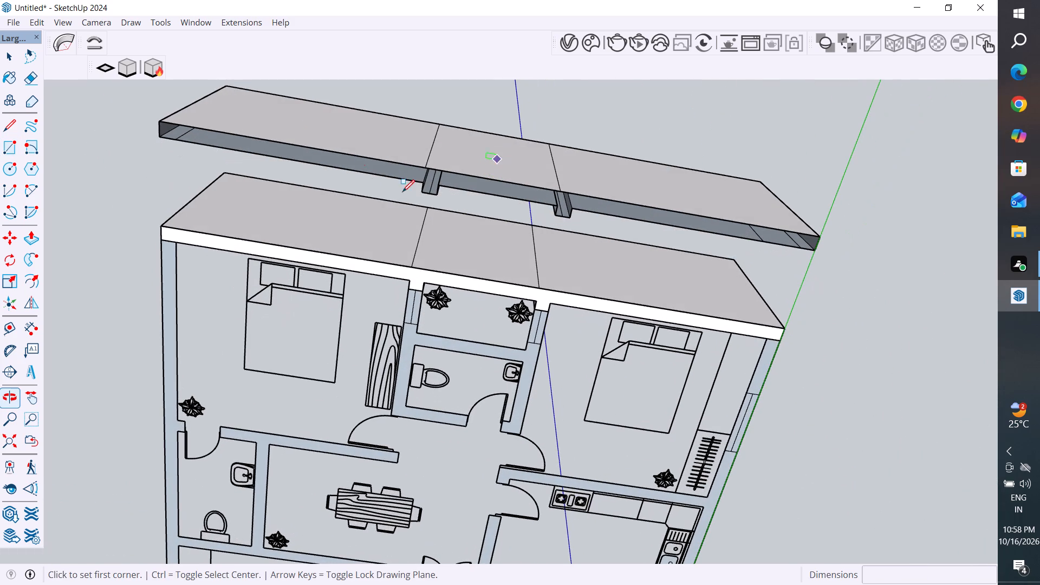
pyautogui.click(160, 119)
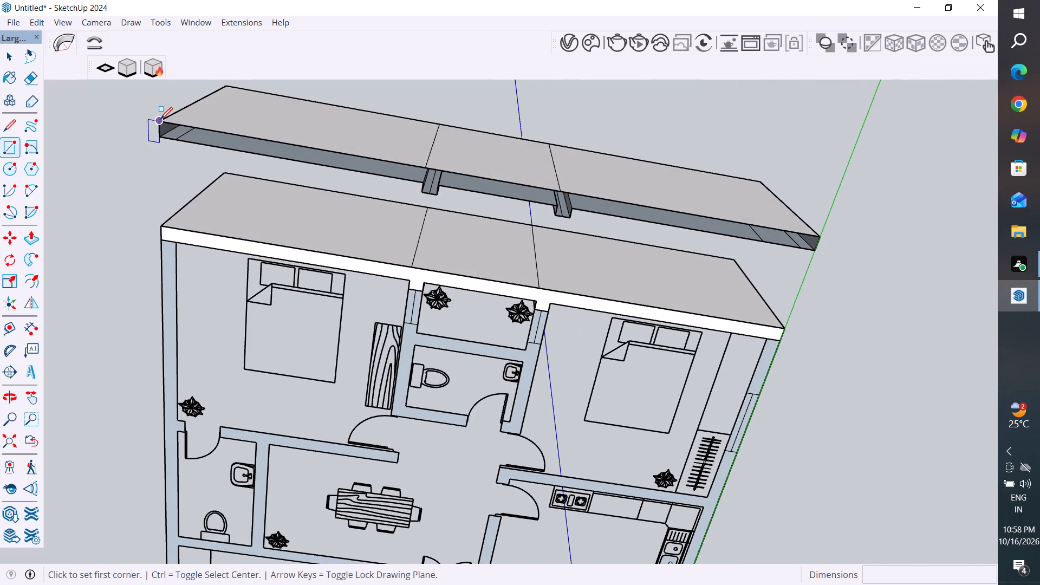
pyautogui.click(815, 250)
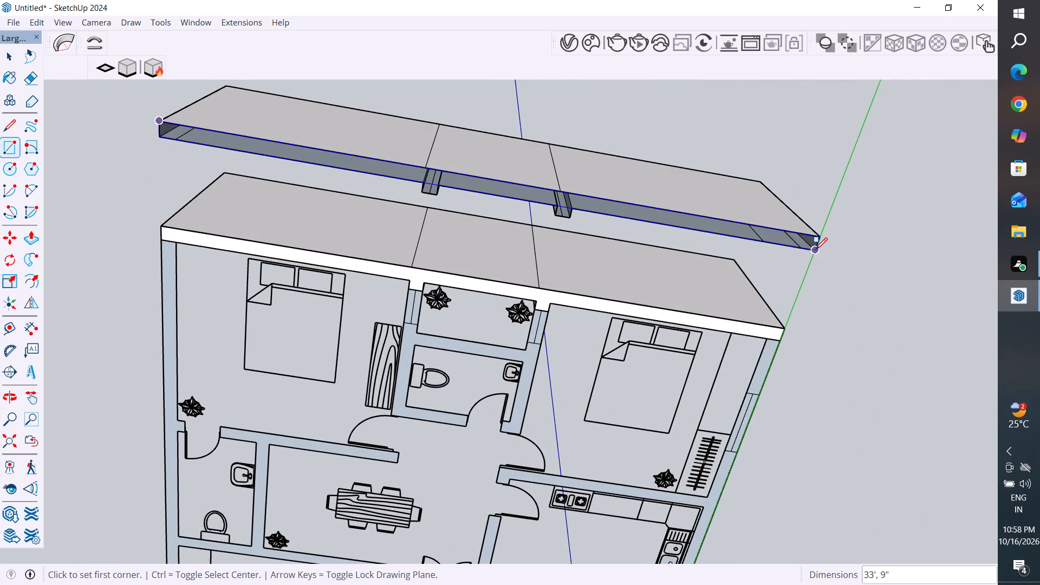
# Draw rectangles to close the open undersides of the two short stubs on the copied rear wall.
pyautogui.scroll(18, 565, 184)
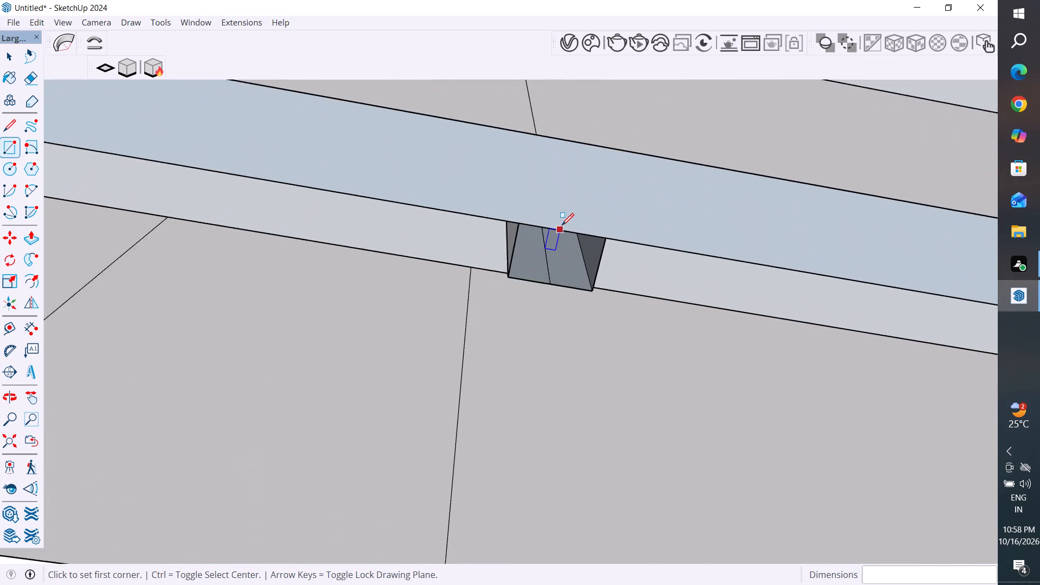
pyautogui.scroll(5, 562, 225)
pyautogui.click(618, 346)
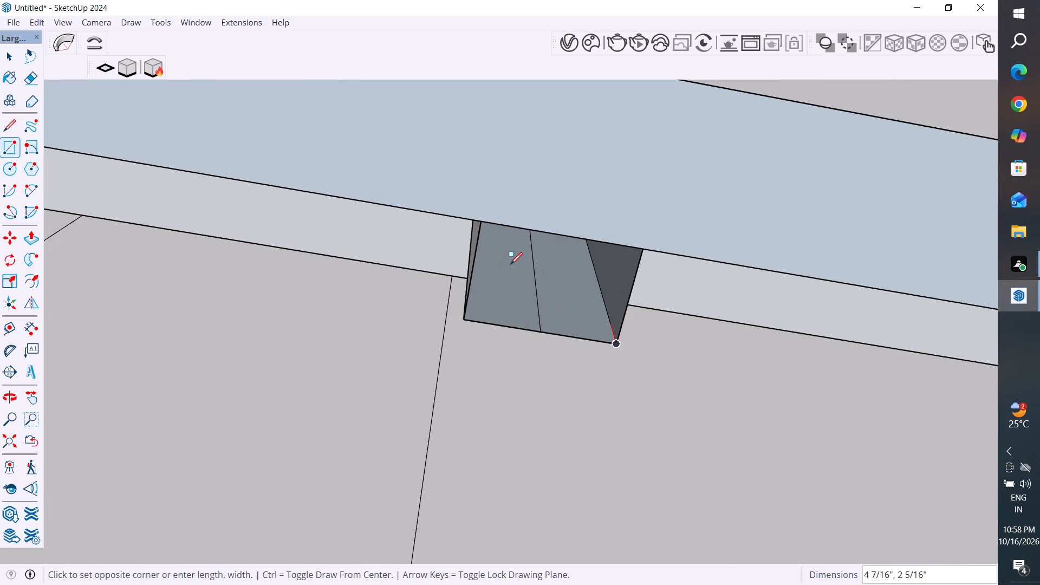
pyautogui.click(484, 227)
pyautogui.scroll(-12, 746, 360)
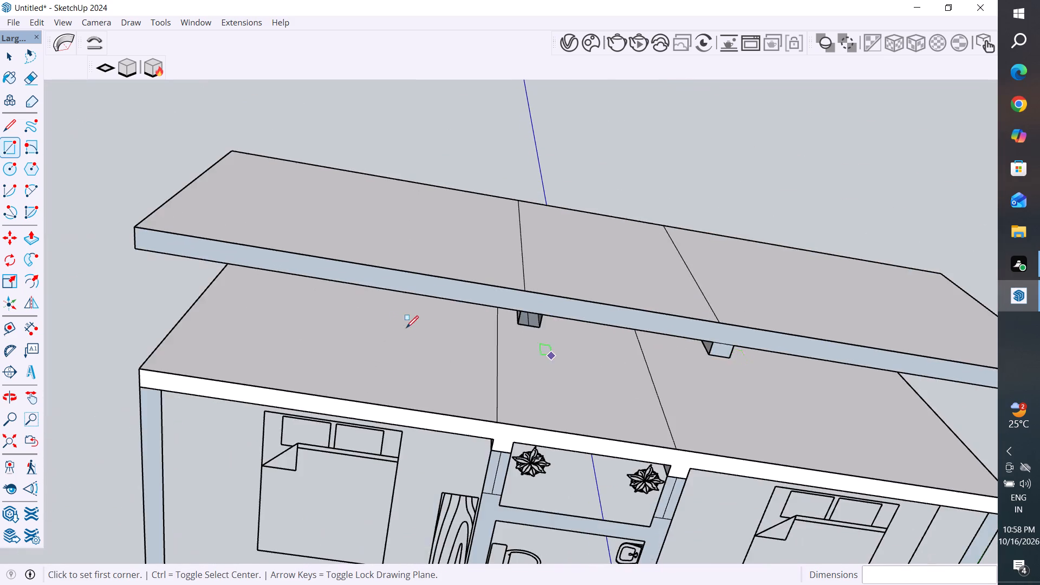
pyautogui.scroll(14, 483, 297)
pyautogui.scroll(-6, 645, 407)
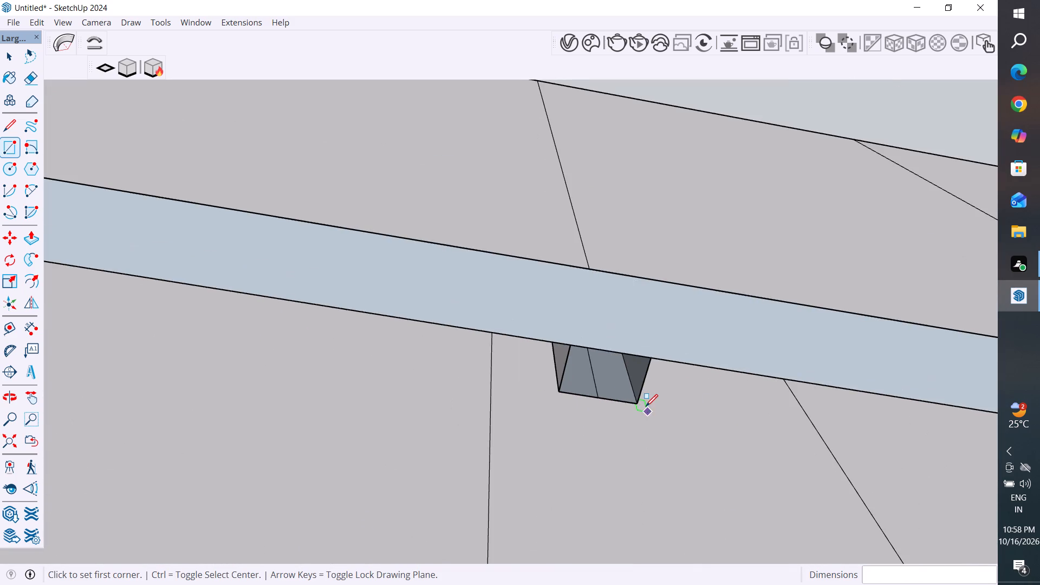
pyautogui.click(639, 406)
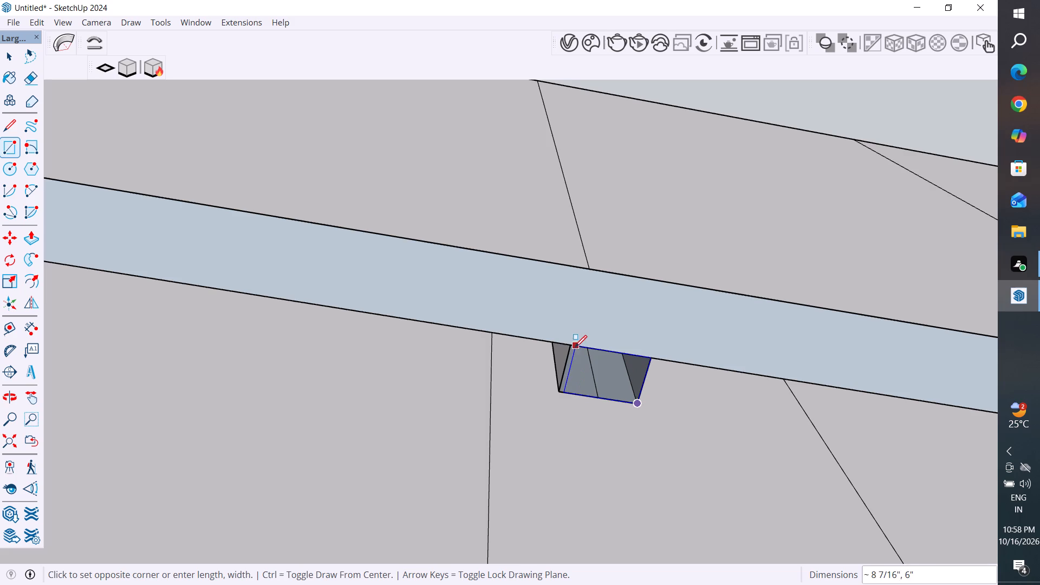
pyautogui.click(570, 347)
pyautogui.scroll(-8, 592, 431)
pyautogui.press('Escape')
pyautogui.press('Escape')
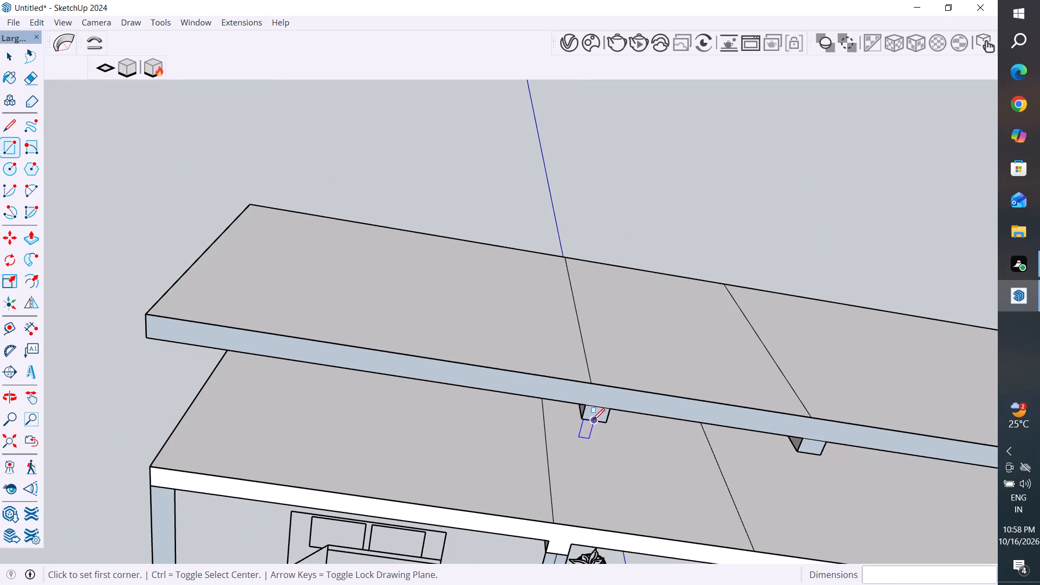
# Delete the two edges dividing the stub undersides from the copied wall's main bottom face.
pyautogui.click(16, 55)
pyautogui.scroll(7, 638, 427)
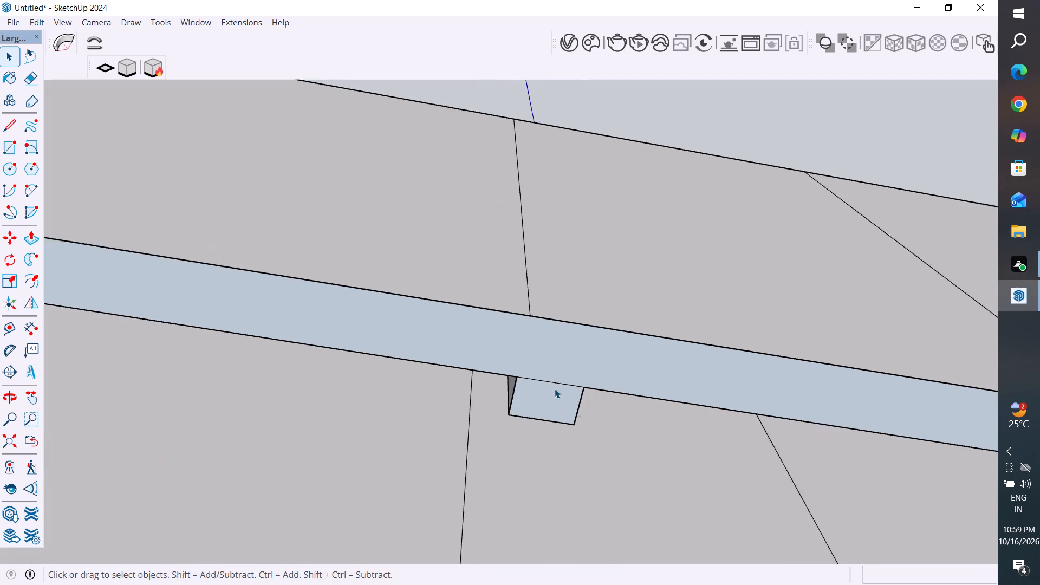
pyautogui.scroll(2, 555, 389)
pyautogui.click(564, 381)
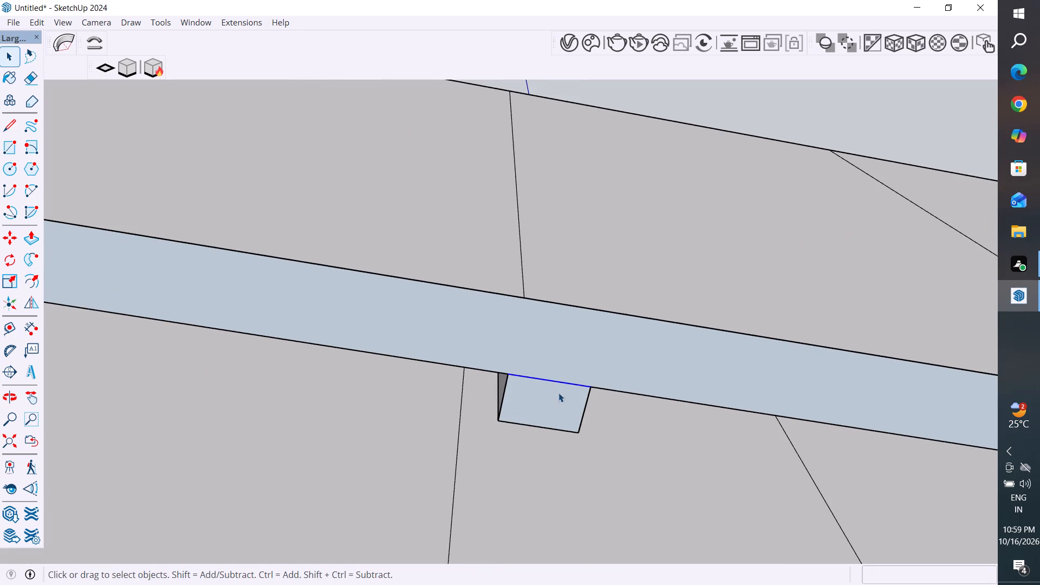
pyautogui.press('Delete')
pyautogui.scroll(-17, 515, 401)
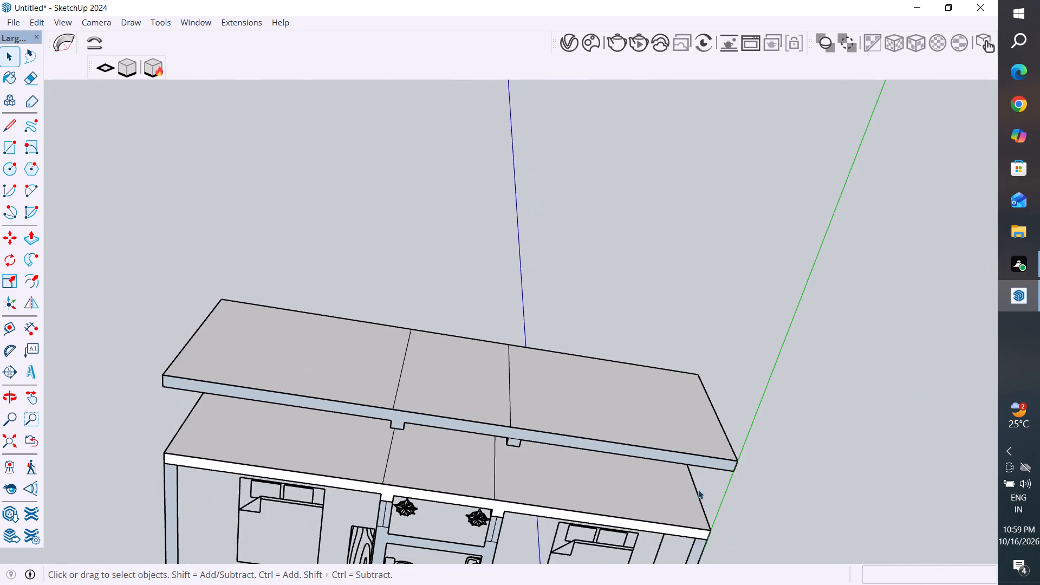
pyautogui.moveTo(698, 490); pyautogui.dragTo(797, 261, button='middle')
pyautogui.moveTo(571, 411); pyautogui.dragTo(655, 522, button='middle')
pyautogui.scroll(12, 563, 376)
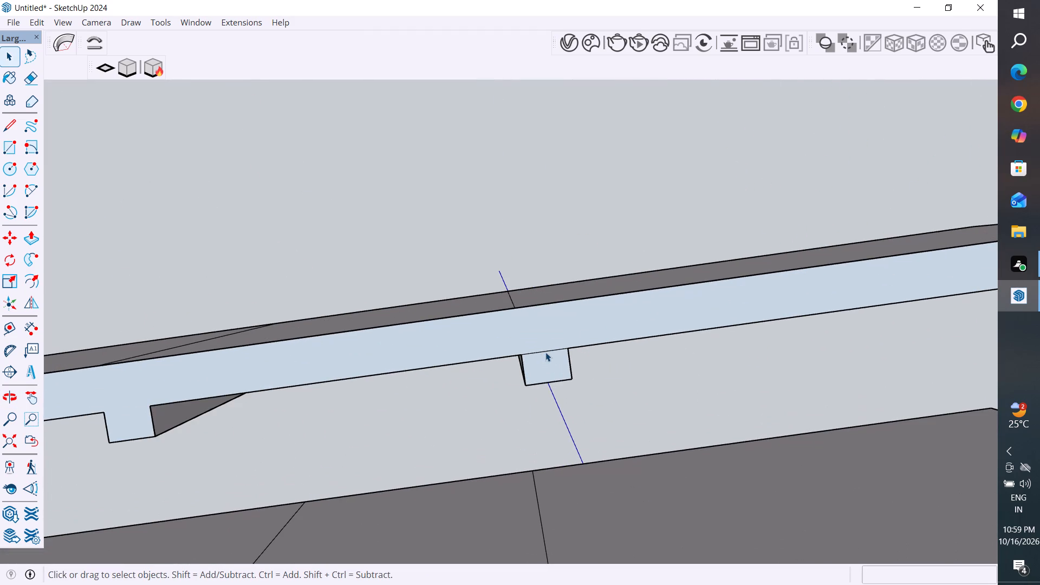
pyautogui.click(545, 352)
pyautogui.press('Delete')
pyautogui.scroll(-16, 545, 352)
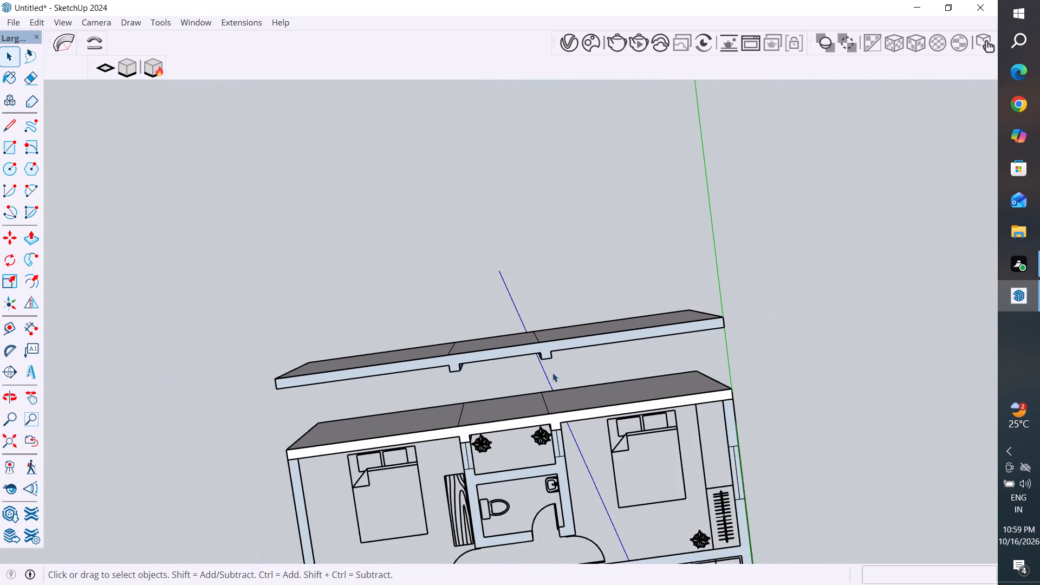
# Explode the copied rear wall group outside the house.
pyautogui.moveTo(554, 375); pyautogui.dragTo(523, 584, button='middle')
pyautogui.moveTo(508, 263); pyautogui.dragTo(579, 544, button='middle')
pyautogui.scroll(4, 538, 402)
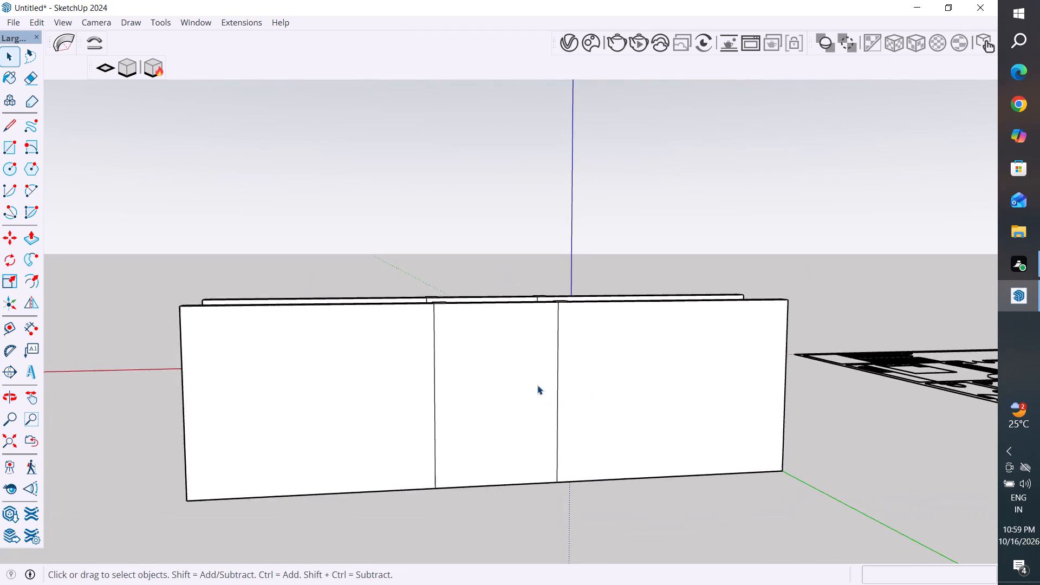
pyautogui.scroll(5, 537, 385)
pyautogui.moveTo(574, 374); pyautogui.dragTo(581, 486, button='middle')
pyautogui.scroll(4, 585, 472)
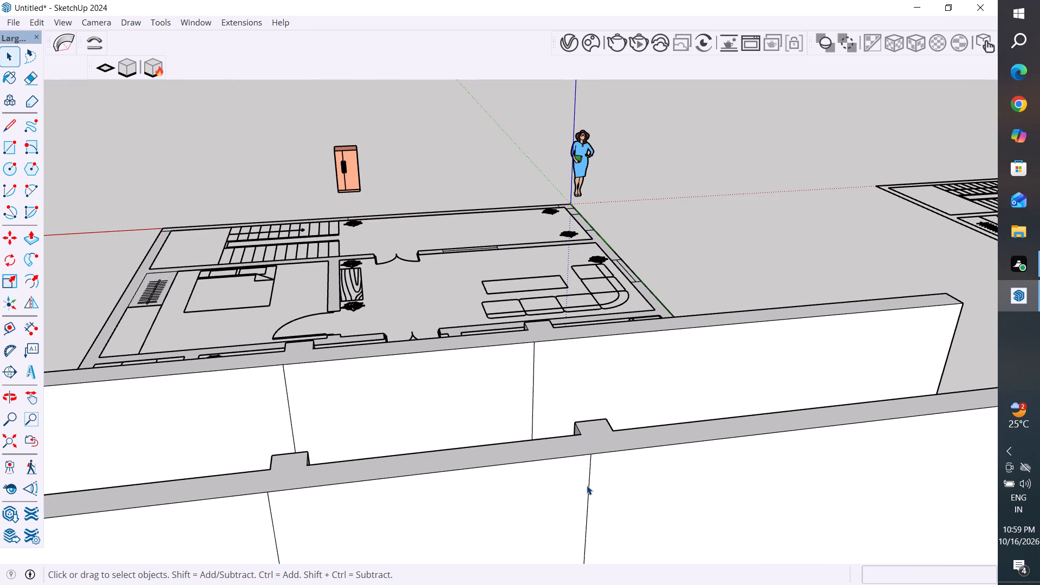
pyautogui.click(589, 485)
pyautogui.rightClick(589, 485)
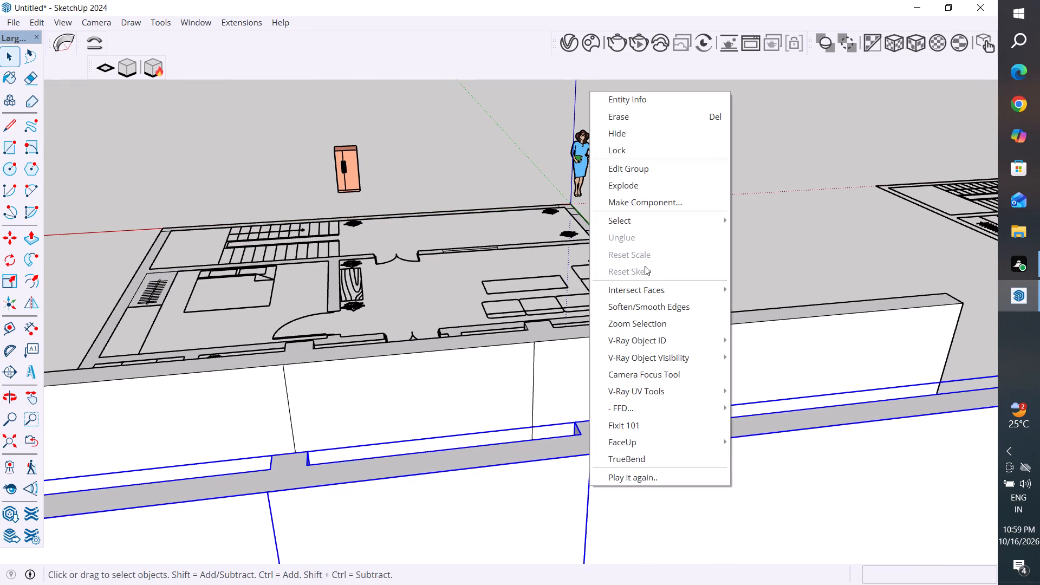
pyautogui.click(652, 190)
# Delete the two vertical lines dividing the outer face of the copied rear wall.
pyautogui.click(589, 484)
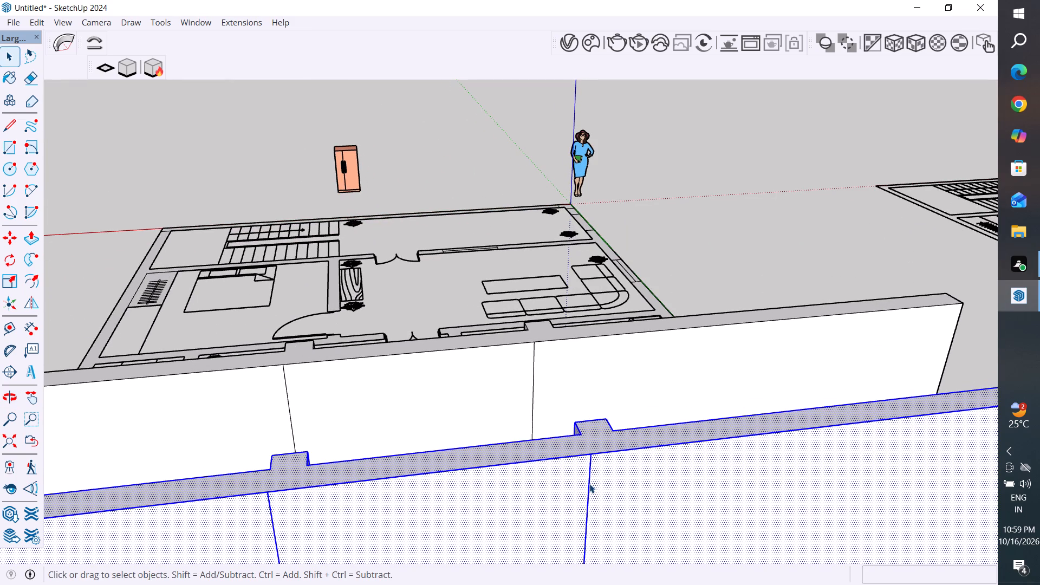
pyautogui.press('Delete')
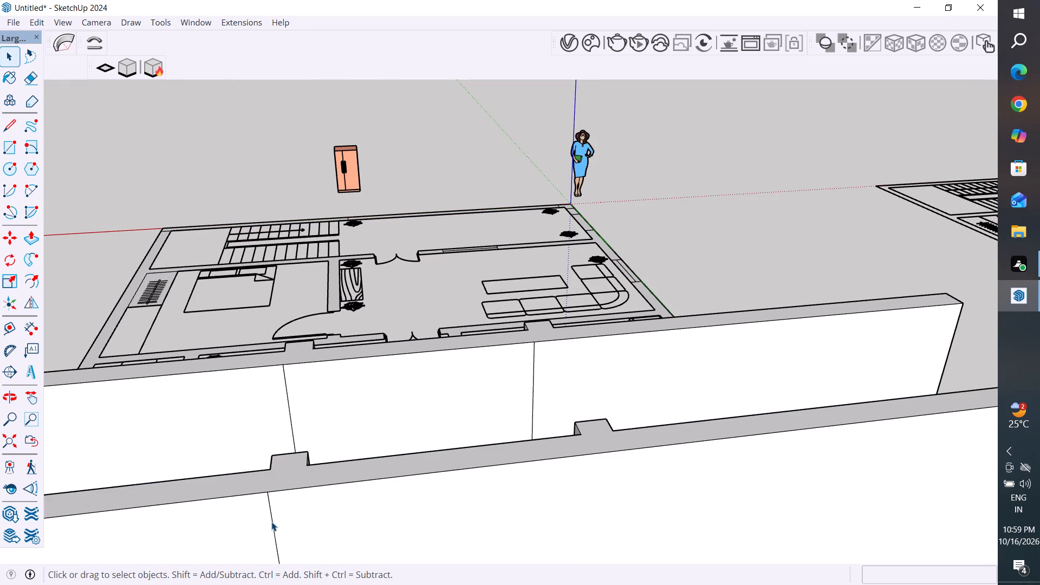
pyautogui.click(271, 522)
pyautogui.press('Delete')
# Delete the leftover vertical line on the copied wall's inner face, near the end farthest from the green axis.
pyautogui.scroll(-6, 494, 469)
pyautogui.scroll(-7, 785, 355)
pyautogui.scroll(-2, 826, 324)
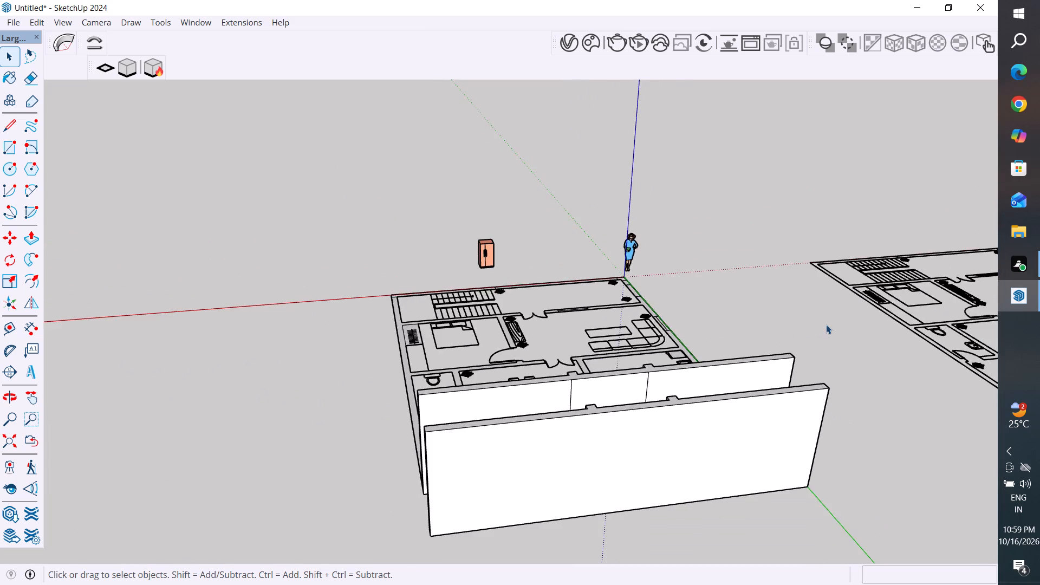
pyautogui.scroll(-3, 826, 324)
pyautogui.moveTo(673, 411); pyautogui.dragTo(912, 471, button='middle')
pyautogui.scroll(11, 761, 336)
pyautogui.moveTo(688, 311); pyautogui.dragTo(734, 322, button='middle')
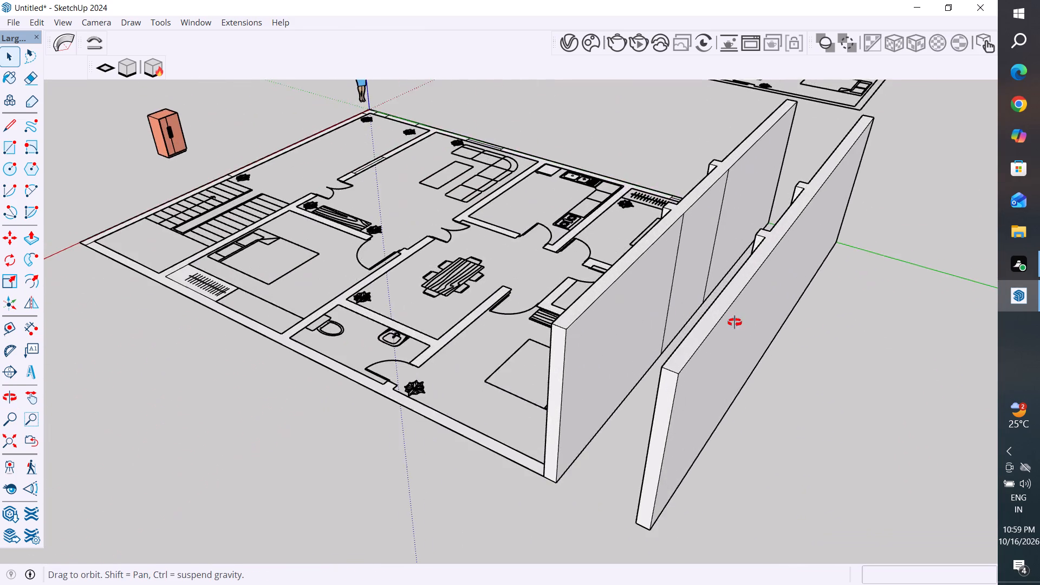
pyautogui.moveTo(734, 322); pyautogui.dragTo(863, 368, button='middle')
pyautogui.scroll(10, 905, 341)
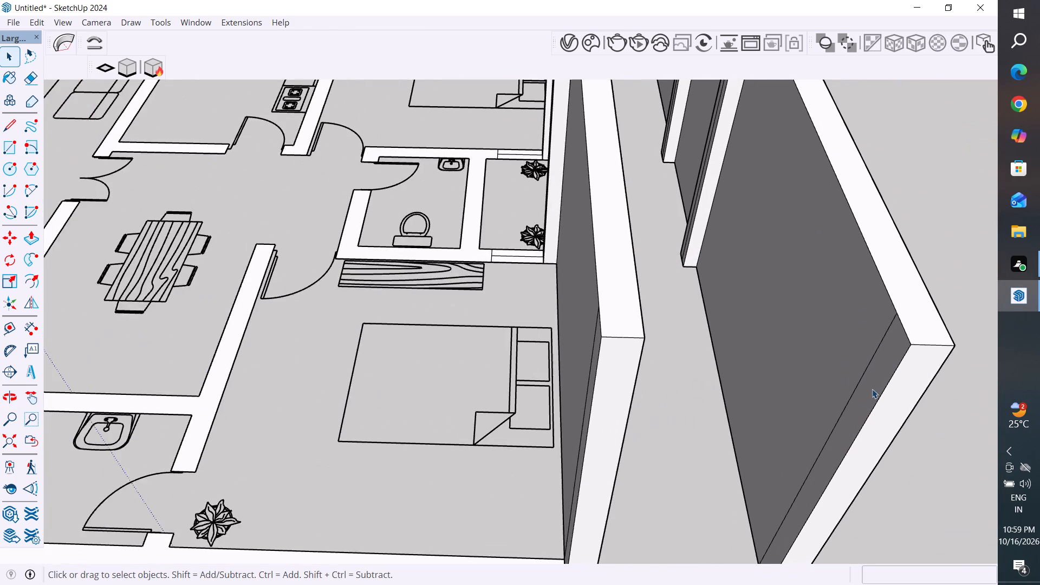
pyautogui.scroll(3, 872, 389)
pyautogui.click(864, 362)
pyautogui.press('Delete')
pyautogui.scroll(-12, 833, 442)
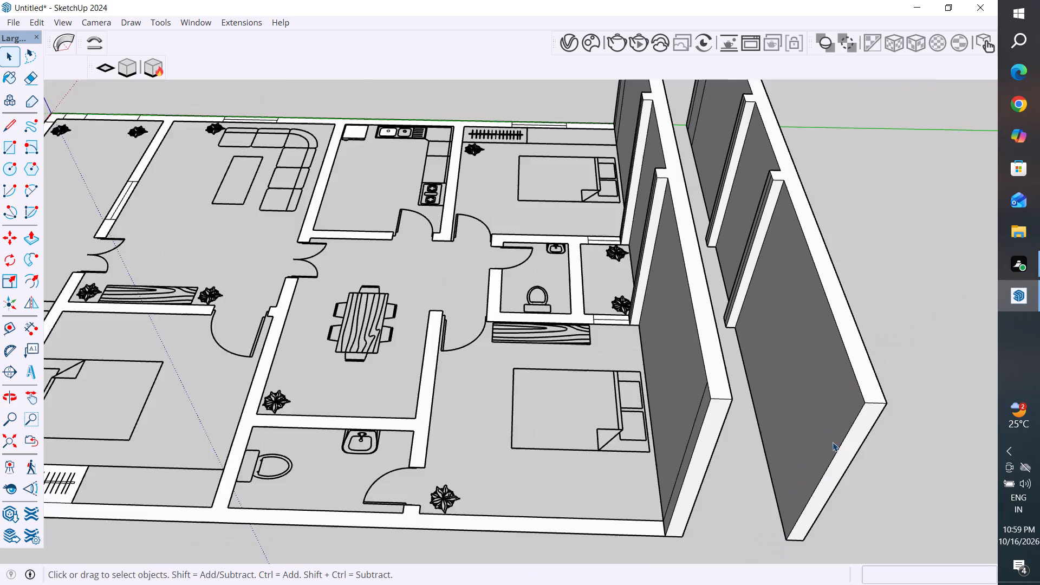
# Delete the two leftover vertical lines on the copied wall's inner face near its green-axis end.
pyautogui.scroll(-7, 833, 442)
pyautogui.scroll(19, 792, 228)
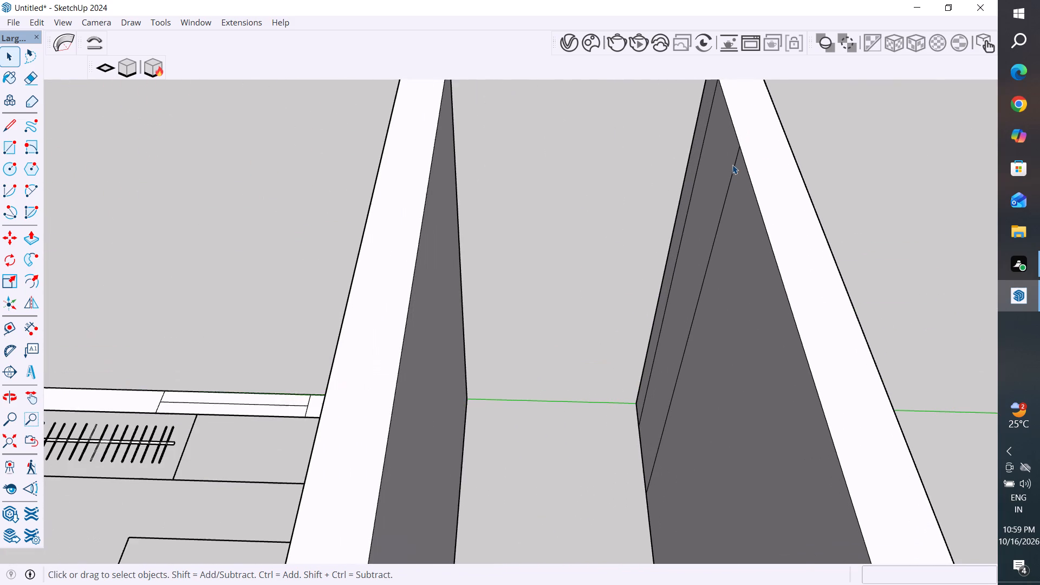
pyautogui.click(733, 180)
pyautogui.press('Delete')
pyautogui.scroll(-9, 600, 298)
pyautogui.scroll(2, 633, 244)
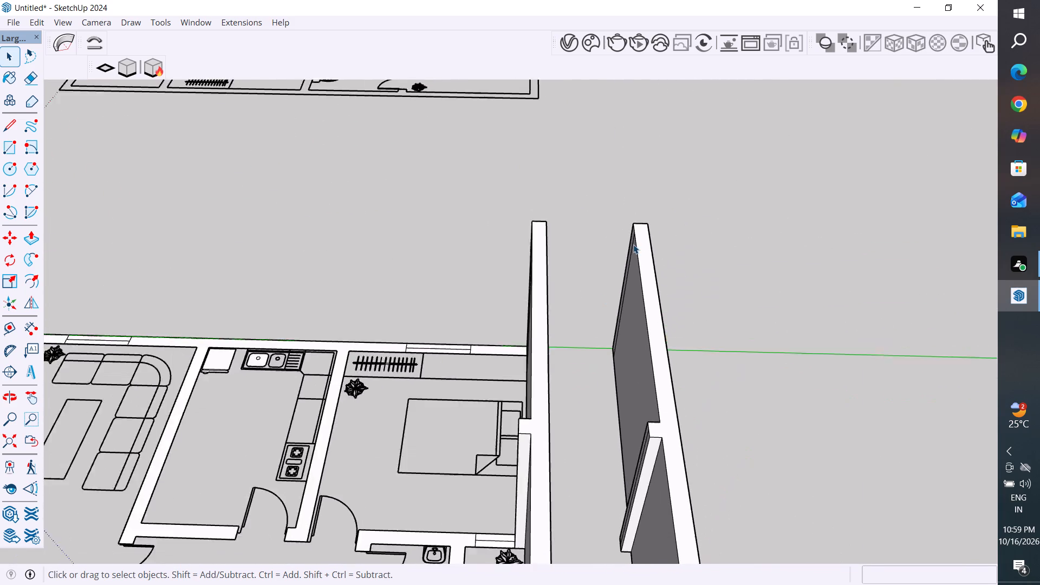
pyautogui.scroll(8, 633, 244)
pyautogui.moveTo(598, 304); pyautogui.dragTo(726, 354, button='middle')
pyautogui.scroll(4, 661, 252)
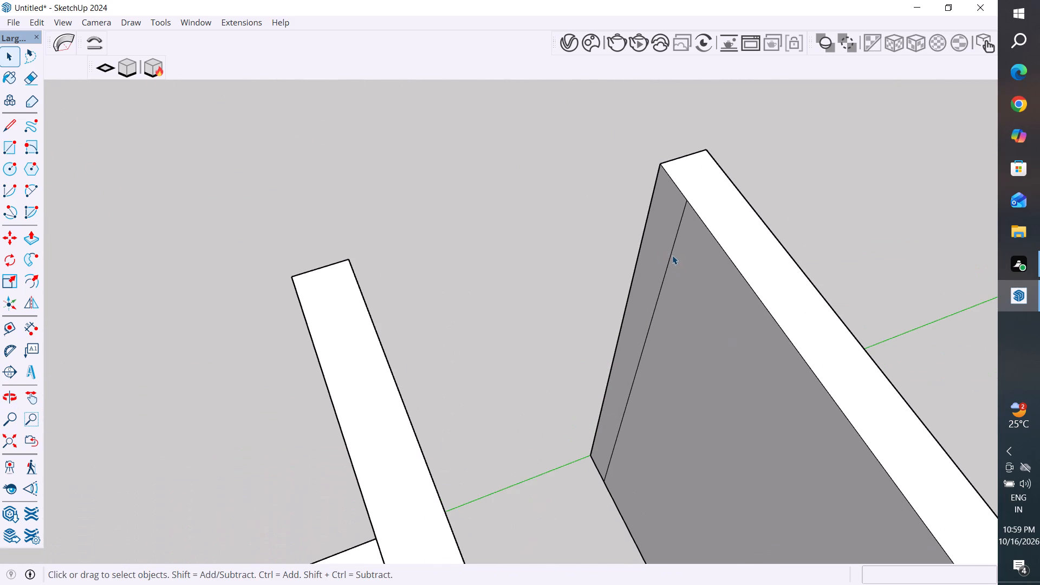
pyautogui.click(672, 255)
pyautogui.press('Delete')
# Make the entire cleaned-up rear wall copy a group again.
pyautogui.scroll(-12, 529, 368)
pyautogui.scroll(-12, 580, 365)
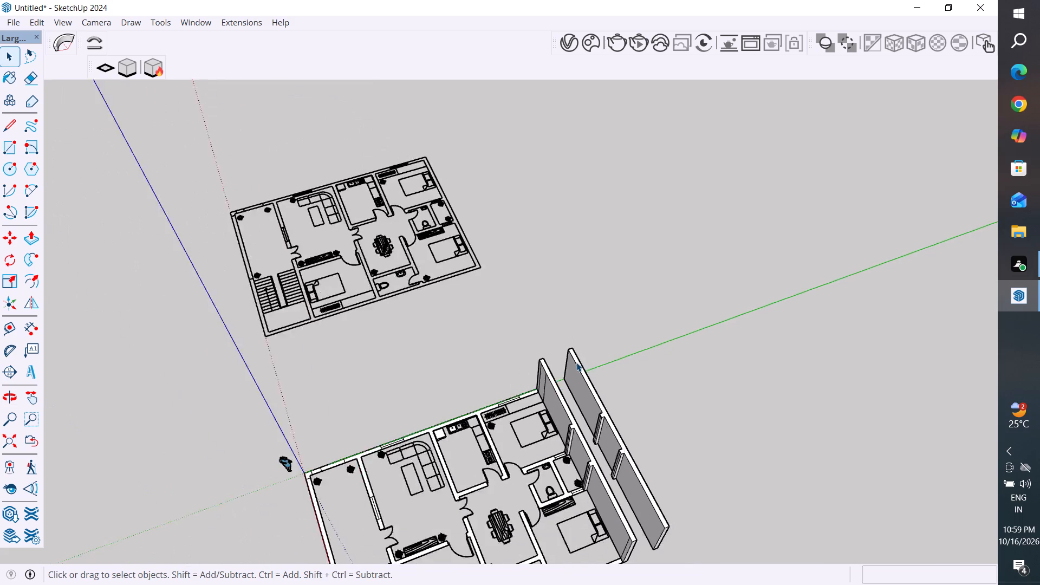
pyautogui.scroll(-1, 576, 362)
pyautogui.moveTo(707, 461); pyautogui.dragTo(569, 380, button='middle')
pyautogui.moveTo(599, 359); pyautogui.dragTo(593, 393)
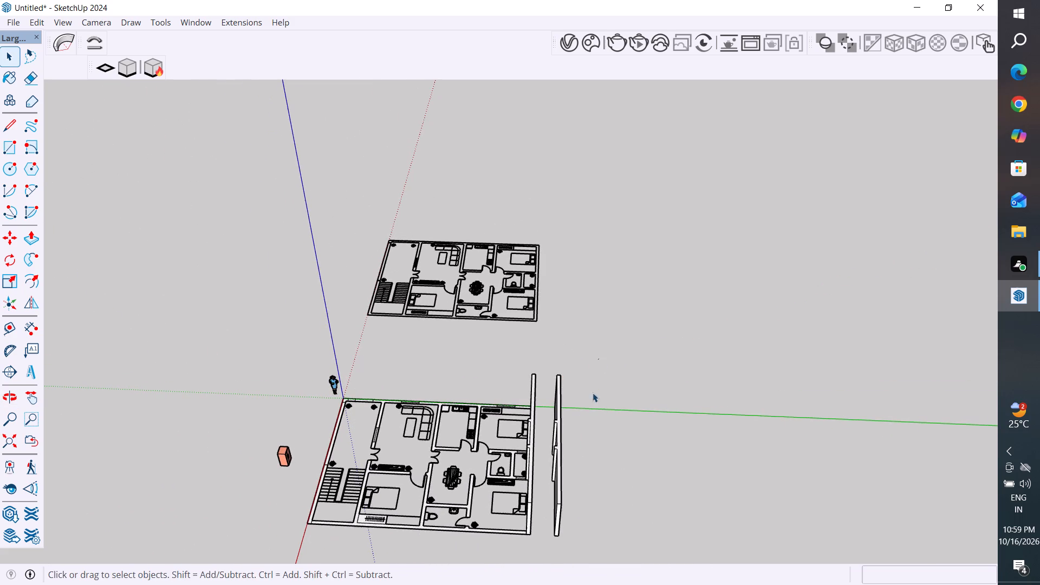
pyautogui.moveTo(593, 393); pyautogui.dragTo(547, 538)
pyautogui.rightClick(560, 510)
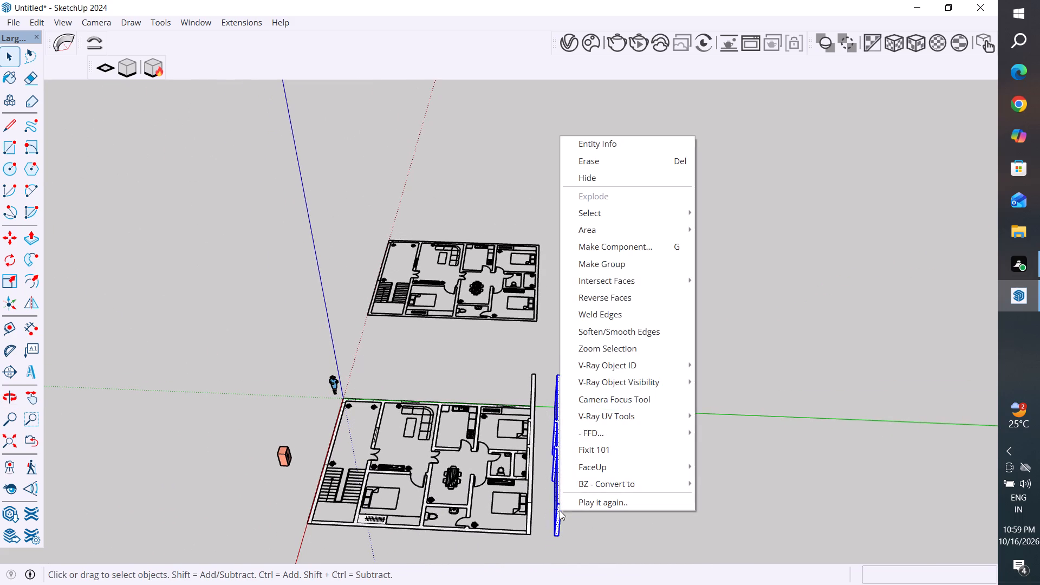
pyautogui.click(613, 265)
pyautogui.click(597, 414)
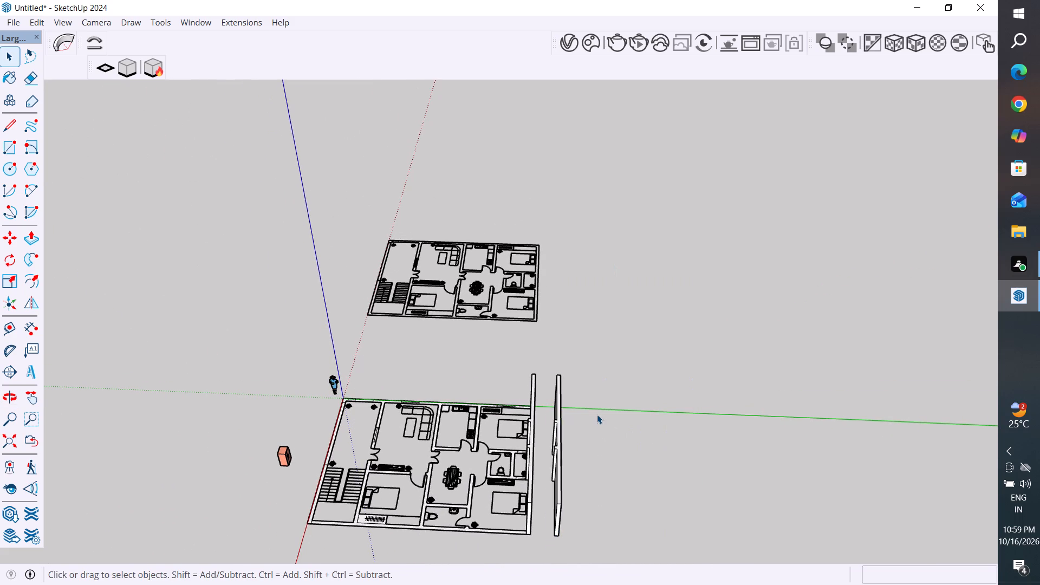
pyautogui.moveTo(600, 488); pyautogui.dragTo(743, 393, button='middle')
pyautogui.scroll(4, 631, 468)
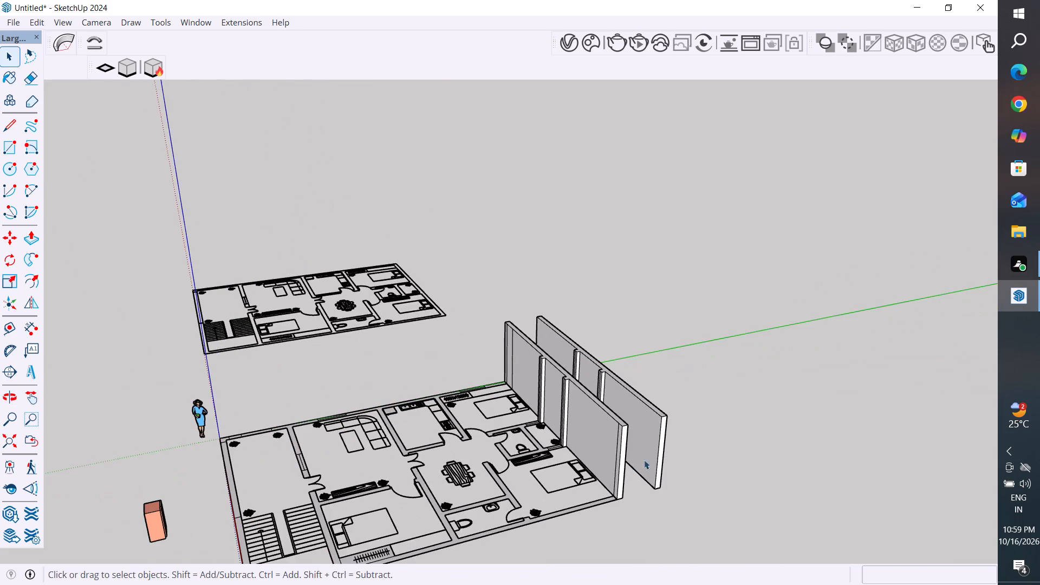
# Move the grouped rear wall copy about 32' 8" farther away from the floor plan, roughly along the green axis.
pyautogui.moveTo(655, 456); pyautogui.dragTo(608, 457, button='middle')
pyautogui.click(643, 482)
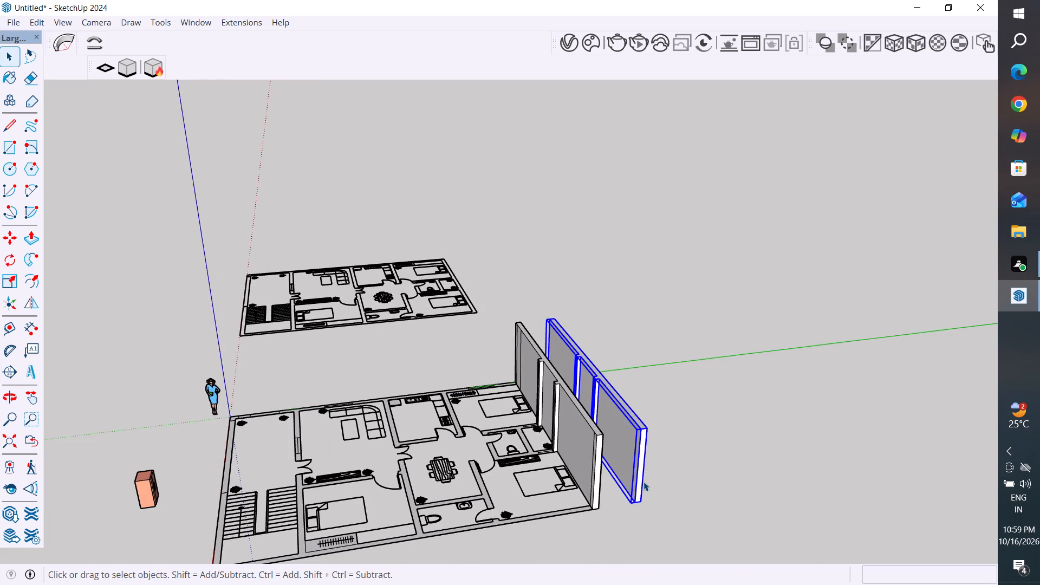
pyautogui.press('m')
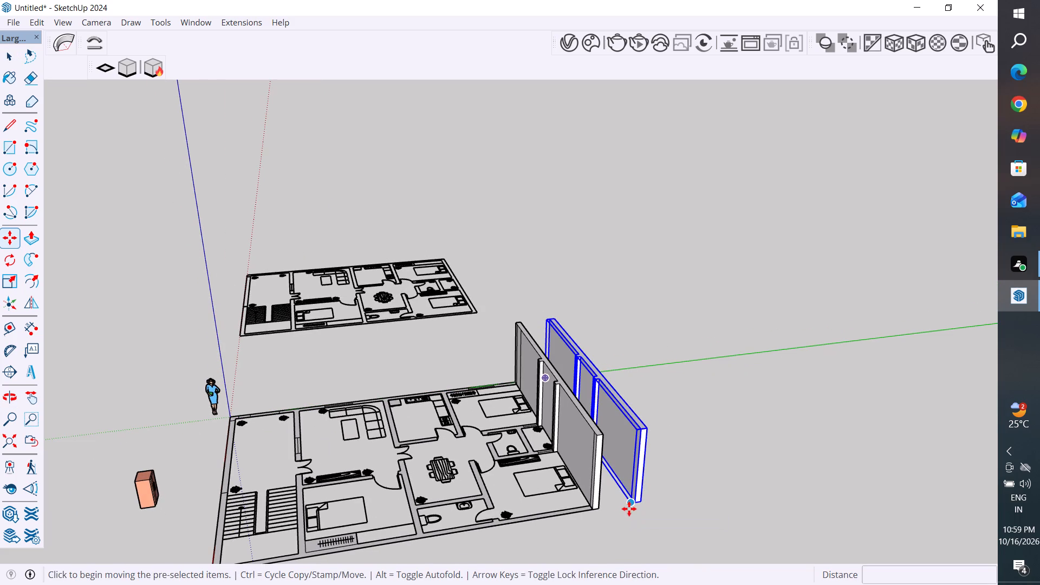
pyautogui.click(627, 510)
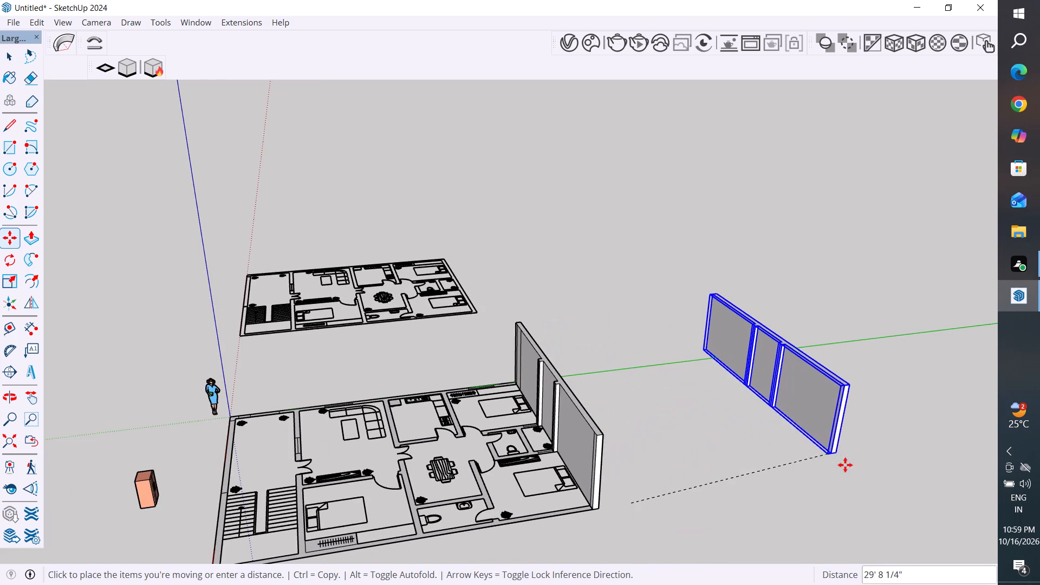
pyautogui.click(869, 467)
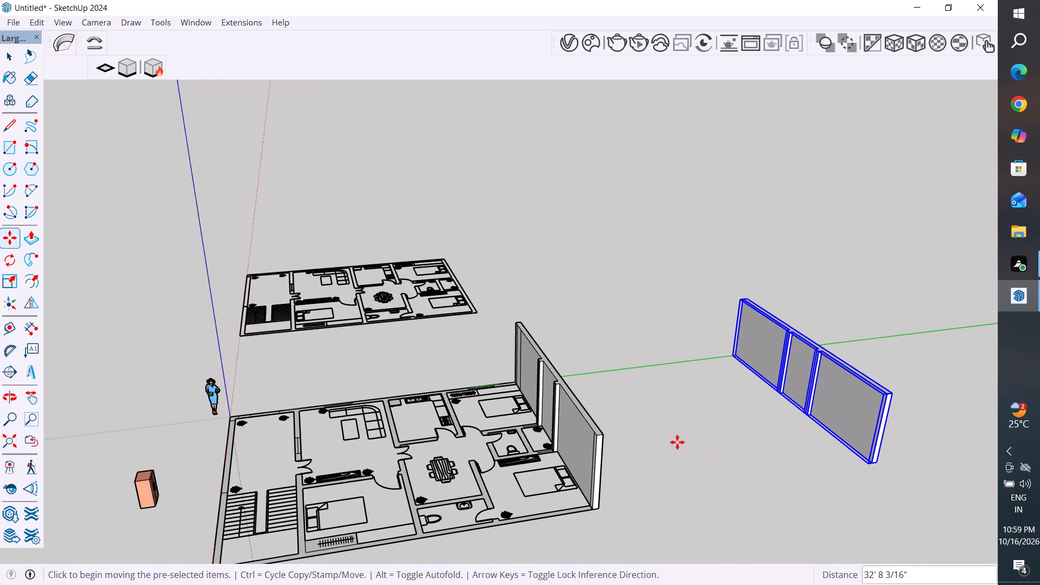
pyautogui.press('Escape')
pyautogui.moveTo(703, 458); pyautogui.dragTo(694, 431, button='middle')
pyautogui.press('Escape')
pyautogui.press('Escape')
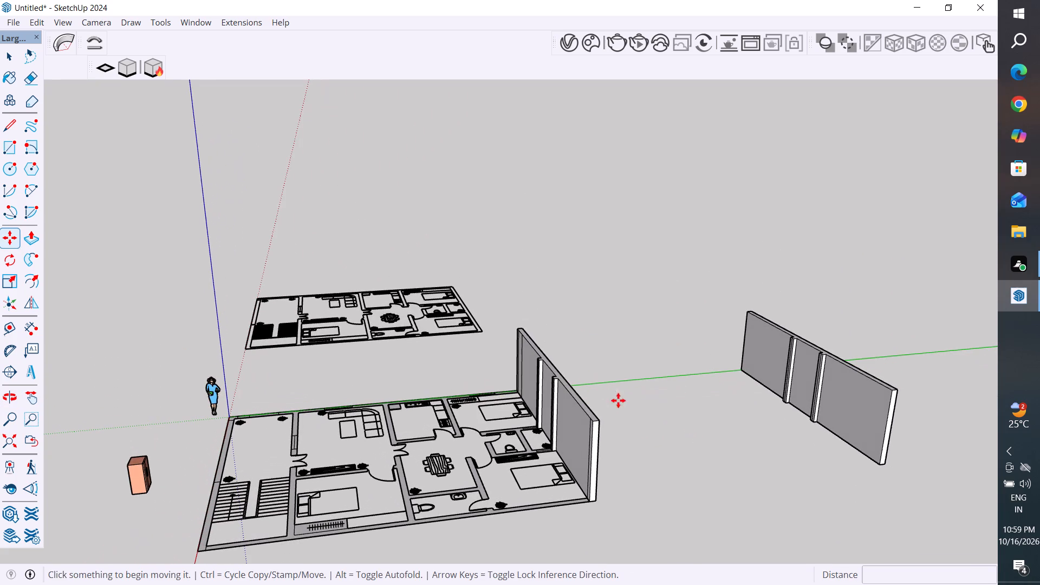
pyautogui.click(14, 57)
pyautogui.click(519, 273)
# Delete the original raised rear wall standing on the floor plan, along with its remaining piece.
pyautogui.moveTo(736, 498); pyautogui.dragTo(673, 506, button='middle')
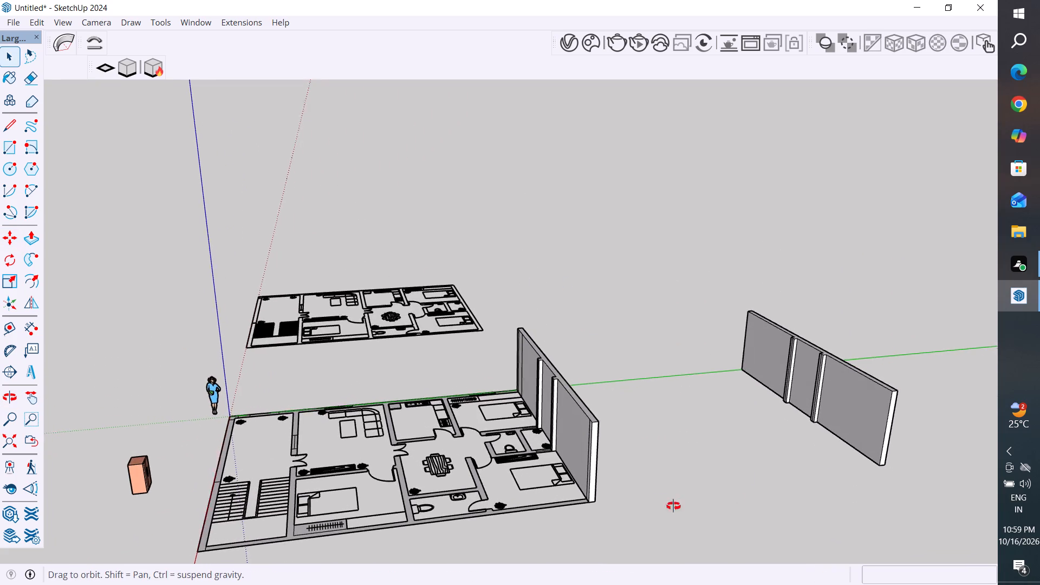
pyautogui.moveTo(673, 506); pyautogui.dragTo(694, 478, button='middle')
pyautogui.moveTo(630, 399); pyautogui.dragTo(557, 441)
pyautogui.press('Delete')
pyautogui.moveTo(630, 414); pyautogui.dragTo(614, 515, button='middle')
pyautogui.scroll(5, 551, 505)
pyautogui.click(546, 497)
pyautogui.press('Delete')
pyautogui.scroll(-4, 676, 409)
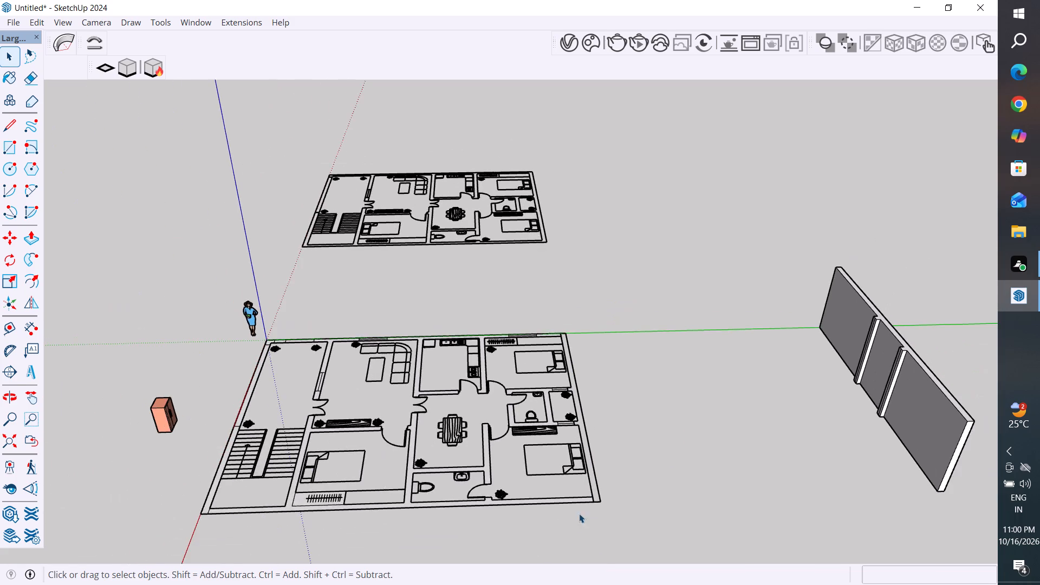
# Draw a line across the end of the partition between the attached bathroom and front bedroom, where it meets the long side wall.
pyautogui.moveTo(593, 541); pyautogui.dragTo(599, 573, button='middle')
pyautogui.scroll(-4, 661, 329)
pyautogui.moveTo(663, 333); pyautogui.dragTo(666, 506, button='middle')
pyautogui.scroll(5, 461, 470)
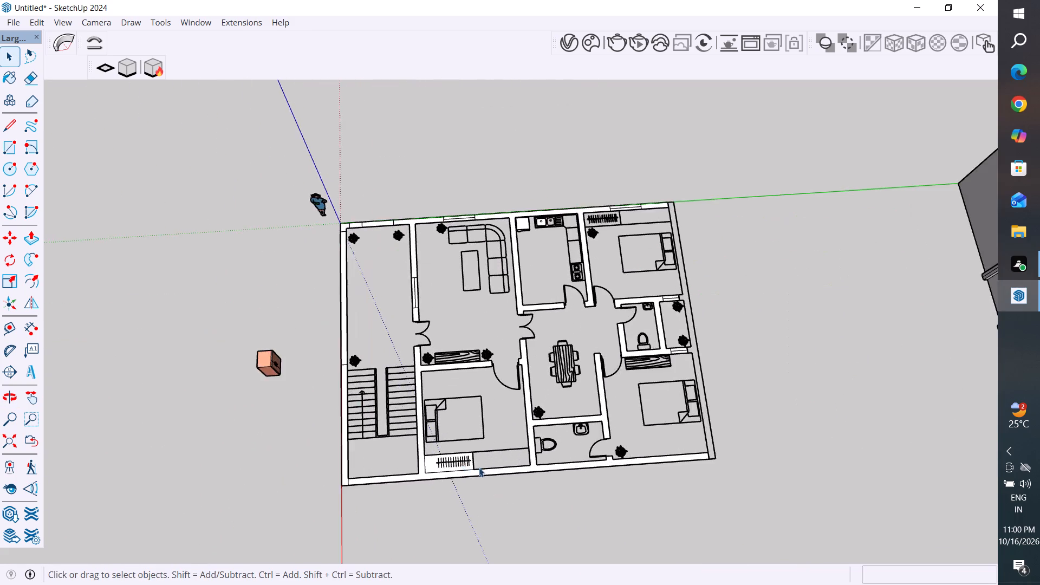
pyautogui.scroll(5, 518, 483)
pyautogui.moveTo(680, 459); pyautogui.dragTo(665, 521, button='middle')
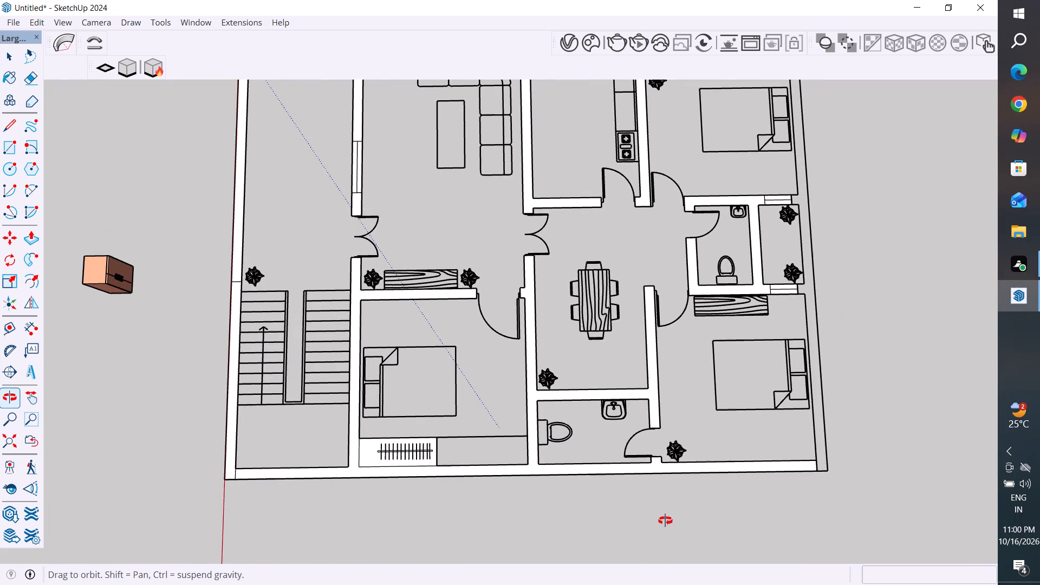
pyautogui.moveTo(665, 521); pyautogui.dragTo(697, 531, button='middle')
pyautogui.moveTo(468, 513); pyautogui.dragTo(817, 420, button='middle')
pyautogui.moveTo(642, 400); pyautogui.dragTo(782, 380, button='middle')
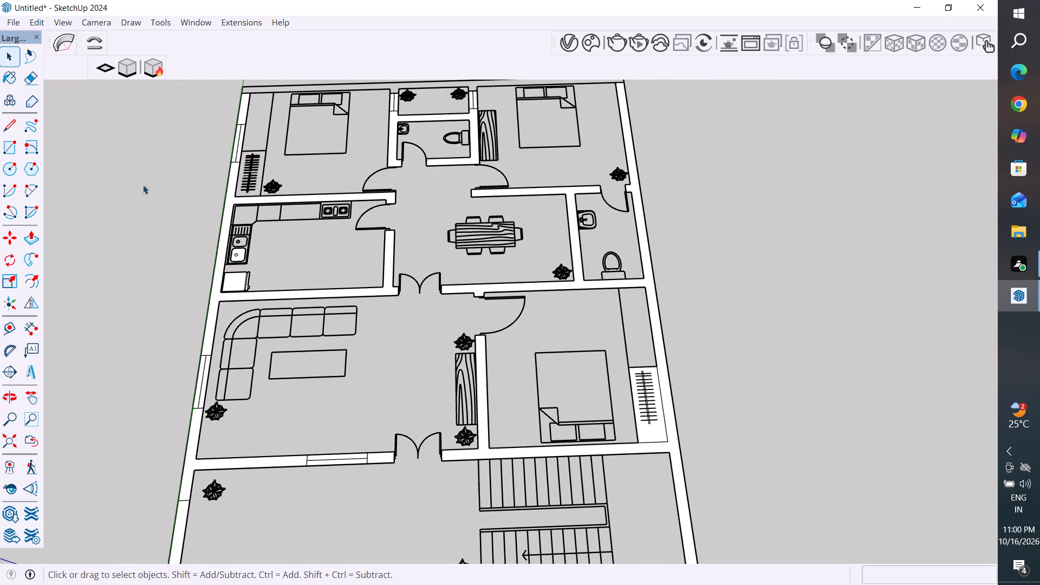
pyautogui.click(17, 126)
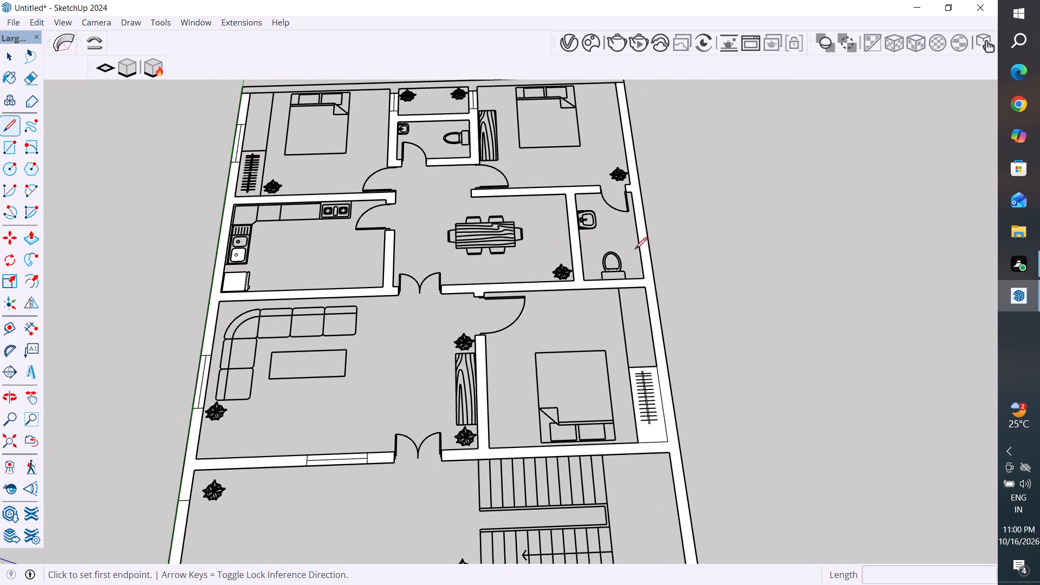
pyautogui.scroll(4, 664, 255)
pyautogui.scroll(4, 639, 303)
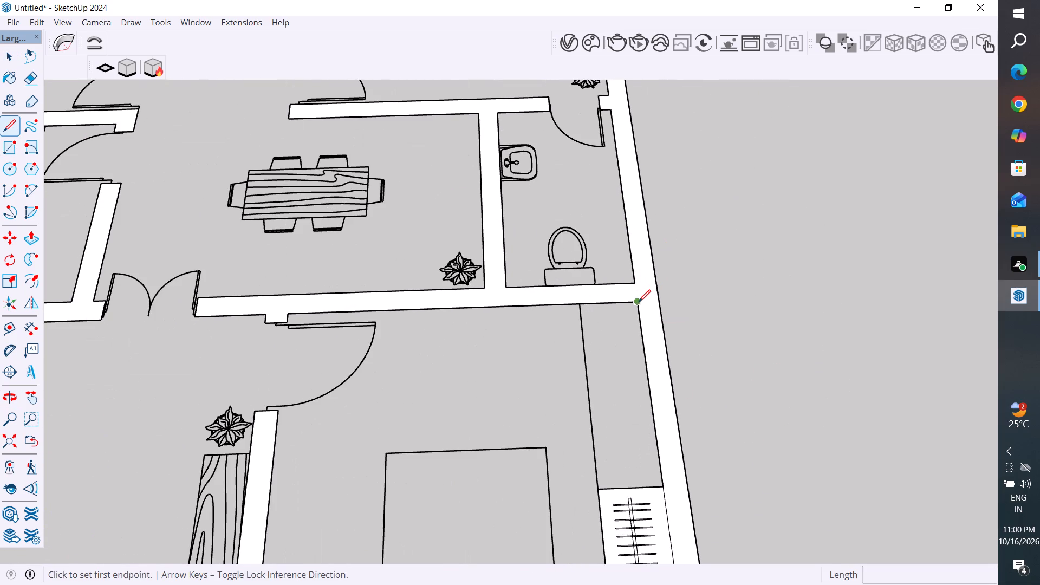
pyautogui.click(639, 302)
pyautogui.click(638, 284)
pyautogui.press('space')
pyautogui.scroll(-9, 635, 295)
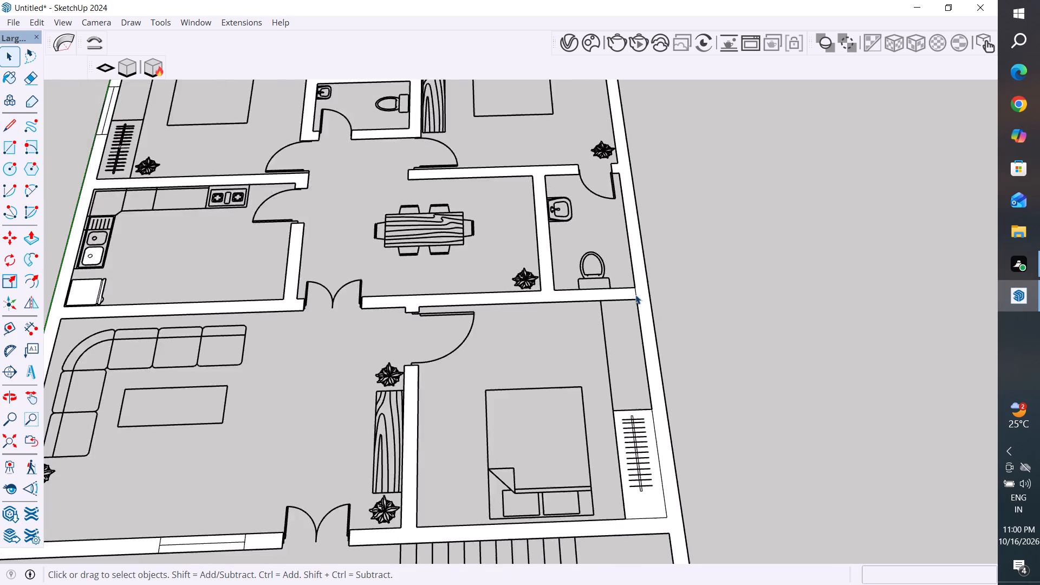
# Draw a 9" line across the end of the bedroom–staircase partition where it meets the long side wall.
pyautogui.scroll(-3, 635, 295)
pyautogui.scroll(9, 671, 433)
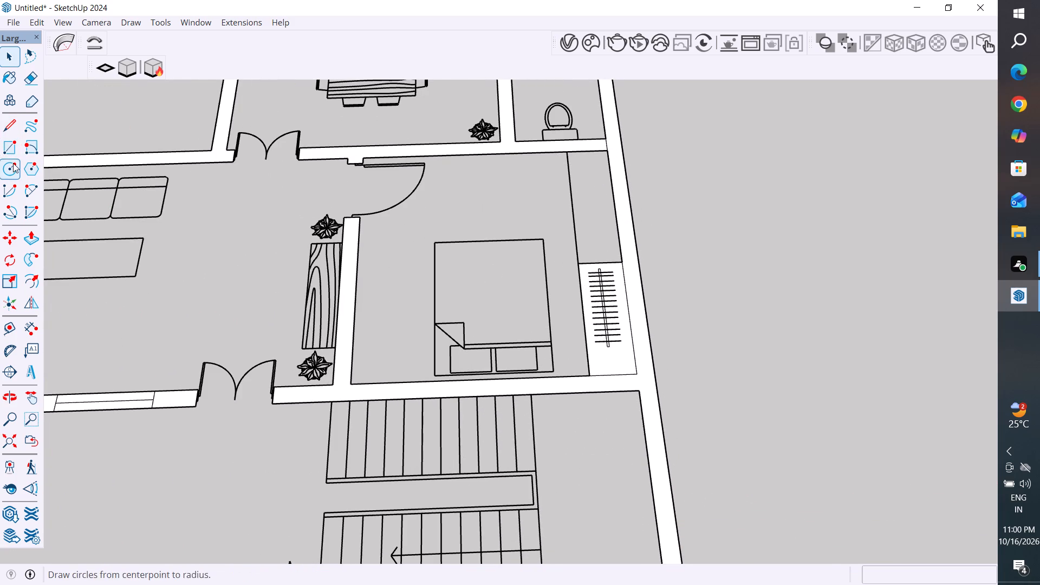
pyautogui.click(10, 126)
pyautogui.scroll(4, 646, 398)
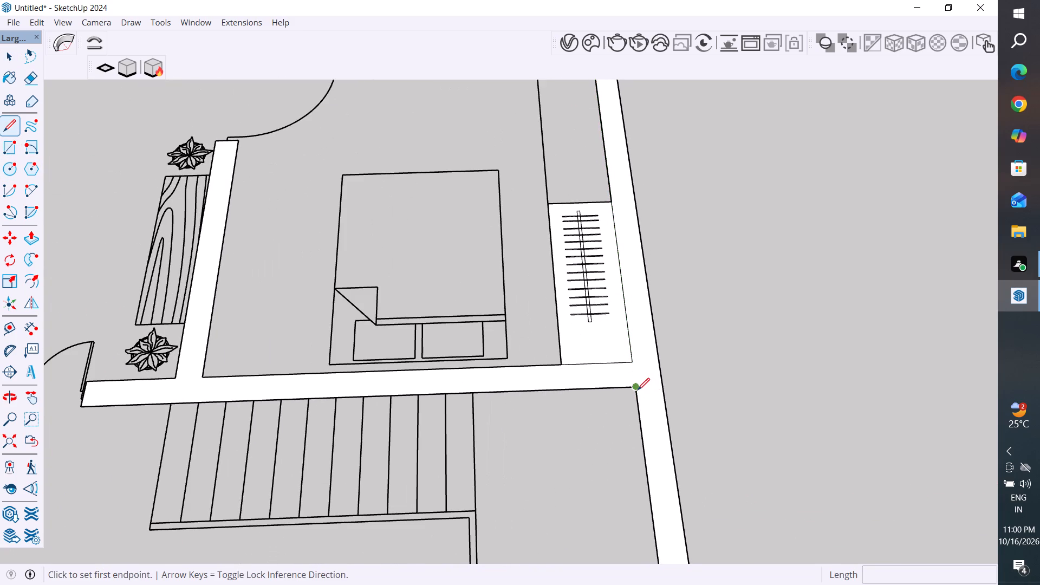
pyautogui.click(638, 390)
pyautogui.click(635, 360)
pyautogui.press('space')
pyautogui.scroll(-16, 656, 375)
pyautogui.scroll(4, 677, 499)
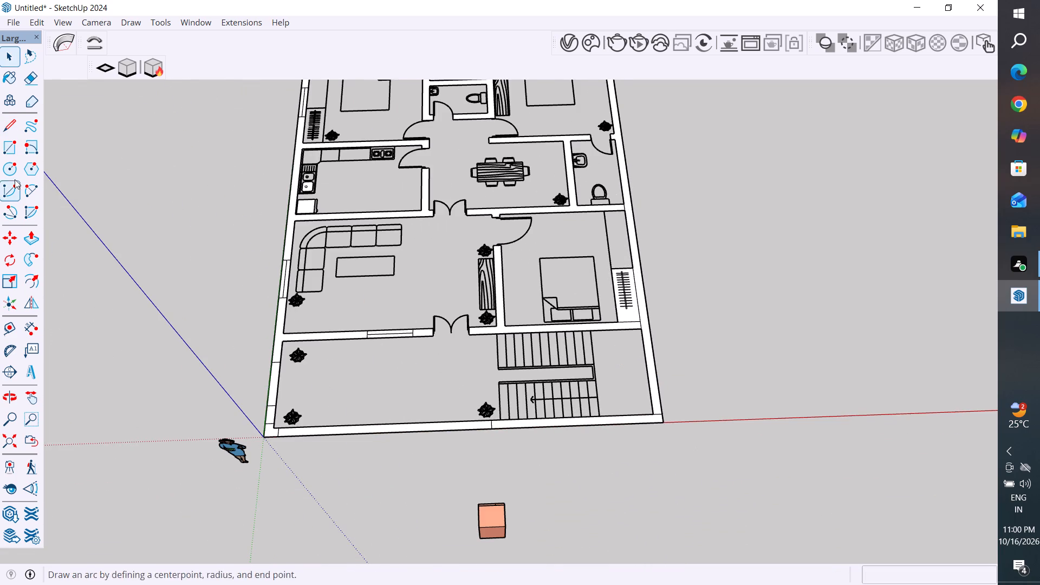
pyautogui.click(9, 56)
# Raise the long side wall beside the staircase and bedrooms to 10' with Push/Pull.
pyautogui.moveTo(758, 424); pyautogui.dragTo(464, 483, button='middle')
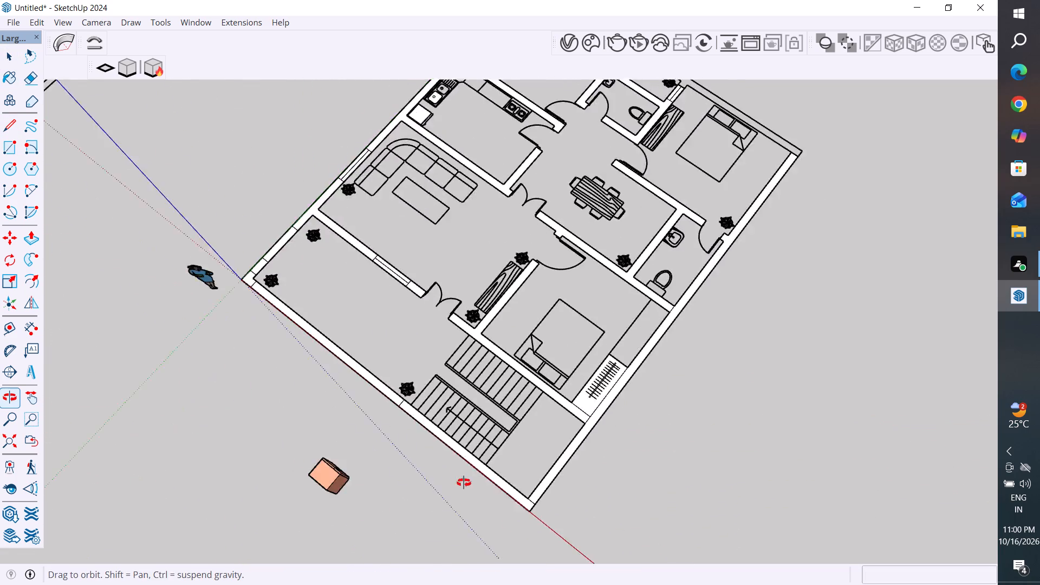
pyautogui.moveTo(464, 483); pyautogui.dragTo(458, 482, button='middle')
pyautogui.scroll(4, 812, 317)
pyautogui.moveTo(732, 367); pyautogui.dragTo(853, 293, button='middle')
pyautogui.scroll(-3, 801, 249)
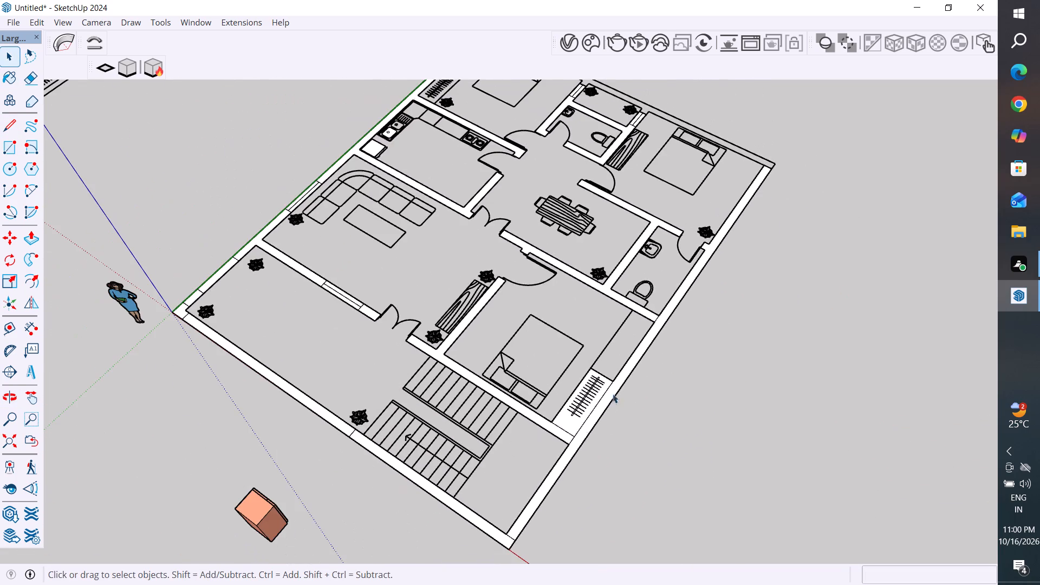
pyautogui.moveTo(614, 476); pyautogui.dragTo(697, 425, button='middle')
pyautogui.click(612, 430)
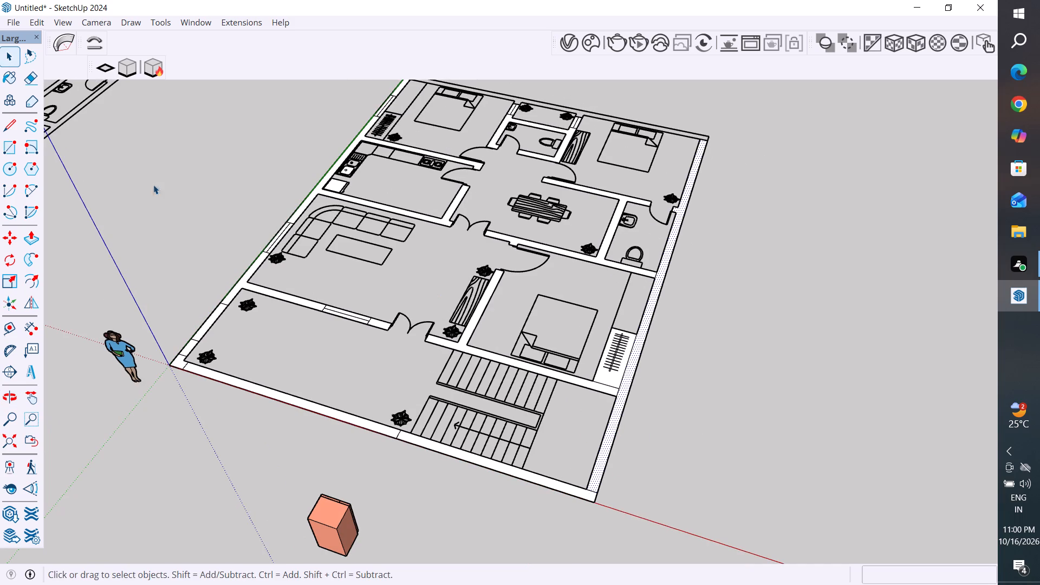
pyautogui.click(26, 235)
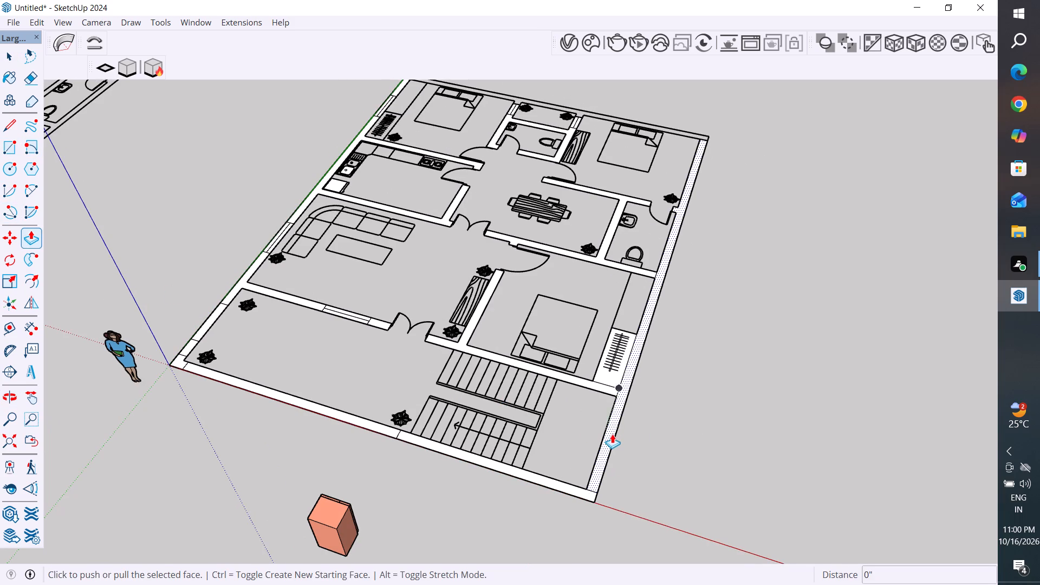
pyautogui.click(610, 434)
pyautogui.moveTo(651, 304); pyautogui.dragTo(566, 243, button='middle')
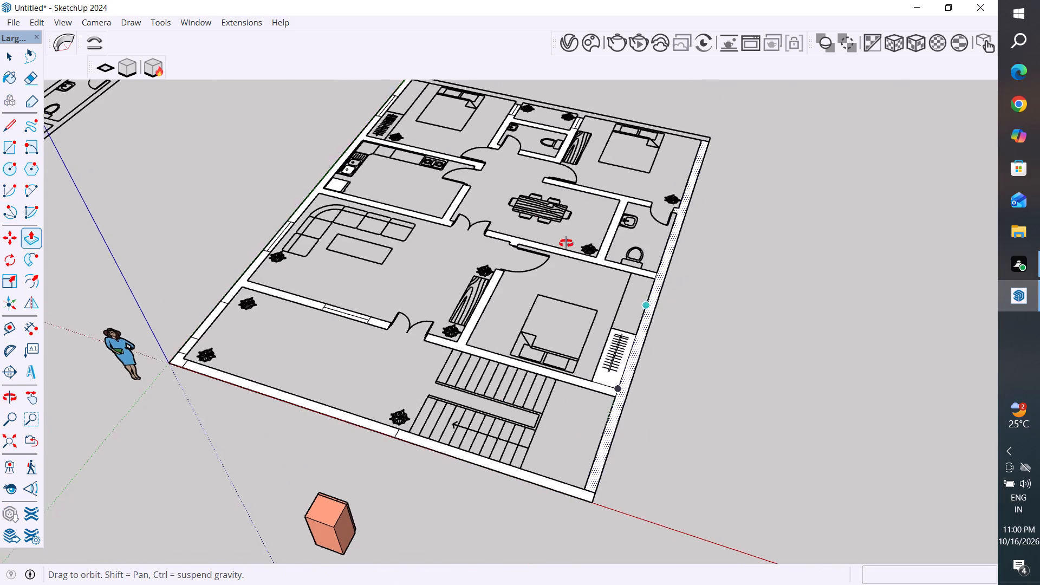
pyautogui.moveTo(566, 243); pyautogui.dragTo(545, 180, button='middle')
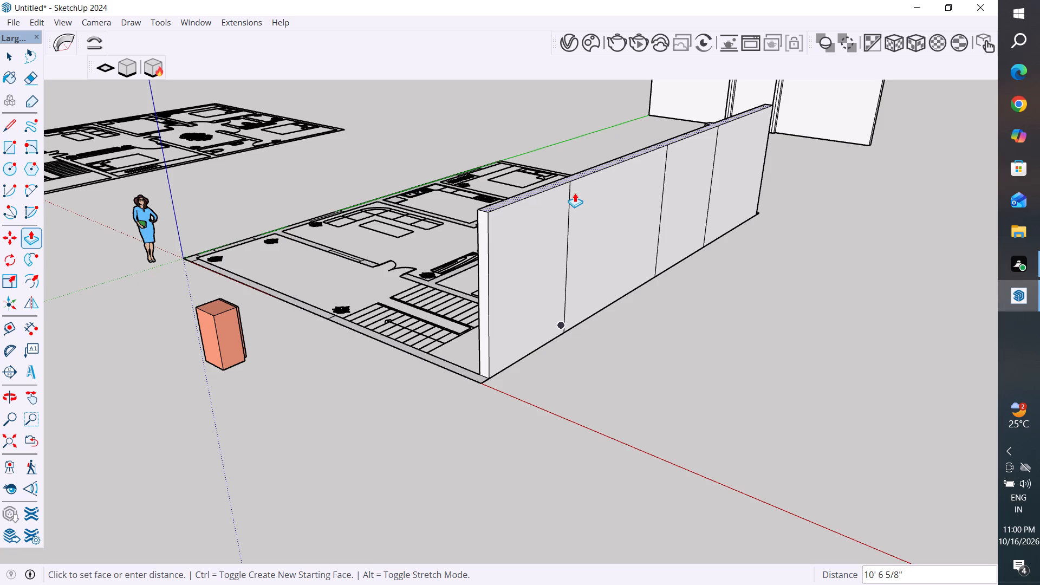
pyautogui.write("10'")
pyautogui.press('Return')
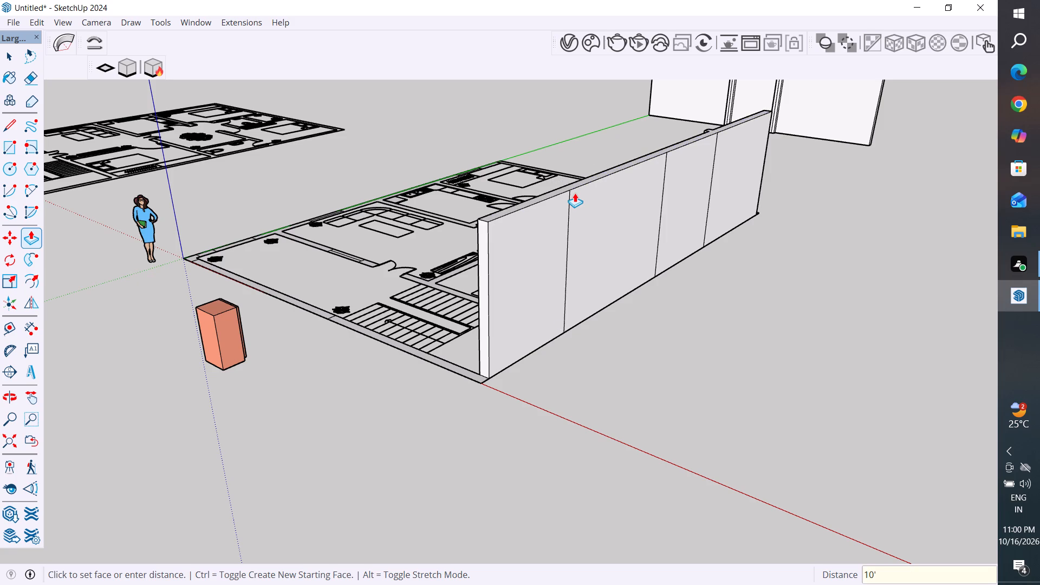
pyautogui.click(4, 60)
# Make all faces and edges of the raised long side wall a group, leaving out the floor plan.
pyautogui.scroll(-4, 415, 186)
pyautogui.moveTo(453, 203); pyautogui.dragTo(897, 299, button='middle')
pyautogui.moveTo(459, 242); pyautogui.dragTo(748, 173, button='middle')
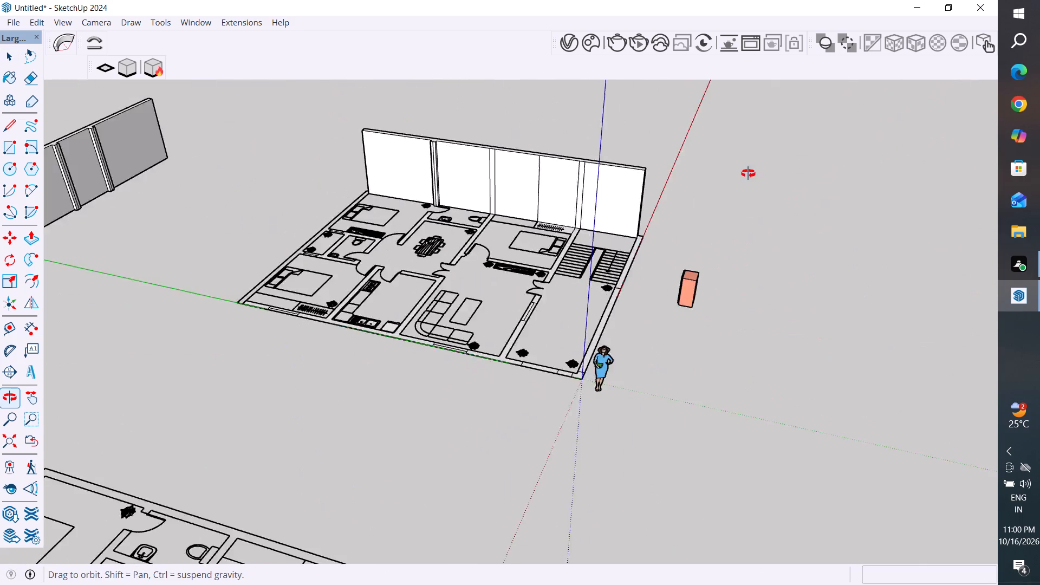
pyautogui.moveTo(748, 173); pyautogui.dragTo(828, 163, button='middle')
pyautogui.scroll(4, 423, 198)
pyautogui.moveTo(377, 271); pyautogui.dragTo(358, 406, button='middle')
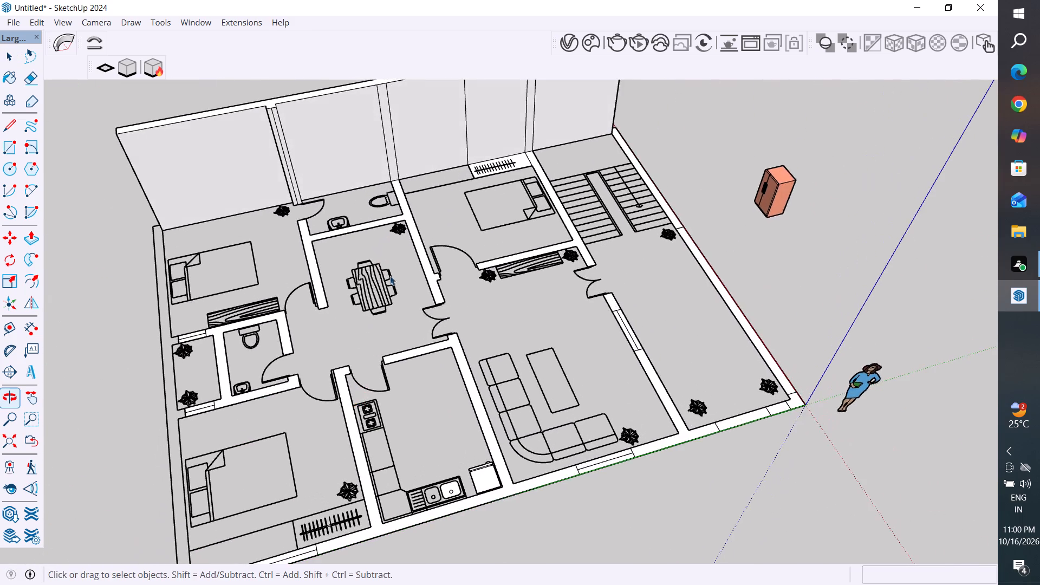
pyautogui.scroll(-6, 388, 292)
pyautogui.moveTo(566, 326); pyautogui.dragTo(477, 402, button='middle')
pyautogui.scroll(1, 481, 386)
pyautogui.scroll(-3, 497, 326)
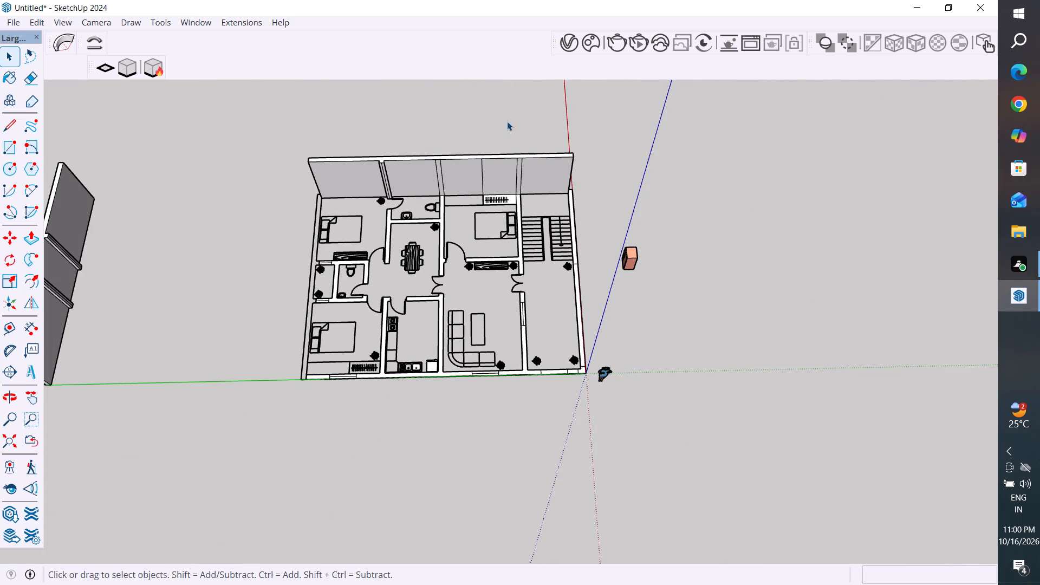
pyautogui.moveTo(404, 172); pyautogui.dragTo(407, 86, button='middle')
pyautogui.moveTo(364, 174); pyautogui.dragTo(434, 56, button='middle')
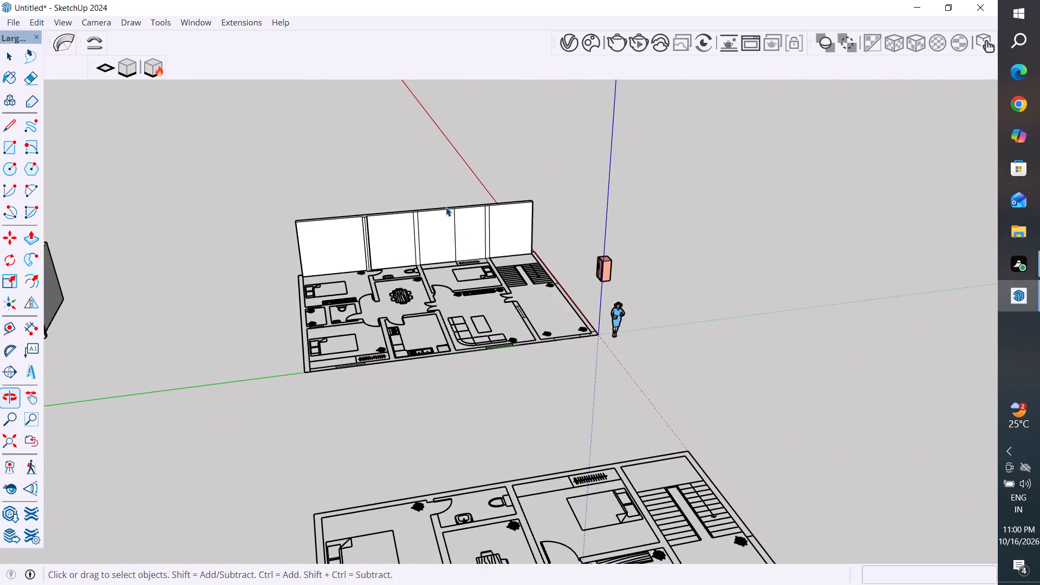
pyautogui.moveTo(416, 241); pyautogui.dragTo(390, 203, button='middle')
pyautogui.moveTo(568, 244); pyautogui.dragTo(529, 212, button='middle')
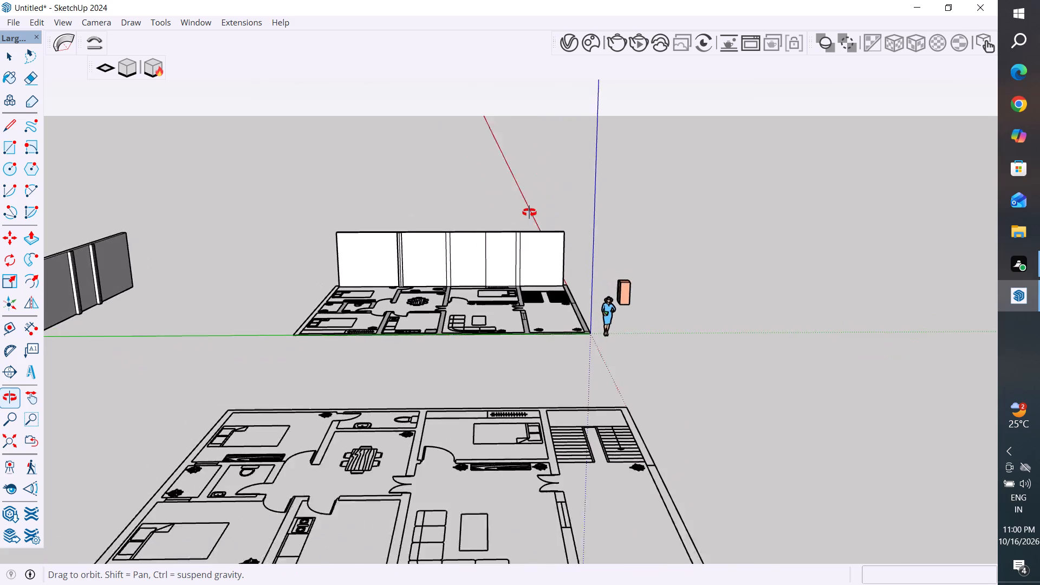
pyautogui.moveTo(529, 212); pyautogui.dragTo(513, 222, button='middle')
pyautogui.moveTo(580, 204); pyautogui.dragTo(316, 263)
pyautogui.scroll(3, 487, 257)
pyautogui.moveTo(536, 284); pyautogui.dragTo(514, 362, button='middle')
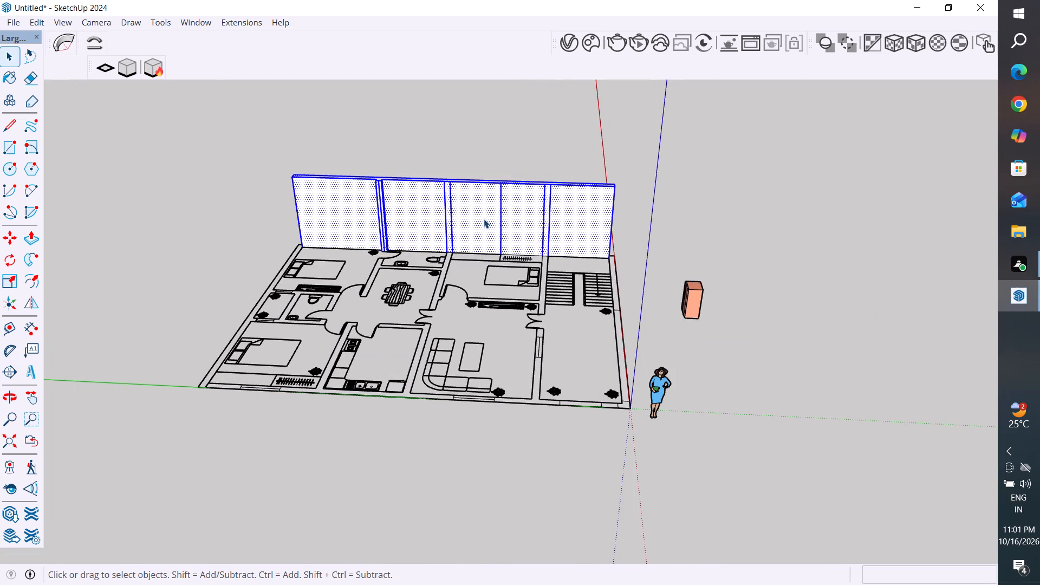
pyautogui.tripleClick(483, 217)
pyautogui.tripleClick(479, 214)
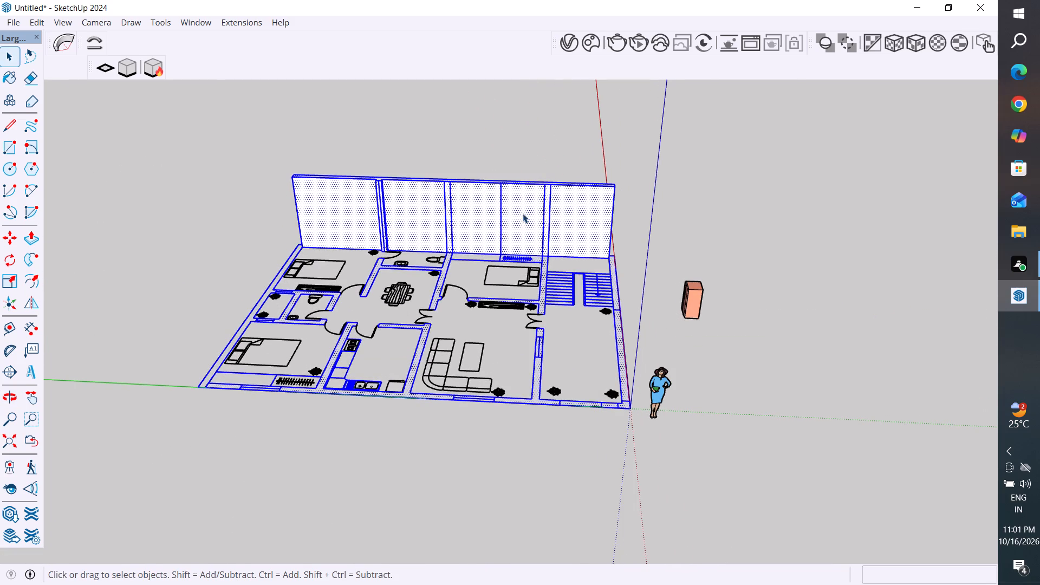
pyautogui.click(637, 177)
pyautogui.scroll(1, 642, 157)
pyautogui.moveTo(642, 159); pyautogui.dragTo(529, 204)
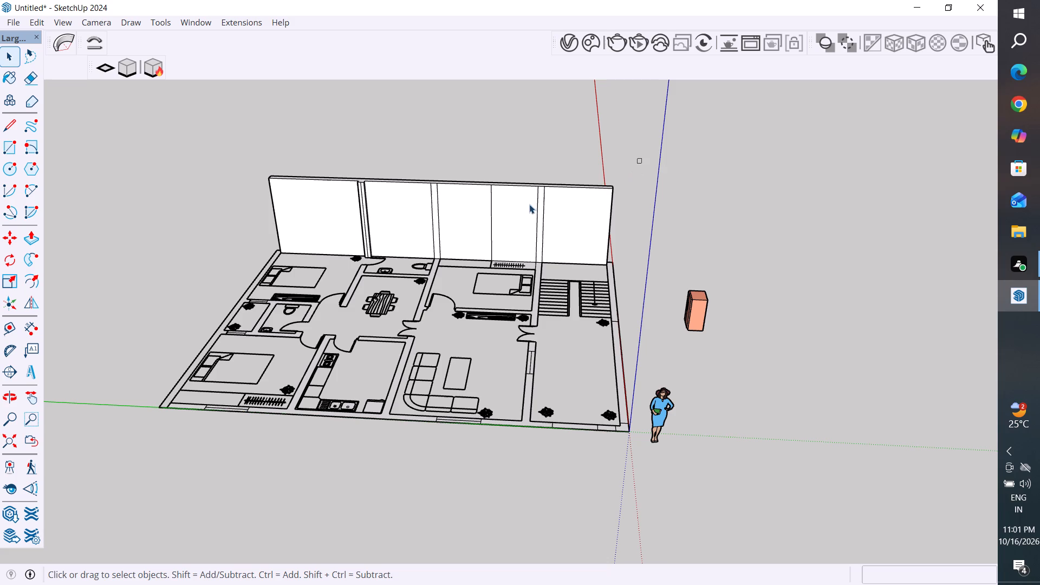
pyautogui.moveTo(529, 204); pyautogui.dragTo(203, 228)
pyautogui.rightClick(320, 227)
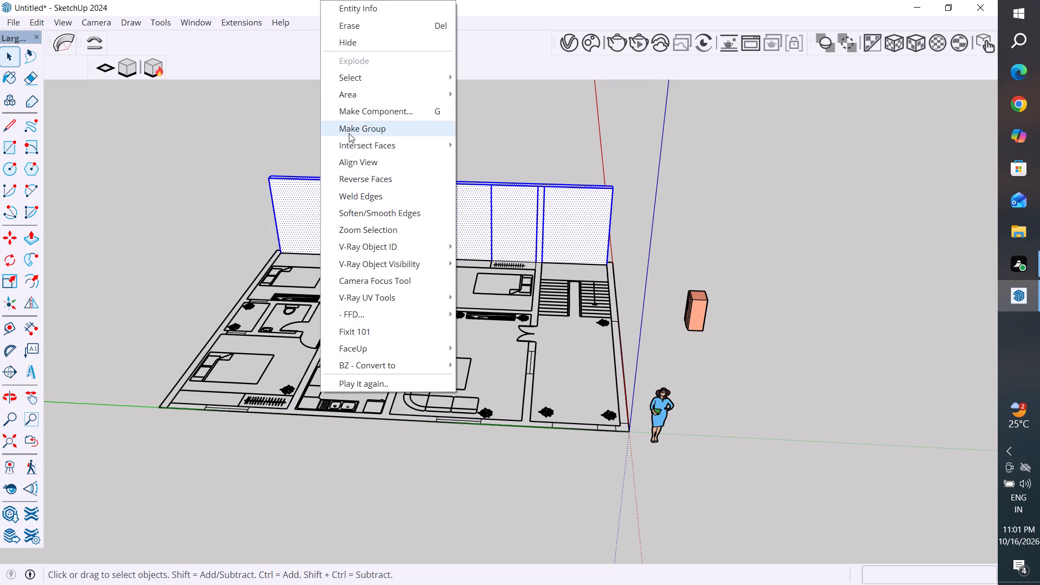
pyautogui.click(349, 133)
pyautogui.click(713, 214)
# Copy the grouped long side wall about 8' outward along the red axis, away from the floor plan.
pyautogui.moveTo(717, 194); pyautogui.dragTo(316, 476, button='middle')
pyautogui.moveTo(667, 324); pyautogui.dragTo(535, 236, button='middle')
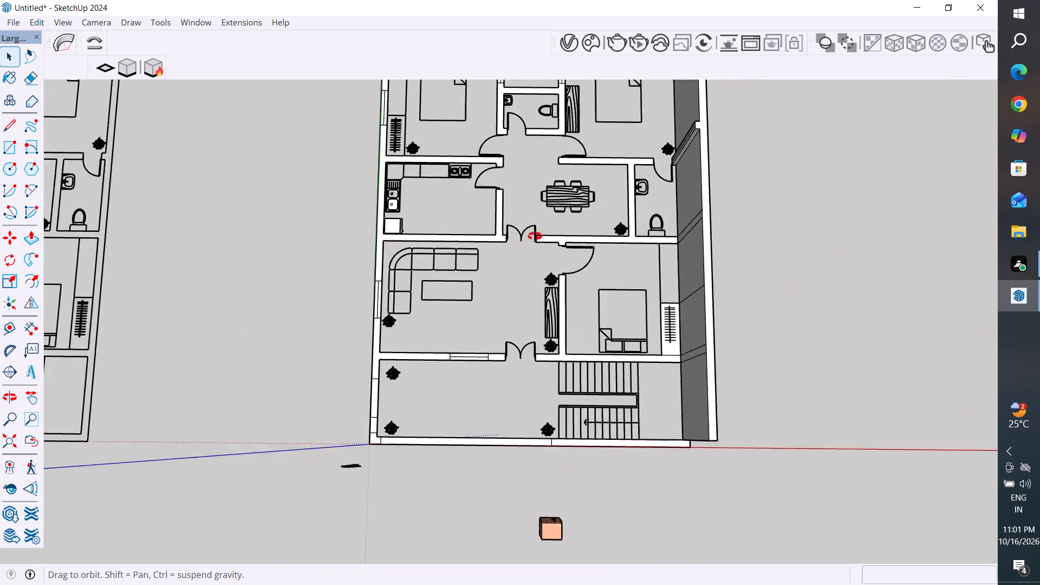
pyautogui.moveTo(535, 236); pyautogui.dragTo(330, 93, button='middle')
pyautogui.moveTo(751, 490); pyautogui.dragTo(587, 174, button='middle')
pyautogui.scroll(7, 608, 183)
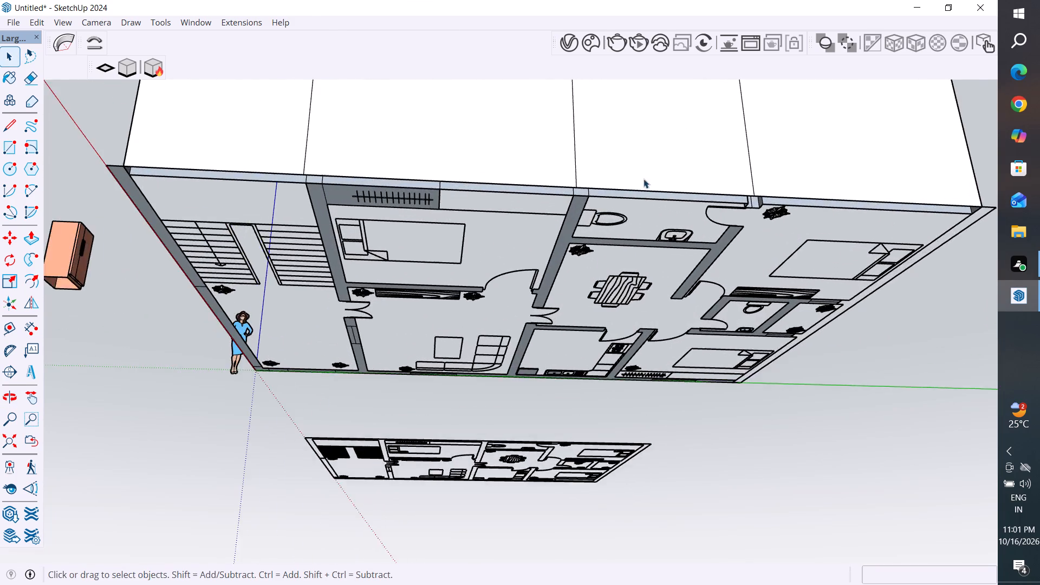
pyautogui.scroll(3, 643, 179)
pyautogui.moveTo(690, 171); pyautogui.dragTo(628, 392, button='middle')
pyautogui.scroll(1, 637, 348)
pyautogui.scroll(-4, 666, 238)
pyautogui.click(652, 261)
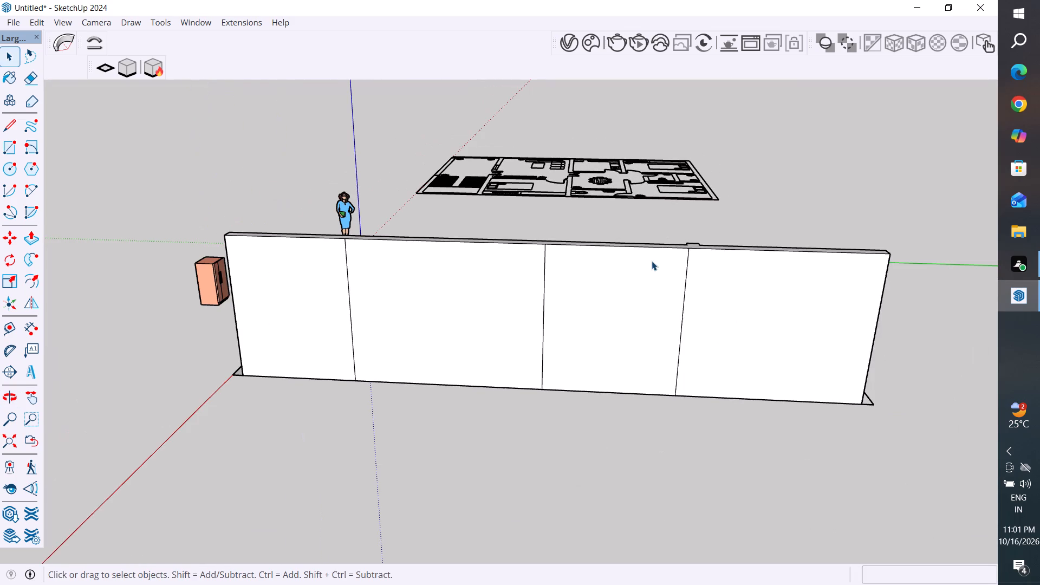
pyautogui.scroll(-4, 652, 261)
pyautogui.moveTo(507, 370); pyautogui.dragTo(896, 367, button='middle')
pyautogui.moveTo(492, 387); pyautogui.dragTo(549, 426, button='middle')
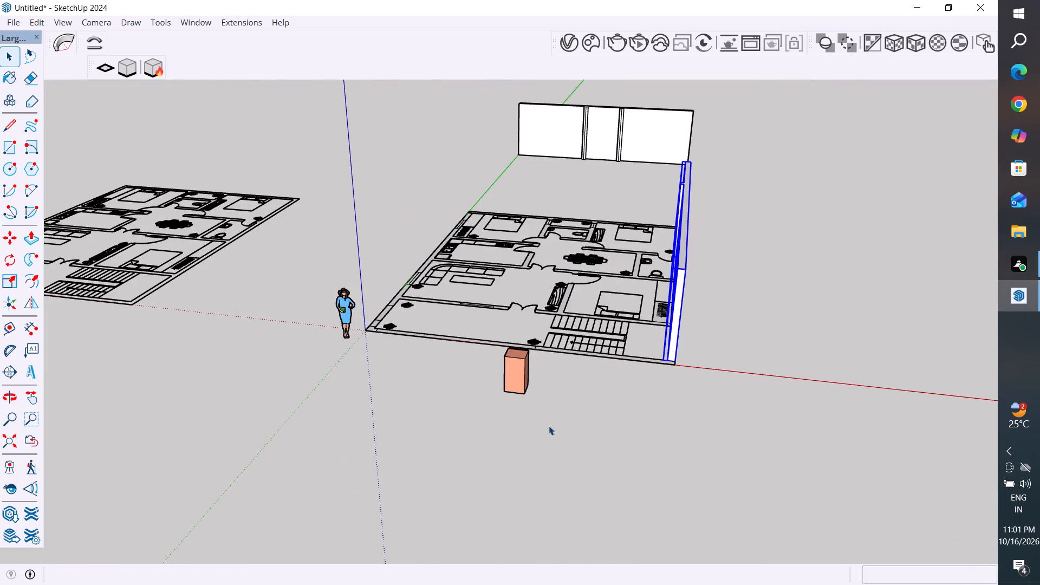
pyautogui.press('m')
pyautogui.scroll(3, 669, 358)
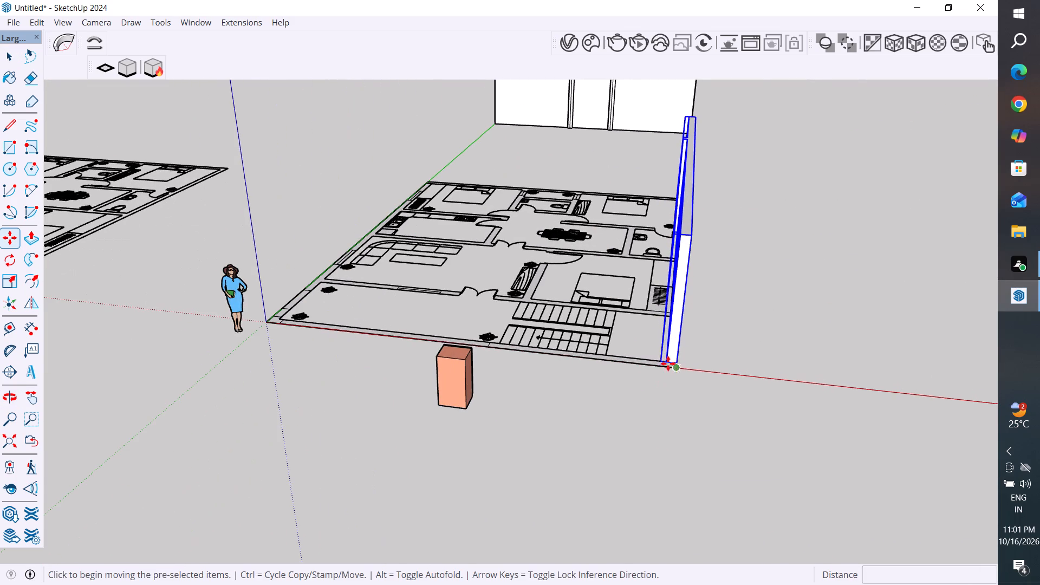
pyautogui.click(662, 363)
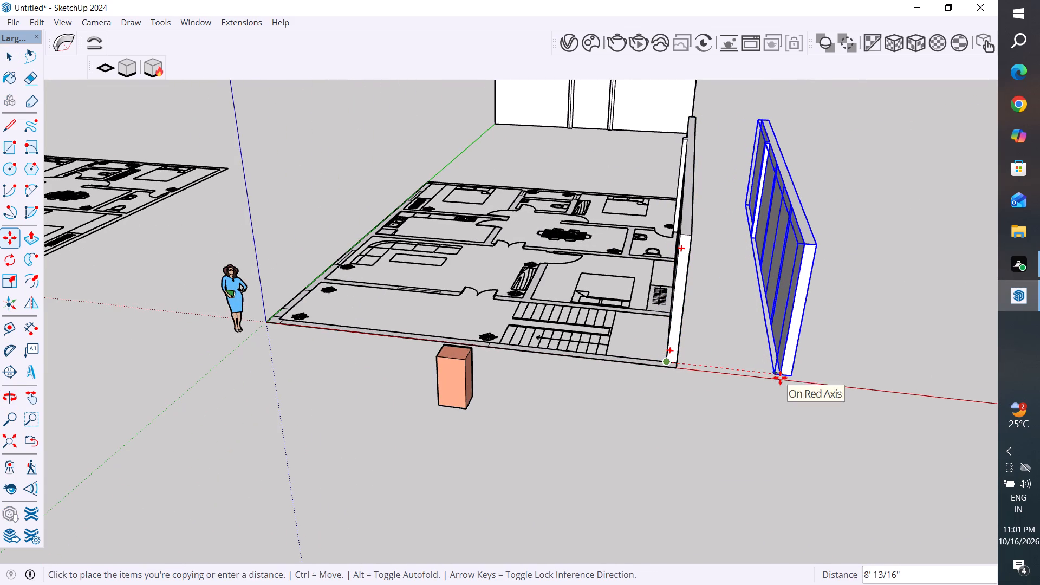
pyautogui.click(780, 378)
pyautogui.click(10, 58)
pyautogui.click(285, 167)
# Draw a 9" by 41' 3" rectangle between opposite corners of the copied wall's open underside to close it.
pyautogui.scroll(-5, 349, 319)
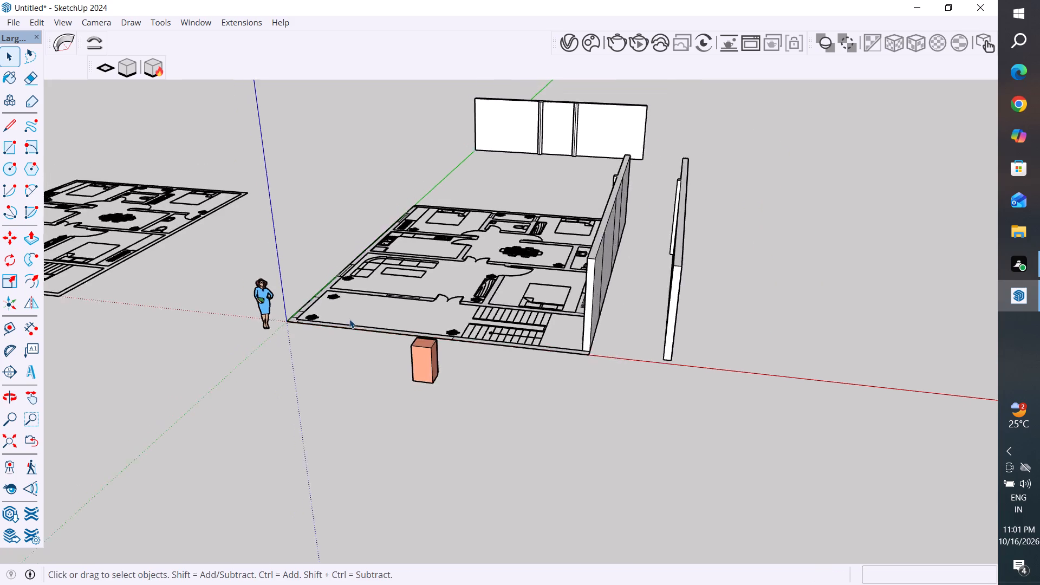
pyautogui.moveTo(571, 352); pyautogui.dragTo(494, 141, button='middle')
pyautogui.scroll(-2, 535, 206)
pyautogui.scroll(9, 552, 184)
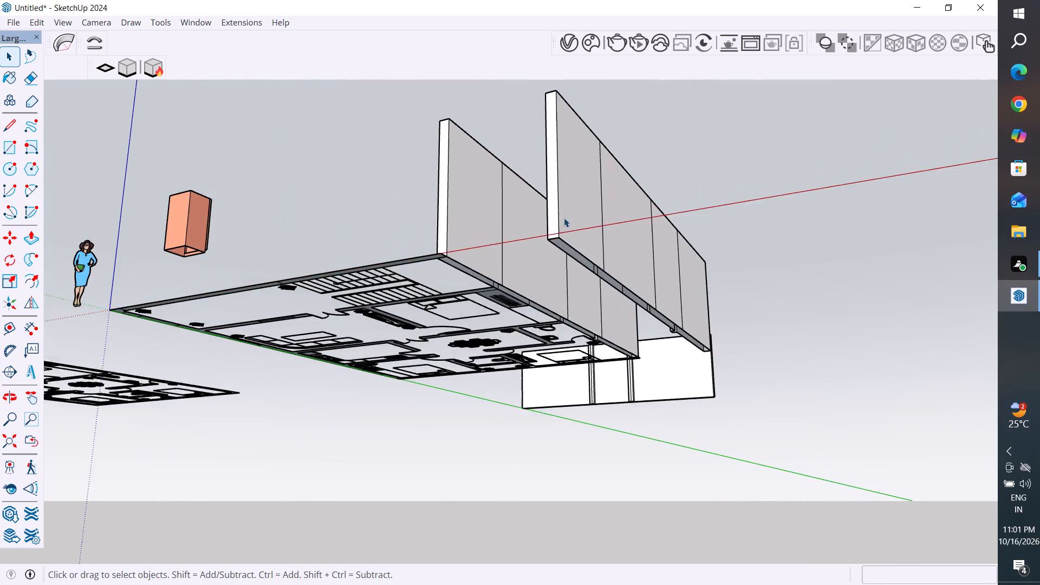
pyautogui.moveTo(568, 219); pyautogui.dragTo(669, 109, button='middle')
pyautogui.scroll(1, 639, 198)
pyautogui.scroll(-5, 609, 365)
pyautogui.moveTo(626, 217); pyautogui.dragTo(142, 238, button='middle')
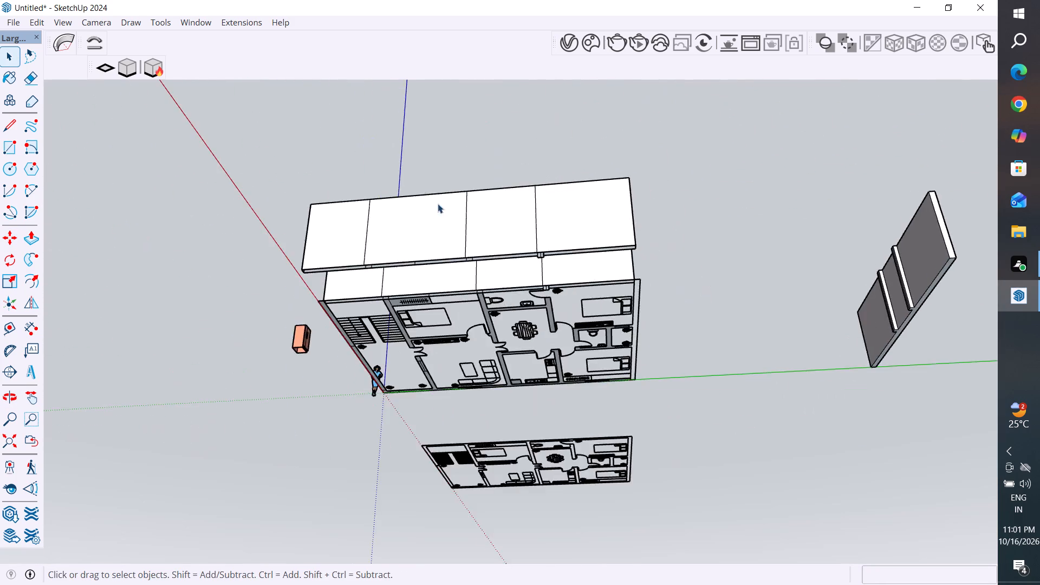
pyautogui.scroll(5, 438, 191)
pyautogui.scroll(5, 458, 255)
pyautogui.moveTo(474, 302); pyautogui.dragTo(482, 196, button='middle')
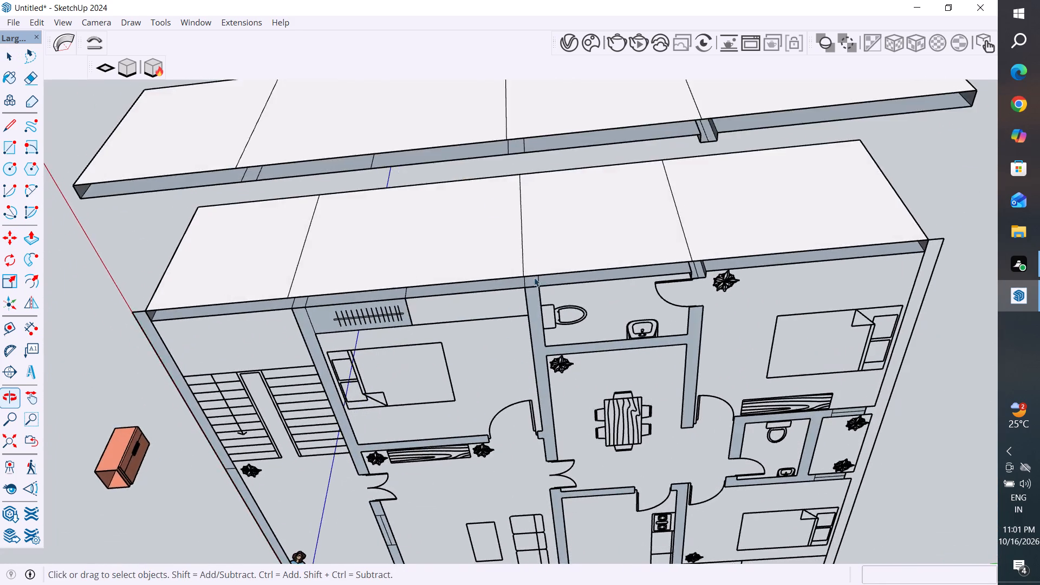
pyautogui.scroll(-12, 537, 324)
pyautogui.moveTo(655, 480); pyautogui.dragTo(628, 243, button='middle')
pyautogui.scroll(5, 513, 206)
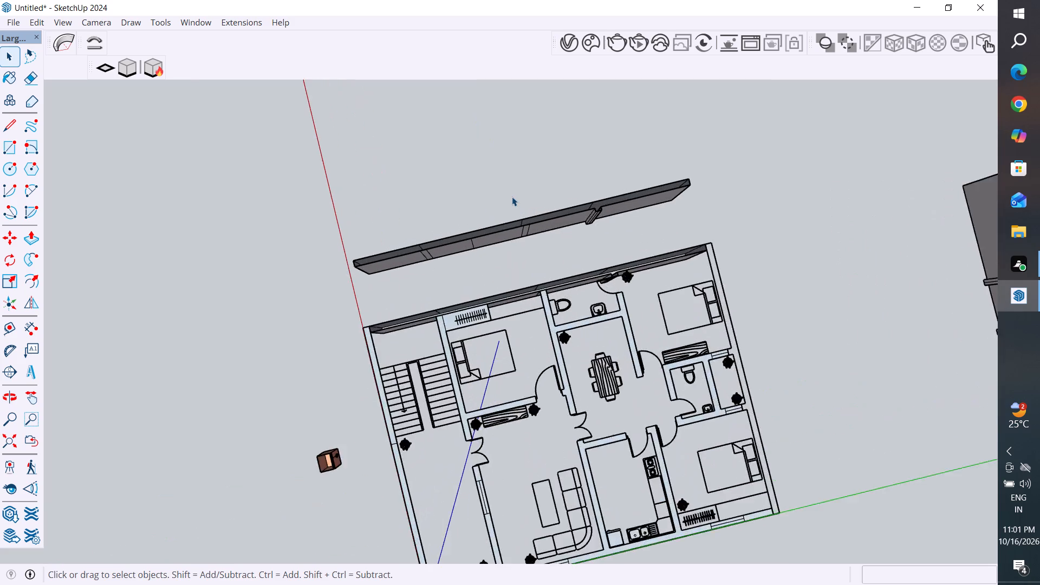
pyautogui.scroll(4, 512, 197)
pyautogui.moveTo(557, 224); pyautogui.dragTo(697, 282, button='middle')
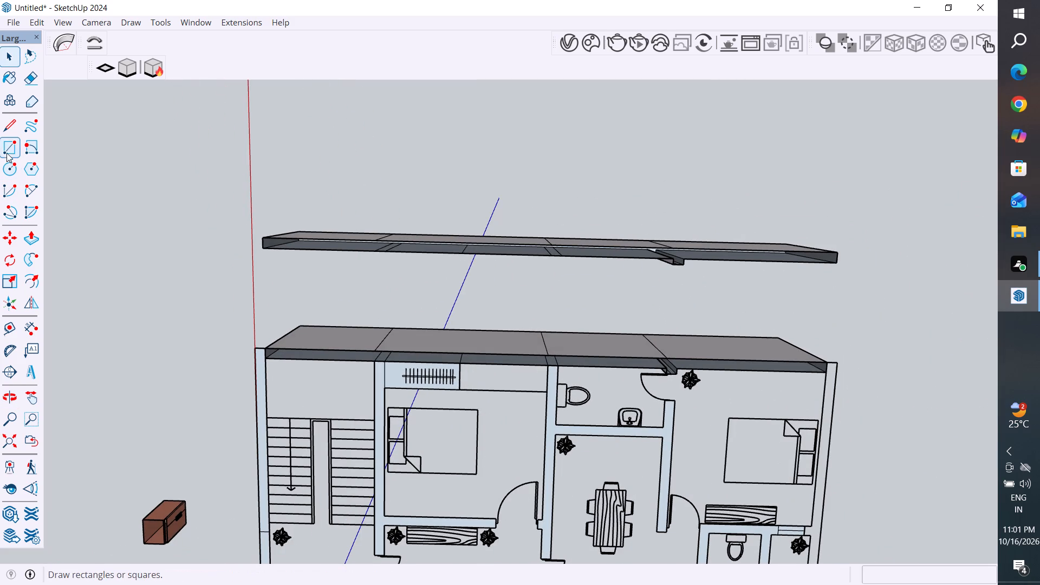
pyautogui.click(7, 136)
pyautogui.click(6, 146)
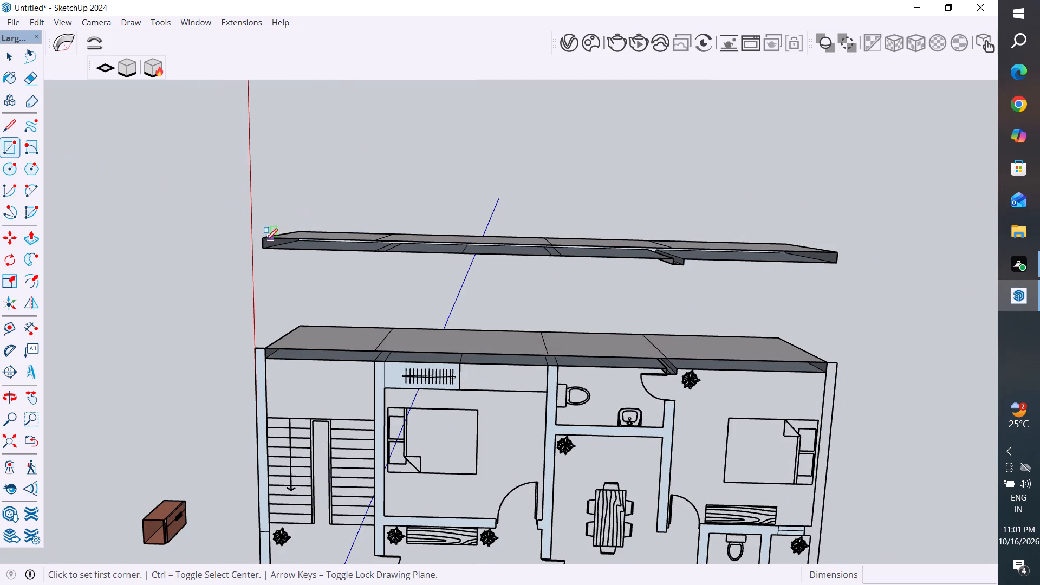
pyautogui.click(259, 240)
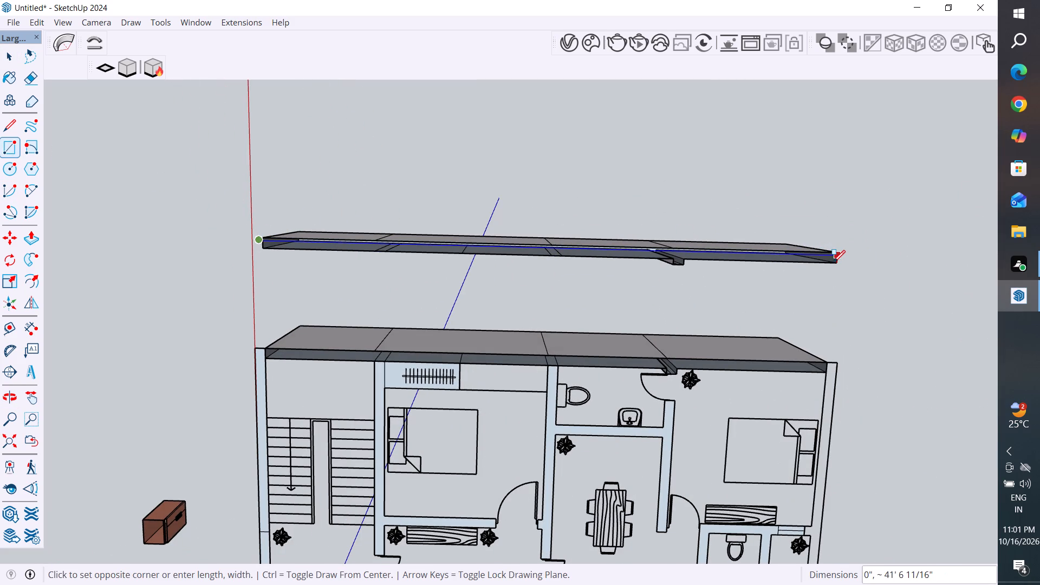
pyautogui.scroll(5, 835, 268)
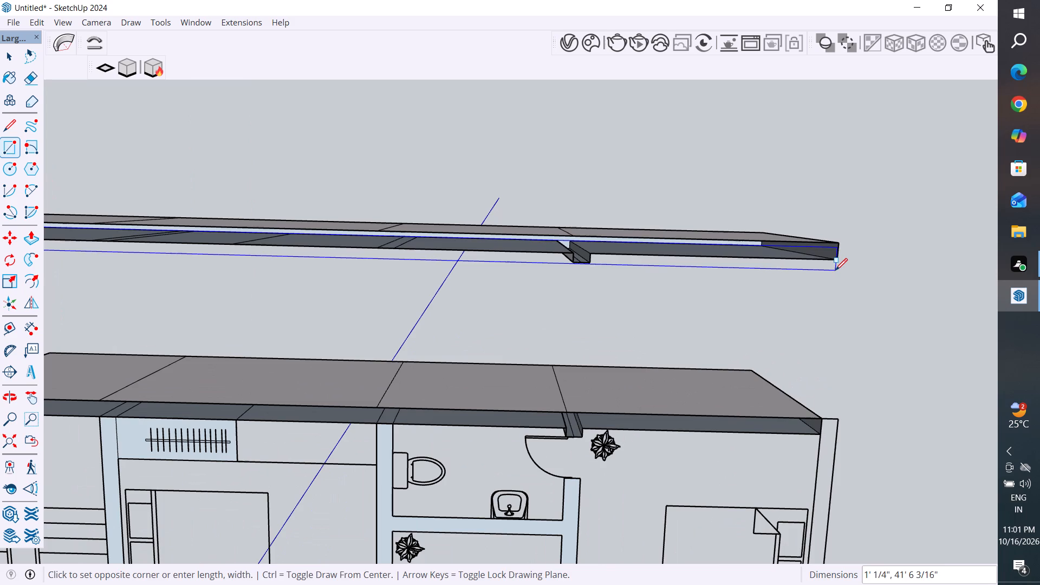
pyautogui.press('Escape')
pyautogui.scroll(9, 837, 249)
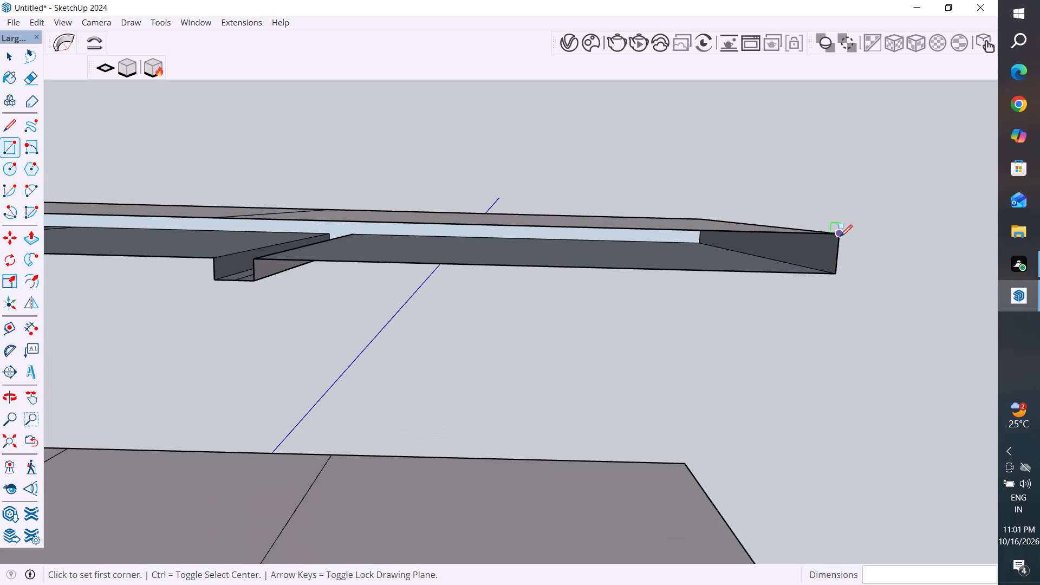
pyautogui.click(840, 236)
pyautogui.scroll(-15, 840, 236)
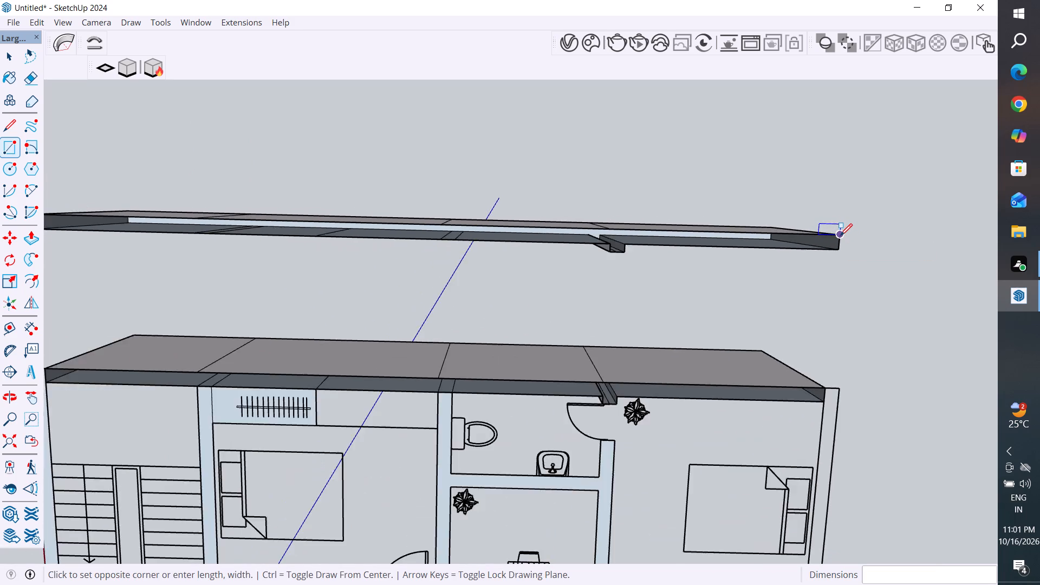
pyautogui.scroll(-2, 840, 236)
pyautogui.scroll(9, 319, 227)
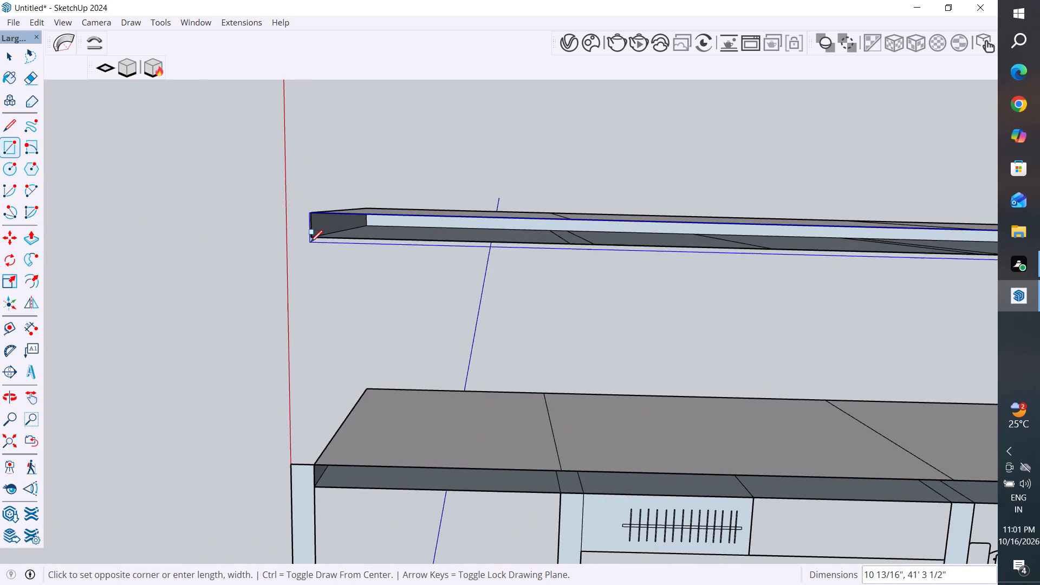
pyautogui.click(312, 238)
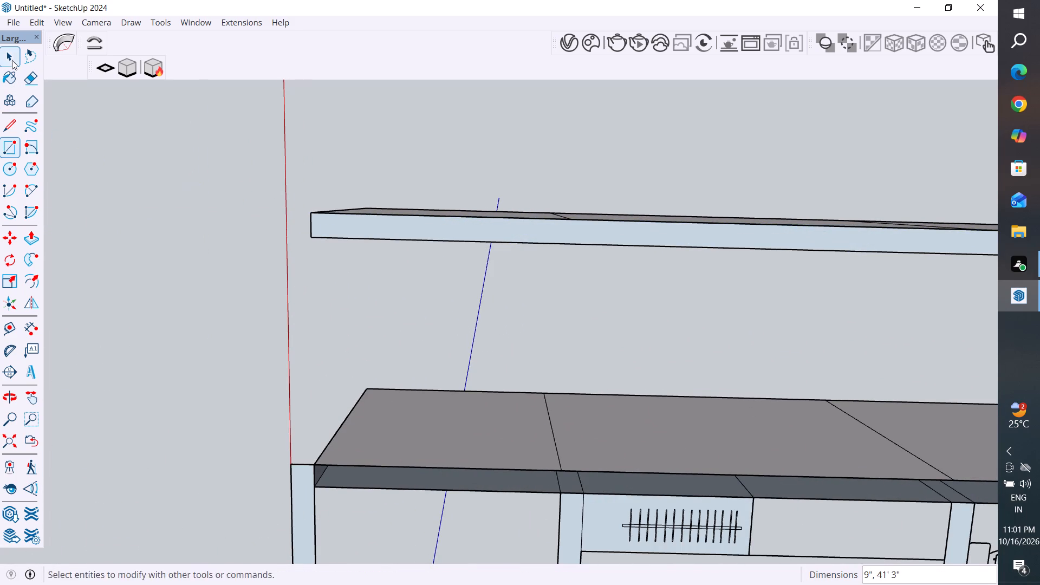
pyautogui.click(12, 59)
# Draw a 9" by 5" rectangle closing the underside of the small partition stub projecting from the copied wall.
pyautogui.scroll(-7, 114, 374)
pyautogui.scroll(-6, 283, 388)
pyautogui.scroll(8, 505, 343)
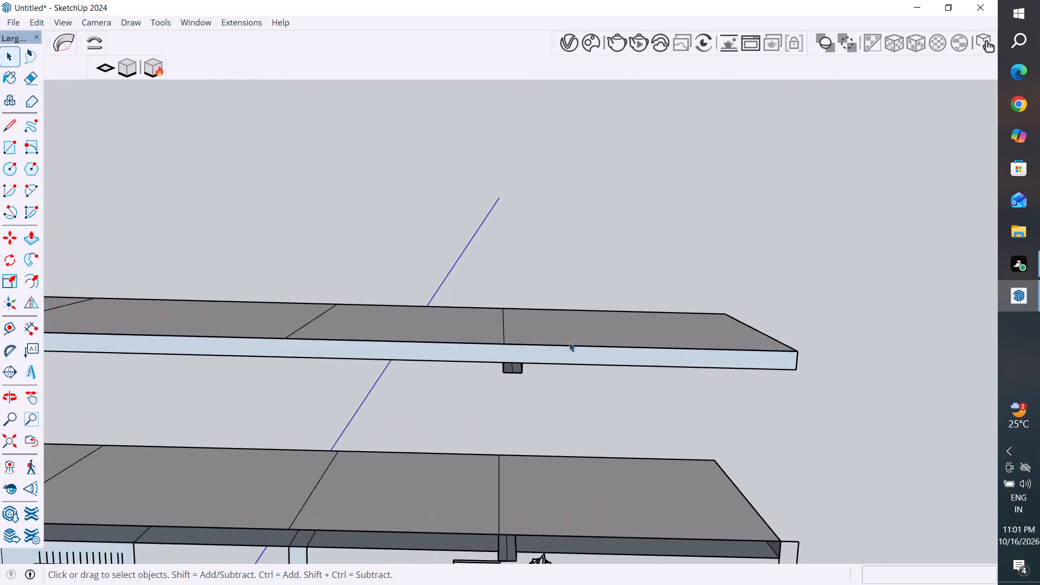
pyautogui.scroll(15, 569, 342)
pyautogui.moveTo(564, 367); pyautogui.dragTo(553, 346, button='middle')
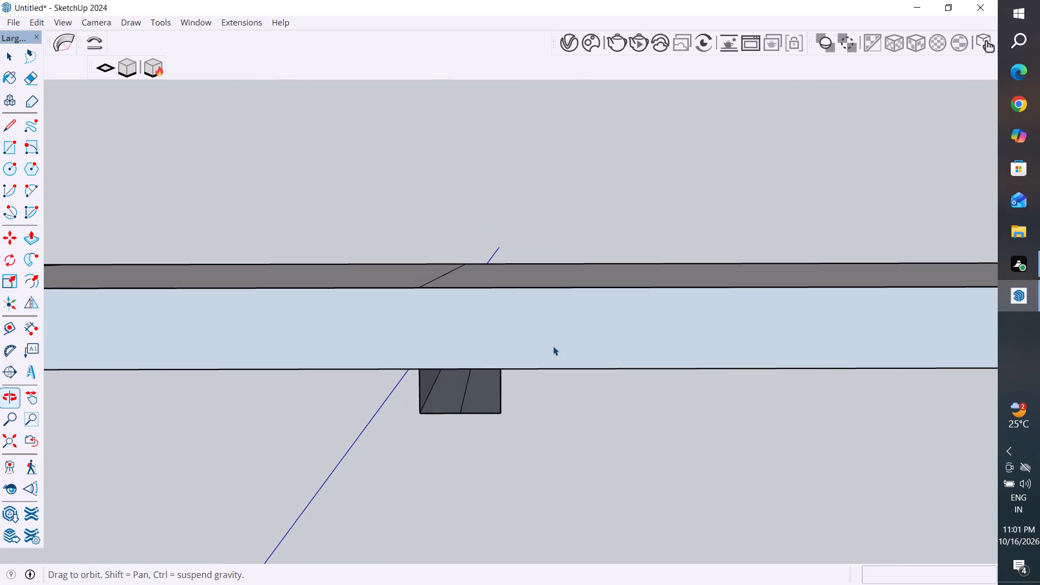
pyautogui.moveTo(553, 346); pyautogui.dragTo(557, 348, button='middle')
pyautogui.click(7, 150)
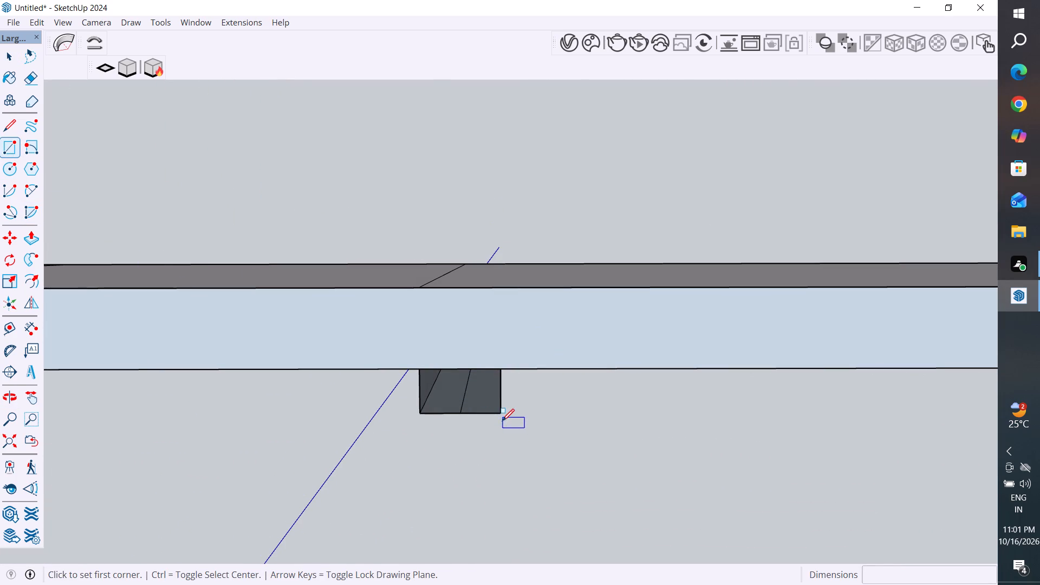
pyautogui.click(502, 415)
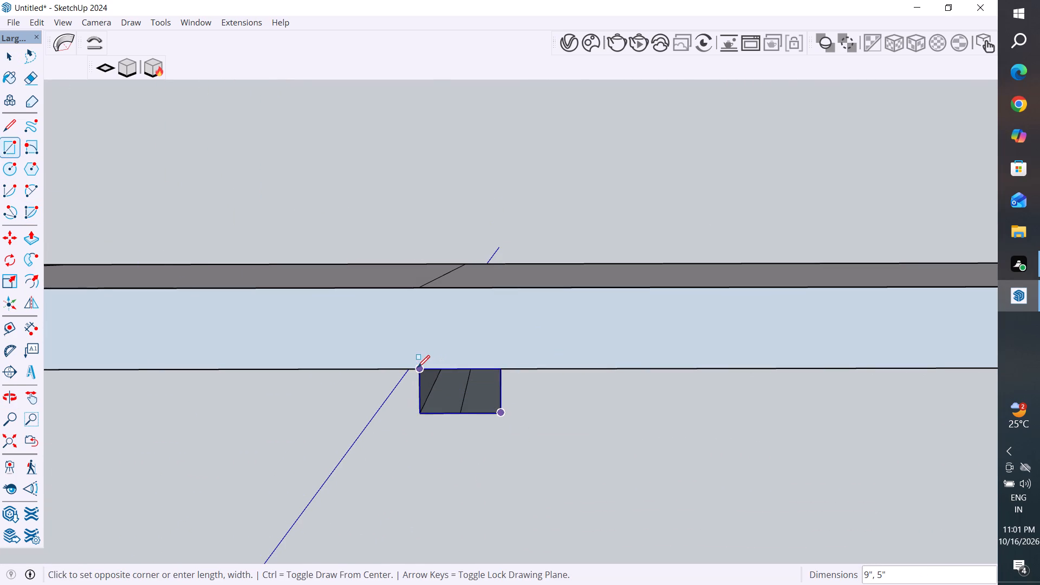
pyautogui.click(418, 368)
pyautogui.scroll(-4, 508, 460)
pyautogui.press('Escape')
pyautogui.press('Escape')
pyautogui.press('Escape')
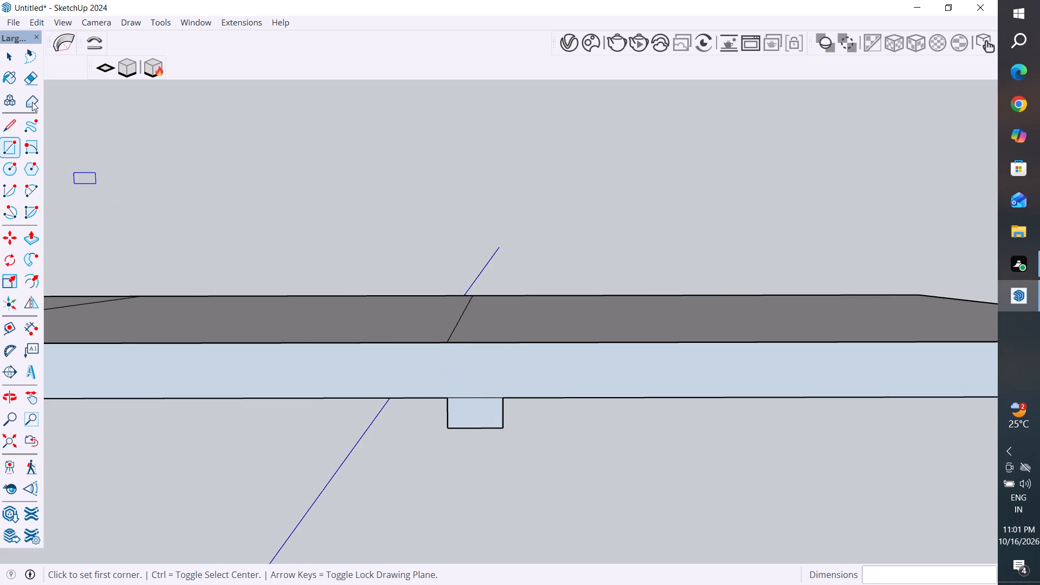
# Delete the edge separating the stub's bottom face from the long bottom face of the copied wall.
pyautogui.click(10, 66)
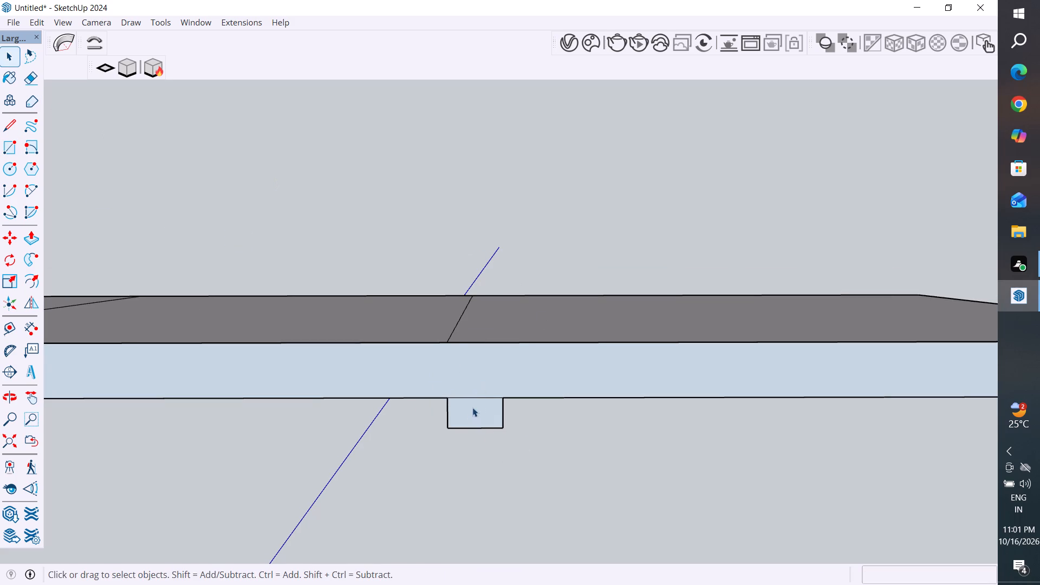
pyautogui.click(488, 398)
pyautogui.press('Delete')
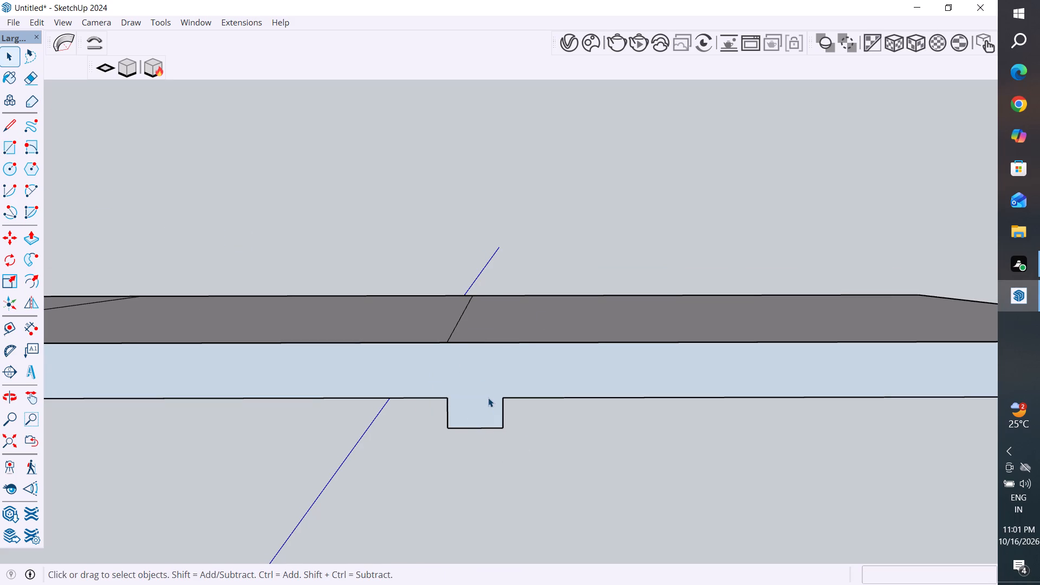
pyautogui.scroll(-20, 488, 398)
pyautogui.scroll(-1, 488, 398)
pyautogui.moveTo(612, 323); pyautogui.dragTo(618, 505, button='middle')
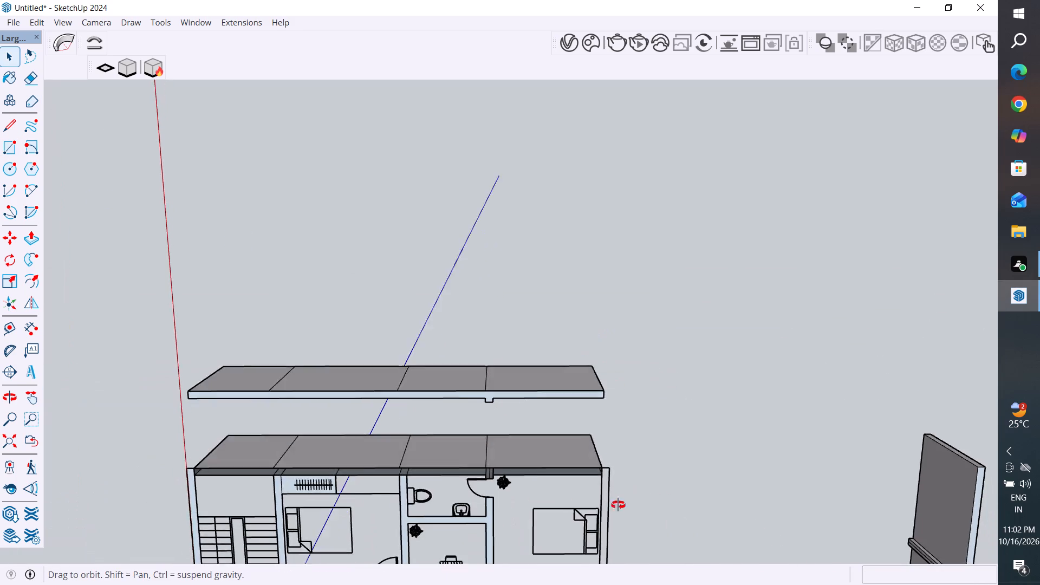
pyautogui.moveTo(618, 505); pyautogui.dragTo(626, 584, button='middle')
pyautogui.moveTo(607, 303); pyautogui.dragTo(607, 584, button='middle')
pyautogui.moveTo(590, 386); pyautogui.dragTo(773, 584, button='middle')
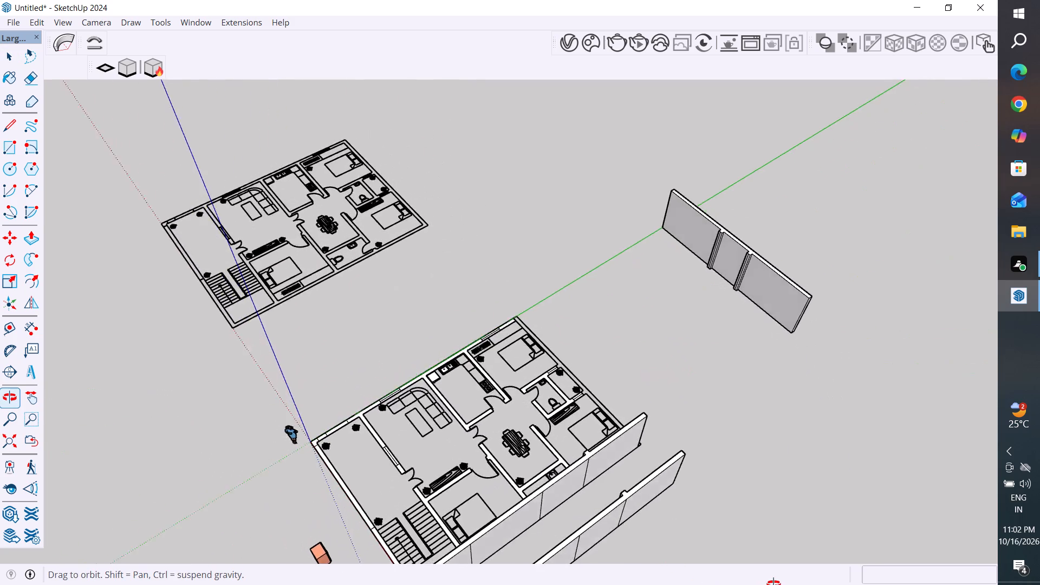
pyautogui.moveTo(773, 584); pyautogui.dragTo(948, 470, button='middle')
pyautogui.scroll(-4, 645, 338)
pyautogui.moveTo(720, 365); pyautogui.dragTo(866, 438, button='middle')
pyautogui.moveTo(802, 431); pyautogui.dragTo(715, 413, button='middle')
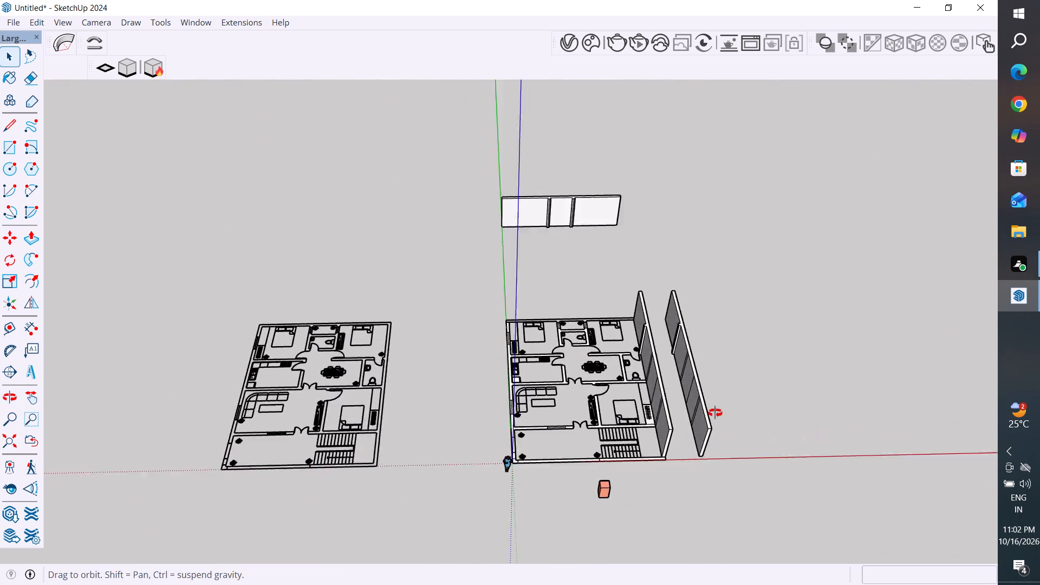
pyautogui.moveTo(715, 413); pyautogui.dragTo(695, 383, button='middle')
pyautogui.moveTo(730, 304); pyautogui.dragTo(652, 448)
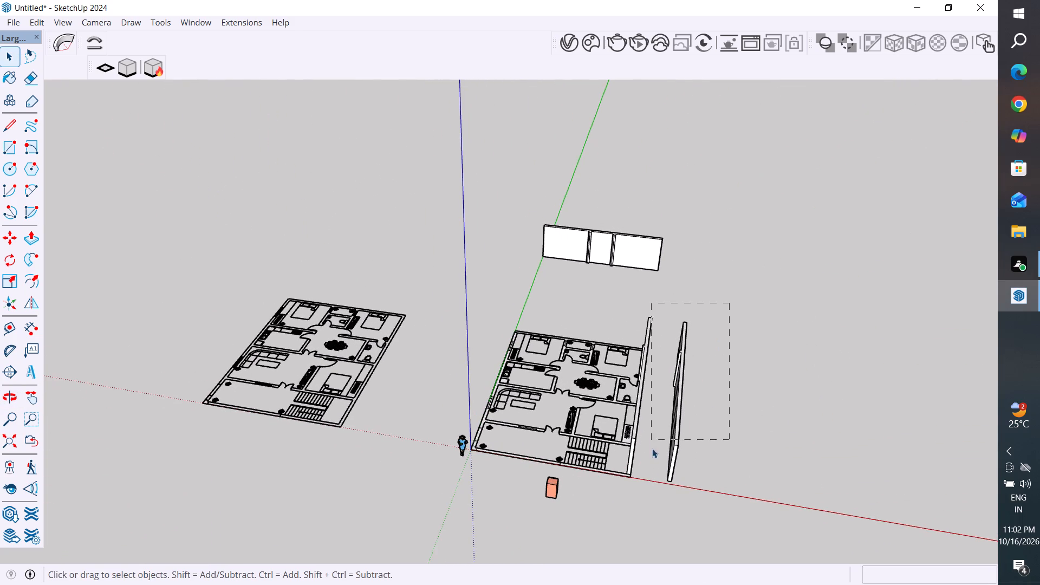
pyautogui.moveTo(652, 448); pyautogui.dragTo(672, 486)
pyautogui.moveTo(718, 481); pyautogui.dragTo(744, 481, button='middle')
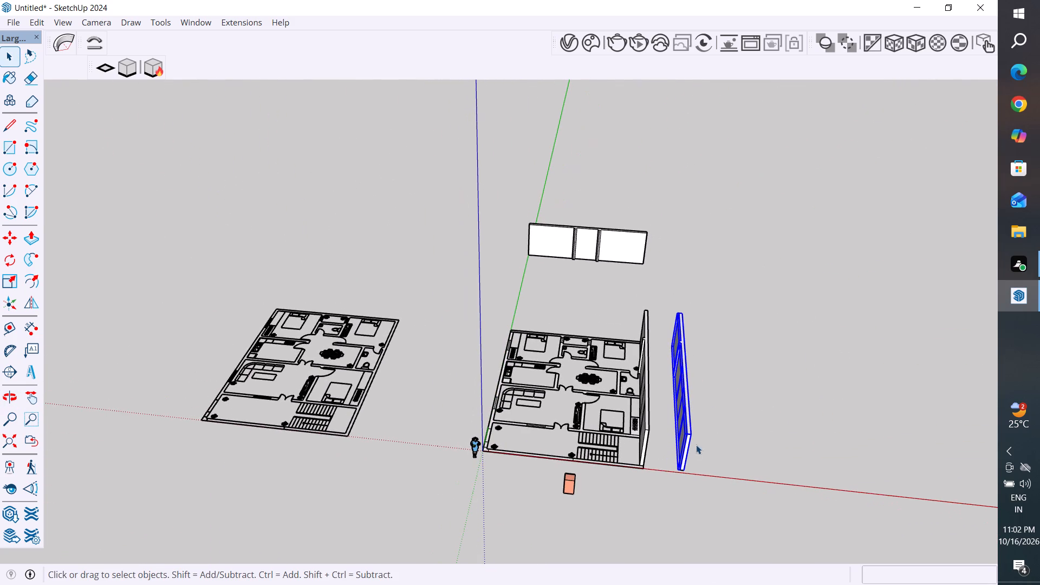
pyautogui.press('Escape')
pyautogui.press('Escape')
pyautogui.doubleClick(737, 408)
# Explode the group of the copied long side wall standing outside the floor plan.
pyautogui.scroll(6, 734, 397)
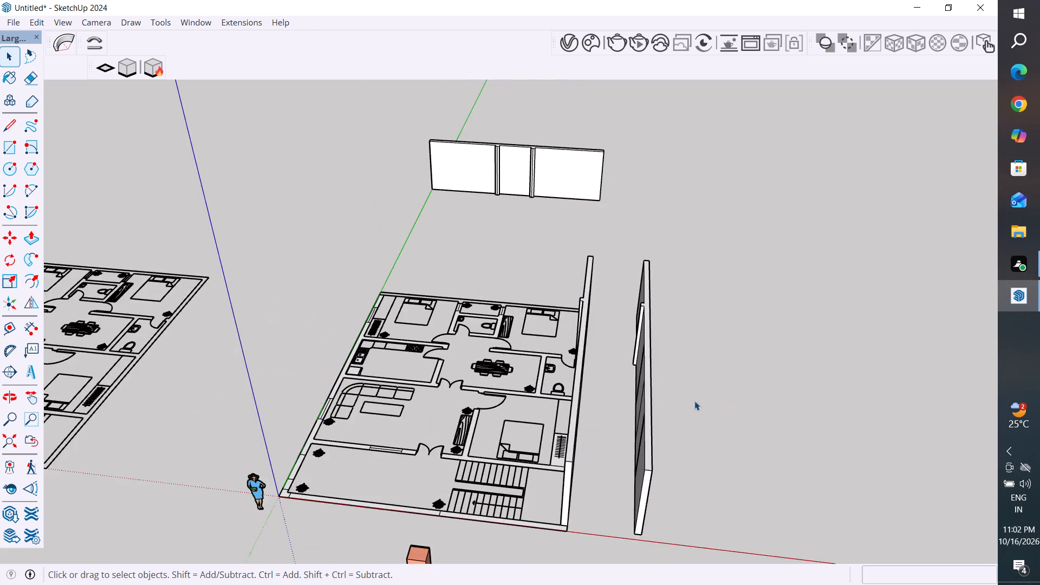
pyautogui.scroll(1, 694, 401)
pyautogui.moveTo(693, 400); pyautogui.dragTo(444, 298, button='middle')
pyautogui.scroll(4, 449, 376)
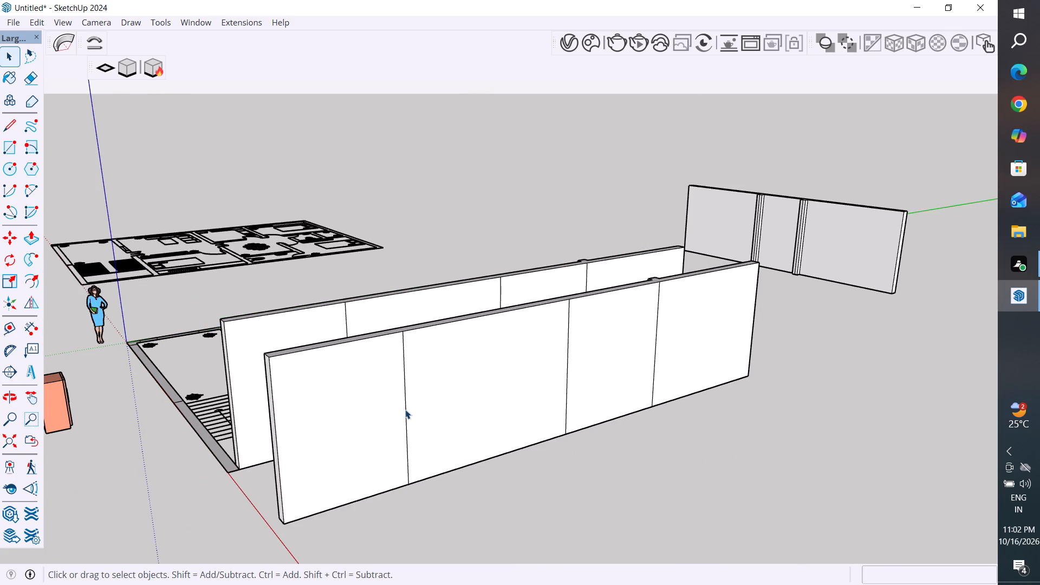
pyautogui.click(405, 409)
pyautogui.rightClick(405, 409)
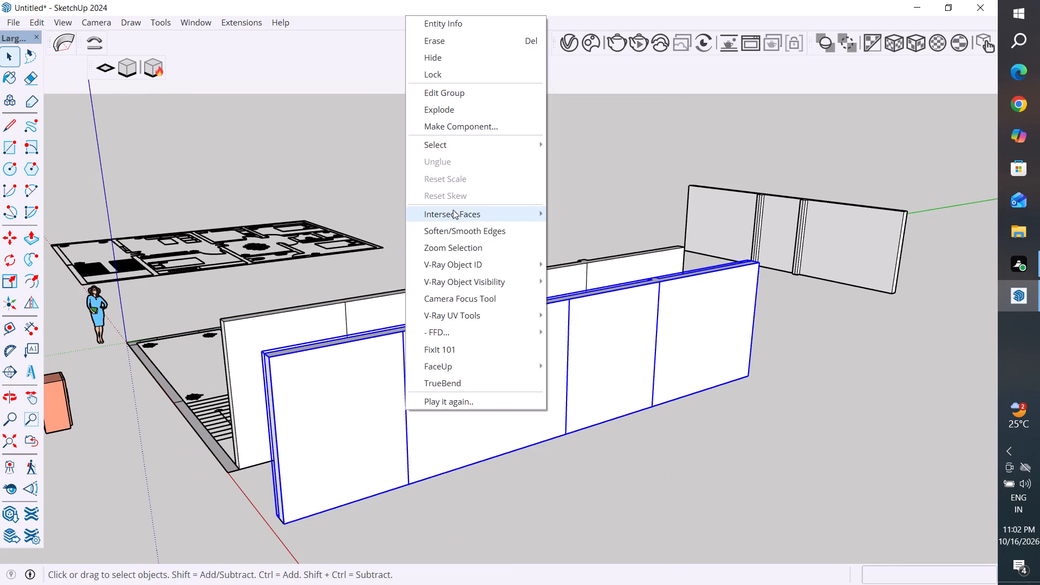
pyautogui.click(457, 109)
pyautogui.click(690, 487)
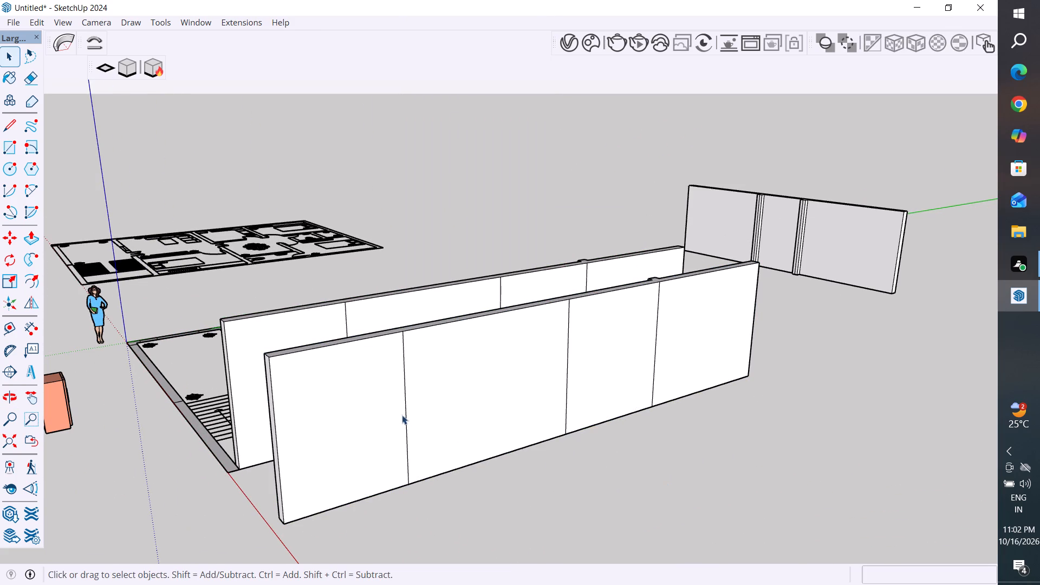
# Delete the three vertical edges dividing the outer long face of the copied side wall.
pyautogui.click(406, 417)
pyautogui.press('Delete')
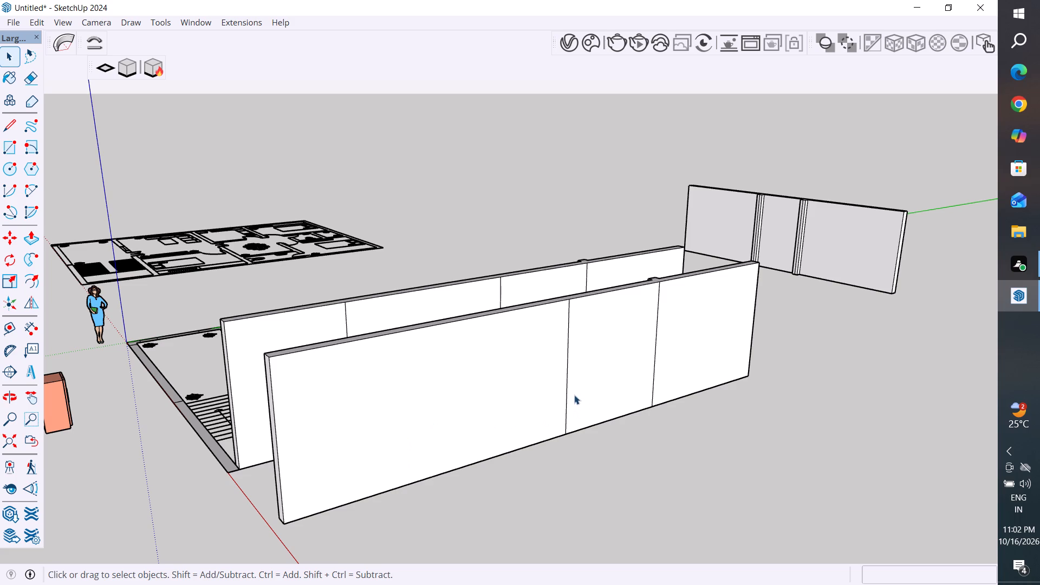
pyautogui.click(565, 386)
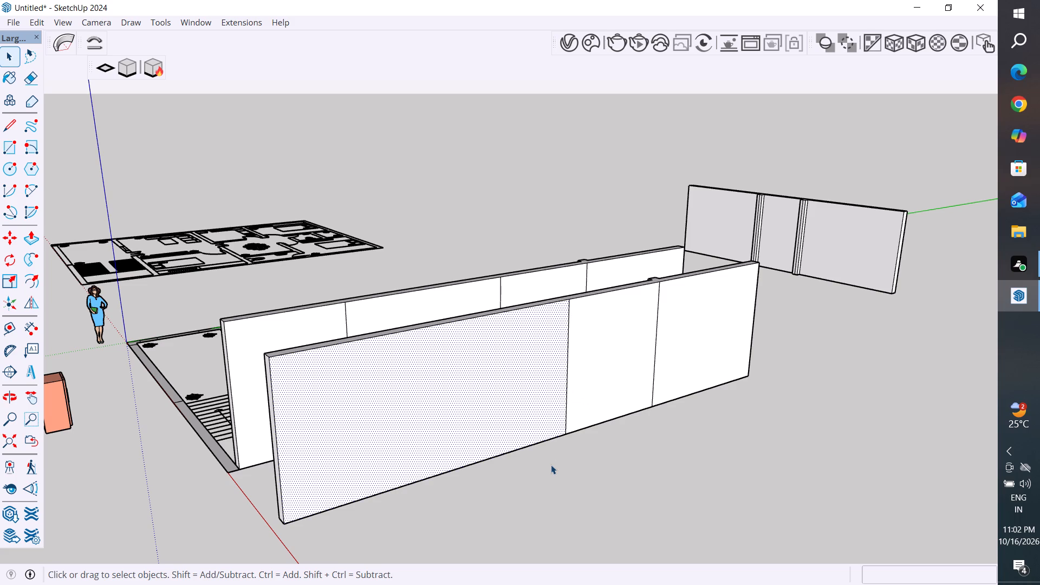
pyautogui.click(688, 451)
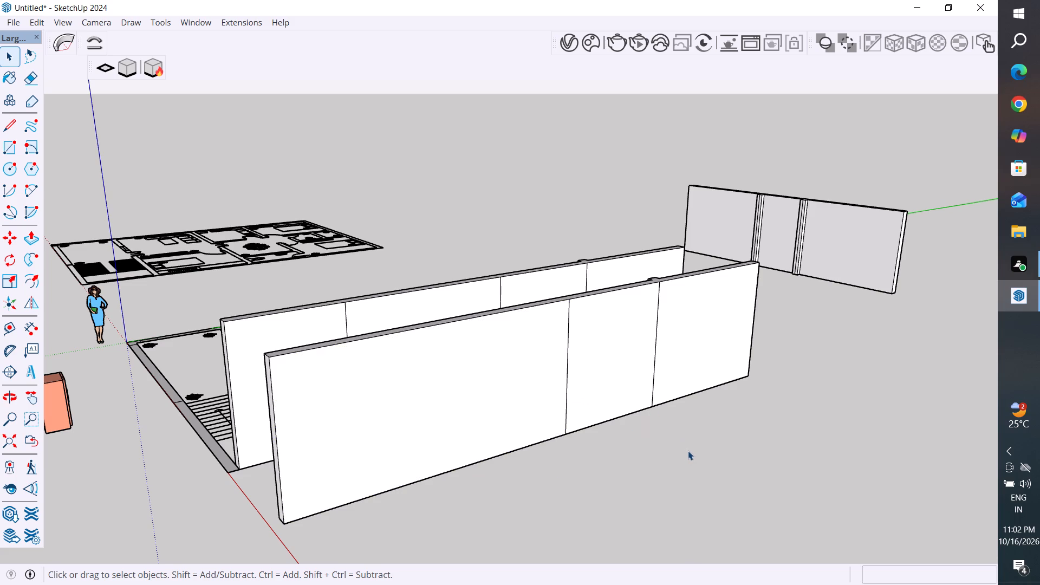
pyautogui.scroll(2, 688, 451)
pyautogui.click(542, 324)
pyautogui.press('Delete')
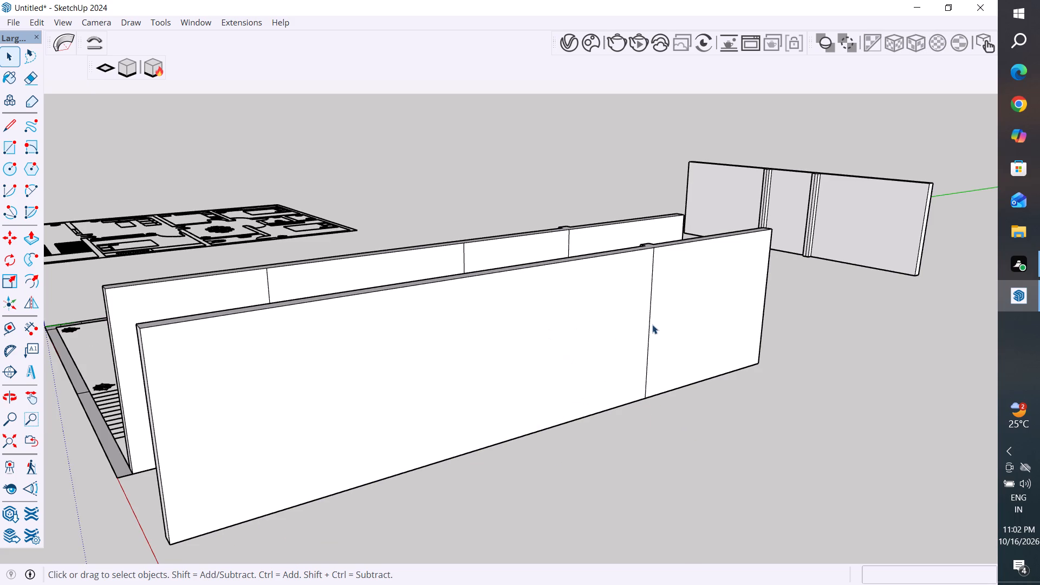
pyautogui.click(650, 321)
pyautogui.press('Delete')
# Delete the five vertical edges dividing the copied wall's inner long face between the partition stub and the front end.
pyautogui.scroll(-5, 744, 344)
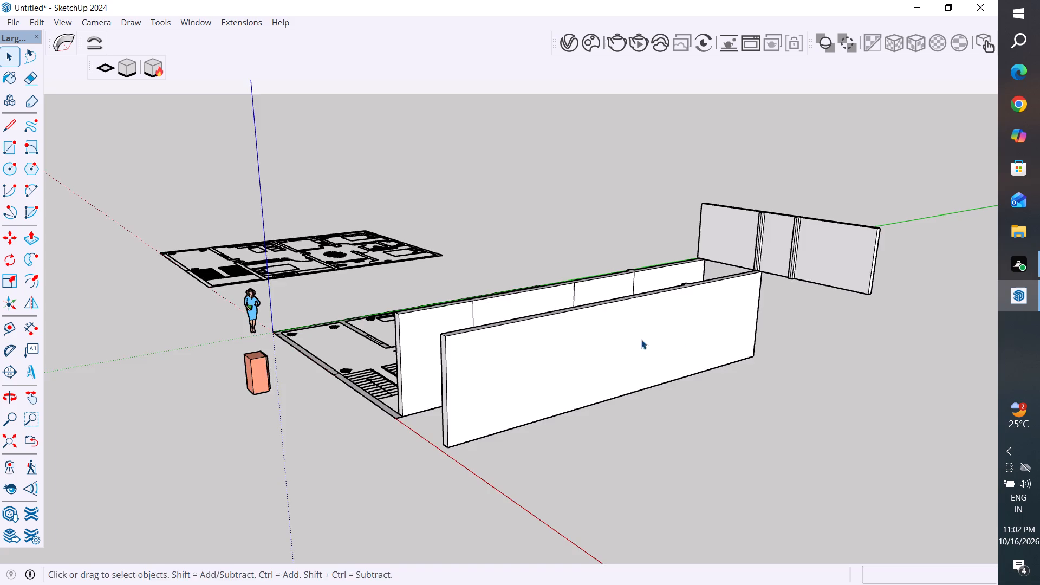
pyautogui.moveTo(641, 340); pyautogui.dragTo(912, 449, button='middle')
pyautogui.moveTo(751, 368); pyautogui.dragTo(831, 407, button='middle')
pyautogui.scroll(6, 728, 352)
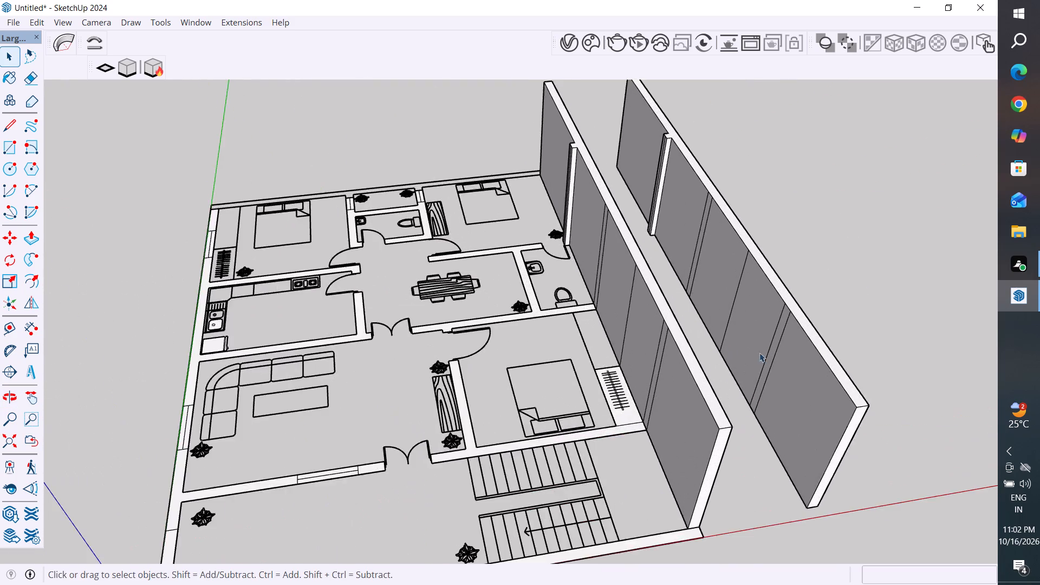
pyautogui.scroll(3, 759, 353)
pyautogui.click(803, 300)
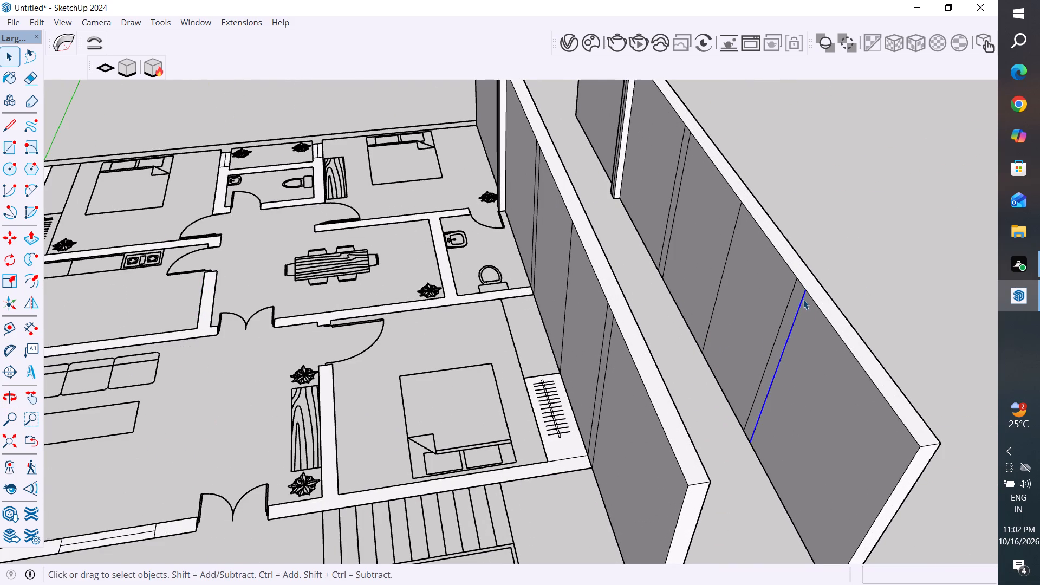
pyautogui.press('Delete')
pyautogui.click(791, 299)
pyautogui.press('Delete')
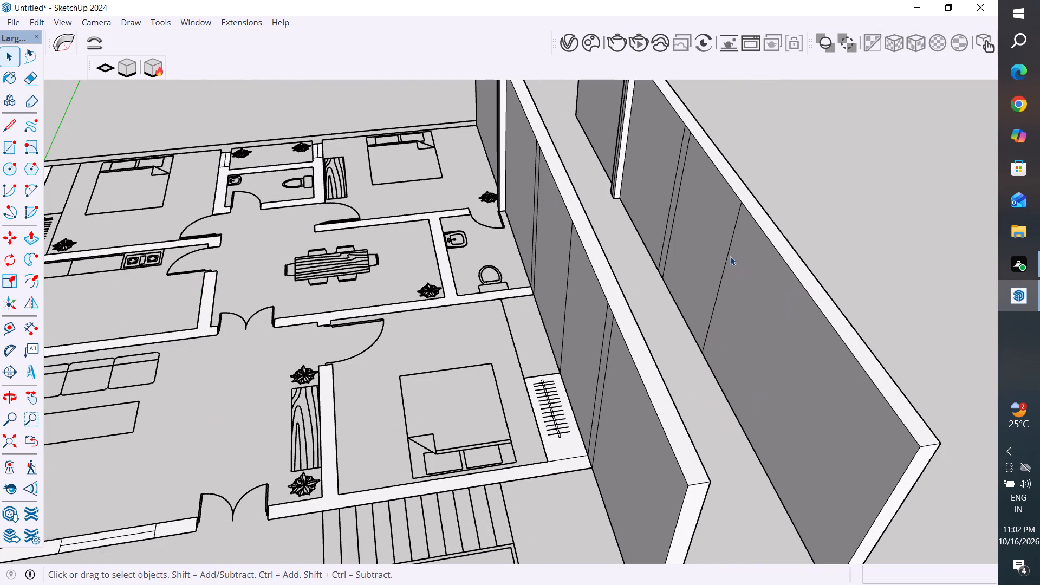
pyautogui.click(730, 256)
pyautogui.press('Delete')
pyautogui.click(675, 211)
pyautogui.press('Delete')
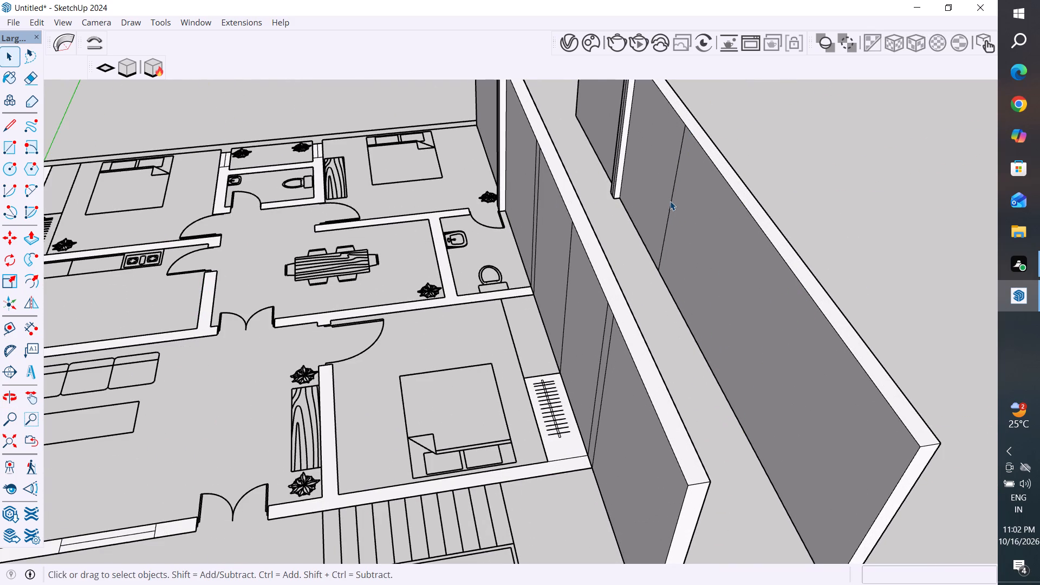
pyautogui.click(673, 200)
pyautogui.press('Delete')
# Delete the vertical edge running down the end face of the copied wall's partition stub.
pyautogui.scroll(-4, 690, 317)
pyautogui.moveTo(722, 316); pyautogui.dragTo(836, 375, button='middle')
pyautogui.scroll(-1, 730, 321)
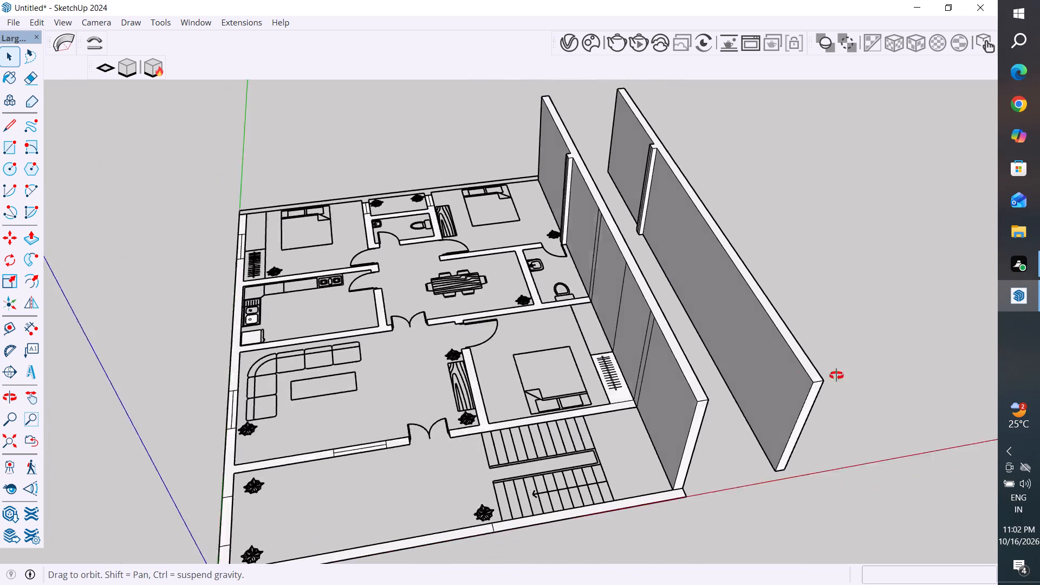
pyautogui.moveTo(836, 375); pyautogui.dragTo(906, 398, button='middle')
pyautogui.moveTo(544, 165); pyautogui.dragTo(740, 274, button='middle')
pyautogui.scroll(1, 743, 279)
pyautogui.scroll(-6, 736, 307)
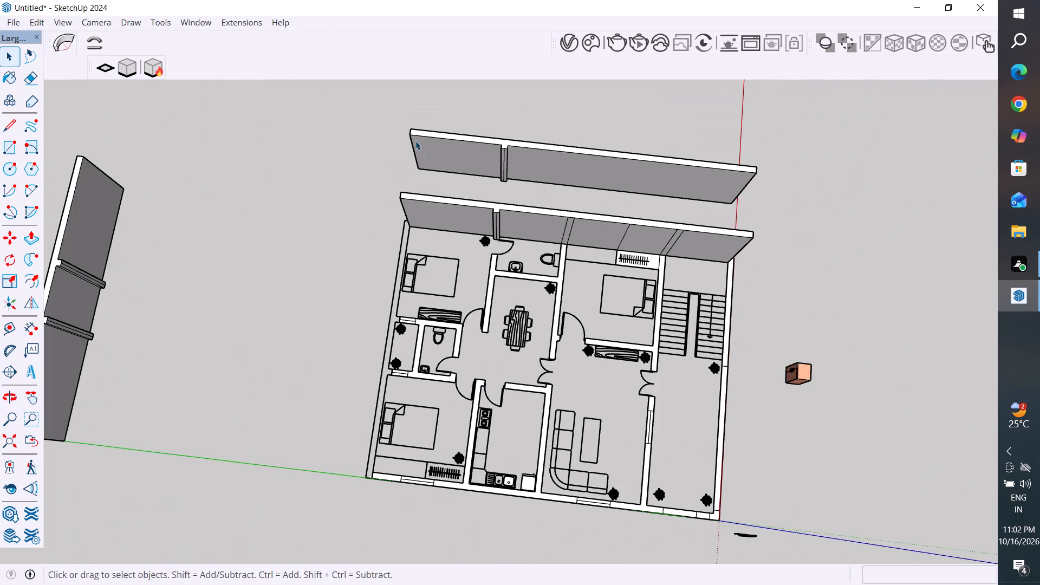
pyautogui.scroll(12, 521, 116)
pyautogui.moveTo(467, 164); pyautogui.dragTo(492, 168, button='middle')
pyautogui.scroll(3, 457, 139)
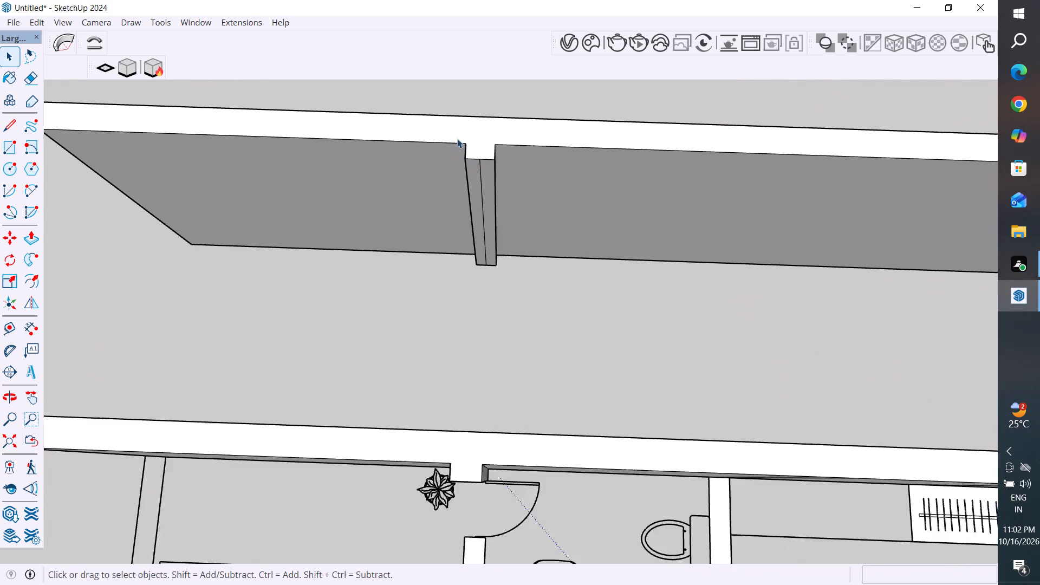
pyautogui.scroll(1, 457, 139)
pyautogui.click(483, 175)
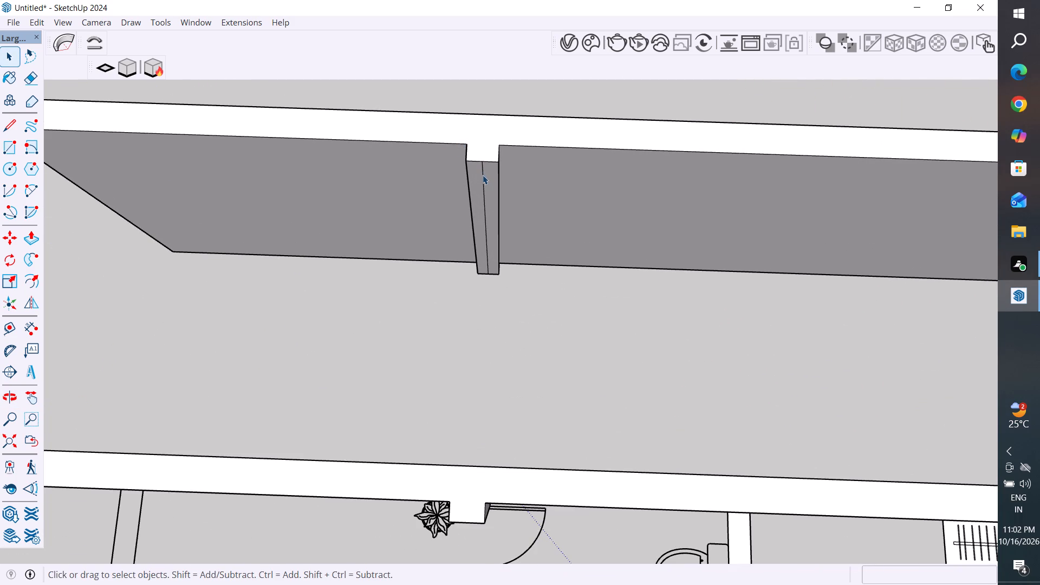
pyautogui.press('Delete')
# Reverse the bottom face of the copied side wall.
pyautogui.scroll(-17, 512, 266)
pyautogui.moveTo(675, 317); pyautogui.dragTo(220, 151, button='middle')
pyautogui.moveTo(573, 428); pyautogui.dragTo(522, 161, button='middle')
pyautogui.moveTo(631, 421); pyautogui.dragTo(619, 245, button='middle')
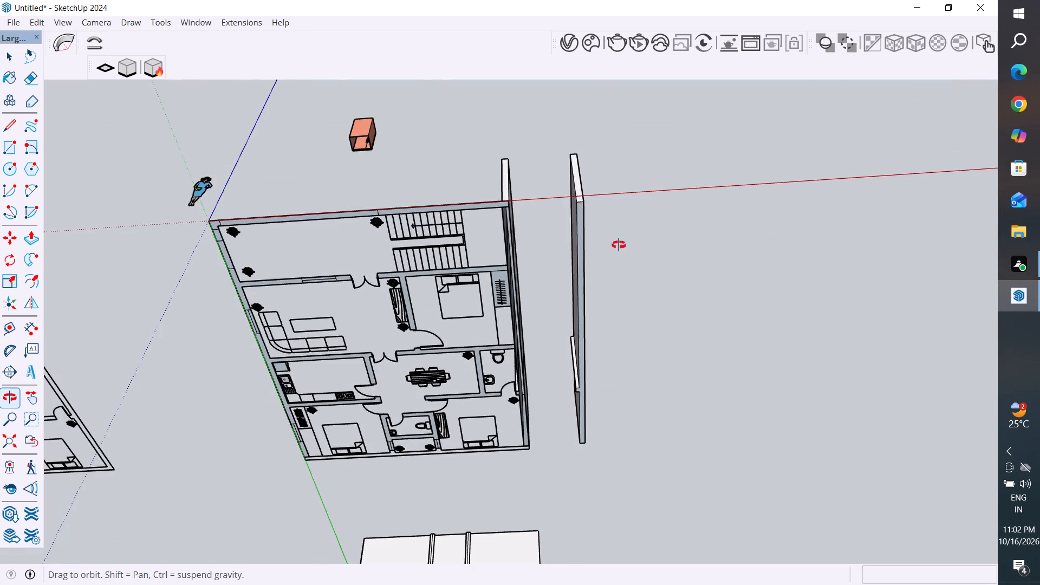
pyautogui.moveTo(619, 245); pyautogui.dragTo(621, 233, button='middle')
pyautogui.scroll(9, 587, 152)
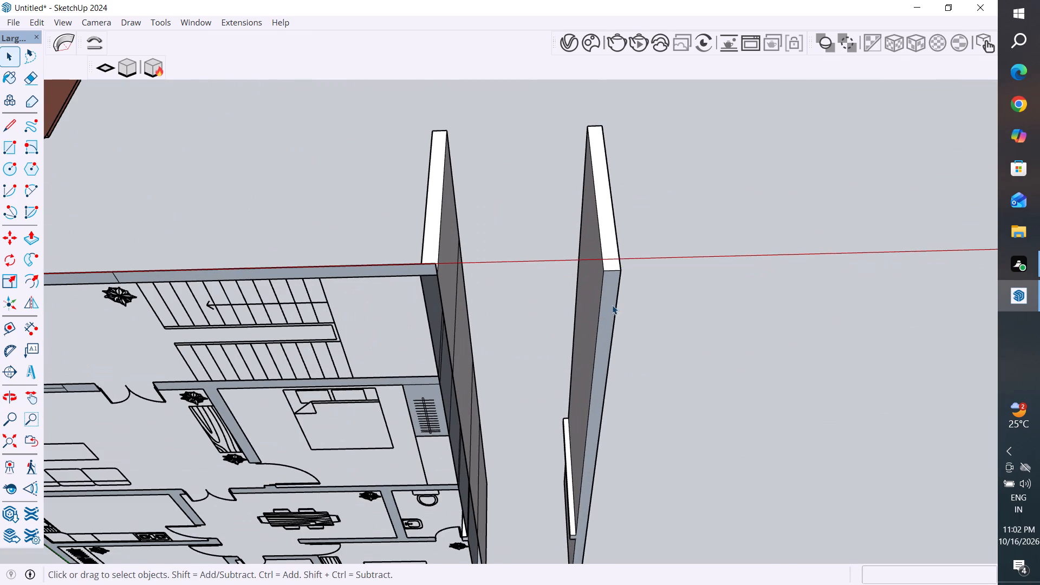
pyautogui.doubleClick(610, 300)
pyautogui.rightClick(610, 300)
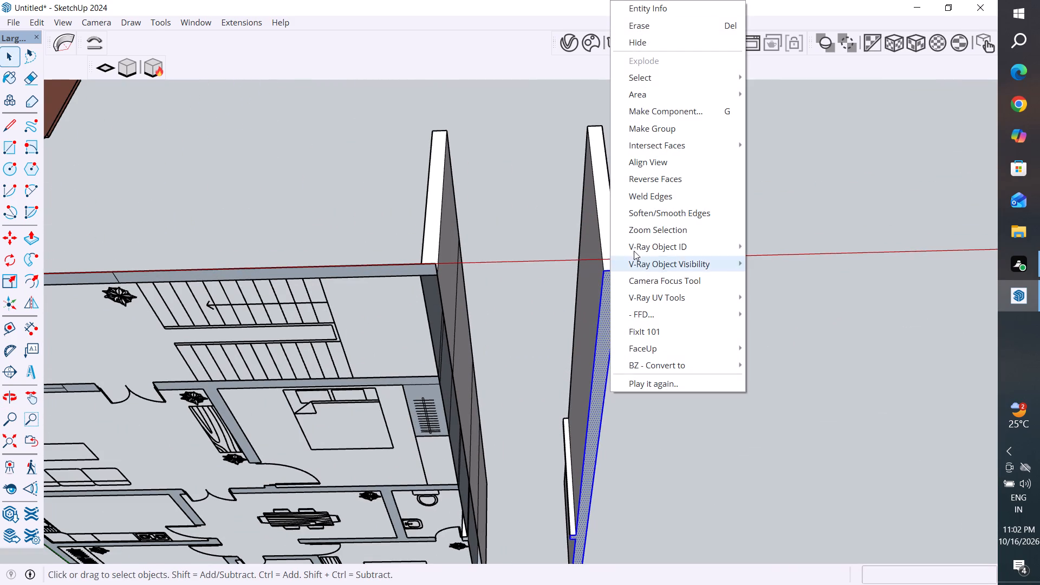
pyautogui.click(668, 177)
pyautogui.click(666, 328)
# Select the whole copied side wall outside the floor plan and make it a group.
pyautogui.scroll(-3, 707, 329)
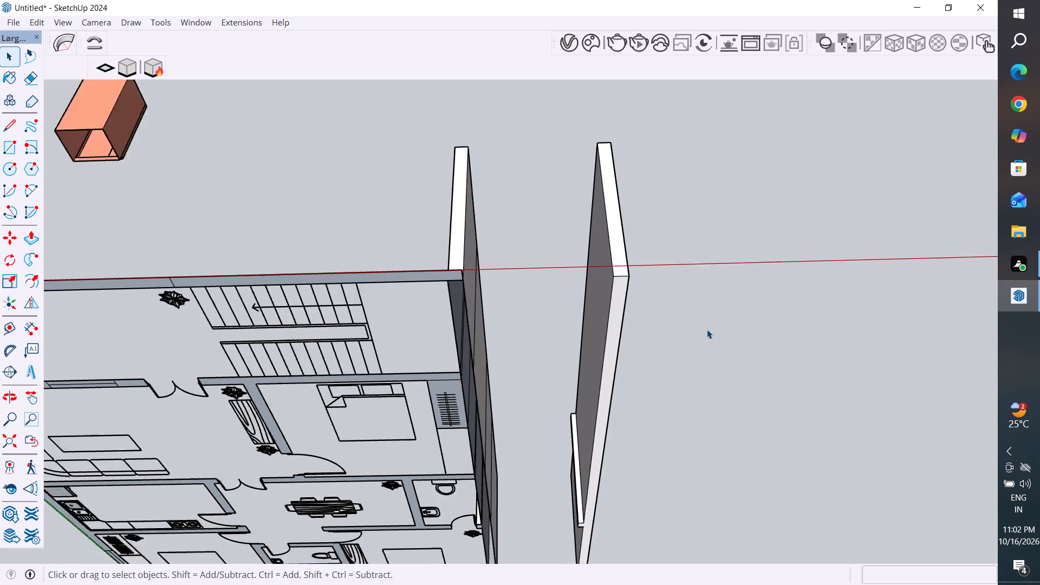
pyautogui.scroll(-1, 707, 329)
pyautogui.moveTo(745, 352); pyautogui.dragTo(742, 584, button='middle')
pyautogui.moveTo(776, 321); pyautogui.dragTo(720, 490, button='middle')
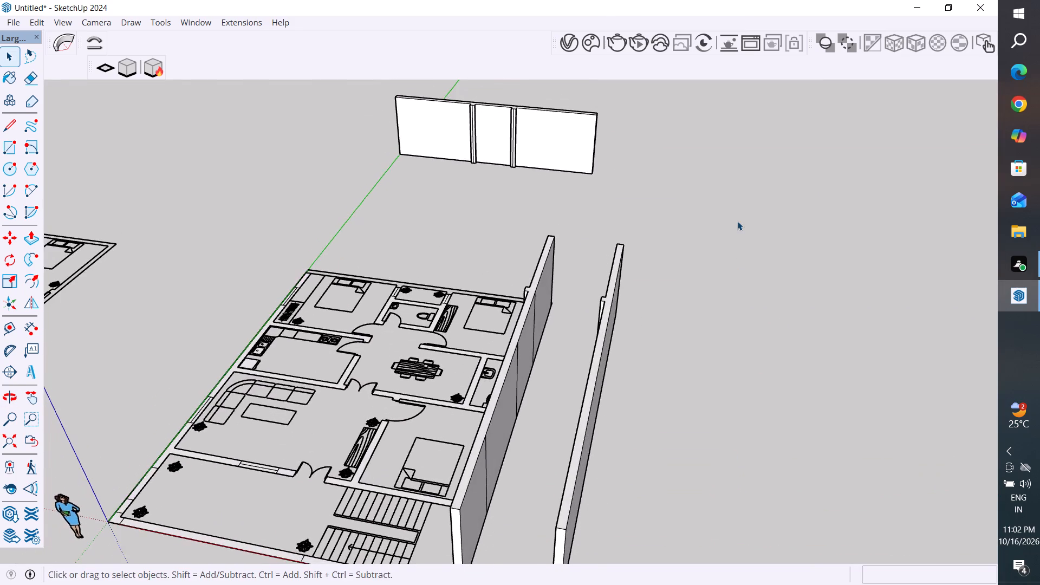
pyautogui.scroll(-4, 737, 221)
pyautogui.moveTo(705, 362); pyautogui.dragTo(726, 355, button='middle')
pyautogui.moveTo(712, 213); pyautogui.dragTo(619, 476)
pyautogui.rightClick(635, 444)
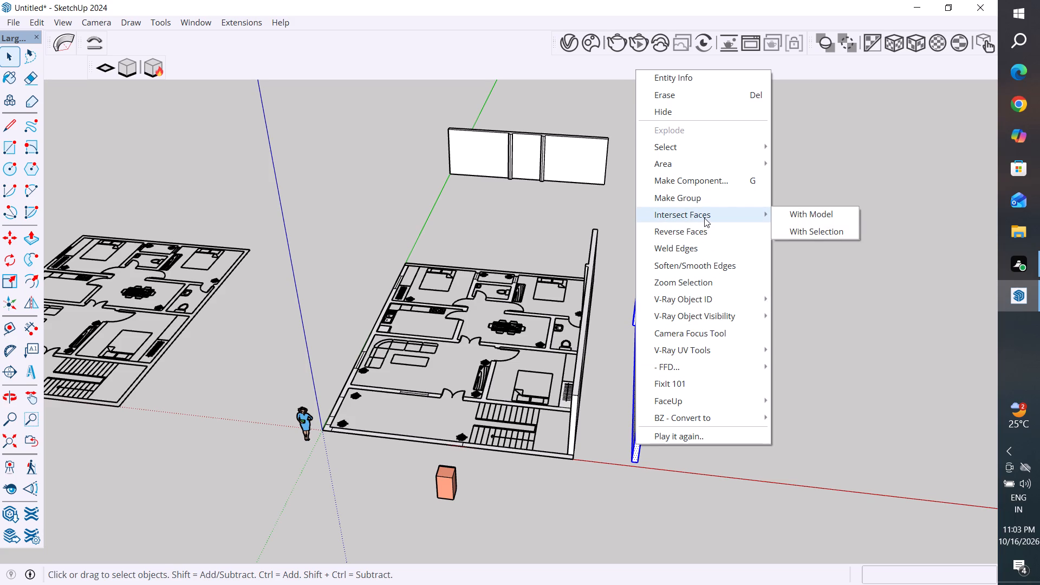
pyautogui.click(701, 203)
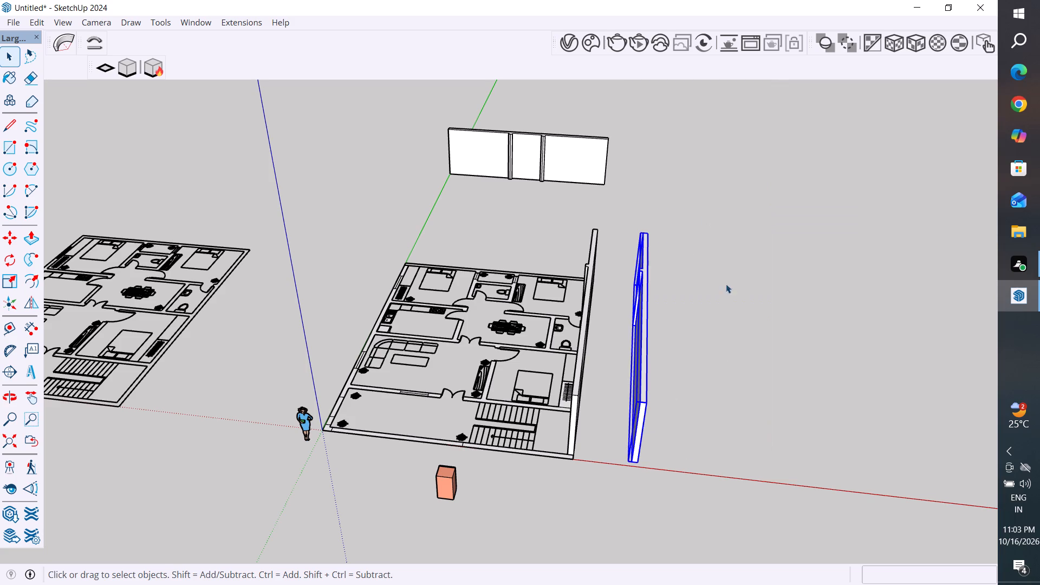
pyautogui.click(732, 294)
pyautogui.press('Delete')
# Move the grouped wall copy farther away from the floor plan along the red axis.
pyautogui.moveTo(645, 384); pyautogui.dragTo(653, 378, button='middle')
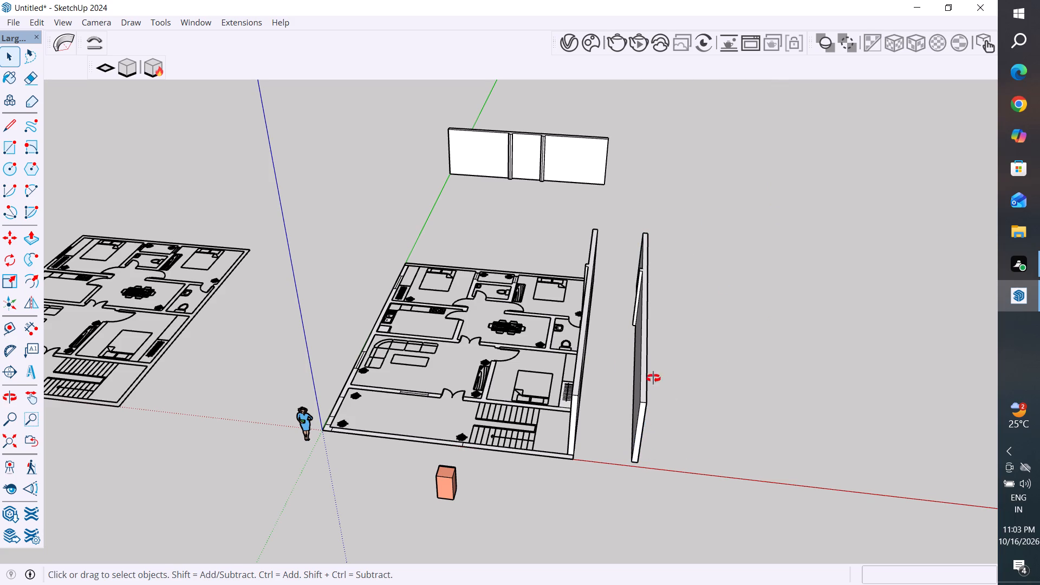
pyautogui.moveTo(653, 378); pyautogui.dragTo(719, 293, button='middle')
pyautogui.scroll(7, 682, 394)
pyautogui.click(690, 363)
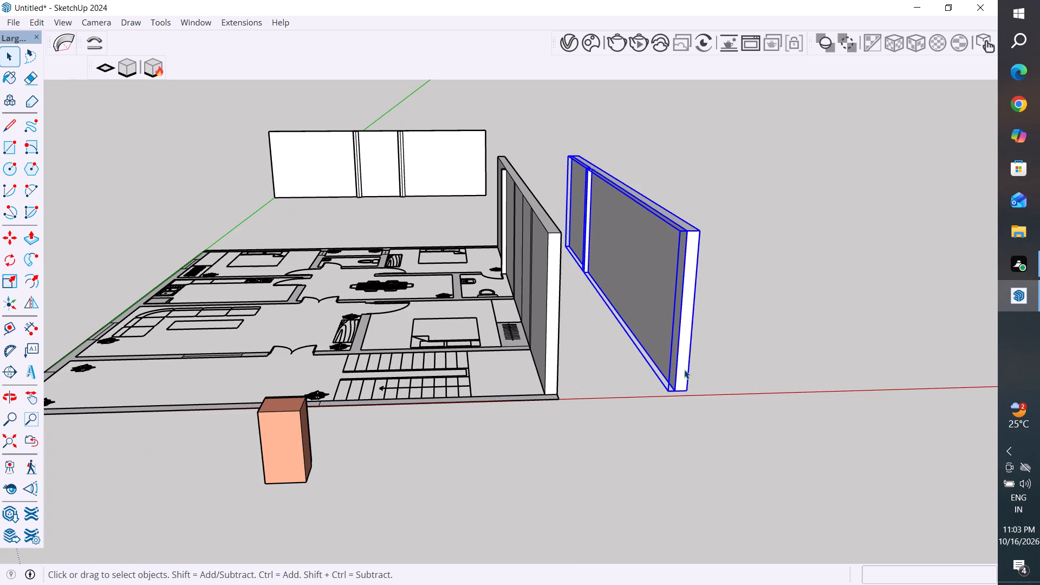
pyautogui.write('MM')
pyautogui.click(688, 392)
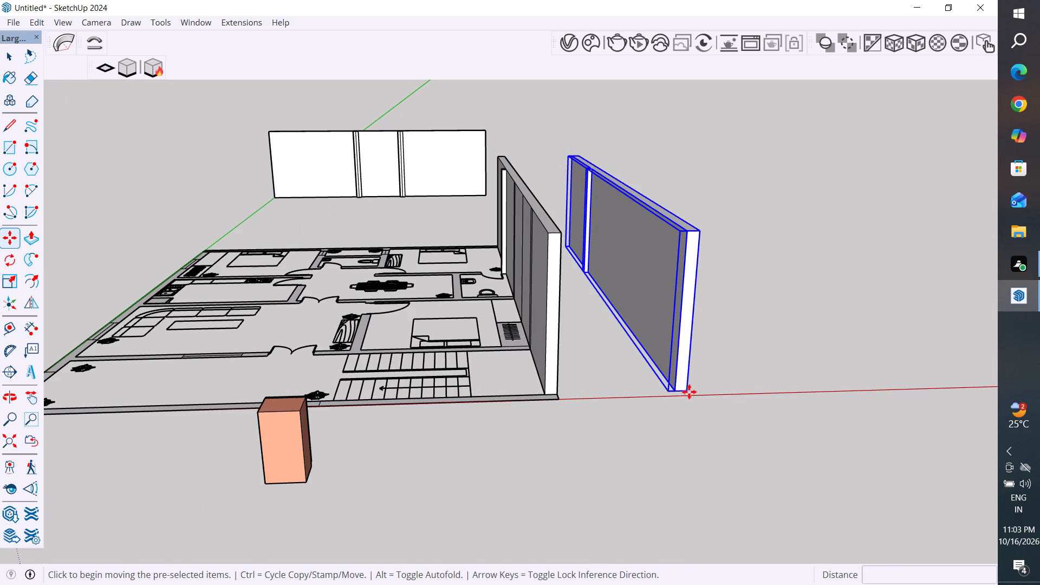
pyautogui.click(967, 384)
pyautogui.moveTo(778, 396); pyautogui.dragTo(769, 451, button='middle')
pyautogui.click(12, 55)
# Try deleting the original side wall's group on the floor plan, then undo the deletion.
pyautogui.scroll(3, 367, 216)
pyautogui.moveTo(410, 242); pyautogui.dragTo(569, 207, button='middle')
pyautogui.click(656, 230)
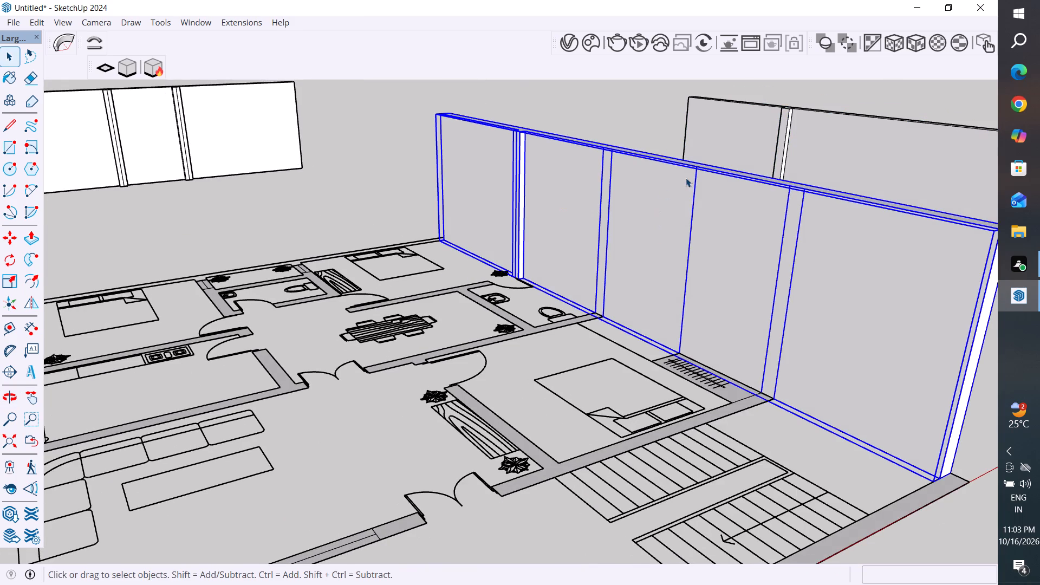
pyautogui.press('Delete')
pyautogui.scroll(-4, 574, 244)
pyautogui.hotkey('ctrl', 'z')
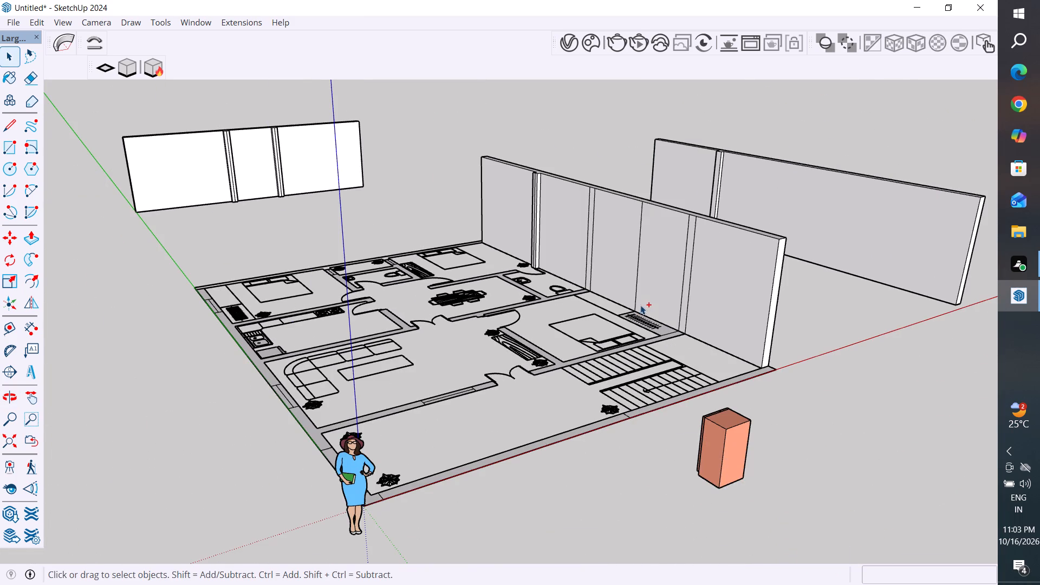
# Explode the group of the original side wall standing on the floor plan.
pyautogui.moveTo(724, 320); pyautogui.dragTo(671, 370, button='middle')
pyautogui.click(718, 289)
pyautogui.rightClick(718, 289)
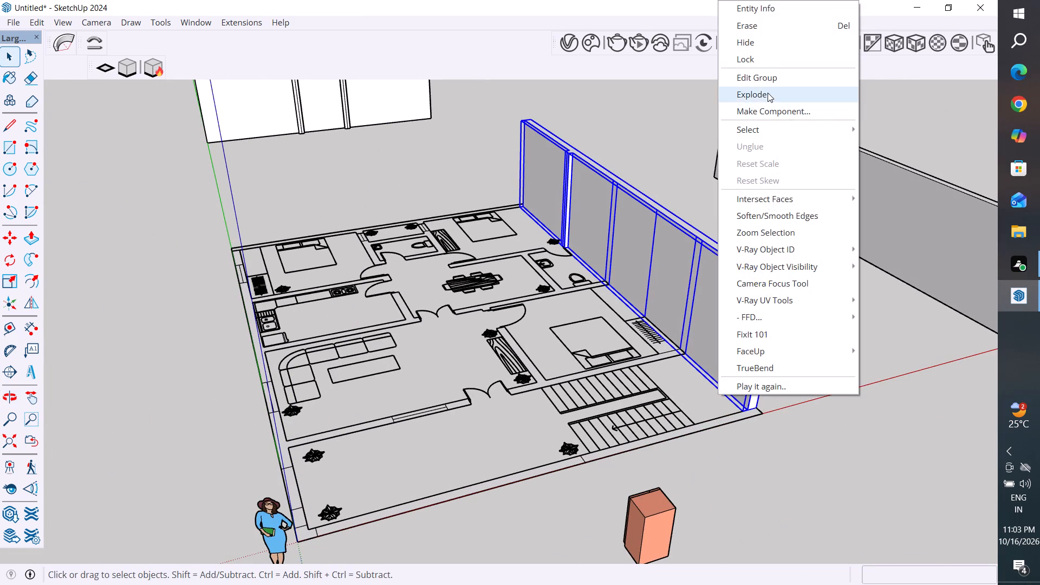
pyautogui.click(768, 93)
# Delete the original side wall's long side faces, top face and partition stub, keeping the floor plan beneath.
pyautogui.moveTo(837, 283); pyautogui.dragTo(793, 279, button='middle')
pyautogui.moveTo(794, 261); pyautogui.dragTo(780, 239, button='middle')
pyautogui.click(782, 240)
pyautogui.moveTo(819, 328); pyautogui.dragTo(742, 296, button='middle')
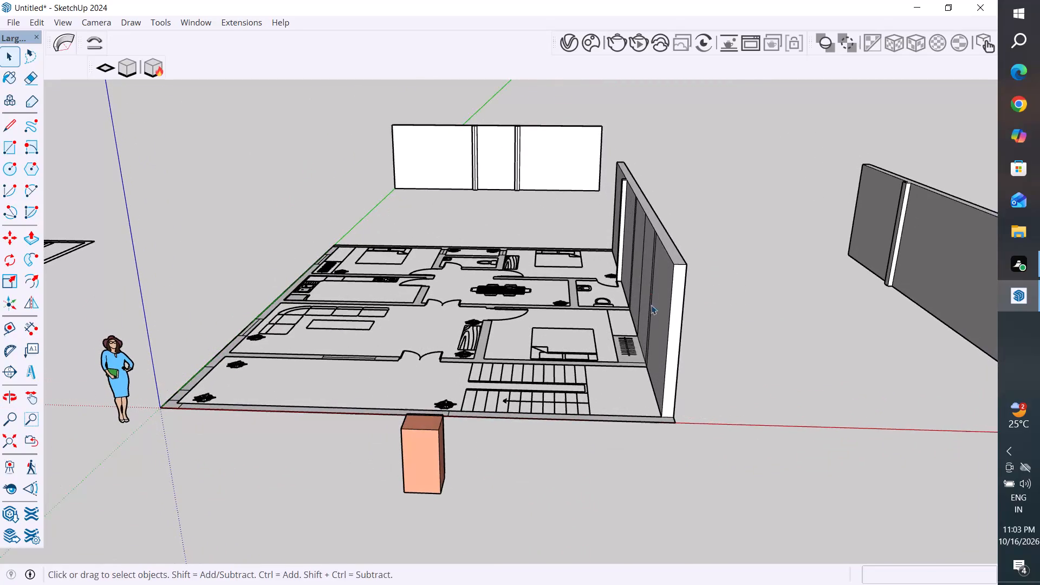
pyautogui.moveTo(651, 304); pyautogui.dragTo(621, 270, button='middle')
pyautogui.moveTo(664, 220); pyautogui.dragTo(739, 373, button='middle')
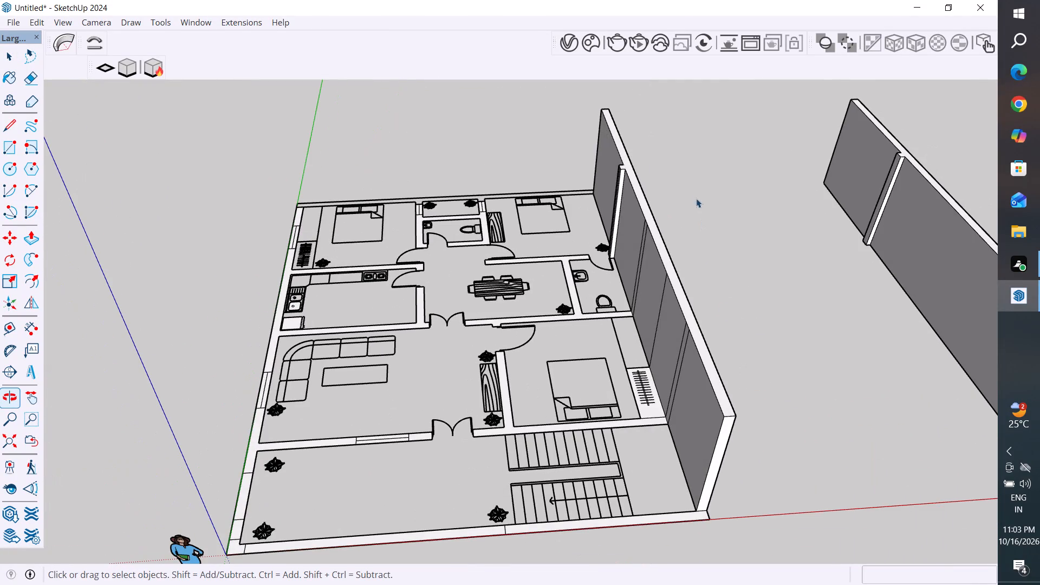
pyautogui.moveTo(751, 269); pyautogui.dragTo(685, 359)
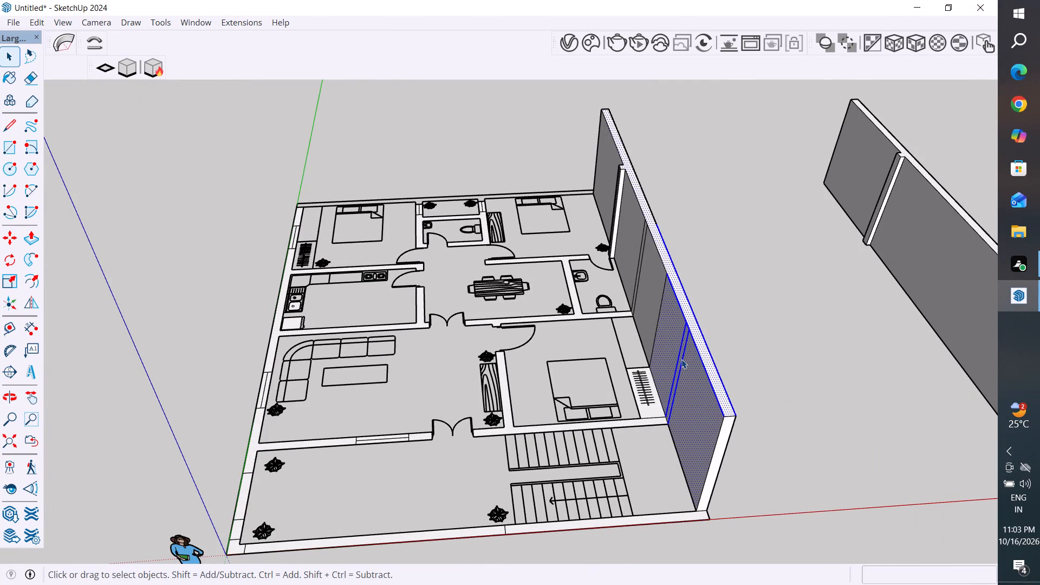
pyautogui.press('Delete')
pyautogui.moveTo(671, 149); pyautogui.dragTo(613, 218)
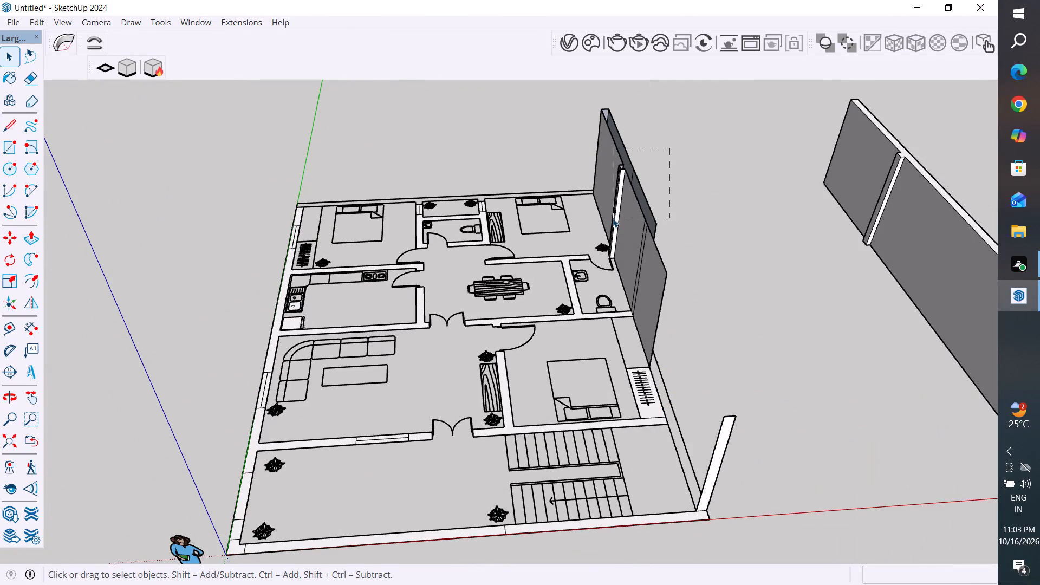
pyautogui.moveTo(613, 218); pyautogui.dragTo(612, 218)
pyautogui.press('Delete')
pyautogui.moveTo(674, 268); pyautogui.dragTo(711, 240, button='middle')
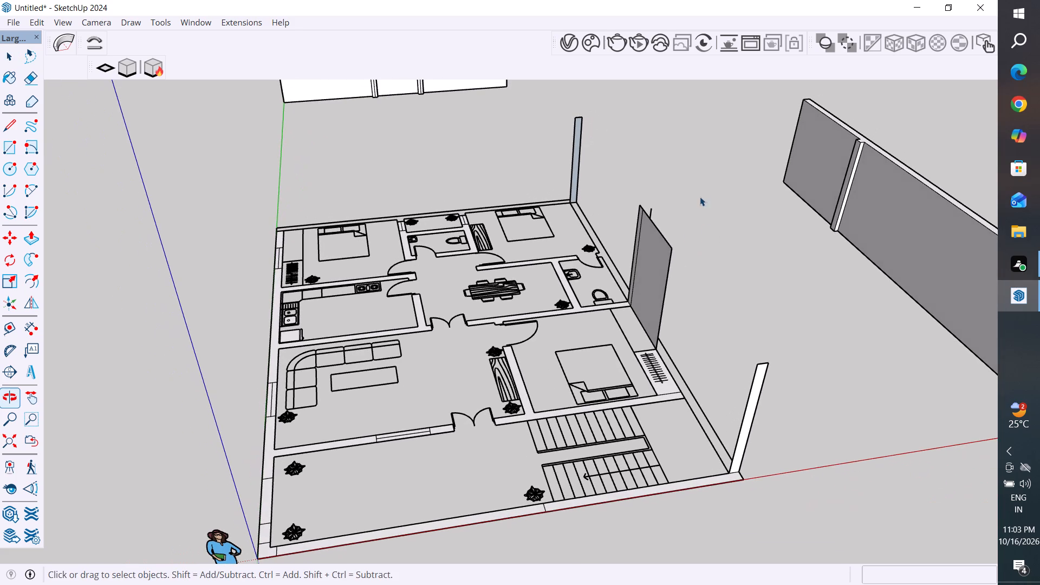
pyautogui.moveTo(700, 193); pyautogui.dragTo(629, 265)
pyautogui.press('Delete')
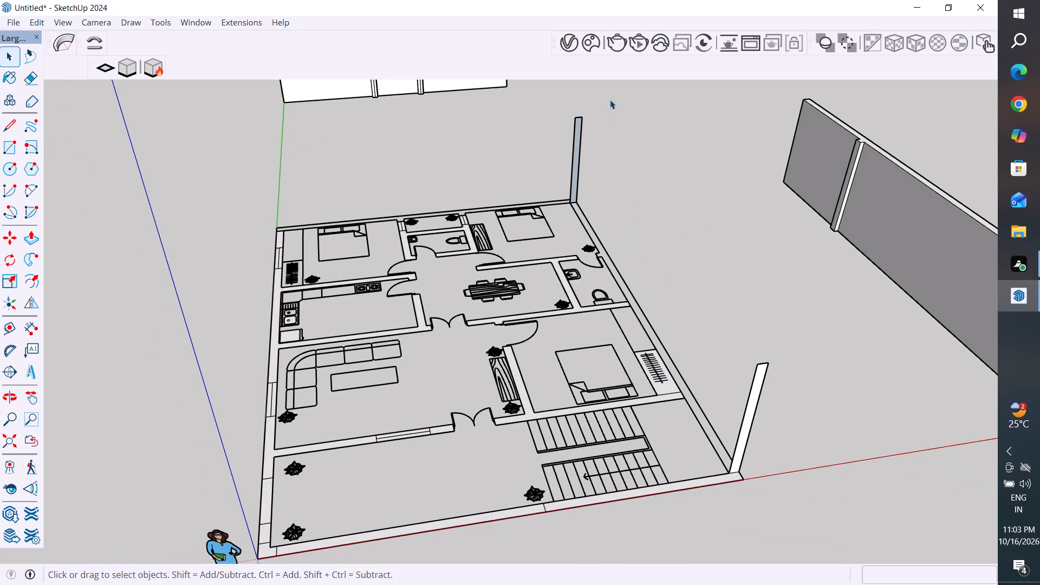
# Delete the two leftover upright end faces at the back and front corners of the floor plan.
pyautogui.moveTo(609, 100); pyautogui.dragTo(562, 161)
pyautogui.press('Delete')
pyautogui.moveTo(795, 361); pyautogui.dragTo(725, 425)
pyautogui.press('Delete')
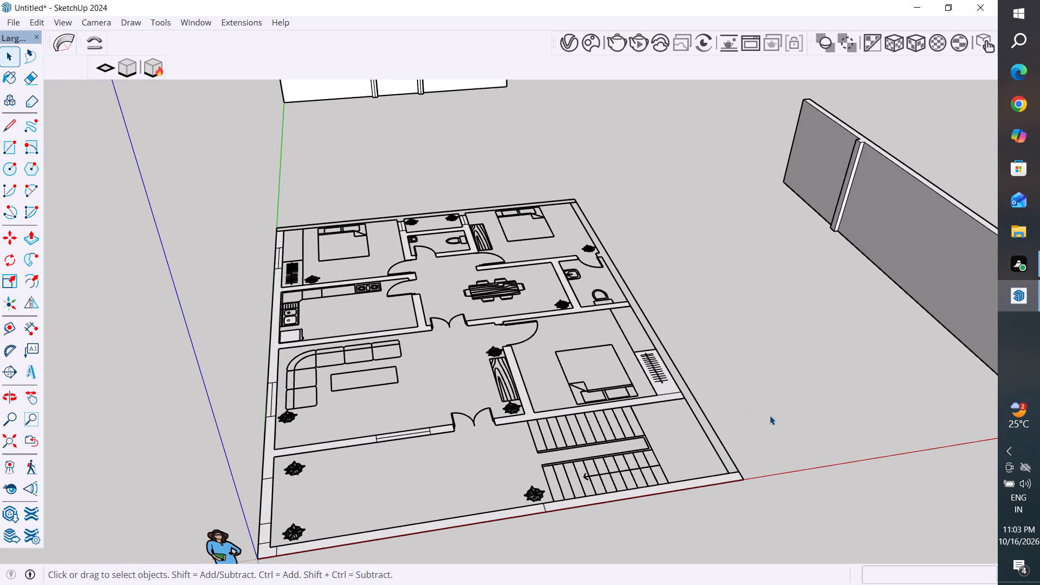
# Extrude the front wall strip beside the staircase on the floor plan up to a height of 10'.
pyautogui.moveTo(783, 436); pyautogui.dragTo(725, 505, button='middle')
pyautogui.scroll(-3, 754, 342)
pyautogui.scroll(4, 444, 506)
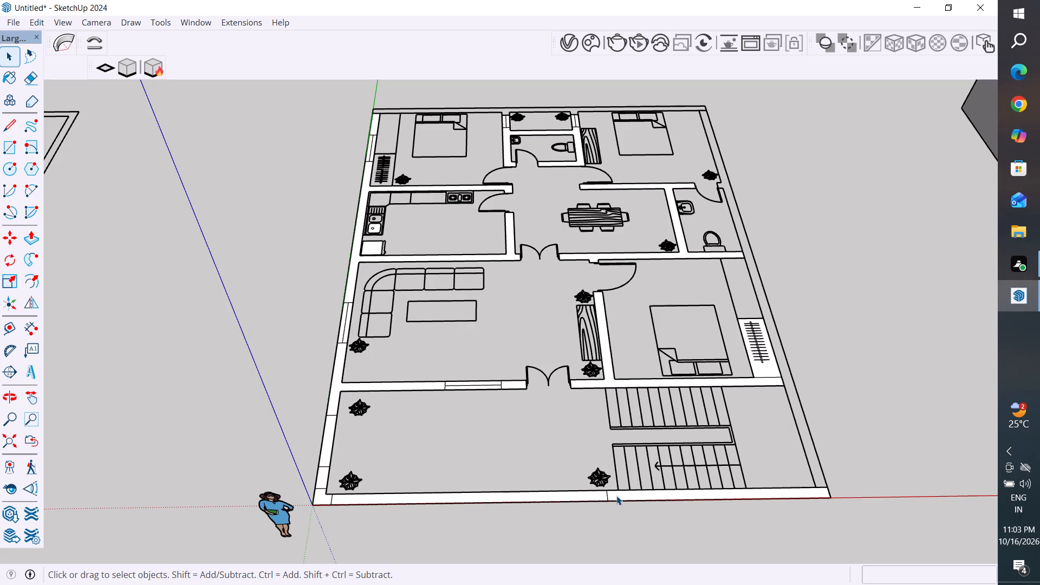
pyautogui.click(624, 495)
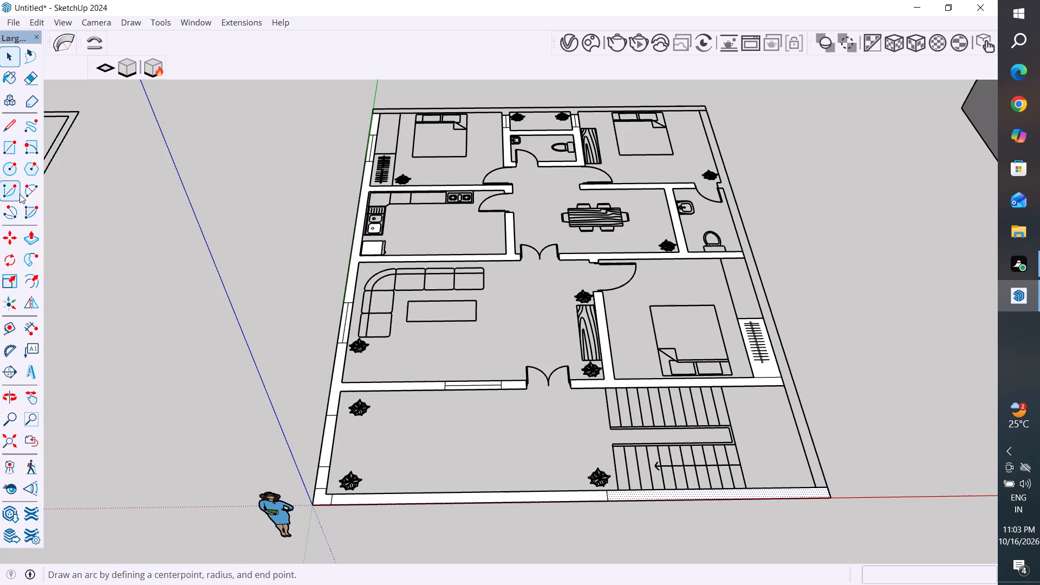
pyautogui.click(32, 237)
pyautogui.scroll(1, 782, 502)
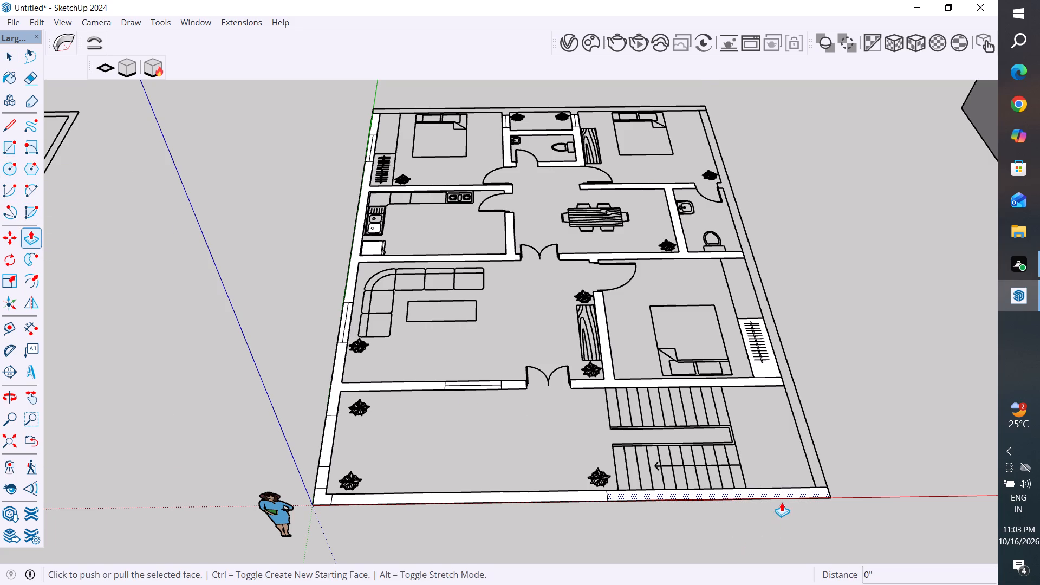
pyautogui.scroll(3, 782, 502)
pyautogui.click(798, 485)
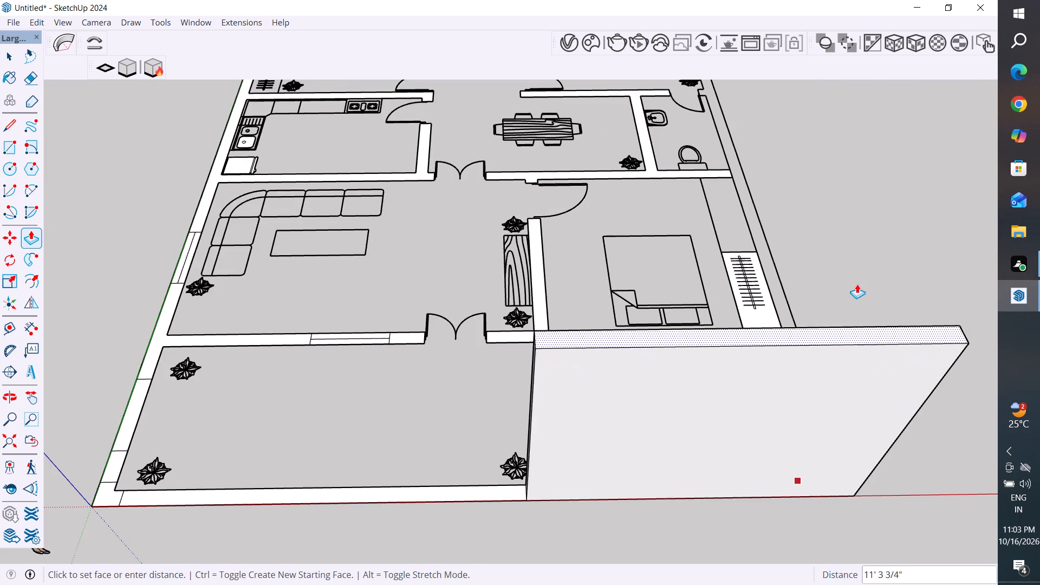
pyautogui.write('10')
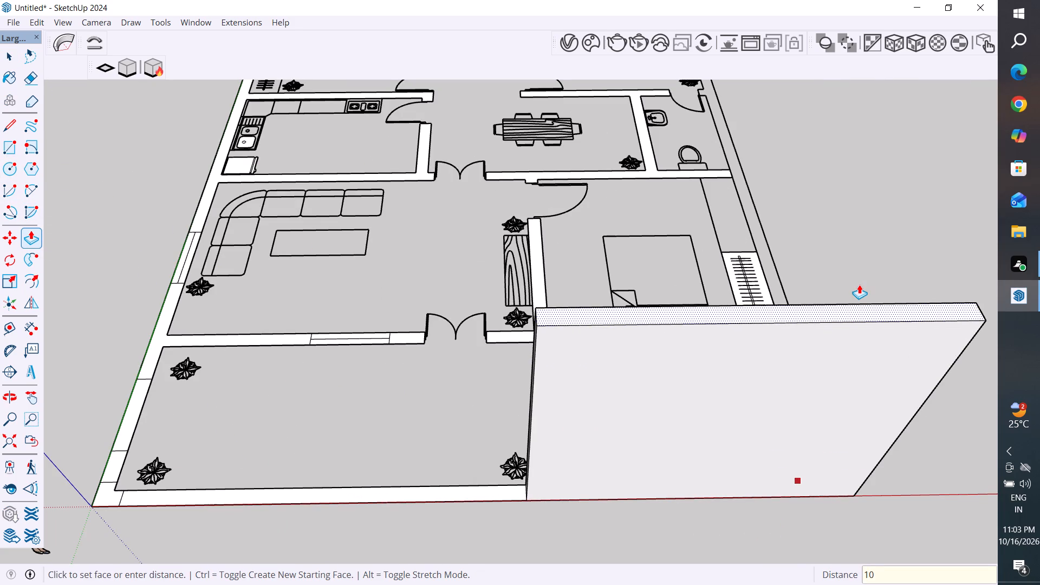
pyautogui.press("'")
pyautogui.press('Return')
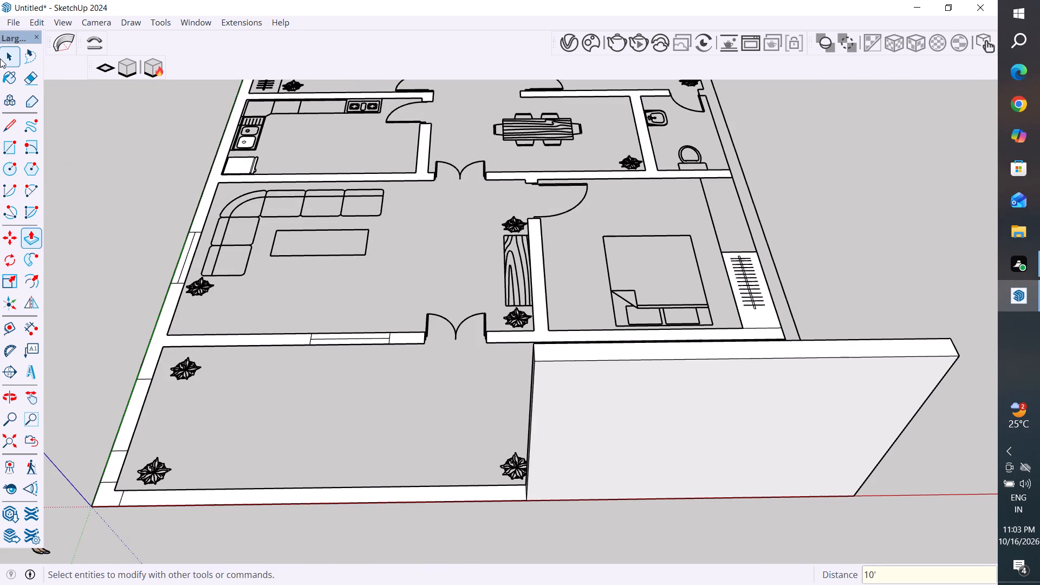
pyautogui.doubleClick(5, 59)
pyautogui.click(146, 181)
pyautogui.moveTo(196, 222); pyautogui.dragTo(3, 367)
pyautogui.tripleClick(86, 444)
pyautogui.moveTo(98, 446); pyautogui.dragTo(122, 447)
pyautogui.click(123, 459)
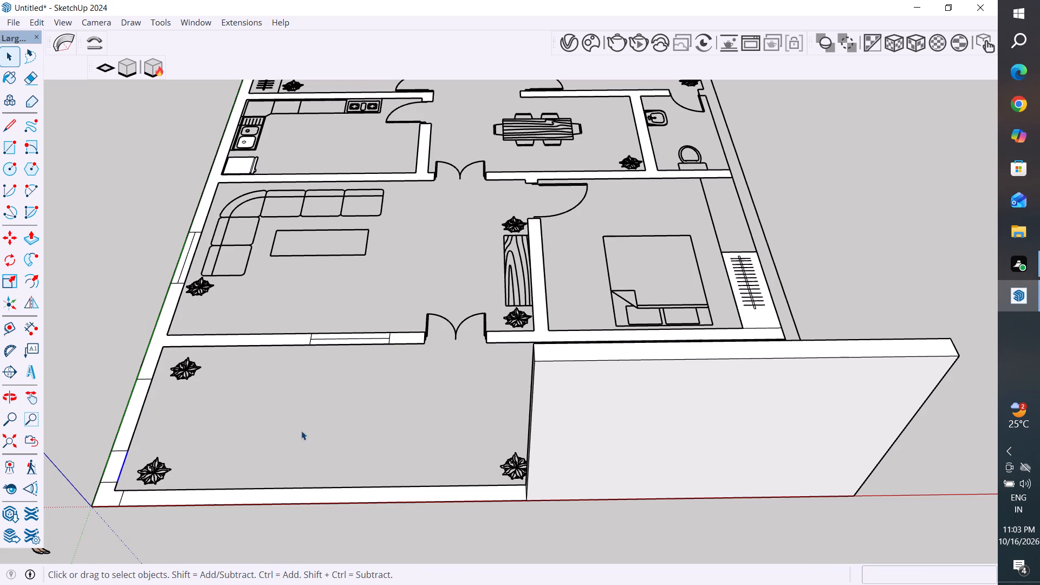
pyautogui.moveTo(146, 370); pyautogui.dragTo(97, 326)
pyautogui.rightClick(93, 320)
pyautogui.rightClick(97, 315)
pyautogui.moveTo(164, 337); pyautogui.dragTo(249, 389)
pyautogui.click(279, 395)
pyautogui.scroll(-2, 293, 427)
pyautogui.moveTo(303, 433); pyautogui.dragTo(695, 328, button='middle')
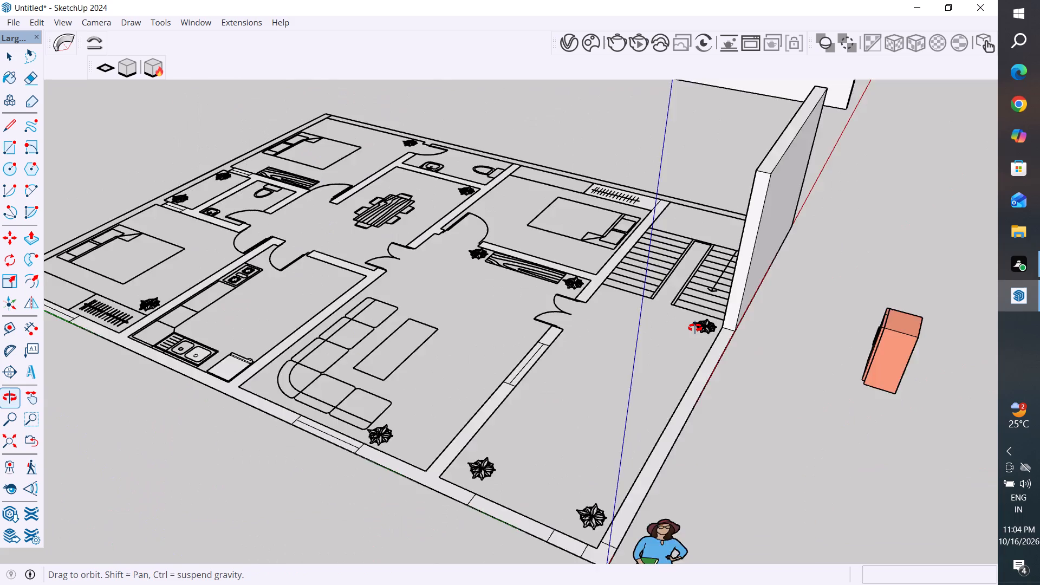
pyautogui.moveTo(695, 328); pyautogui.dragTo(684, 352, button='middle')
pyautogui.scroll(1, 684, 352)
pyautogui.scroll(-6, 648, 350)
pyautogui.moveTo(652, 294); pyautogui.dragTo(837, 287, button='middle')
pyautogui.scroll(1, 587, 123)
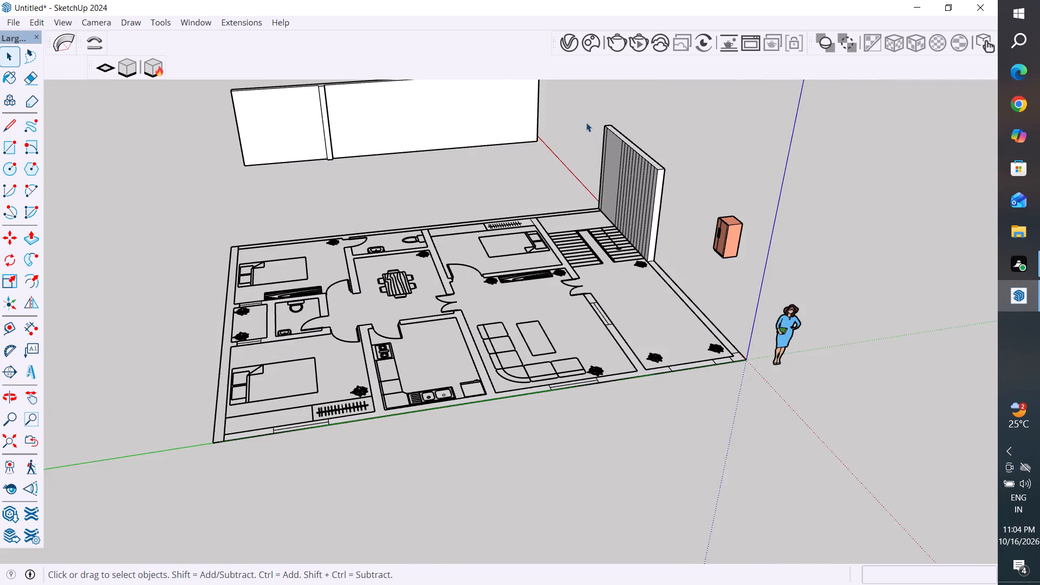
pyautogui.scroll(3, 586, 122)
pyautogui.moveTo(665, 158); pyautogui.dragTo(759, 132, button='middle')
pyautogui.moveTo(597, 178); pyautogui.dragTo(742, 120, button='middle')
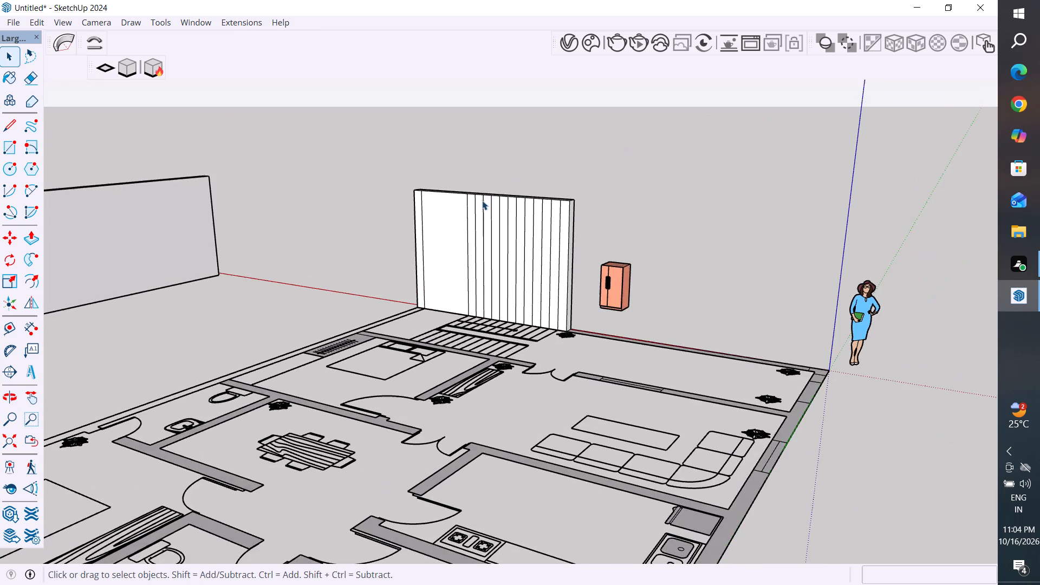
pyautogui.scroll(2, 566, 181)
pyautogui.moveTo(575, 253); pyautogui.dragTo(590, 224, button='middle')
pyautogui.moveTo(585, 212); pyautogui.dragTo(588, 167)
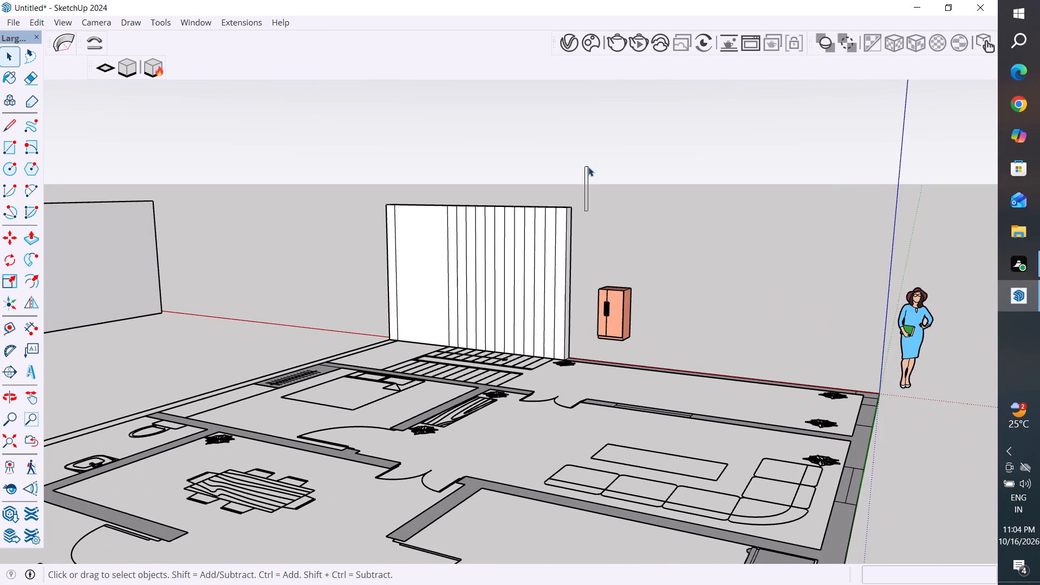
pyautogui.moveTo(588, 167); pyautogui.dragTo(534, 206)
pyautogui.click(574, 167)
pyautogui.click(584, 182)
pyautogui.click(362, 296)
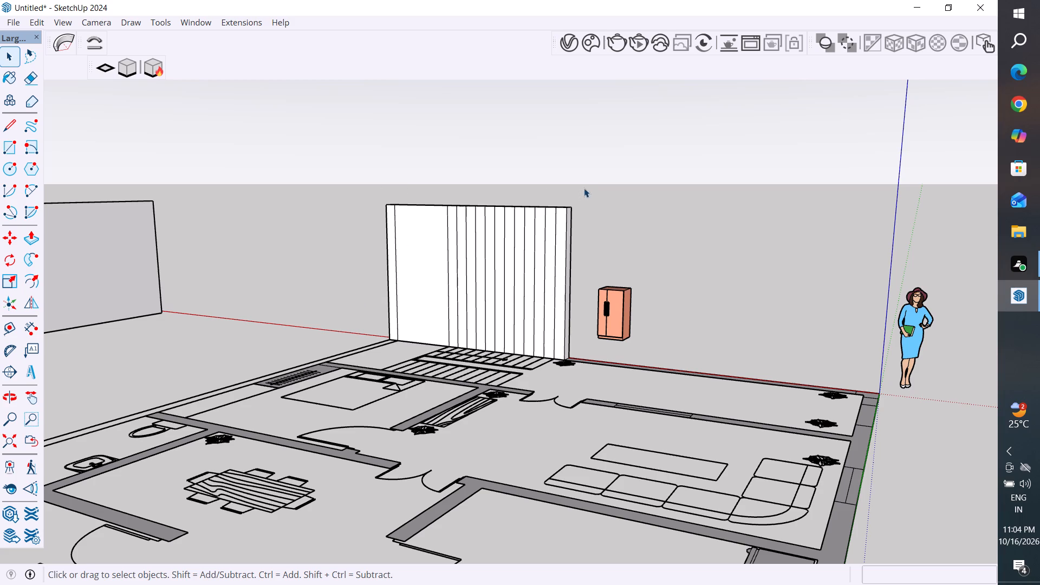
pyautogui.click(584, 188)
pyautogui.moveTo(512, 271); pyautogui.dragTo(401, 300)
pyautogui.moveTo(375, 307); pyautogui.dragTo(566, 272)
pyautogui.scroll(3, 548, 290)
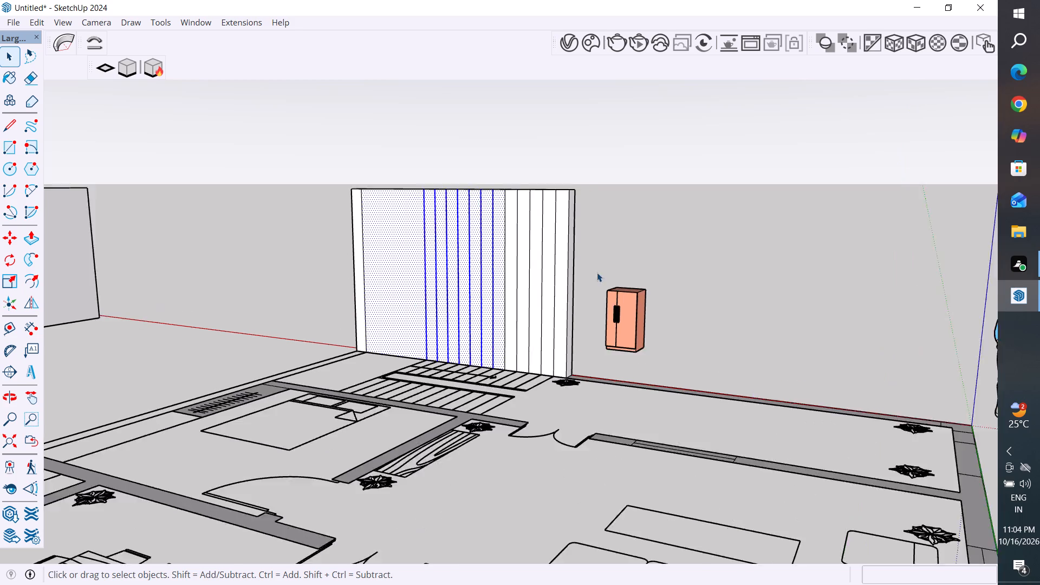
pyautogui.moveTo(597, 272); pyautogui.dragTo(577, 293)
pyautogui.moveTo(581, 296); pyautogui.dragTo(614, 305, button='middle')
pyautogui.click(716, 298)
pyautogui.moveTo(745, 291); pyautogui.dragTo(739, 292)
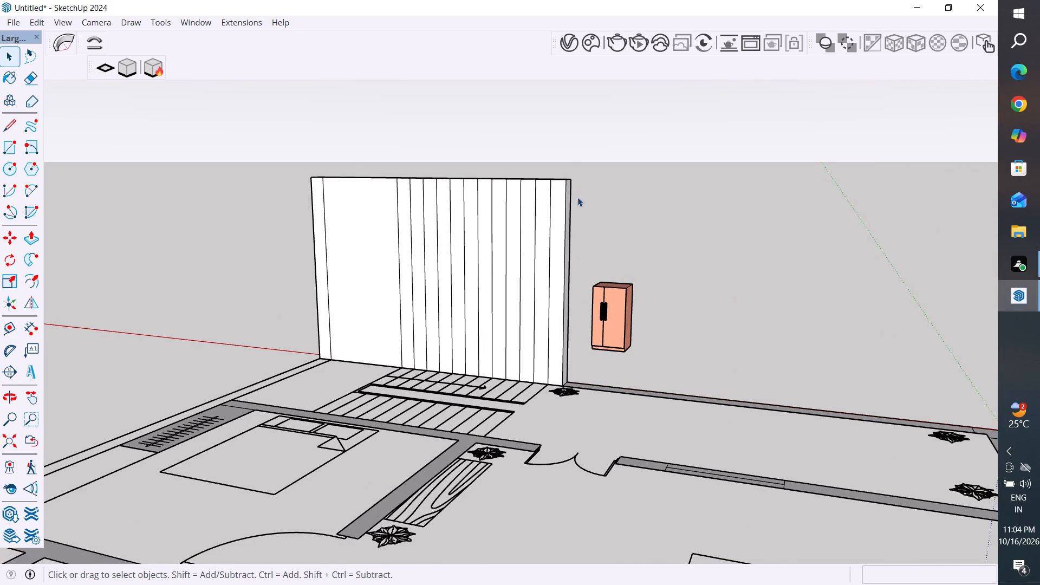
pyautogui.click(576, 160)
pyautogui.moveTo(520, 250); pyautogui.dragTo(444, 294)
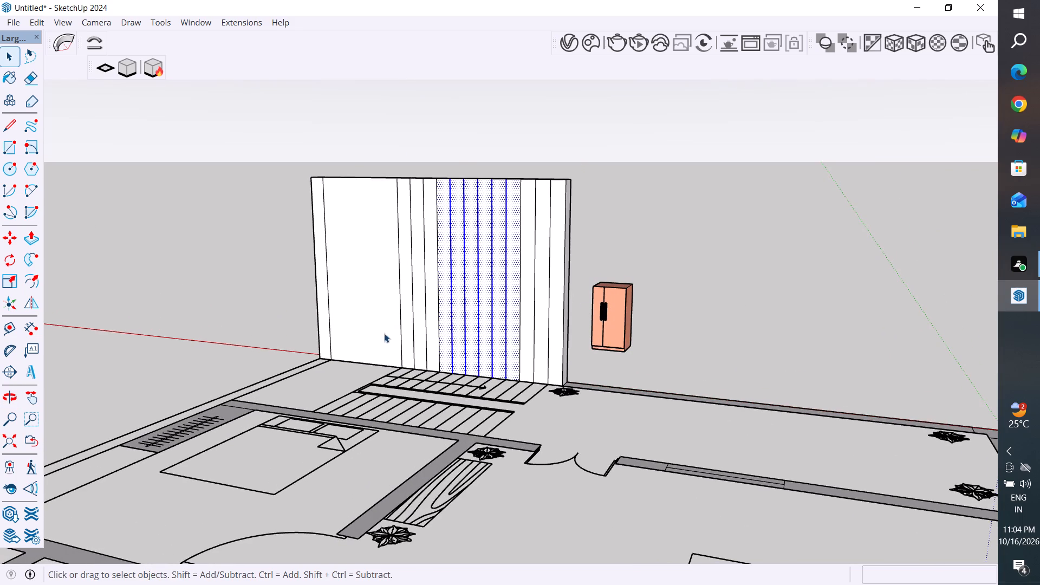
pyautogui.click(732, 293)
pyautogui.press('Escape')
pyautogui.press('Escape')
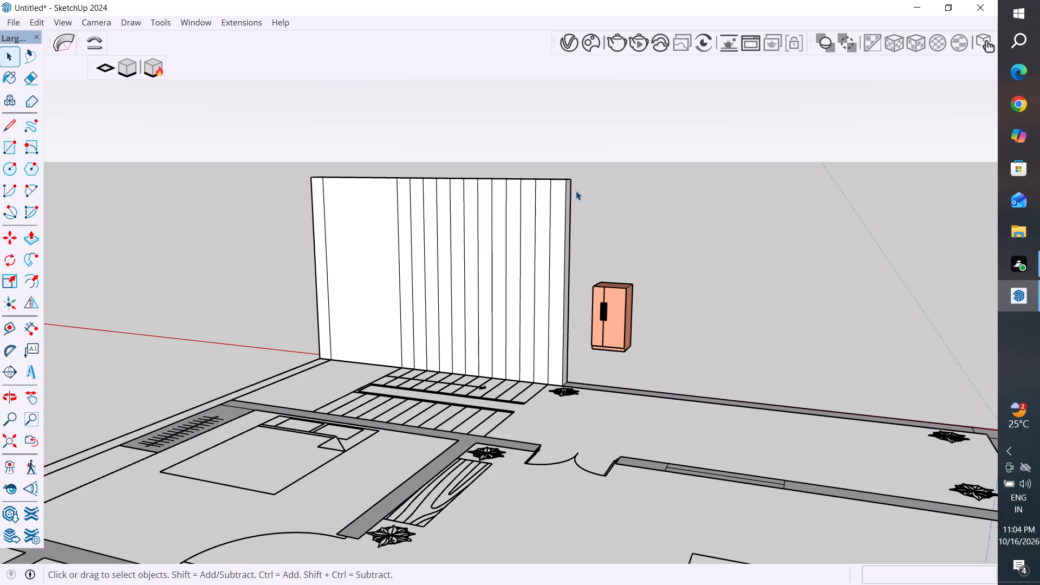
# Make the whole raised staircase-side front wall, including its faces and edges, into a group.
pyautogui.moveTo(580, 168); pyautogui.dragTo(279, 344)
pyautogui.moveTo(279, 344); pyautogui.dragTo(279, 340)
pyautogui.rightClick(424, 304)
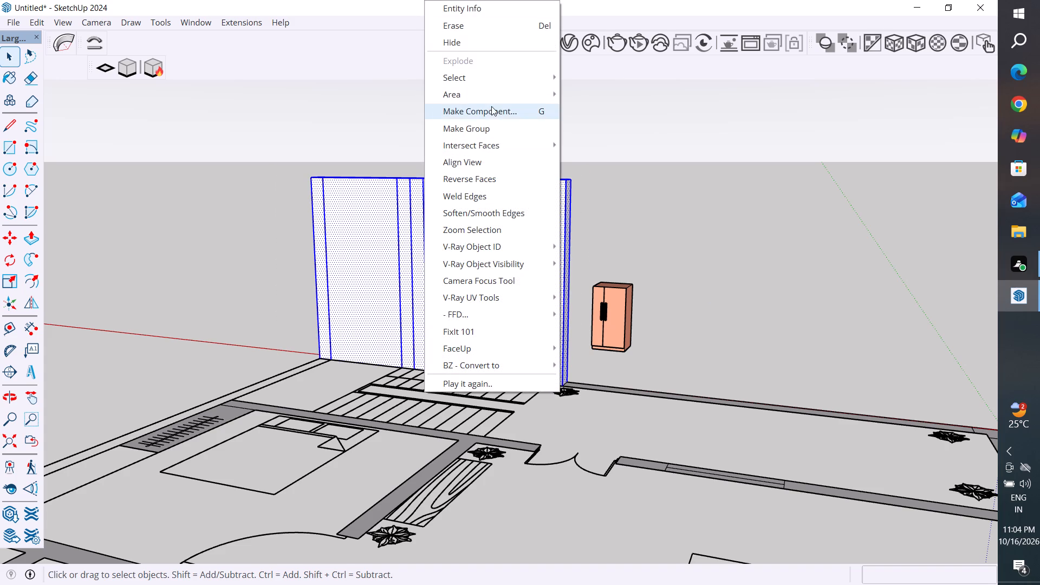
pyautogui.click(492, 128)
# Move the staircase front wall group about 4' 9 11/16" outward, off the floor plan.
pyautogui.moveTo(734, 344); pyautogui.dragTo(446, 476, button='middle')
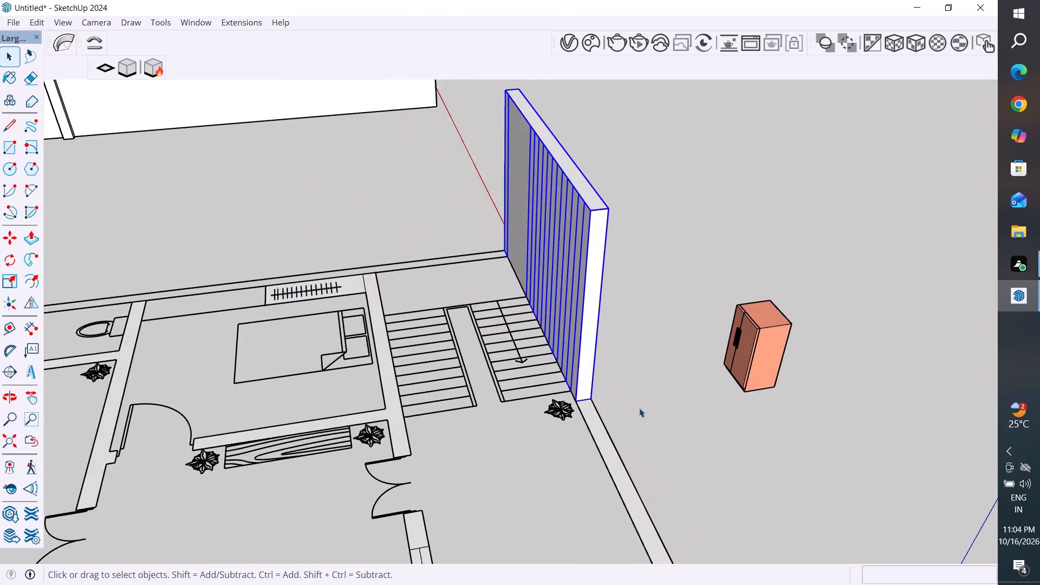
pyautogui.scroll(3, 639, 408)
pyautogui.press('m')
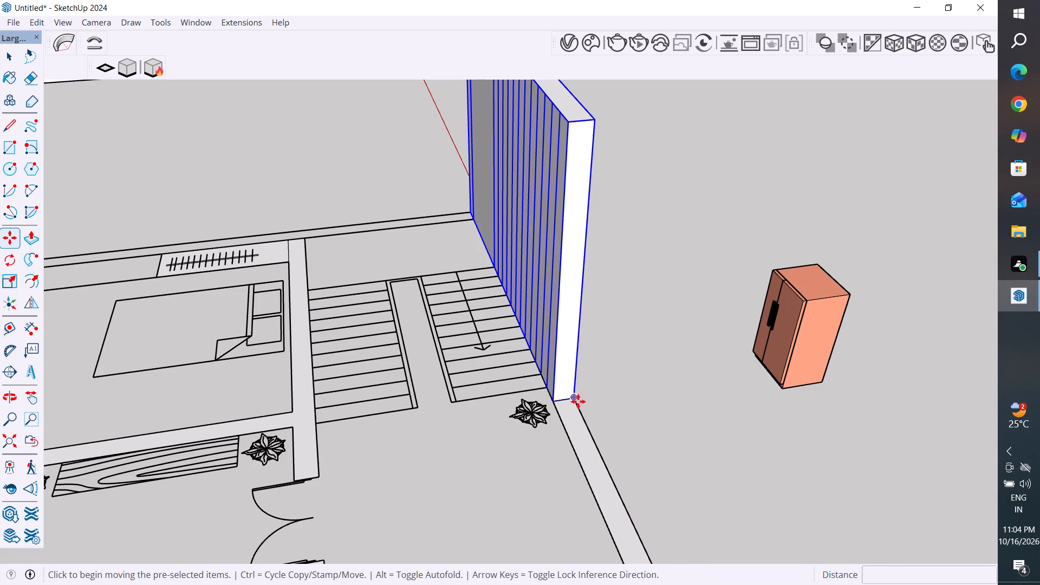
pyautogui.click(575, 401)
pyautogui.click(697, 370)
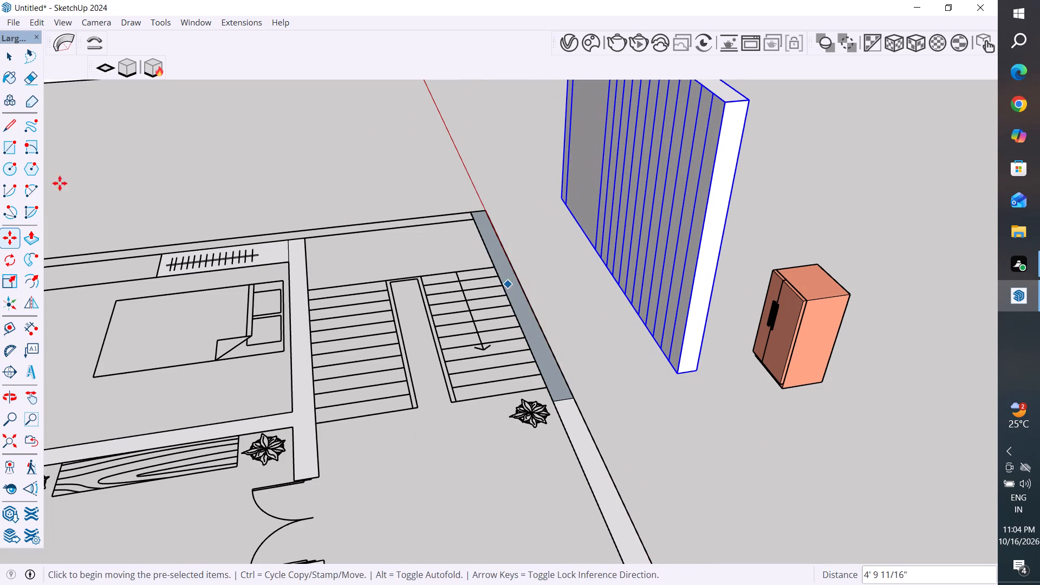
pyautogui.click(9, 59)
# Draw a 14' 3" by 9" rectangle across the open underside of the moved wall to close it.
pyautogui.scroll(-6, 698, 422)
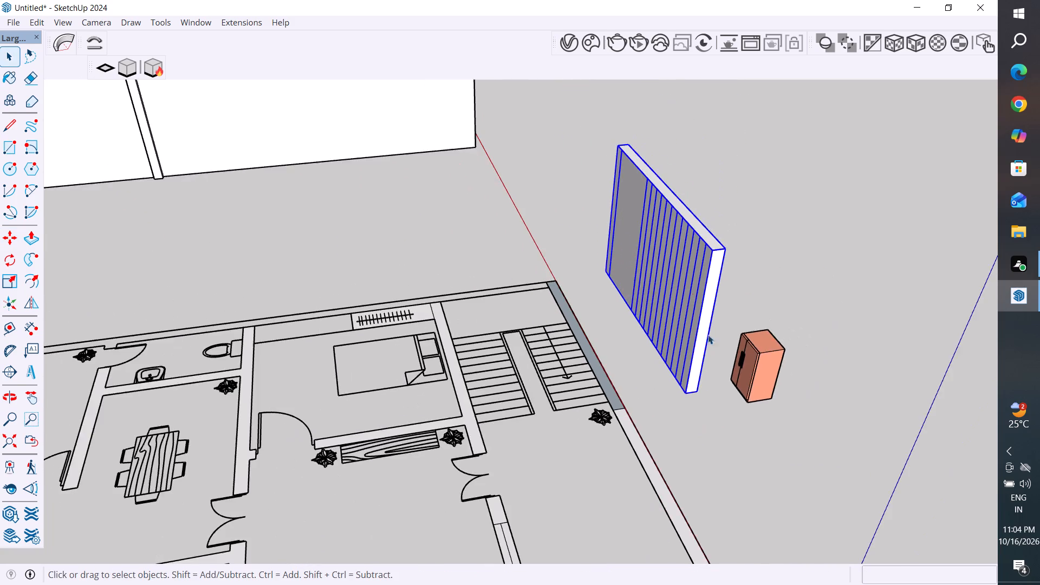
pyautogui.moveTo(700, 302); pyautogui.dragTo(626, 69, button='middle')
pyautogui.scroll(1, 722, 303)
pyautogui.moveTo(722, 303); pyautogui.dragTo(640, 140, button='middle')
pyautogui.scroll(3, 729, 300)
pyautogui.moveTo(712, 373); pyautogui.dragTo(735, 342, button='middle')
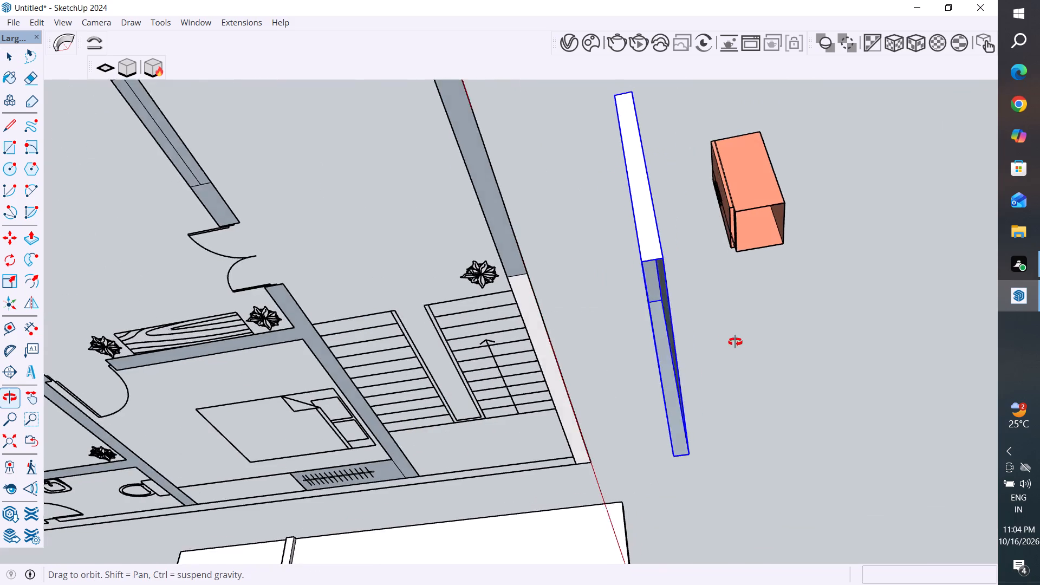
pyautogui.moveTo(735, 342); pyautogui.dragTo(737, 336, button='middle')
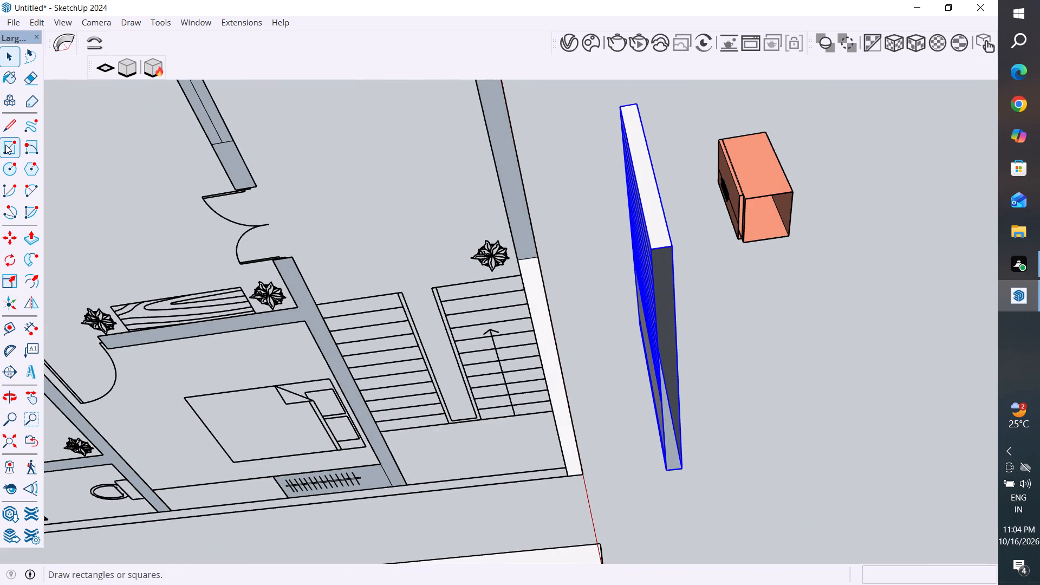
pyautogui.click(5, 145)
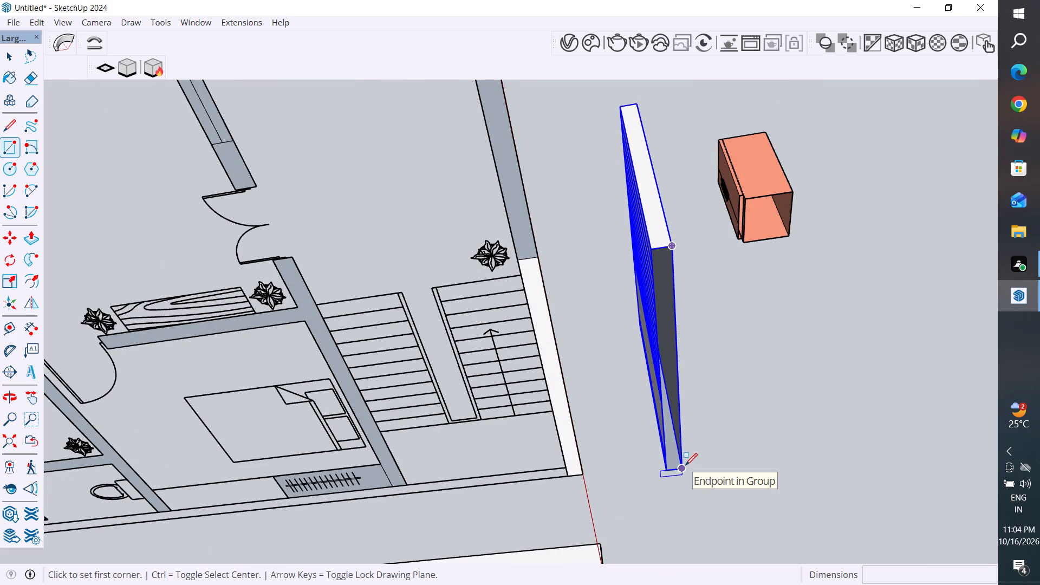
pyautogui.click(685, 465)
pyautogui.click(653, 250)
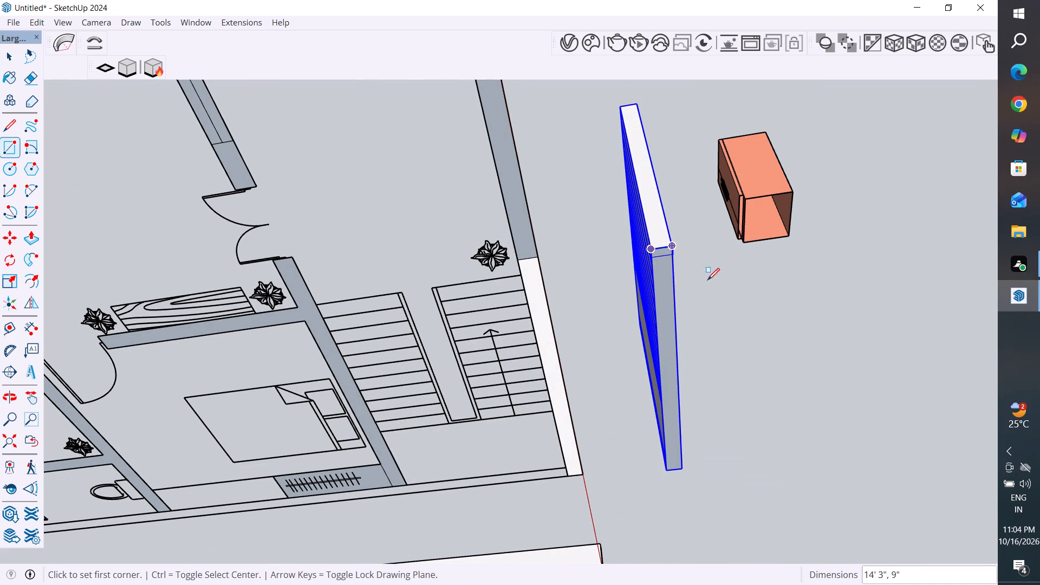
# Explode the moved staircase front wall's group.
pyautogui.moveTo(772, 307); pyautogui.dragTo(859, 570, button='middle')
pyautogui.moveTo(667, 349); pyautogui.dragTo(842, 496, button='middle')
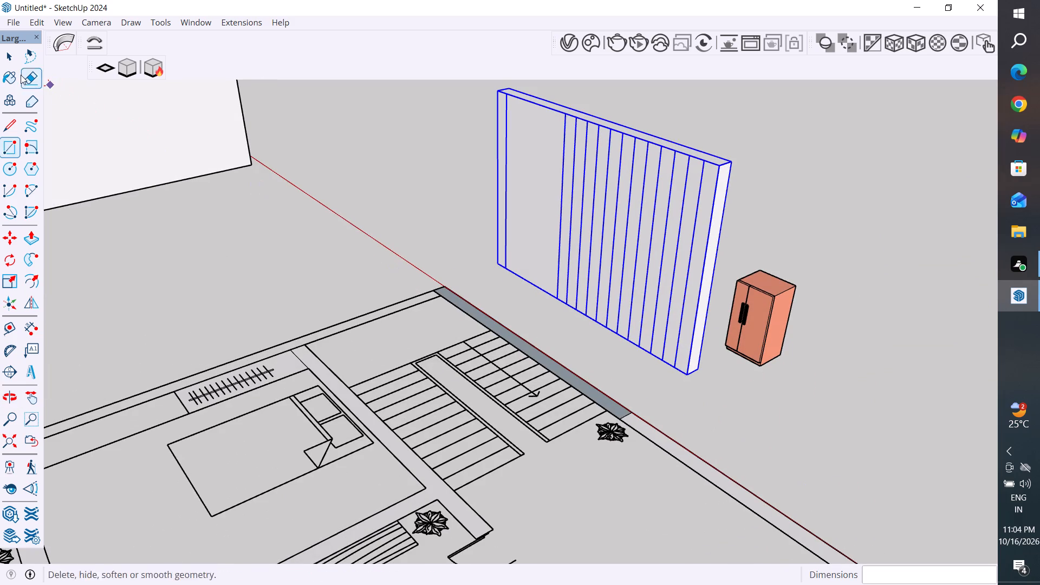
pyautogui.click(12, 57)
pyautogui.rightClick(551, 185)
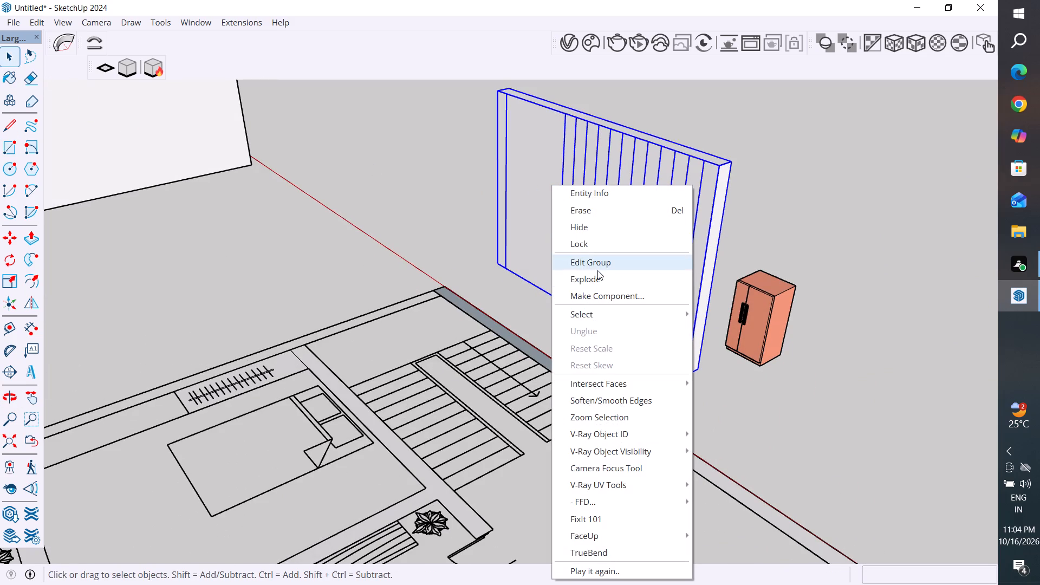
pyautogui.click(596, 276)
# Delete the first seven vertical dividing lines on the moved staircase wall's face, starting from the end near the wardrobe.
pyautogui.scroll(4, 679, 153)
pyautogui.scroll(-4, 722, 231)
pyautogui.moveTo(674, 246); pyautogui.dragTo(727, 269, button='middle')
pyautogui.scroll(3, 722, 191)
pyautogui.click(704, 217)
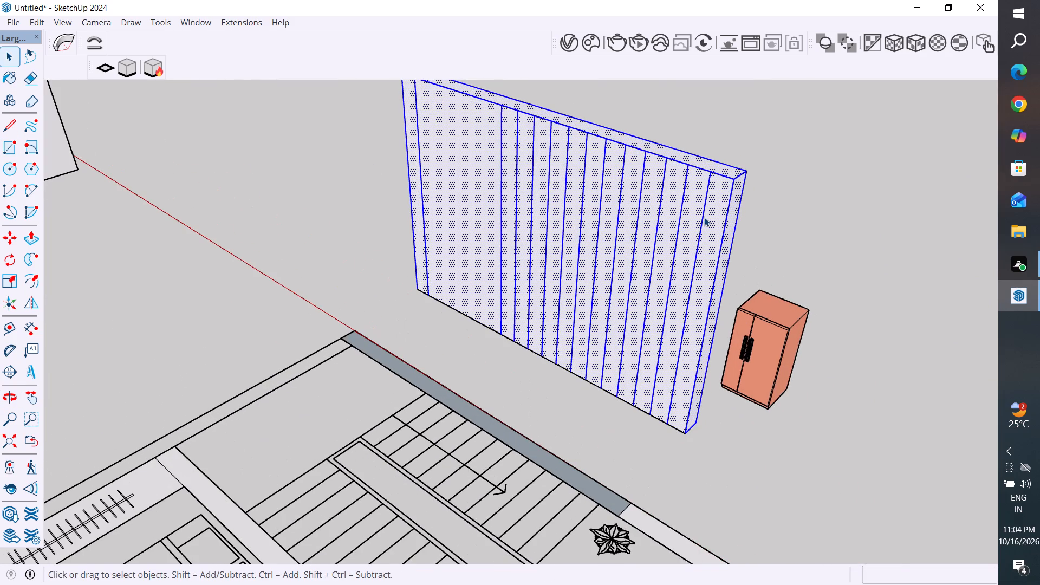
pyautogui.press('Delete')
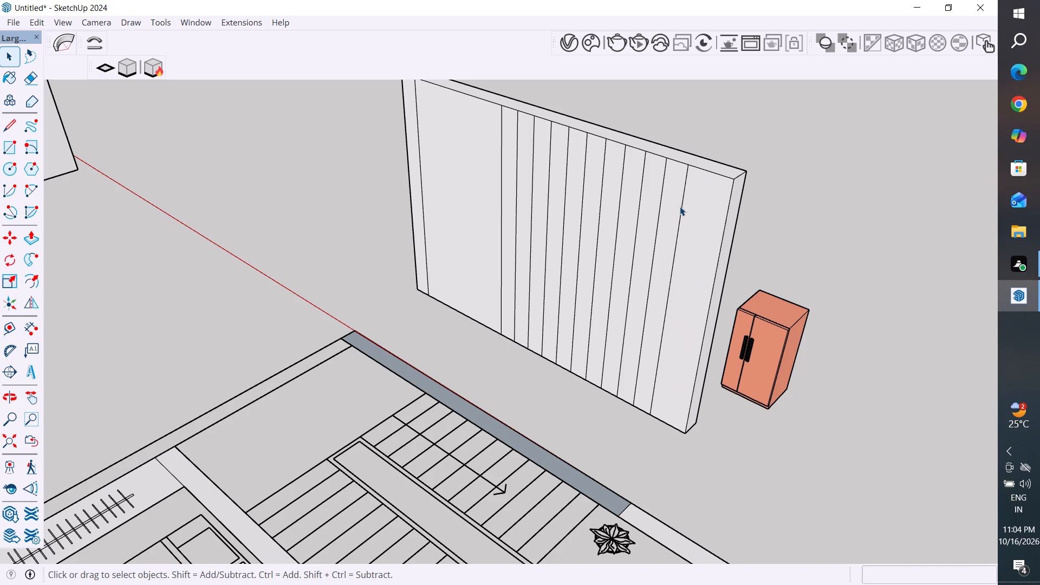
pyautogui.click(682, 206)
pyautogui.press('Delete')
pyautogui.click(662, 200)
pyautogui.press('Delete')
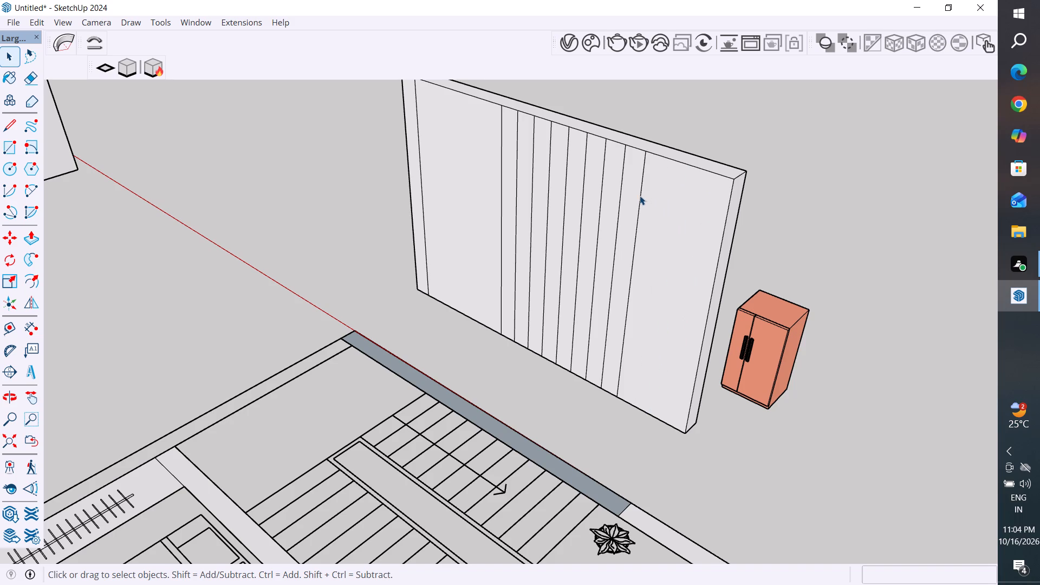
pyautogui.click(640, 196)
pyautogui.press('Delete')
pyautogui.click(620, 187)
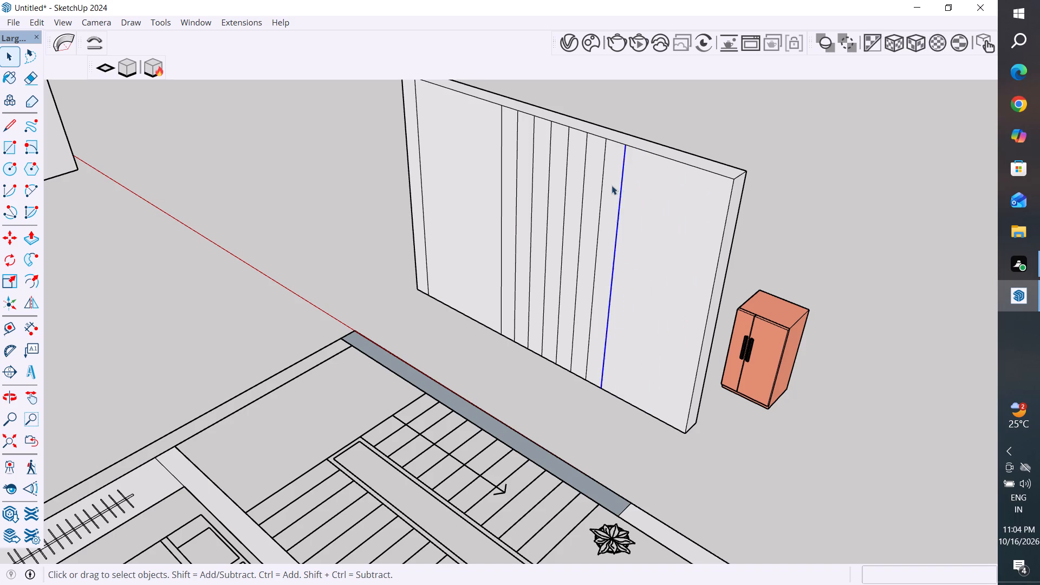
pyautogui.press('Delete')
pyautogui.click(602, 177)
pyautogui.press('Delete')
pyautogui.click(584, 173)
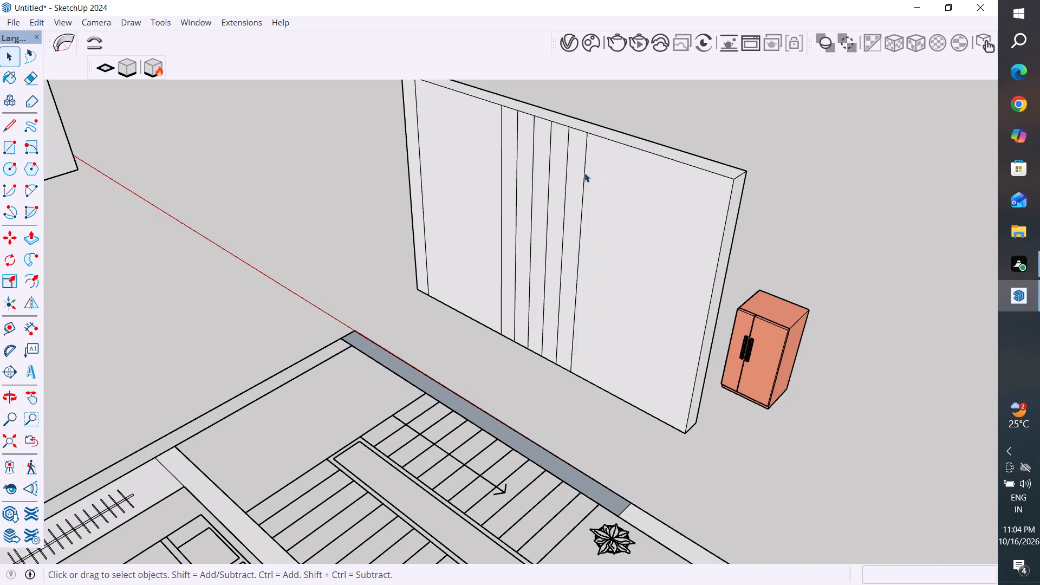
pyautogui.press('Delete')
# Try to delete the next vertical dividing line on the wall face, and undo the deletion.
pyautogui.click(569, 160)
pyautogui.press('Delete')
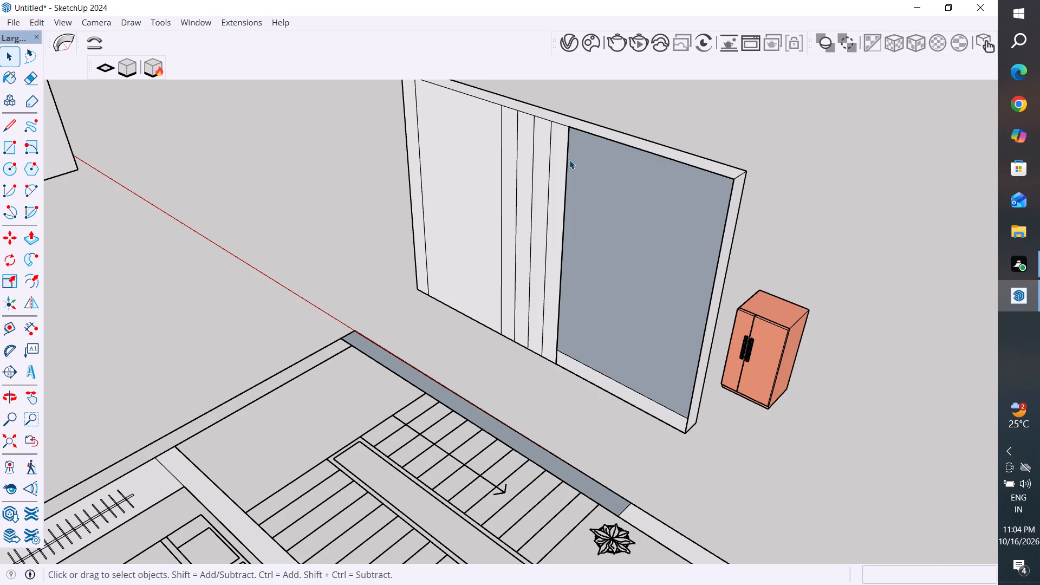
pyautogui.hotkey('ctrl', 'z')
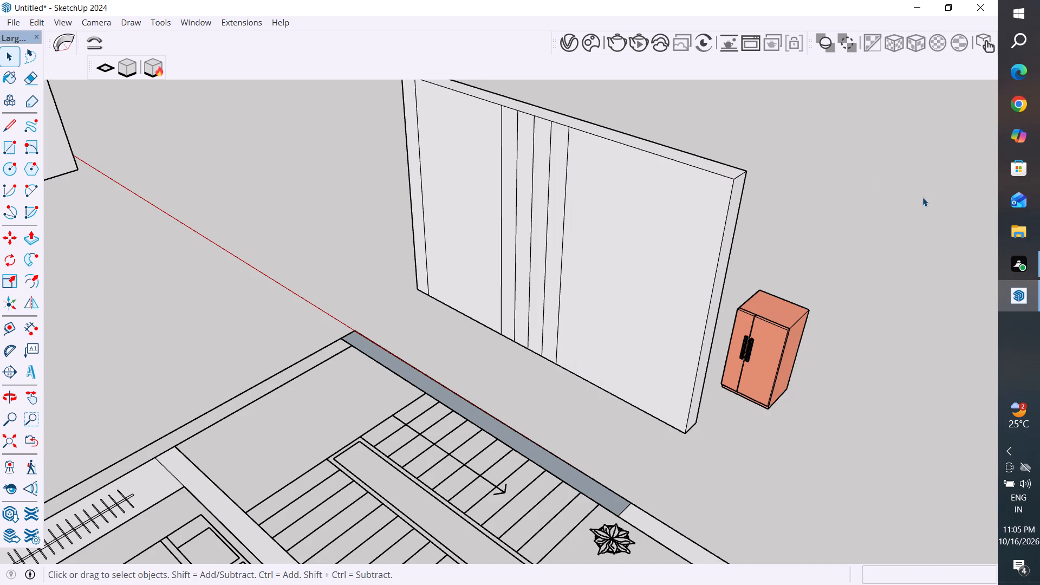
# Delete the remaining five closely spaced vertical dividing lines from the moved staircase wall's face.
pyautogui.click(922, 197)
pyautogui.scroll(7, 567, 123)
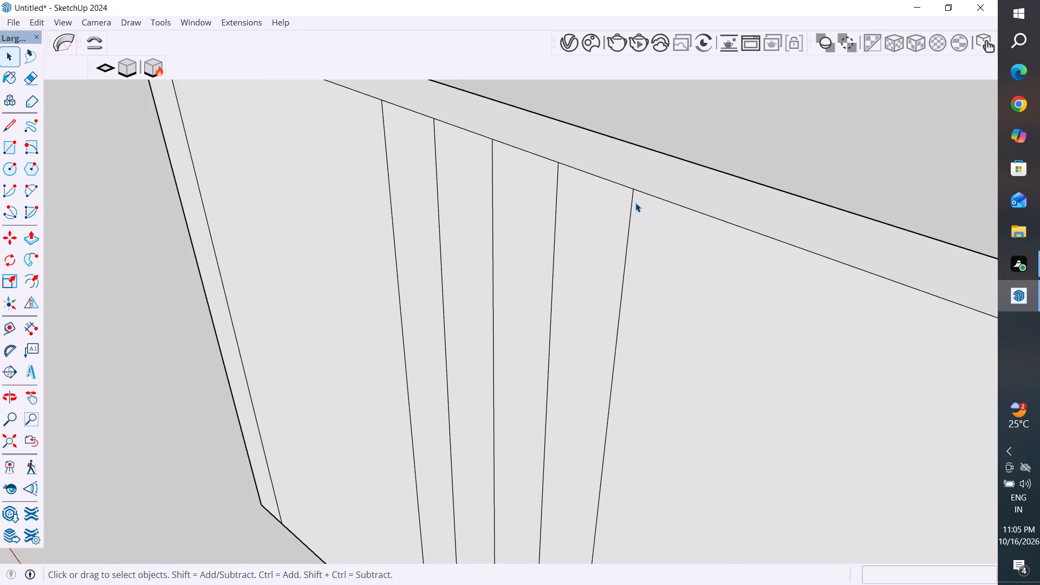
pyautogui.click(631, 200)
pyautogui.press('Delete')
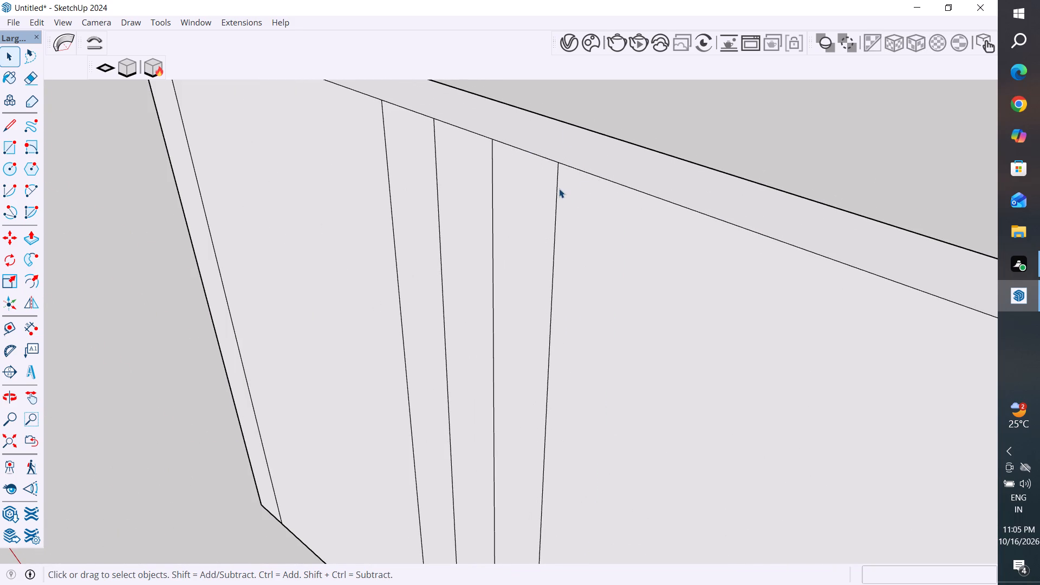
pyautogui.click(559, 188)
pyautogui.press('Delete')
pyautogui.click(492, 164)
pyautogui.press('Delete')
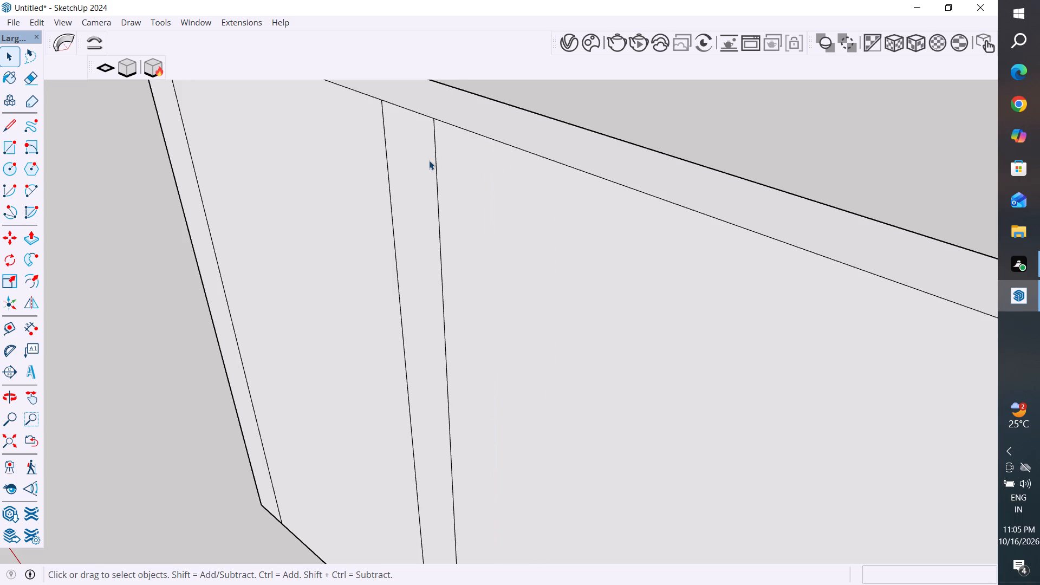
pyautogui.click(436, 157)
pyautogui.press('Delete')
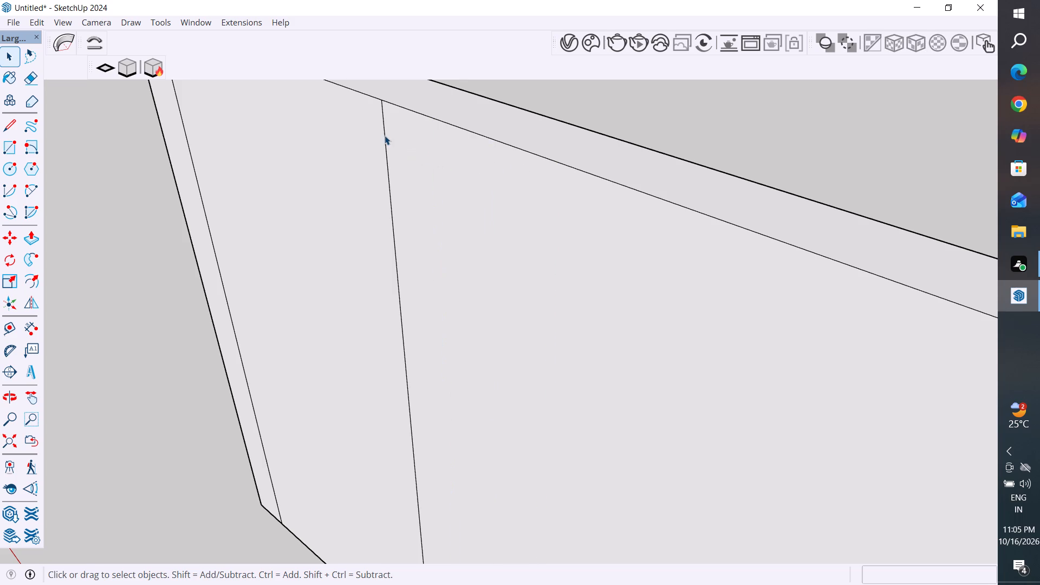
pyautogui.click(385, 135)
pyautogui.press('Delete')
# Delete the last vertical line, close to the far end of the moved staircase wall's face.
pyautogui.scroll(-16, 409, 283)
pyautogui.moveTo(467, 335); pyautogui.dragTo(476, 409, button='middle')
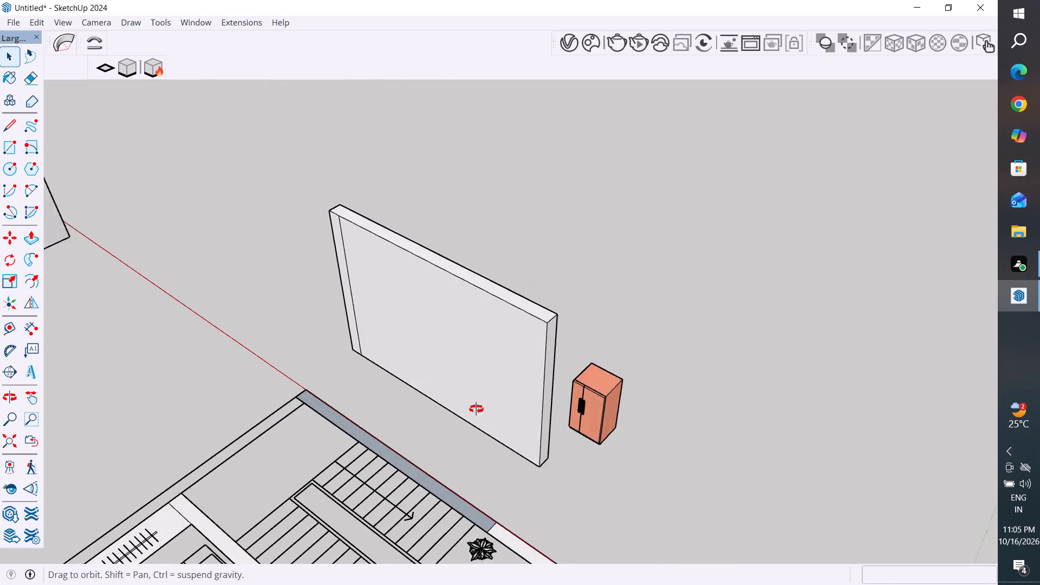
pyautogui.moveTo(476, 409); pyautogui.dragTo(782, 349, button='middle')
pyautogui.moveTo(333, 342); pyautogui.dragTo(751, 294, button='middle')
pyautogui.moveTo(608, 399); pyautogui.dragTo(496, 380, button='middle')
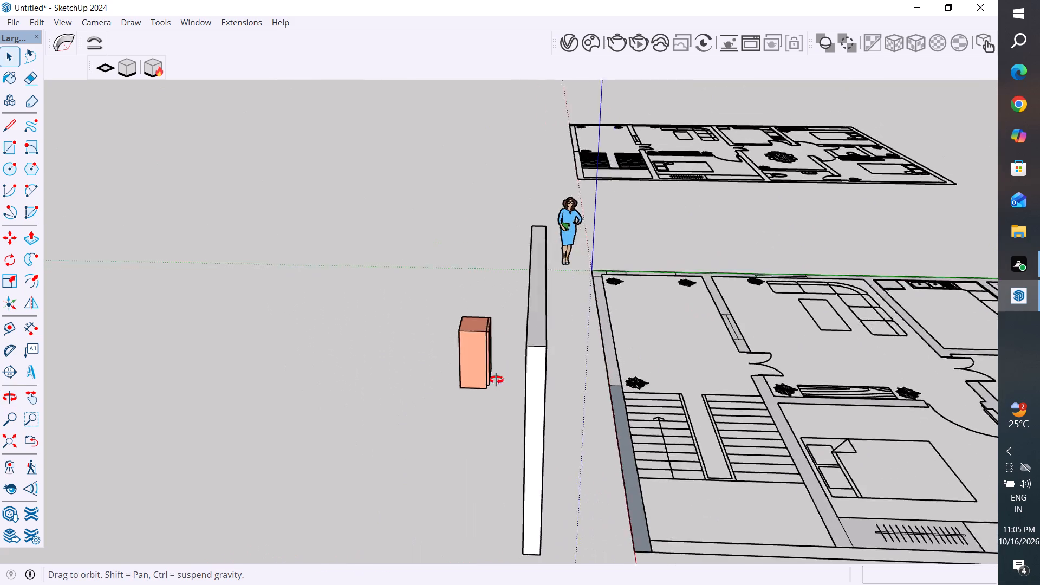
pyautogui.moveTo(496, 380); pyautogui.dragTo(407, 373, button='middle')
pyautogui.scroll(-5, 645, 315)
pyautogui.scroll(9, 403, 350)
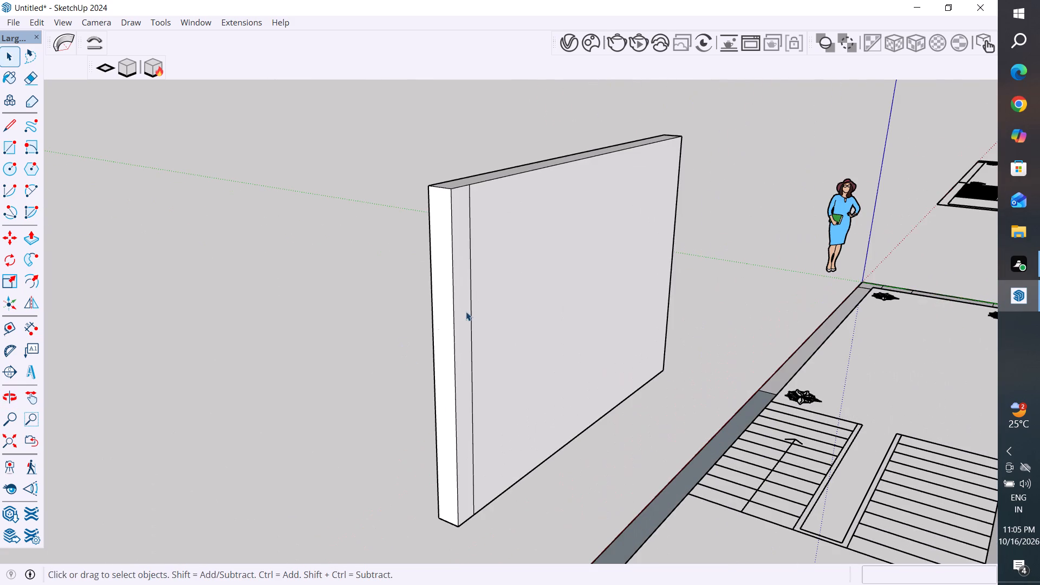
pyautogui.click(471, 329)
pyautogui.press('Delete')
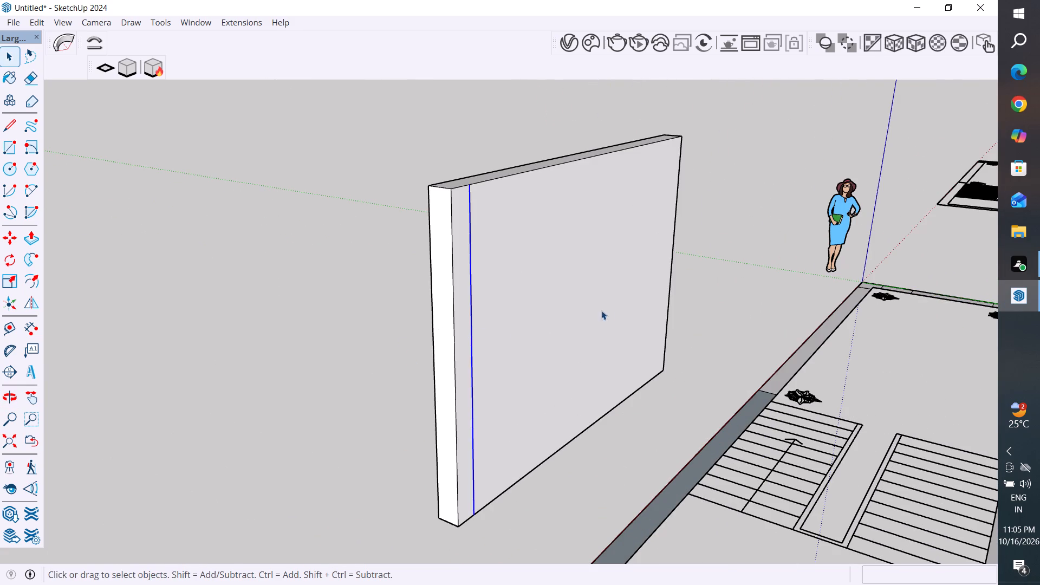
# Reverse the face that closes the underside of the moved staircase wall.
pyautogui.scroll(-5, 629, 327)
pyautogui.moveTo(744, 342); pyautogui.dragTo(98, 406, button='middle')
pyautogui.scroll(-1, 98, 406)
pyautogui.moveTo(431, 467); pyautogui.dragTo(380, 145, button='middle')
pyautogui.moveTo(457, 381); pyautogui.dragTo(434, 297, button='middle')
pyautogui.rightClick(449, 404)
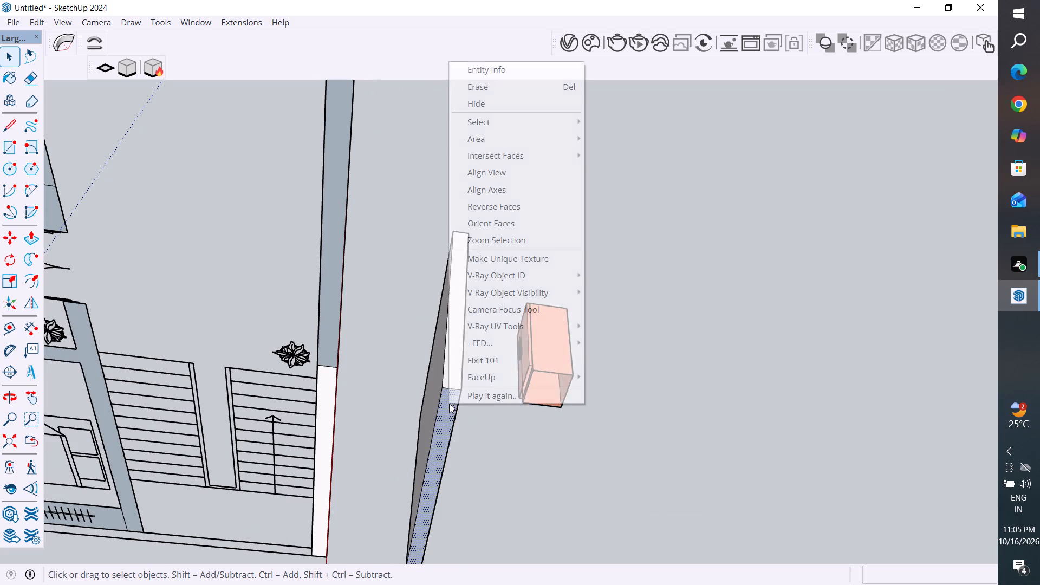
pyautogui.click(502, 206)
# Make the whole cleaned staircase front wall, with all its faces and edges, into a group.
pyautogui.scroll(-5, 680, 291)
pyautogui.moveTo(685, 162); pyautogui.dragTo(612, 559, button='middle')
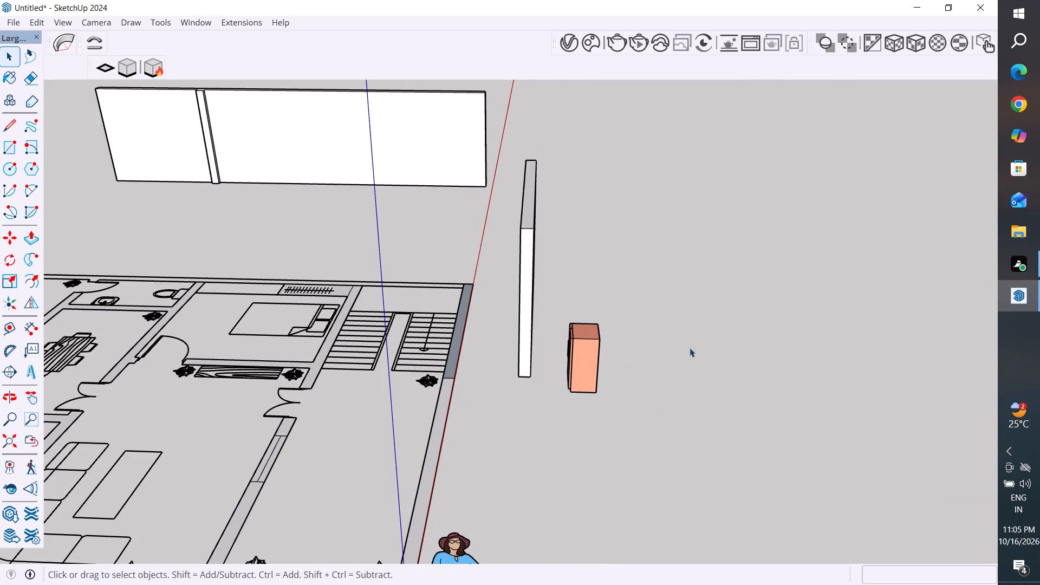
pyautogui.click(690, 348)
pyautogui.moveTo(533, 260); pyautogui.dragTo(533, 392, button='middle')
pyautogui.moveTo(552, 126); pyautogui.dragTo(553, 144)
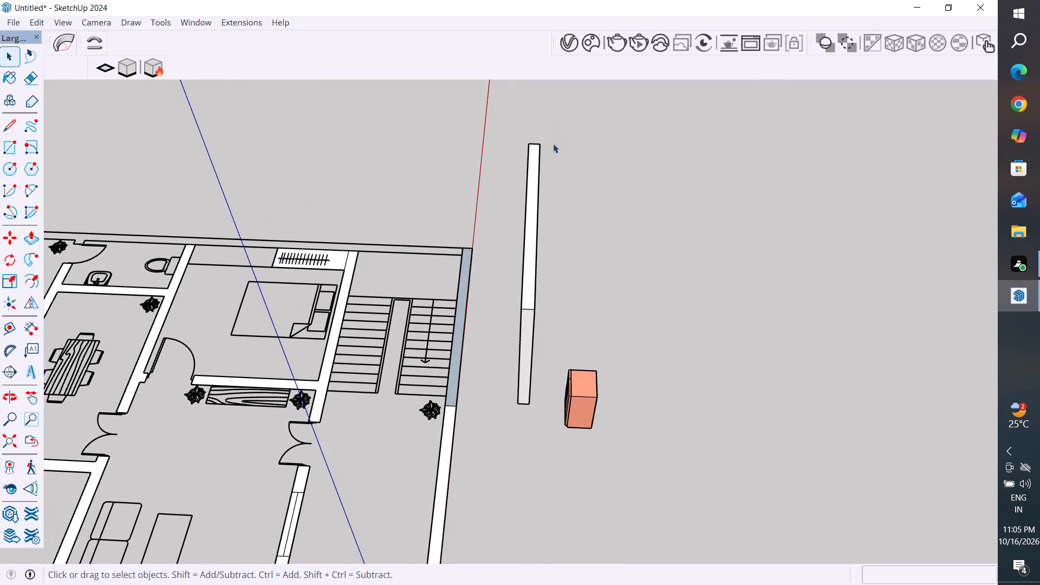
pyautogui.moveTo(553, 144); pyautogui.dragTo(503, 420)
pyautogui.rightClick(521, 368)
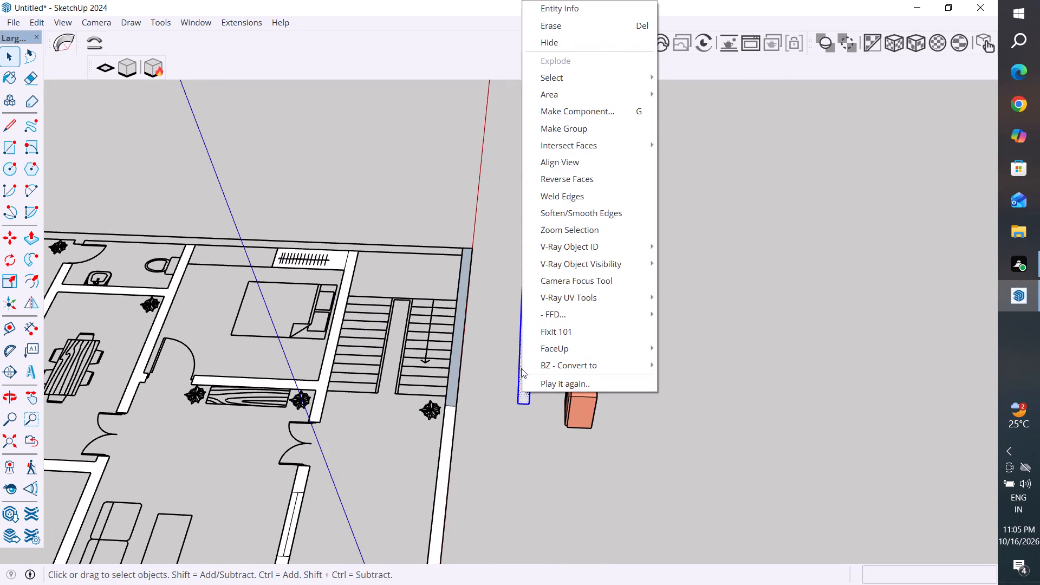
pyautogui.click(575, 127)
pyautogui.click(664, 261)
# Delete the leftover wall-strip face beside the staircase on the floor plan.
pyautogui.scroll(-5, 720, 272)
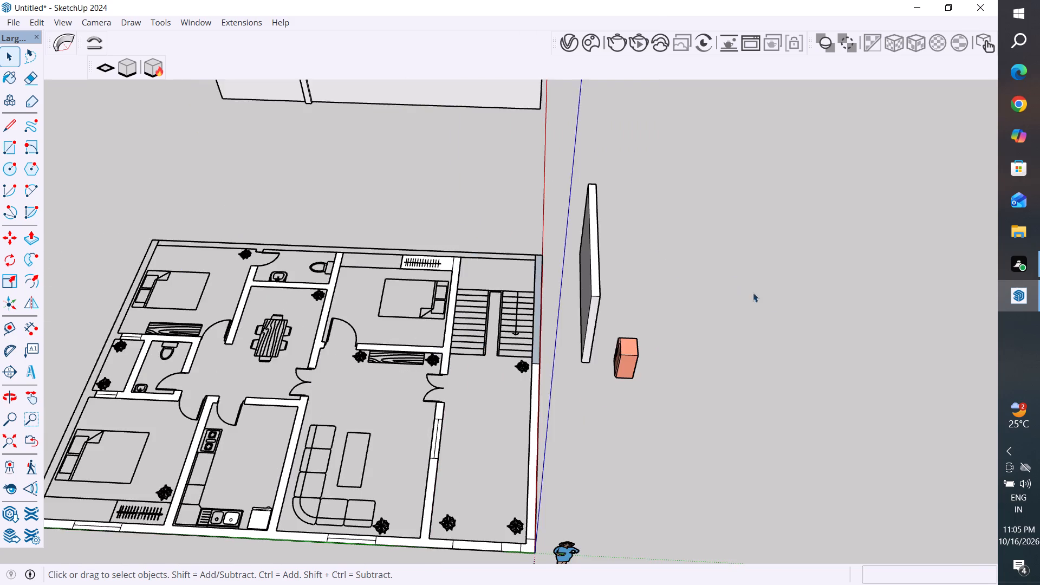
pyautogui.moveTo(776, 335); pyautogui.dragTo(748, 481, button='middle')
pyautogui.scroll(3, 539, 288)
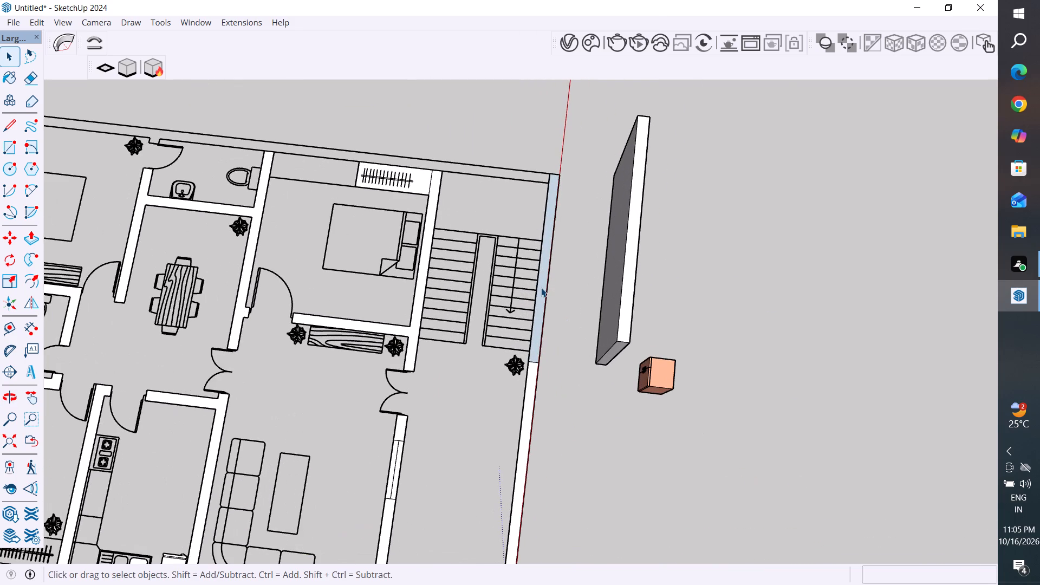
pyautogui.click(541, 288)
pyautogui.press('Delete')
# Raise the L-shaped front corner wall piece at the origin with Push/Pull, repeating the previous wall height.
pyautogui.moveTo(600, 369); pyautogui.dragTo(703, 294, button='middle')
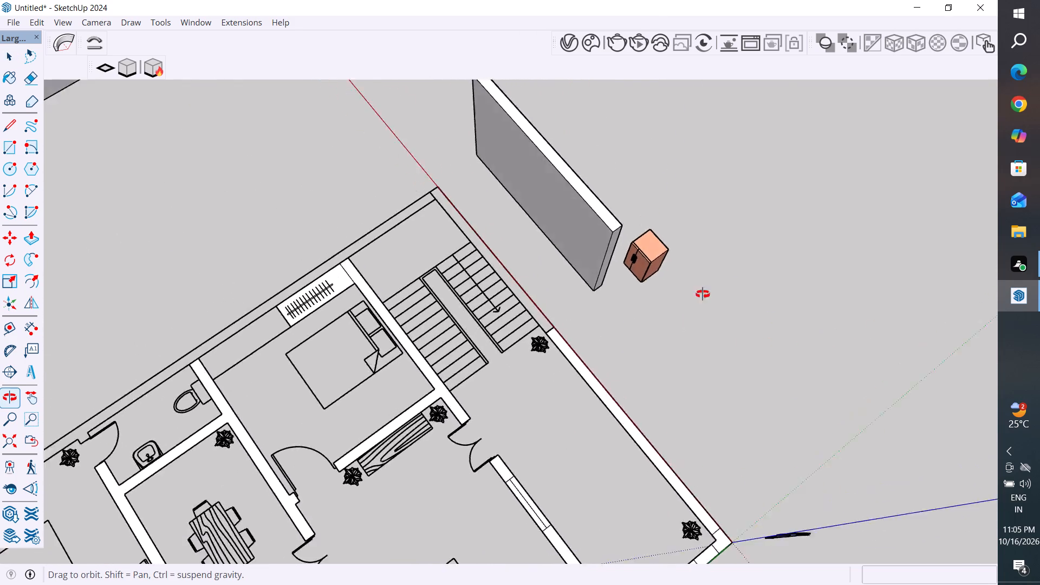
pyautogui.moveTo(703, 294); pyautogui.dragTo(680, 275, button='middle')
pyautogui.scroll(-6, 677, 293)
pyautogui.moveTo(761, 380); pyautogui.dragTo(472, 355, button='middle')
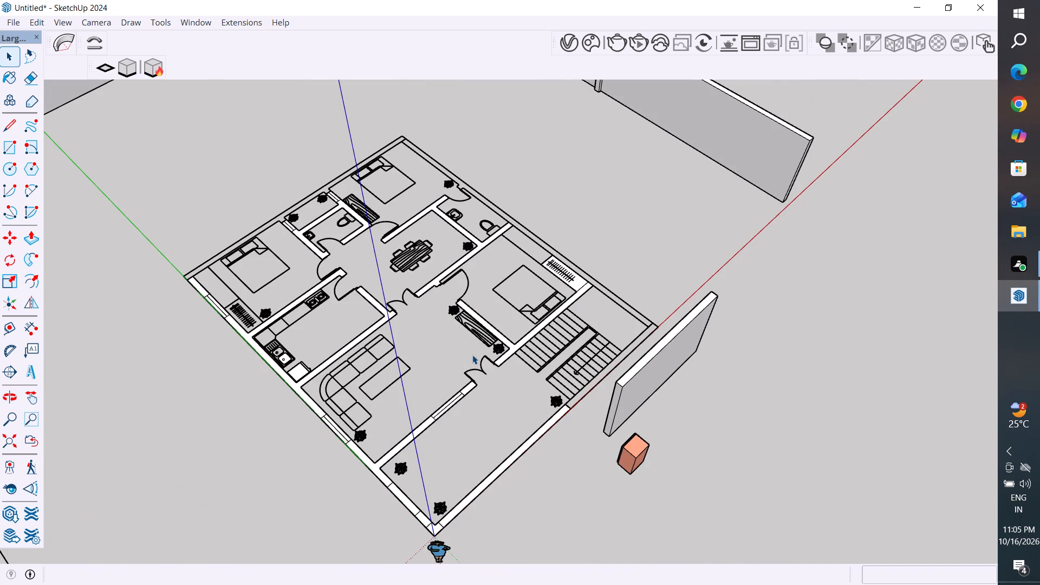
pyautogui.scroll(3, 447, 290)
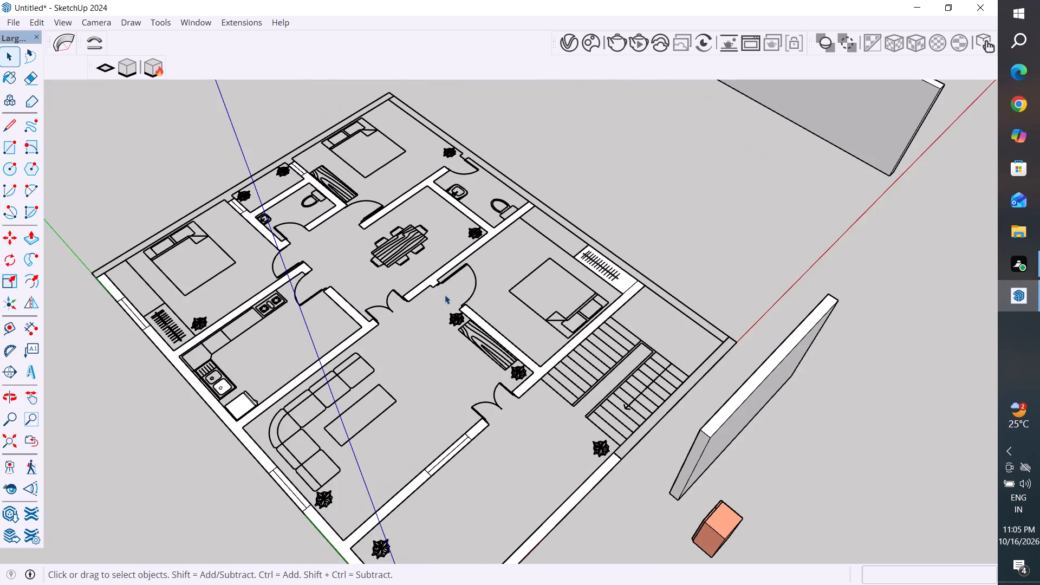
pyautogui.moveTo(494, 380); pyautogui.dragTo(314, 386, button='middle')
pyautogui.scroll(-3, 513, 353)
pyautogui.moveTo(511, 459); pyautogui.dragTo(497, 538, button='middle')
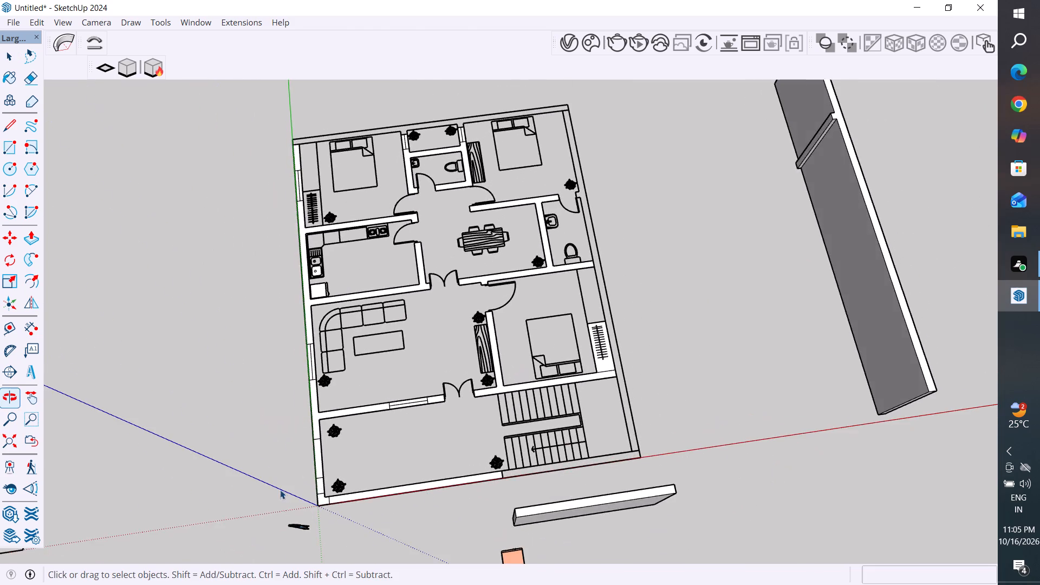
pyautogui.scroll(5, 282, 492)
pyautogui.scroll(5, 340, 504)
pyautogui.click(324, 499)
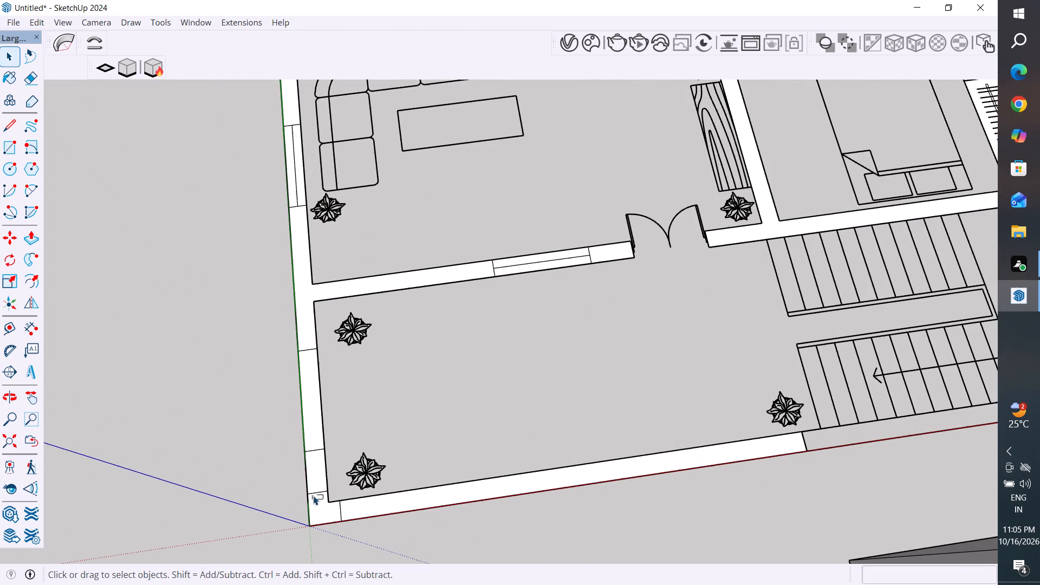
pyautogui.click(229, 489)
pyautogui.click(34, 239)
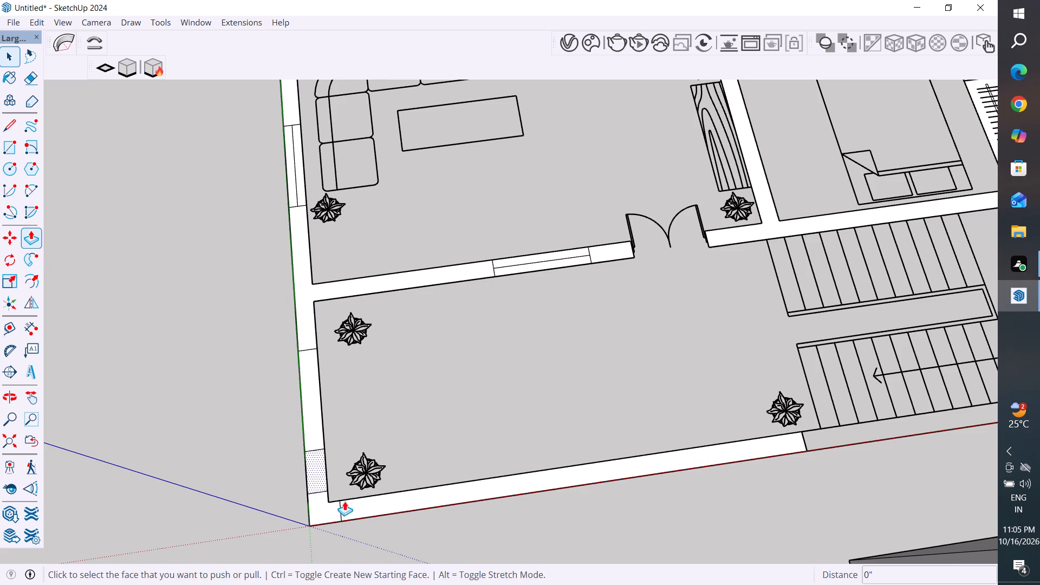
pyautogui.moveTo(344, 493); pyautogui.dragTo(360, 391, button='middle')
pyautogui.doubleClick(318, 490)
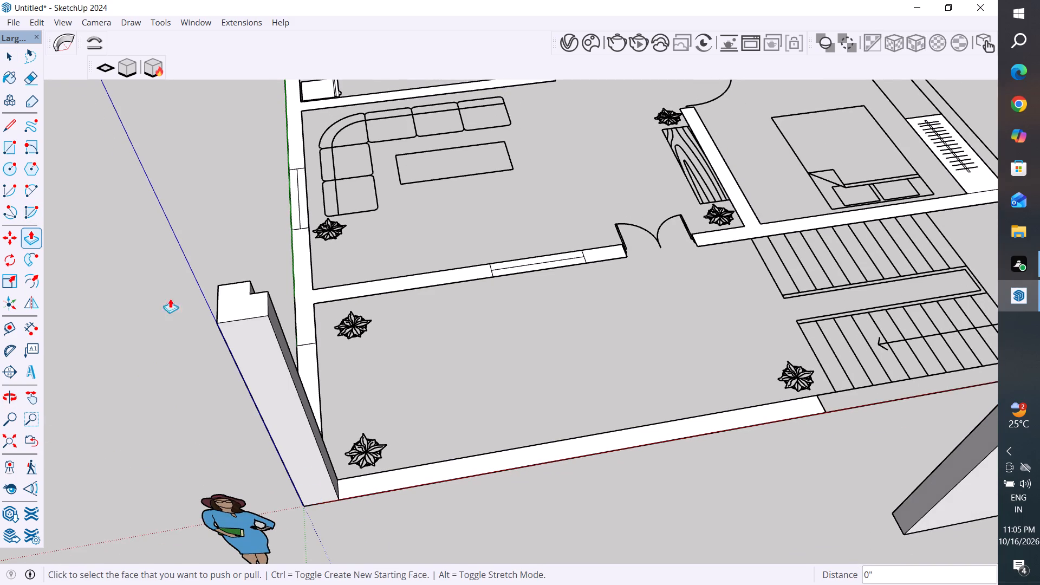
# Select the whole raised L-shaped corner wall at the origin, with all its faces and edges, and make it a group.
pyautogui.click(18, 63)
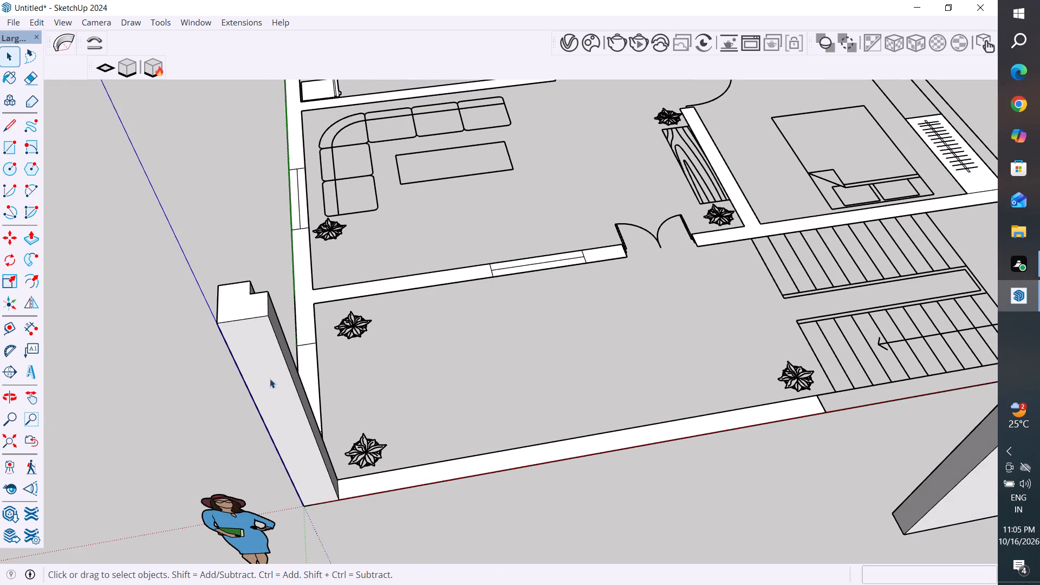
pyautogui.click(250, 370)
pyautogui.tripleClick(258, 362)
pyautogui.doubleClick(259, 362)
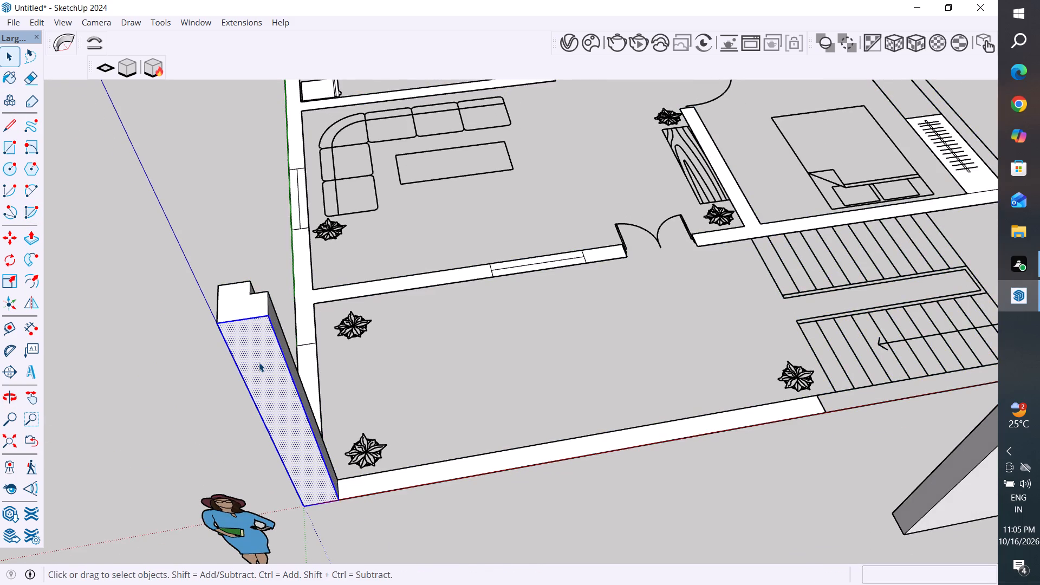
pyautogui.moveTo(452, 405); pyautogui.dragTo(209, 506, button='middle')
pyautogui.click(159, 279)
pyautogui.tripleClick(141, 288)
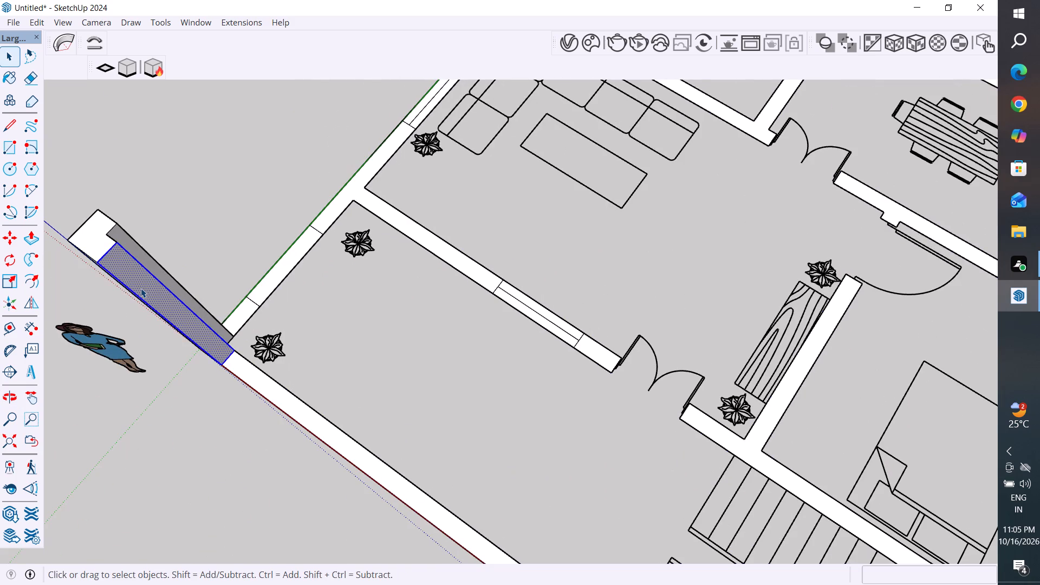
pyautogui.doubleClick(141, 288)
pyautogui.scroll(-3, 374, 391)
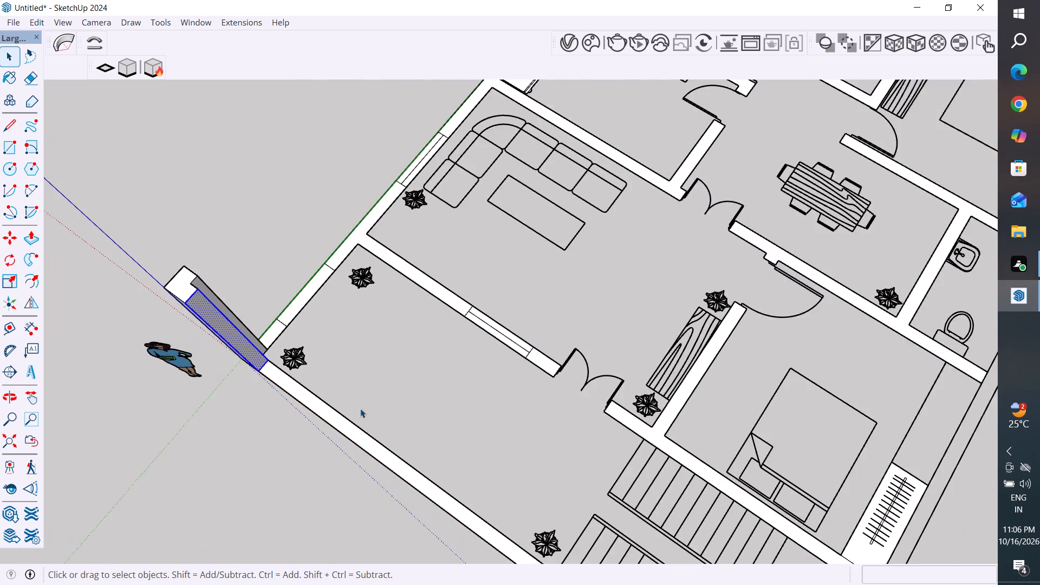
pyautogui.moveTo(372, 417); pyautogui.dragTo(844, 310, button='middle')
pyautogui.moveTo(346, 492); pyautogui.dragTo(835, 450, button='middle')
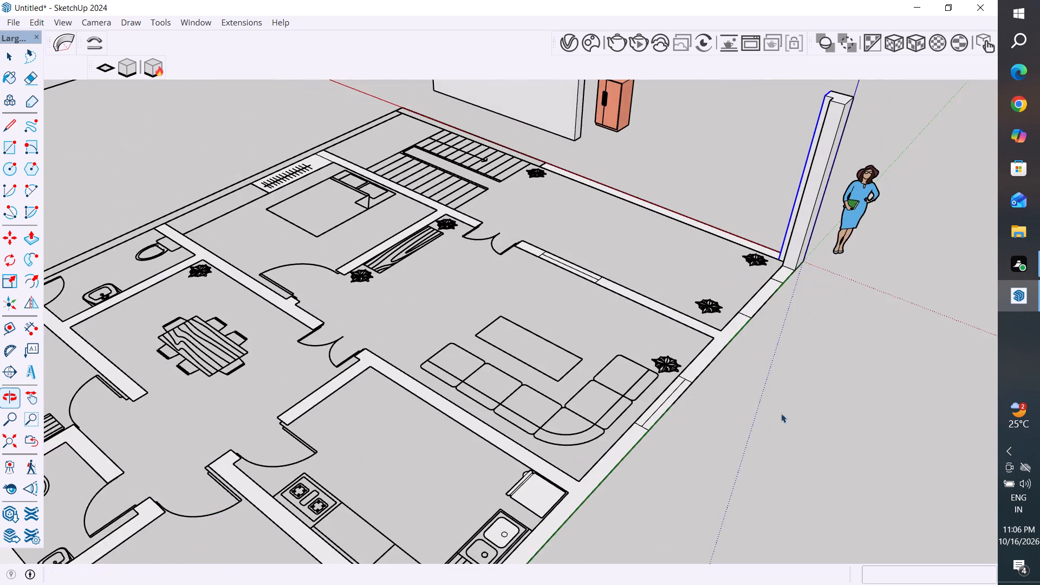
pyautogui.scroll(-6, 583, 352)
pyautogui.moveTo(708, 256); pyautogui.dragTo(725, 174, button='middle')
pyautogui.scroll(3, 711, 237)
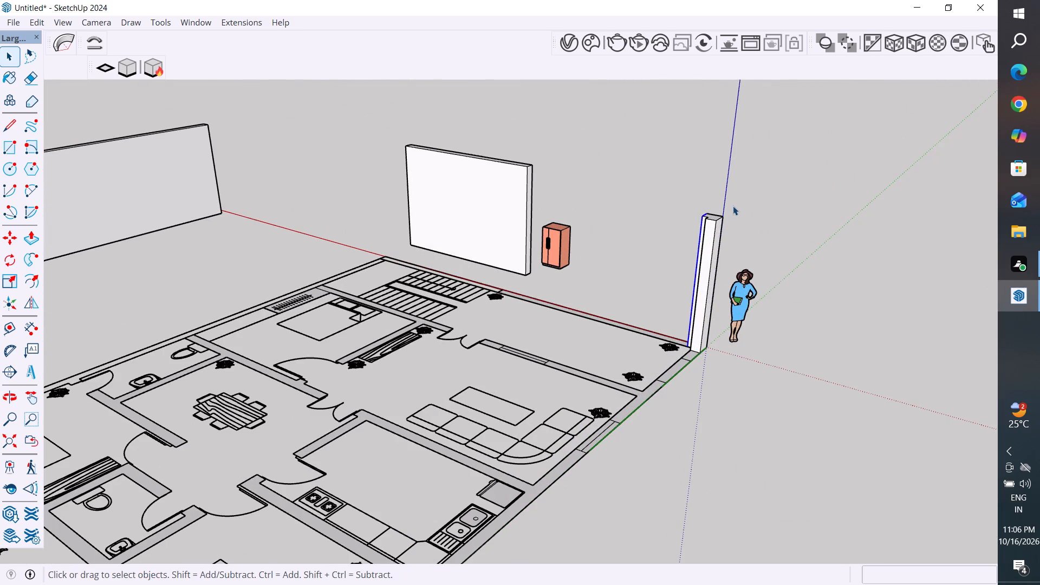
pyautogui.moveTo(733, 207); pyautogui.dragTo(692, 268)
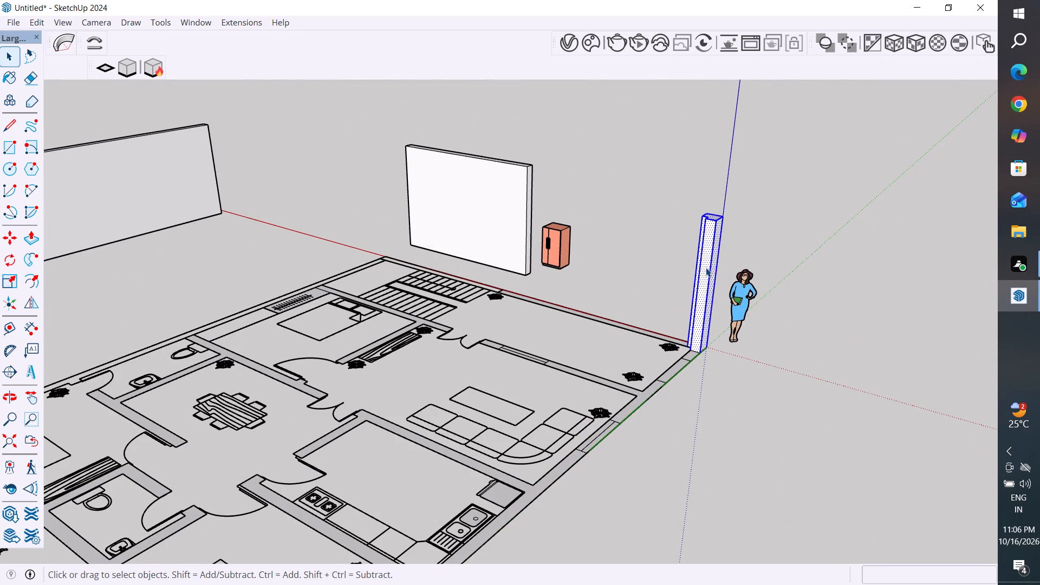
pyautogui.rightClick(706, 268)
pyautogui.click(751, 136)
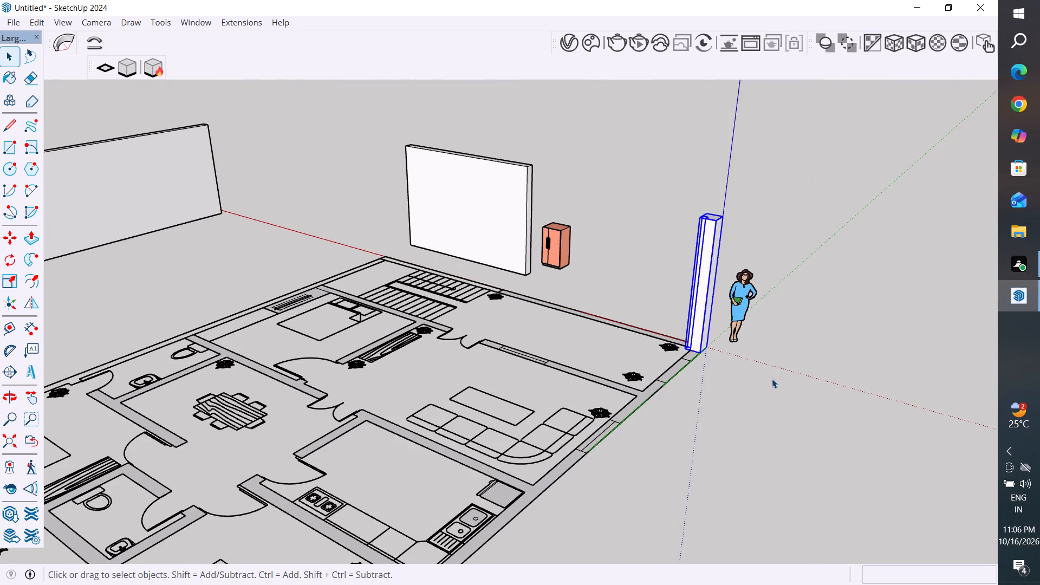
# Move the corner wall group about 18' 10" off the floor plan, past the origin and clear of the plan.
pyautogui.press('m')
pyautogui.click(700, 357)
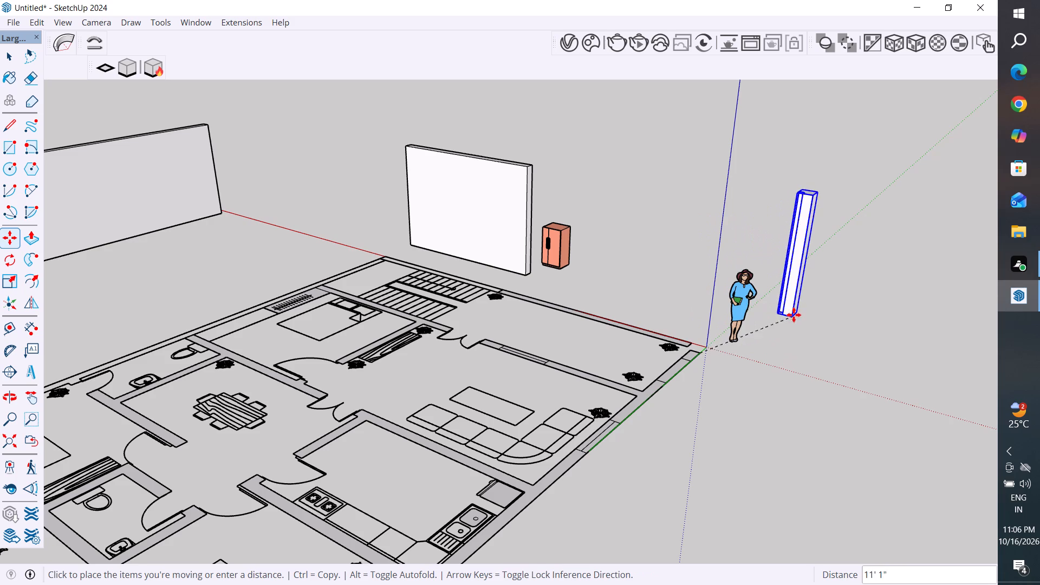
pyautogui.click(787, 279)
pyautogui.moveTo(773, 378); pyautogui.dragTo(772, 380, button='middle')
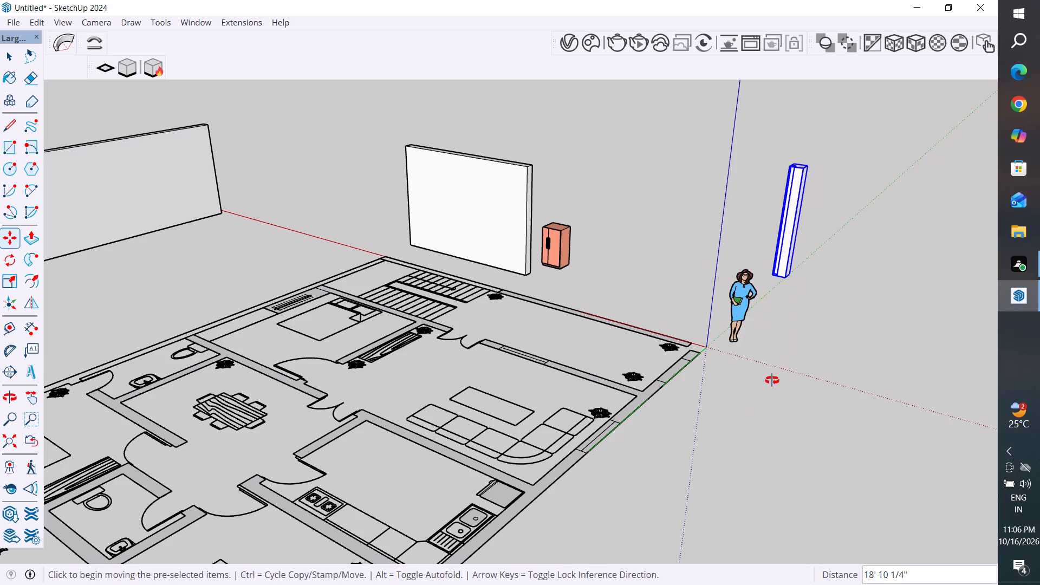
pyautogui.moveTo(772, 380); pyautogui.dragTo(567, 498, button='middle')
pyautogui.scroll(-4, 606, 435)
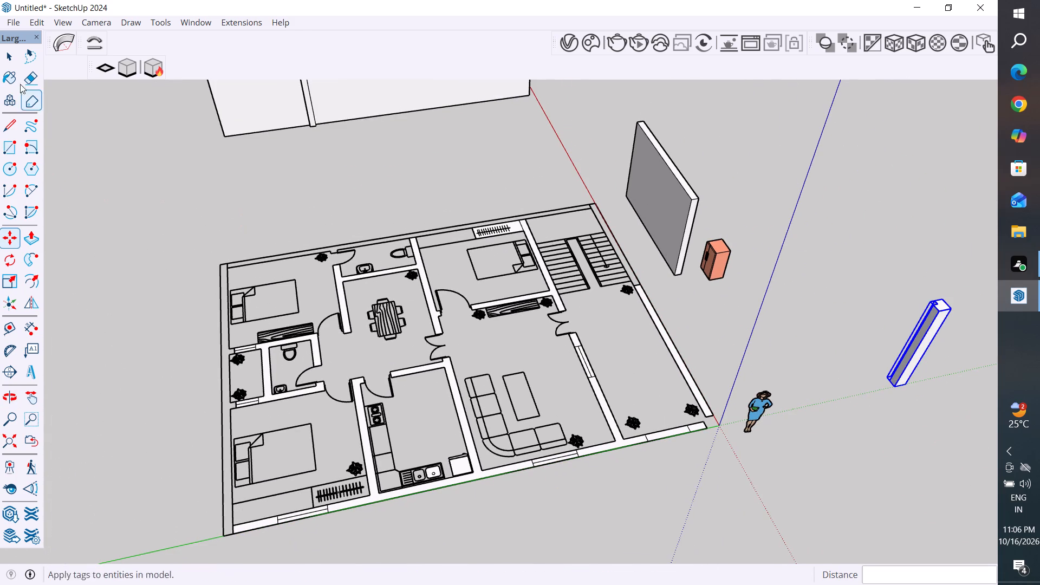
# Raise the T-shaped wall piece where the living room's front partition meets the side wall to 10' with Push/Pull.
pyautogui.click(13, 55)
pyautogui.scroll(-4, 447, 544)
pyautogui.scroll(3, 521, 483)
pyautogui.scroll(2, 569, 475)
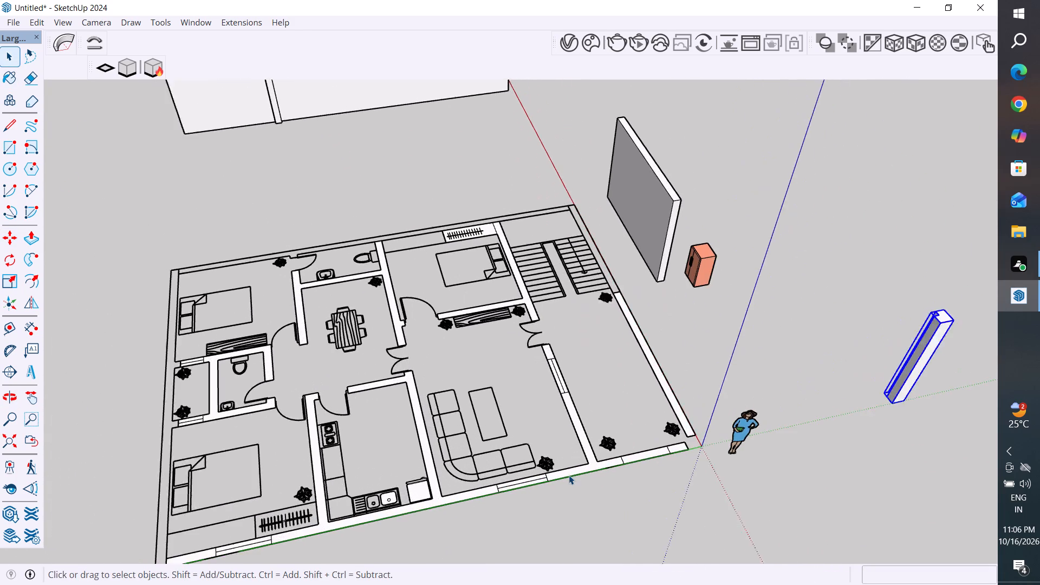
pyautogui.scroll(1, 569, 475)
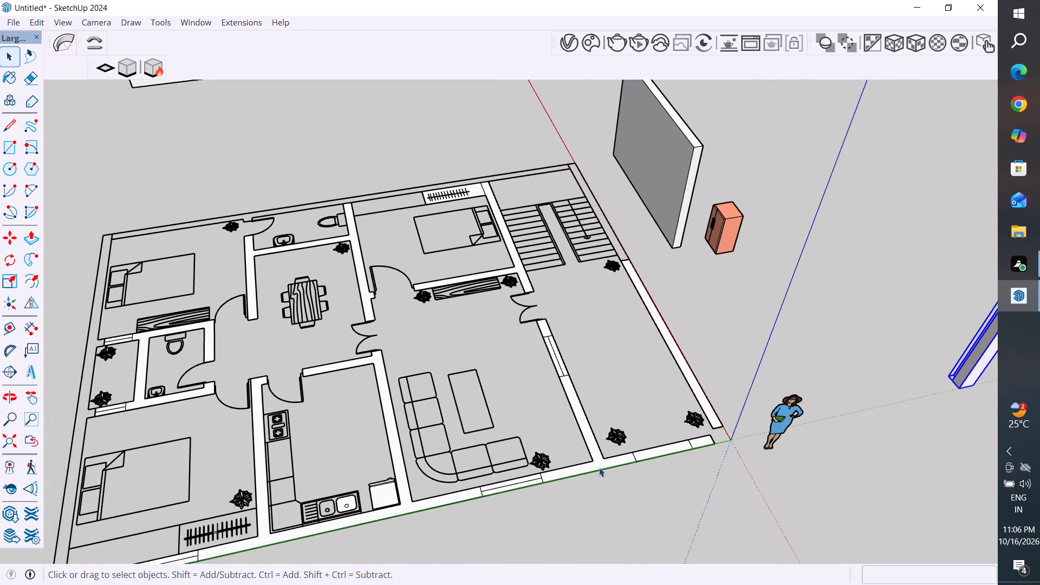
pyautogui.click(600, 464)
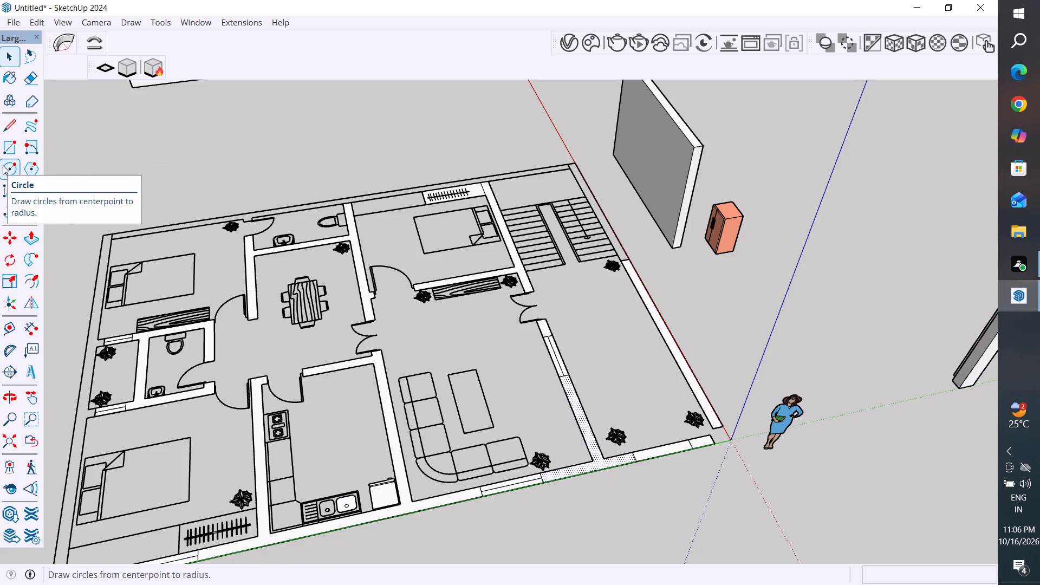
pyautogui.click(36, 244)
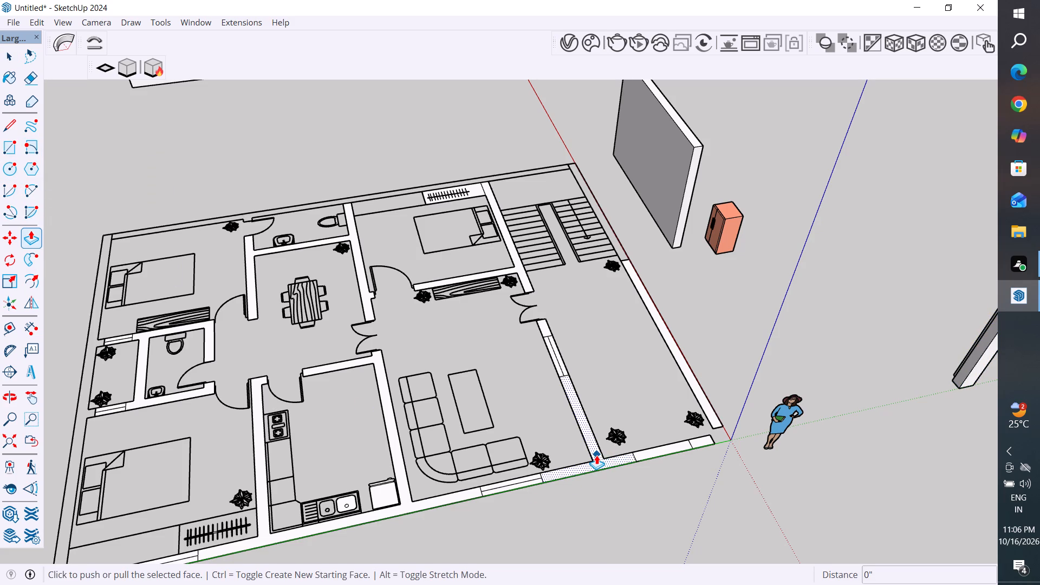
pyautogui.click(596, 455)
pyautogui.write("10'")
pyautogui.press('Return')
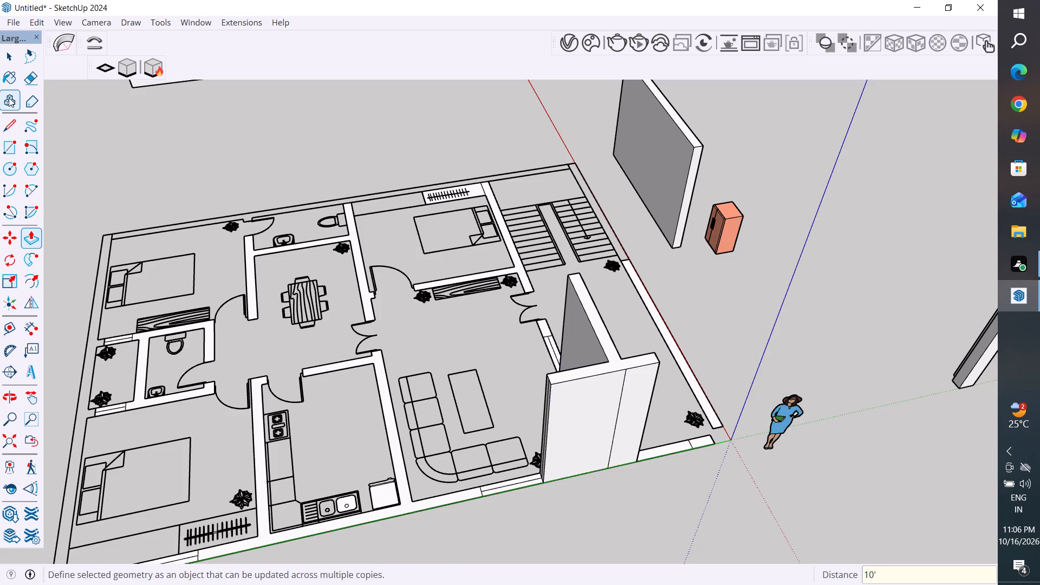
# Delete the vertical seam edge dividing the outer face of the raised T-shaped wall.
pyautogui.click(12, 62)
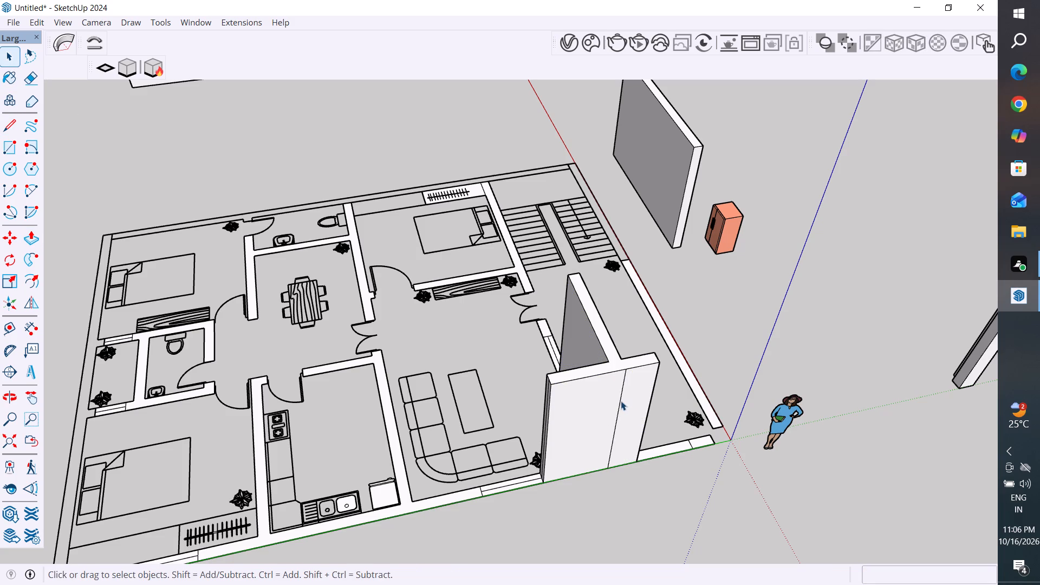
pyautogui.click(621, 401)
pyautogui.press('Delete')
# Select the entire T-shaped wall with all its faces and edges and make it a group.
pyautogui.click(621, 401)
pyautogui.moveTo(605, 448); pyautogui.dragTo(881, 331, button='middle')
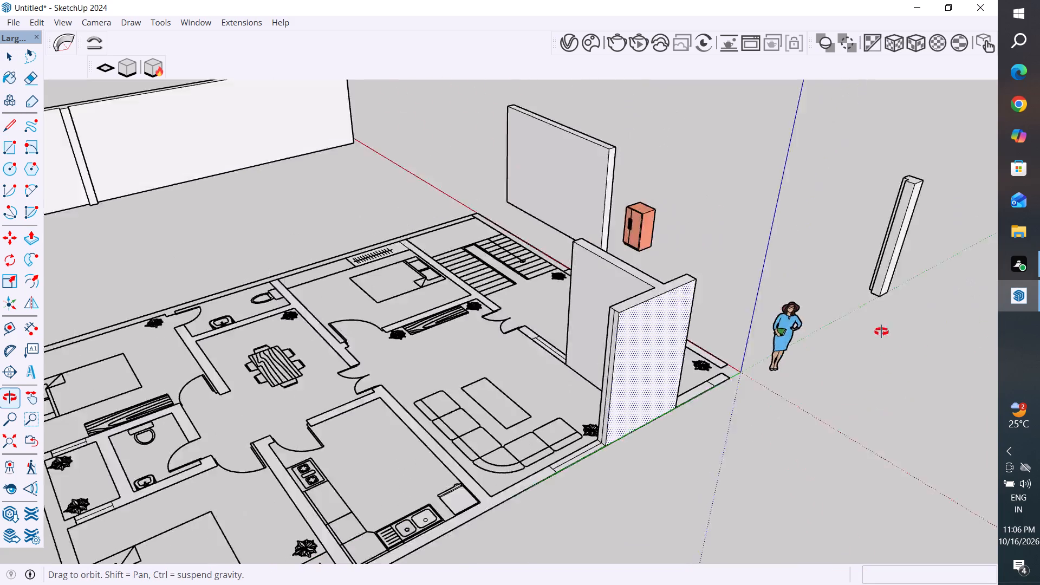
pyautogui.moveTo(881, 331); pyautogui.dragTo(921, 327, button='middle')
pyautogui.moveTo(581, 323); pyautogui.dragTo(1035, 347, button='middle')
pyautogui.scroll(-4, 503, 363)
pyautogui.moveTo(484, 354); pyautogui.dragTo(476, 268, button='middle')
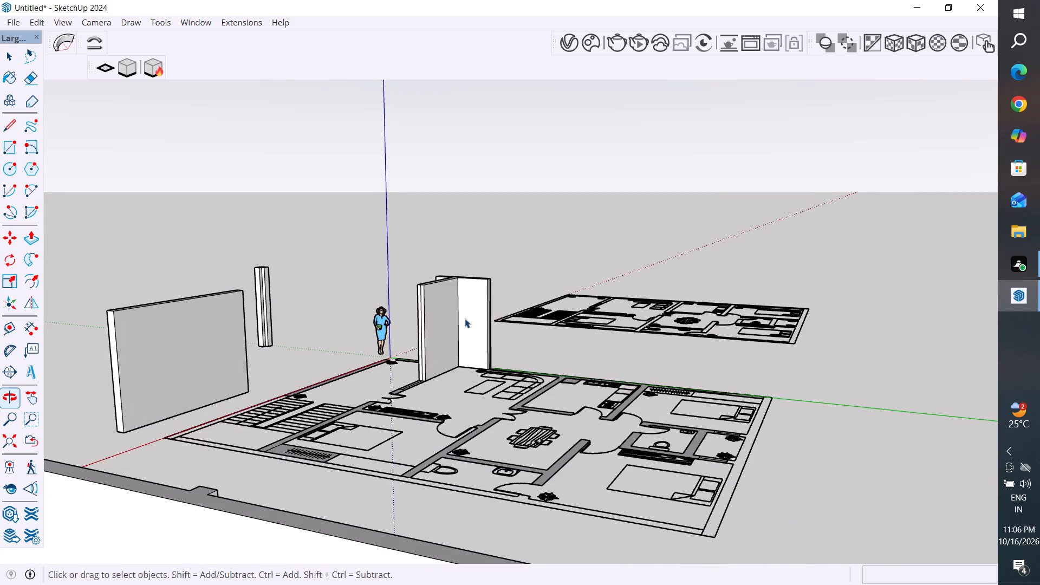
pyautogui.scroll(6, 465, 309)
pyautogui.moveTo(506, 321); pyautogui.dragTo(488, 308, button='middle')
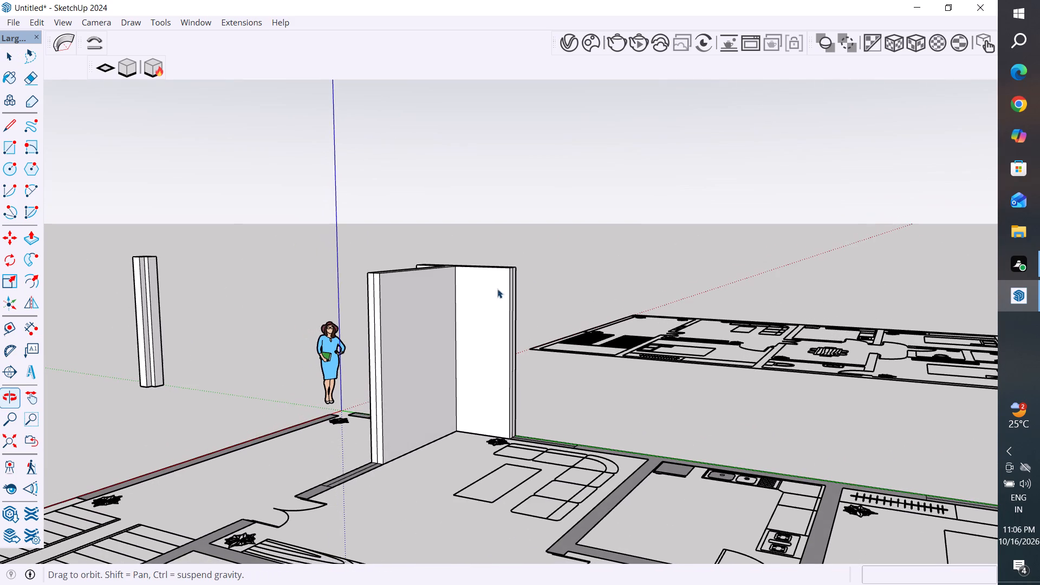
pyautogui.moveTo(518, 250); pyautogui.dragTo(370, 398)
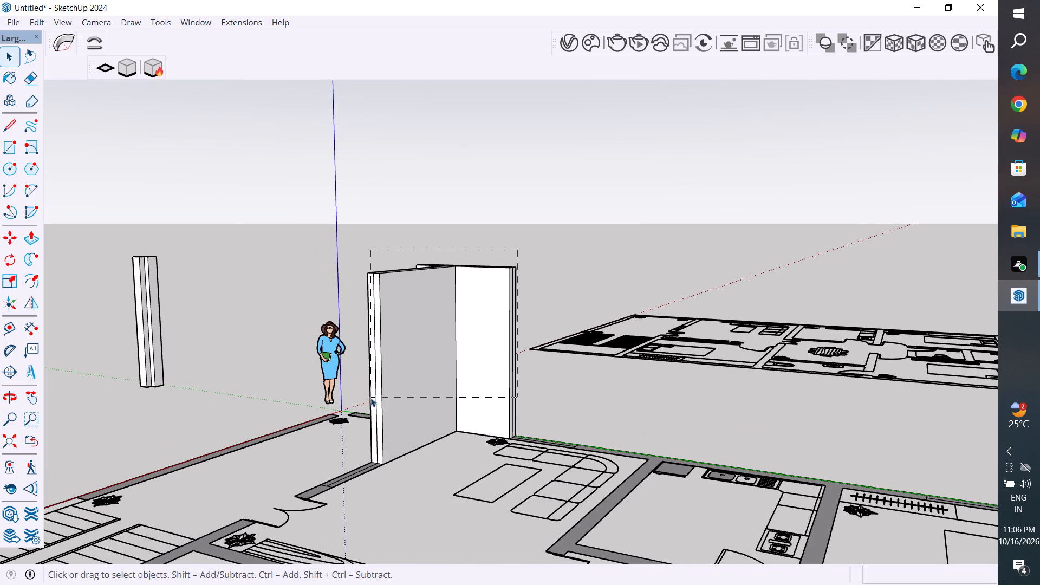
pyautogui.moveTo(370, 398); pyautogui.dragTo(365, 394)
pyautogui.rightClick(447, 369)
pyautogui.click(500, 133)
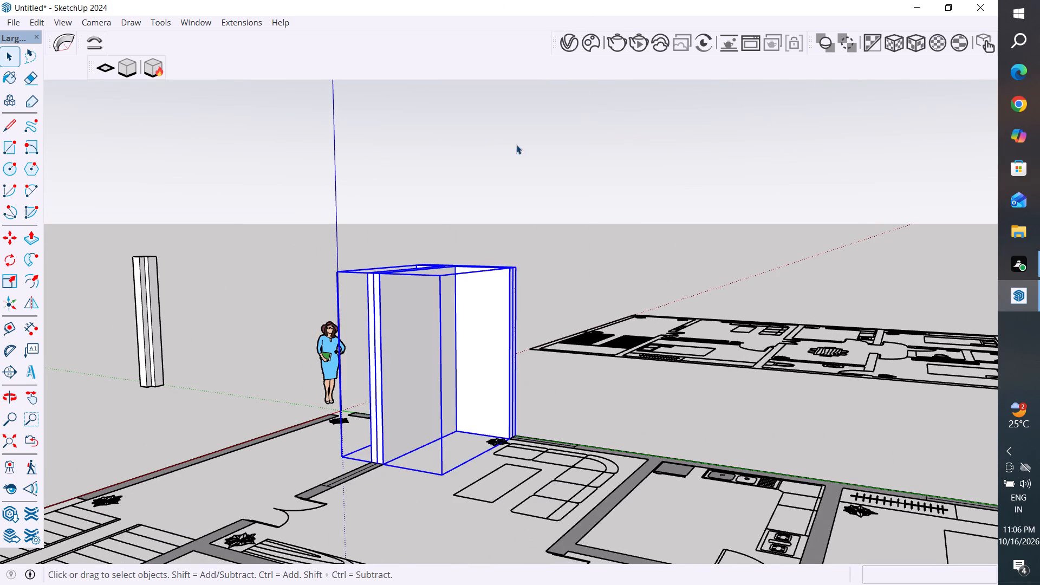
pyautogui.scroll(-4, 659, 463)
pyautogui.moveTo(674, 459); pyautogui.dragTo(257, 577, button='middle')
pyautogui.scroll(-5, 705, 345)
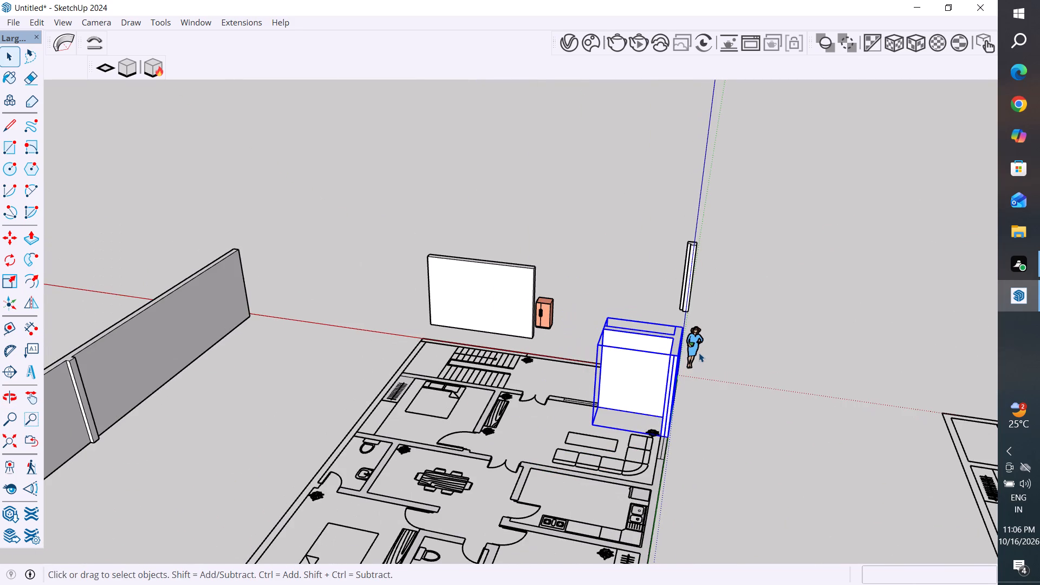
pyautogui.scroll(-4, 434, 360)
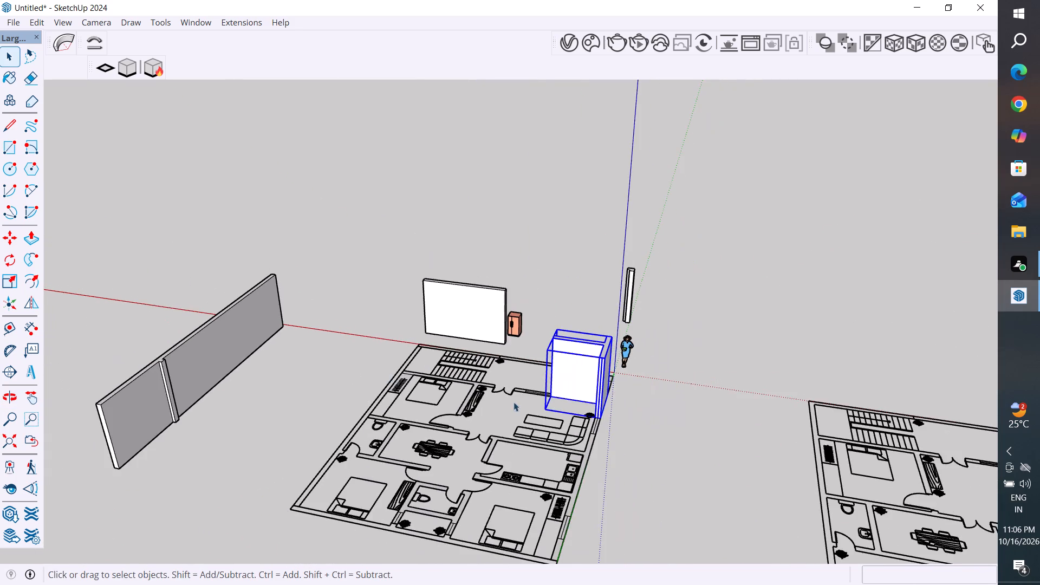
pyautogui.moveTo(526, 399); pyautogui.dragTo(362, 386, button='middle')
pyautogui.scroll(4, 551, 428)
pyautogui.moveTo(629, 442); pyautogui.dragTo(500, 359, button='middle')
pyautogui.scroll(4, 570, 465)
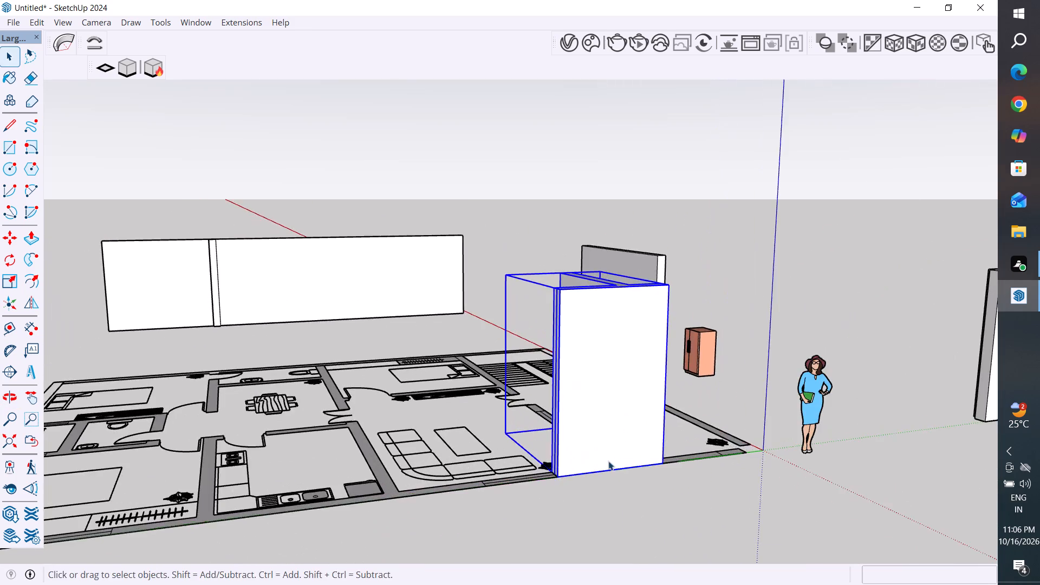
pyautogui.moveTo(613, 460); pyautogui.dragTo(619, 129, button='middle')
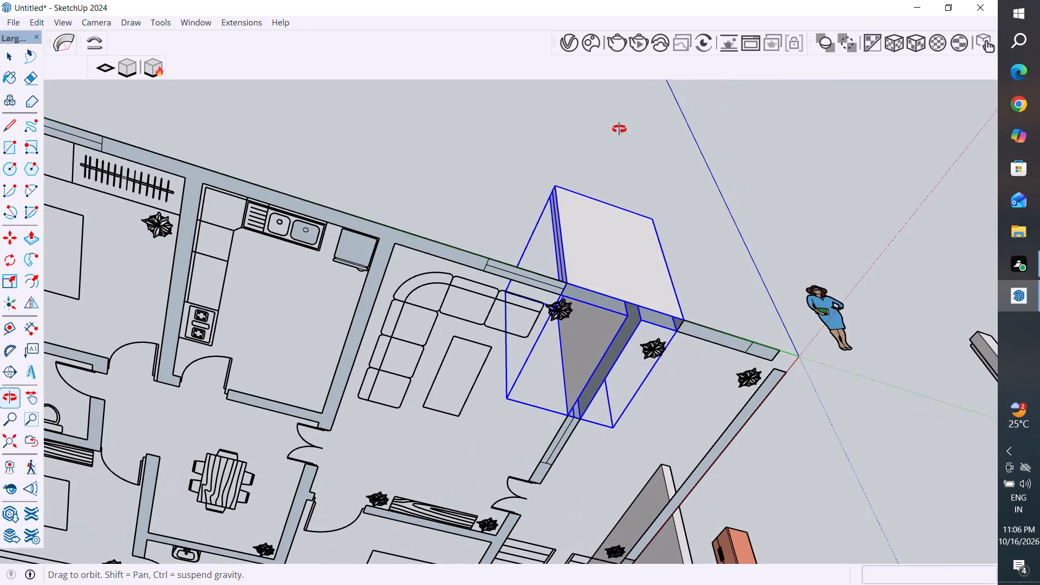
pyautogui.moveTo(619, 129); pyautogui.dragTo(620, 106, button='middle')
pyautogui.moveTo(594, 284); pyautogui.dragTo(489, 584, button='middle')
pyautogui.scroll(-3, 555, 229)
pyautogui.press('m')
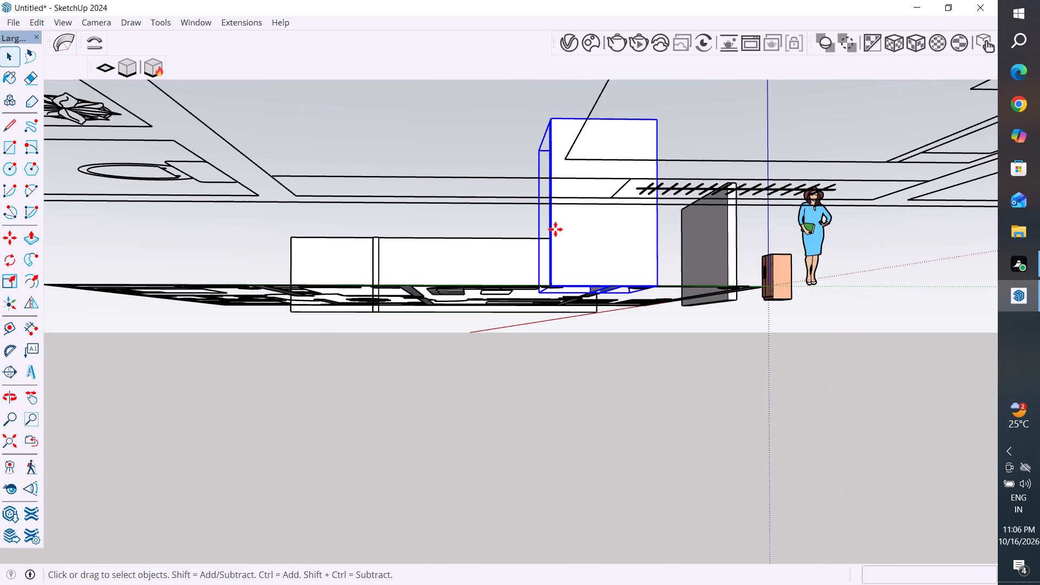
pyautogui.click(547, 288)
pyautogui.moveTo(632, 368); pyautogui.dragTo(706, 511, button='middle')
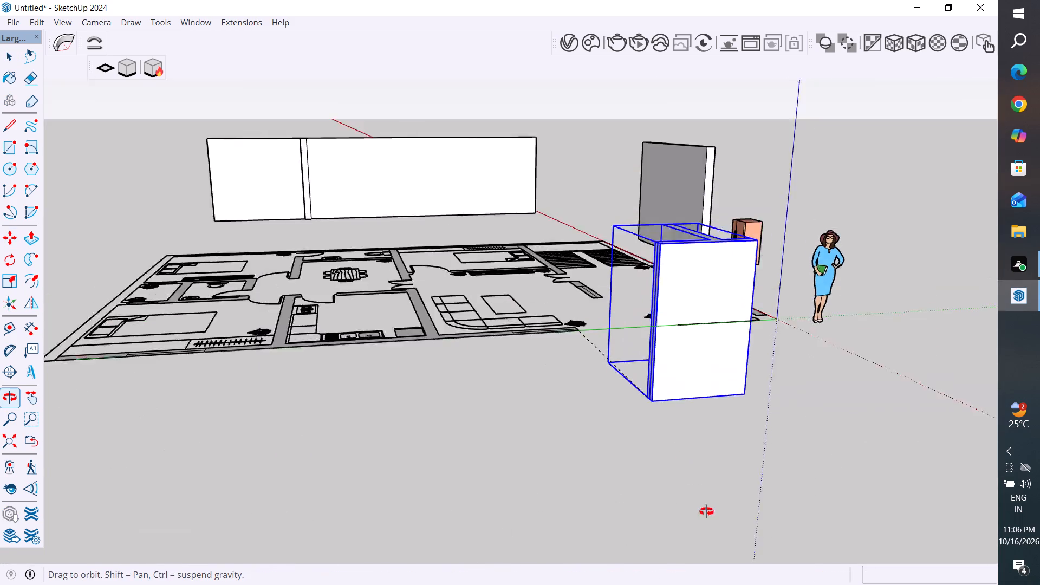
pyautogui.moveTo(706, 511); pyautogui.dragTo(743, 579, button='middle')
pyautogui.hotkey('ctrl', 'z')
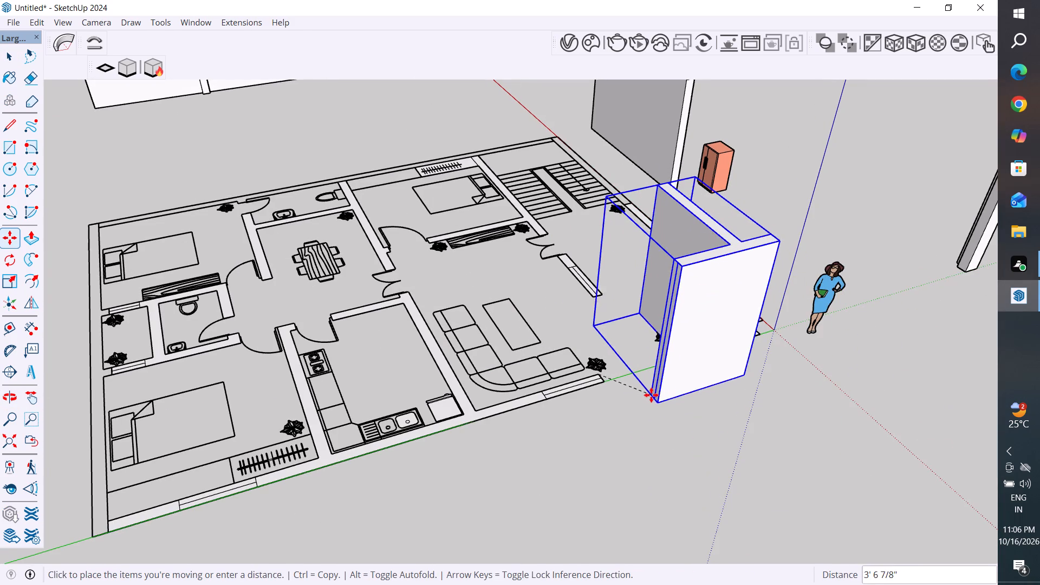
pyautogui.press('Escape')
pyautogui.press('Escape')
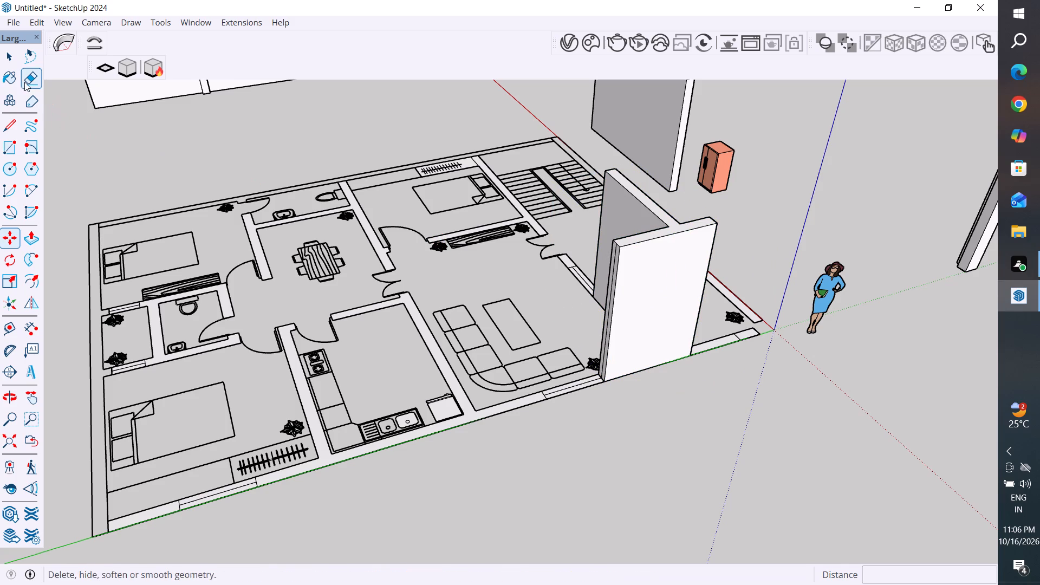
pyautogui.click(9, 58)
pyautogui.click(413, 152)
# Copy the T-shaped wall group about 15' 8" off the floor plan, outside the living room's side wall.
pyautogui.moveTo(484, 360); pyautogui.dragTo(906, 531, button='middle')
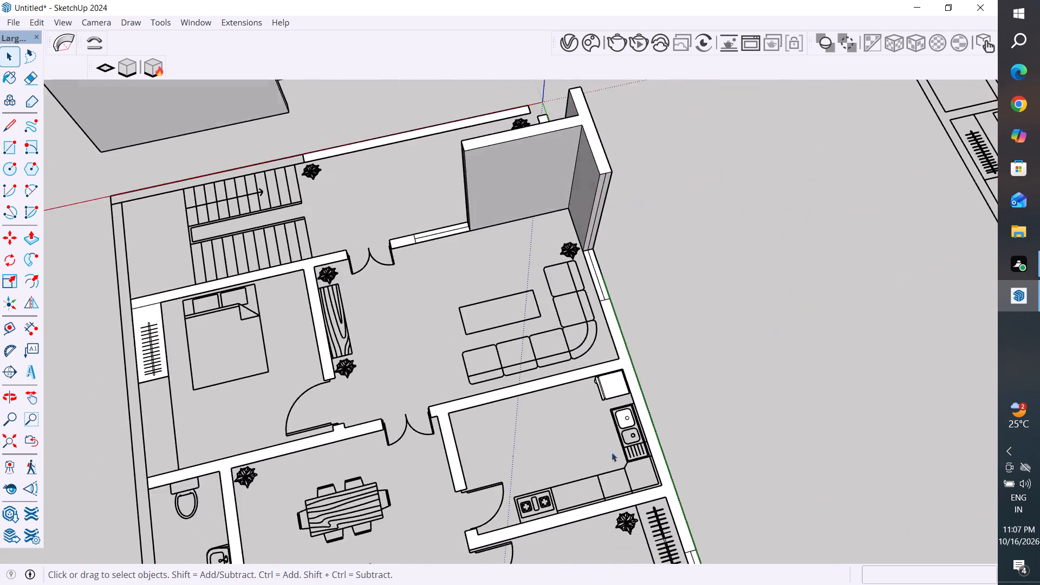
pyautogui.scroll(-6, 415, 366)
pyautogui.moveTo(384, 281); pyautogui.dragTo(567, 146, button='middle')
pyautogui.moveTo(389, 245); pyautogui.dragTo(517, 126, button='middle')
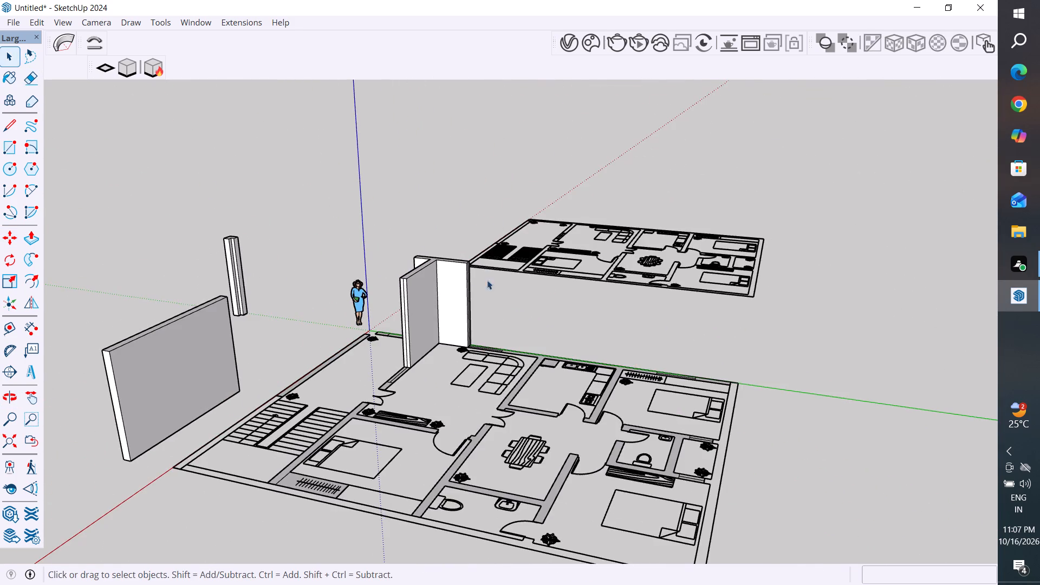
pyautogui.scroll(3, 431, 284)
pyautogui.moveTo(455, 285); pyautogui.dragTo(417, 217, button='middle')
pyautogui.moveTo(498, 250); pyautogui.dragTo(422, 337)
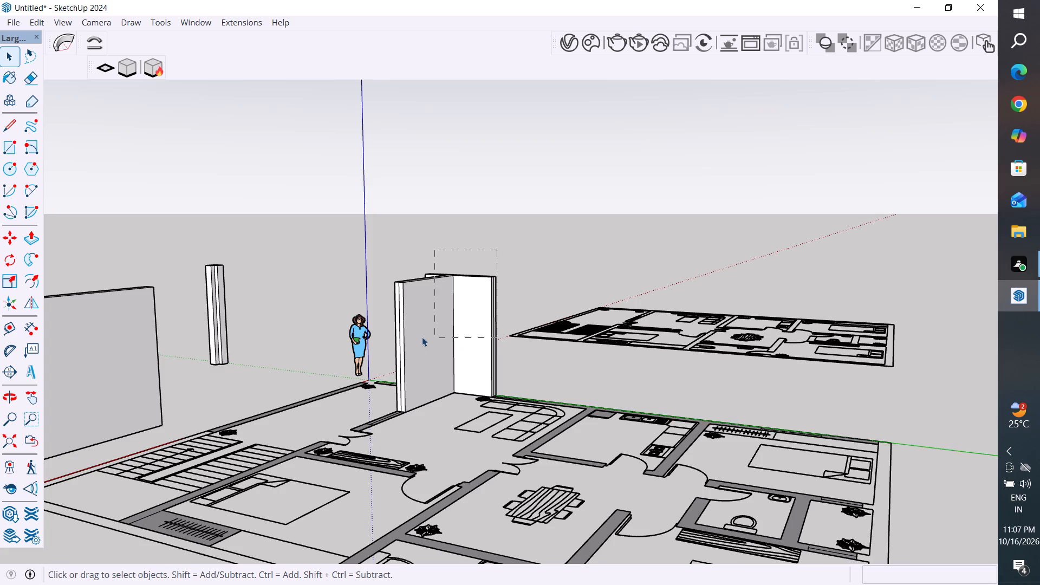
pyautogui.moveTo(422, 337); pyautogui.dragTo(385, 350)
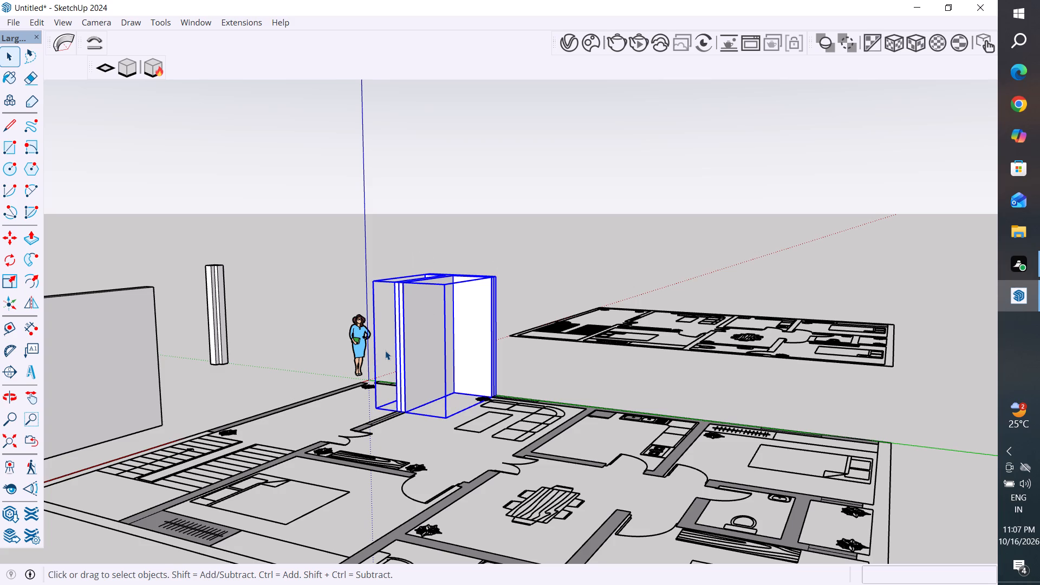
pyautogui.press('m')
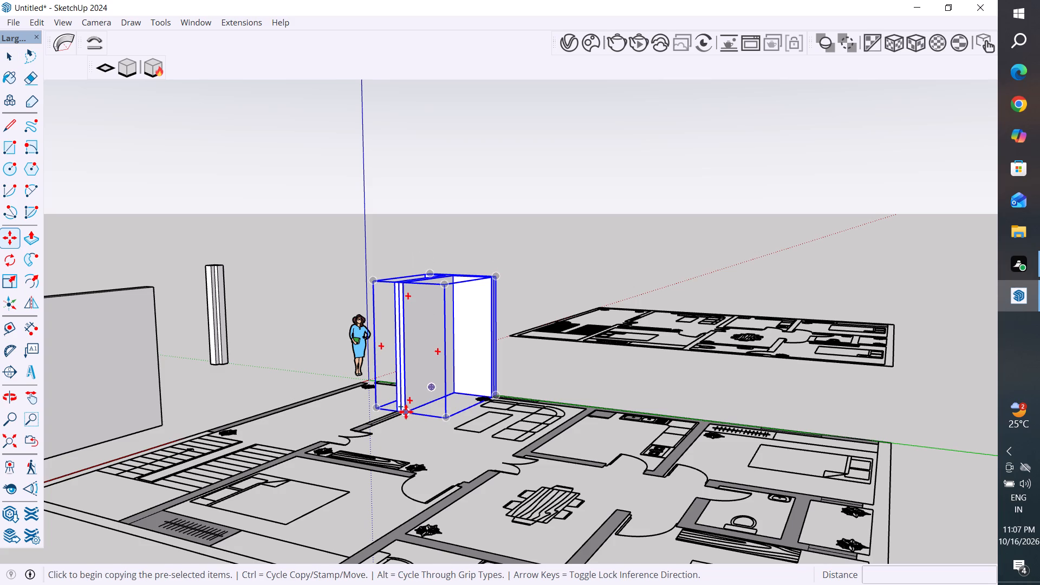
pyautogui.click(406, 412)
pyautogui.scroll(2, 555, 385)
pyautogui.click(555, 385)
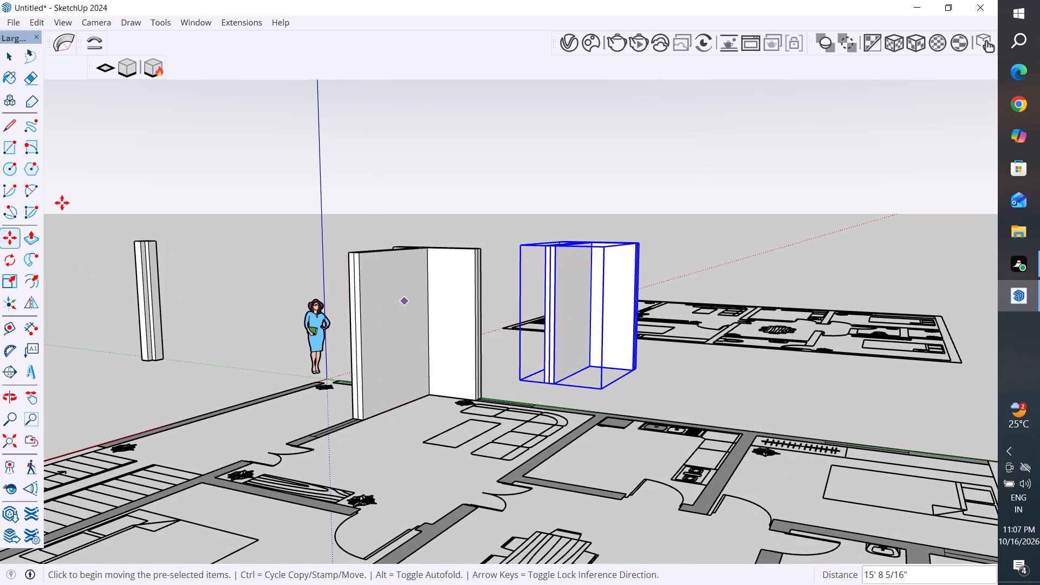
# Cap the copied T-shaped wall's open underside with a 9" by 6' 4 1/2" rectangle and a 7' 4 1/2" by 9" rectangle.
pyautogui.click(7, 61)
pyautogui.scroll(3, 668, 424)
pyautogui.moveTo(641, 344); pyautogui.dragTo(422, 149, button='middle')
pyautogui.scroll(-6, 459, 537)
pyautogui.moveTo(584, 477); pyautogui.dragTo(351, 415, button='middle')
pyautogui.scroll(-6, 579, 417)
pyautogui.scroll(1, 802, 505)
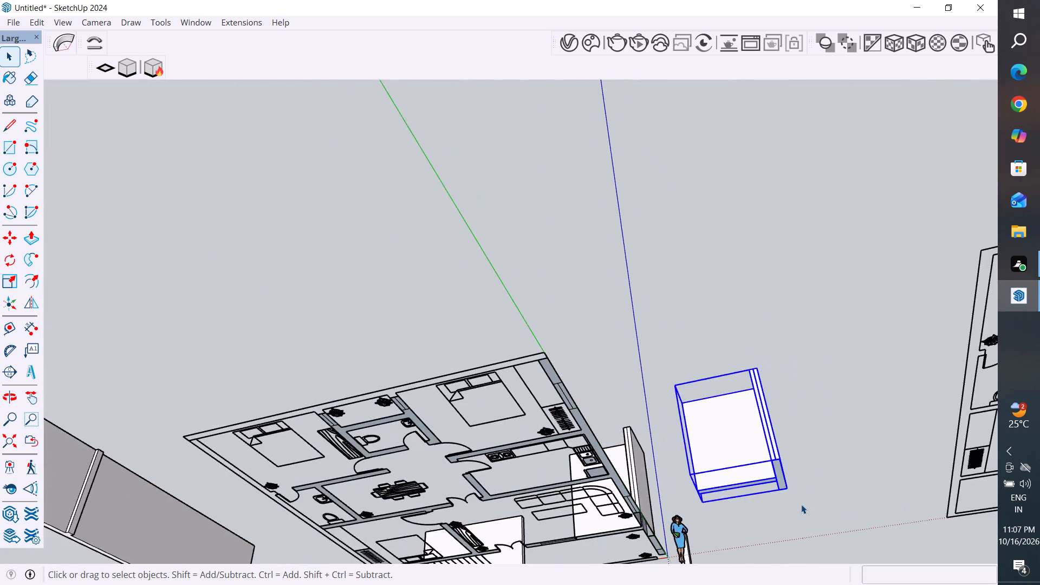
pyautogui.scroll(9, 801, 504)
pyautogui.moveTo(799, 454); pyautogui.dragTo(818, 311, button='middle')
pyautogui.scroll(-7, 743, 377)
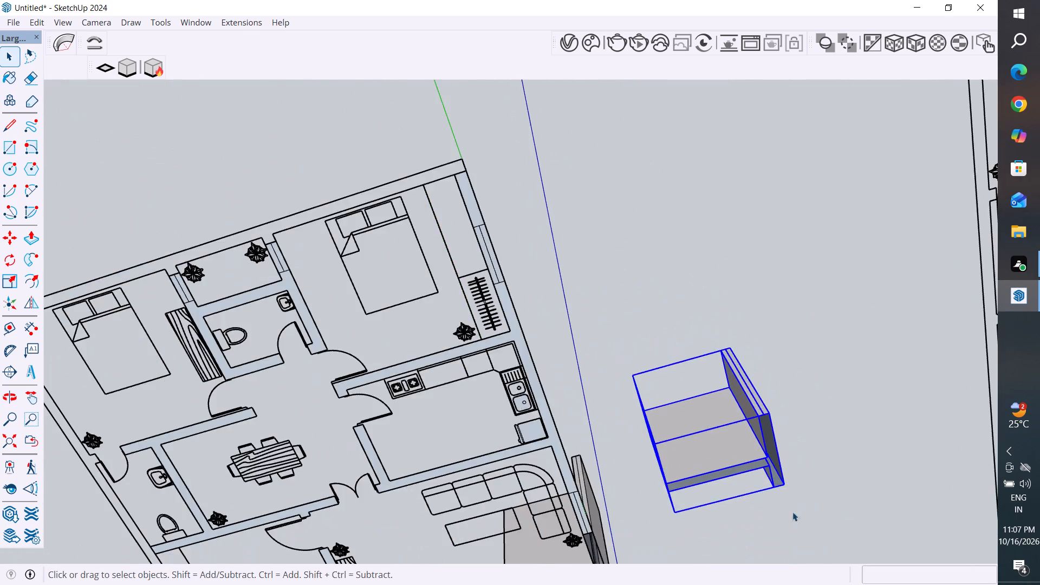
pyautogui.scroll(11, 804, 561)
pyautogui.moveTo(798, 448); pyautogui.dragTo(850, 449, button='middle')
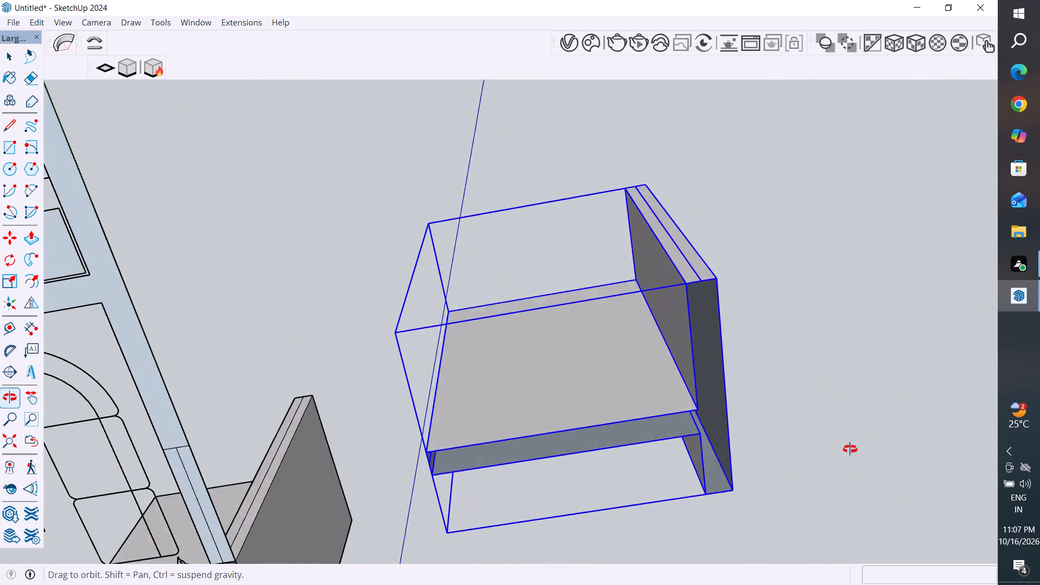
pyautogui.moveTo(850, 449); pyautogui.dragTo(867, 476, button='middle')
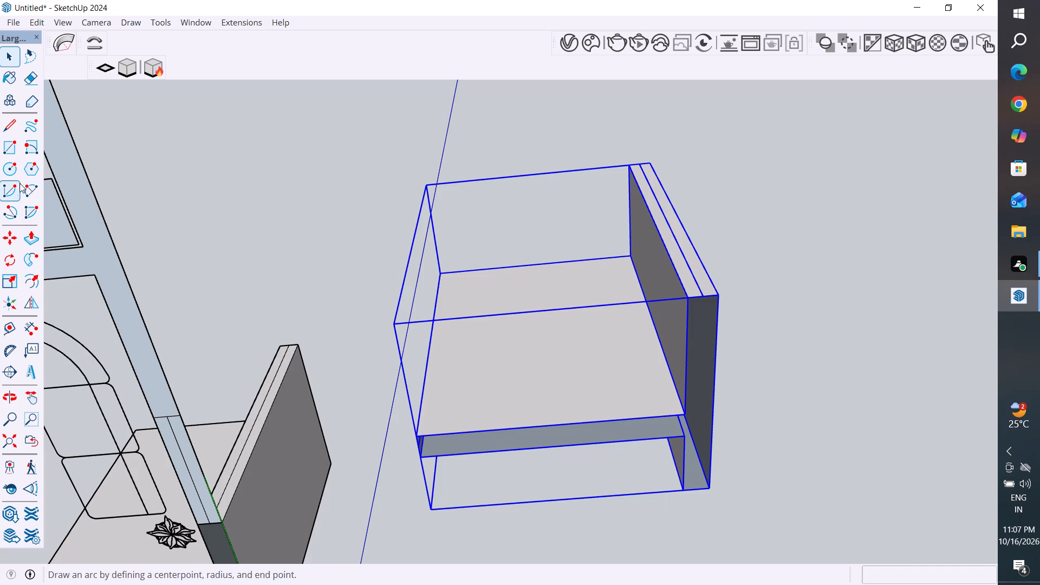
pyautogui.click(17, 154)
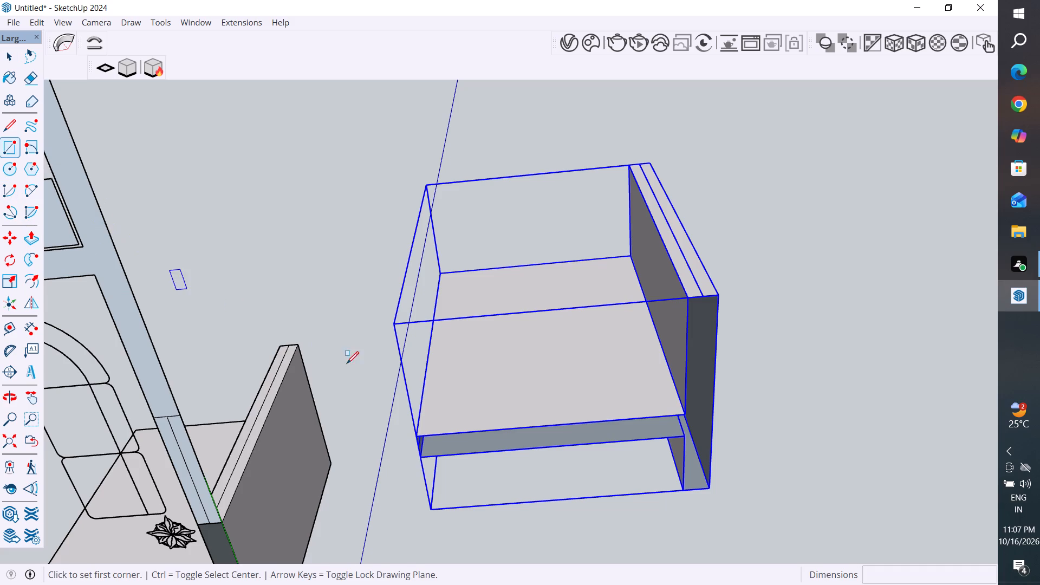
pyautogui.click(710, 489)
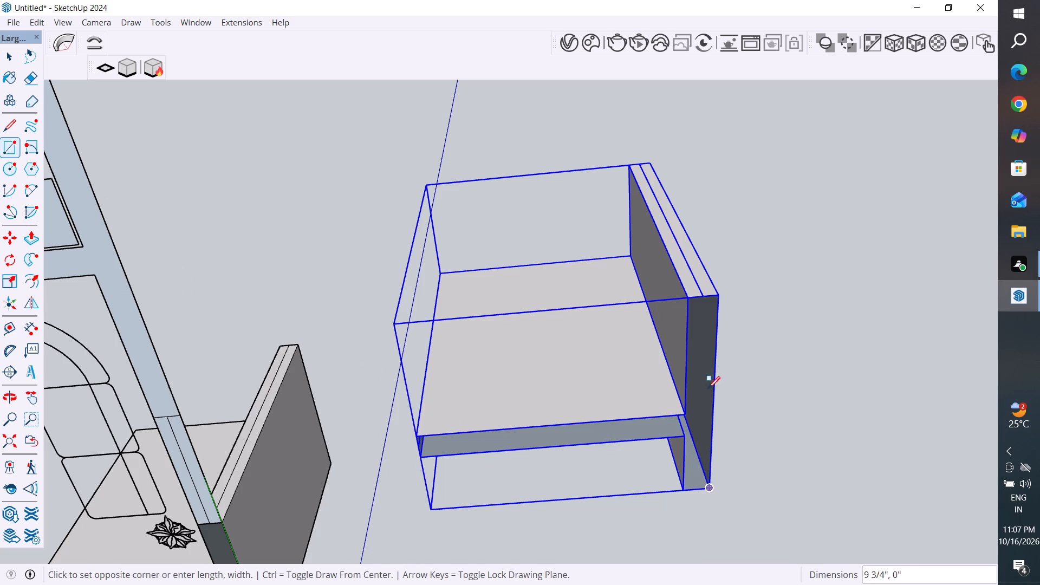
pyautogui.click(691, 300)
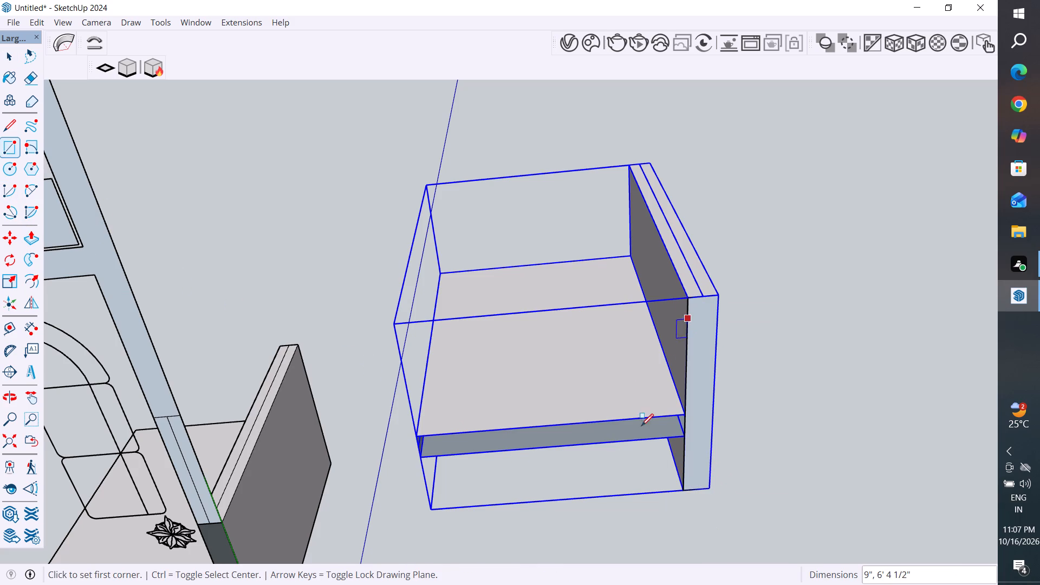
pyautogui.click(421, 458)
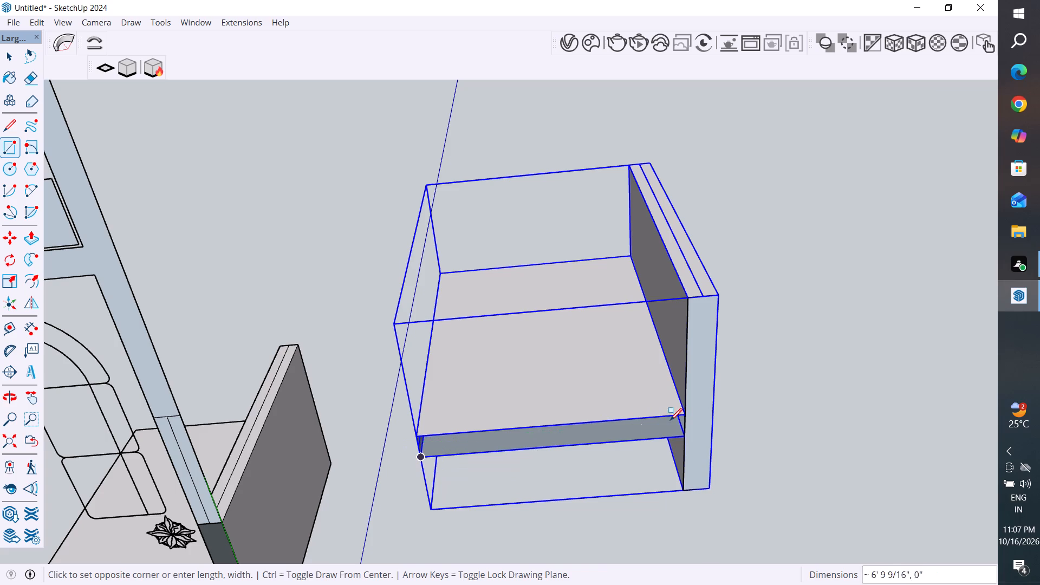
pyautogui.click(684, 414)
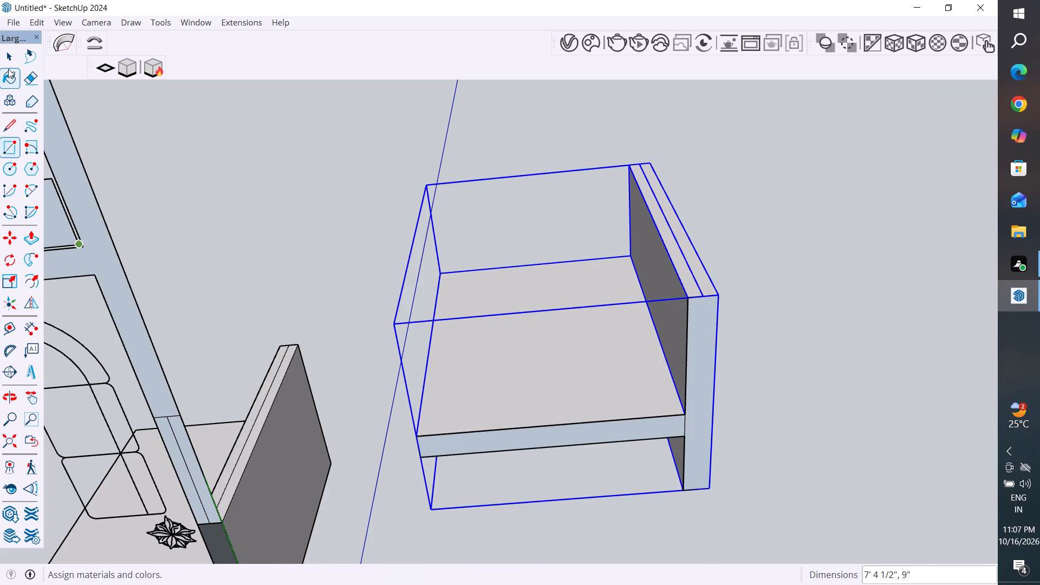
# Reverse the crossbar's bottom cap face and delete the edge dividing it from the stem's bottom cap.
pyautogui.click(6, 64)
pyautogui.rightClick(692, 433)
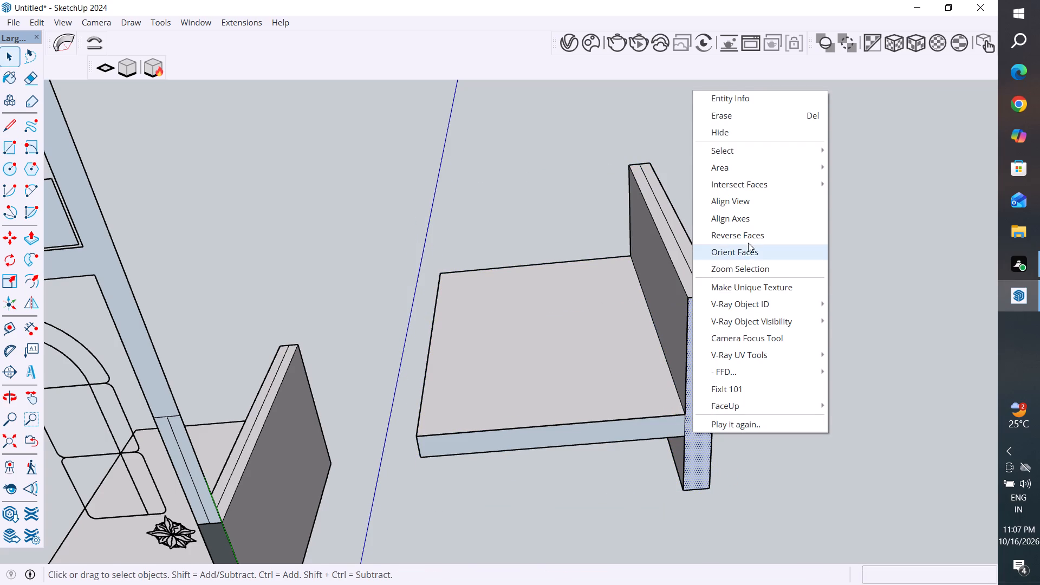
pyautogui.click(752, 237)
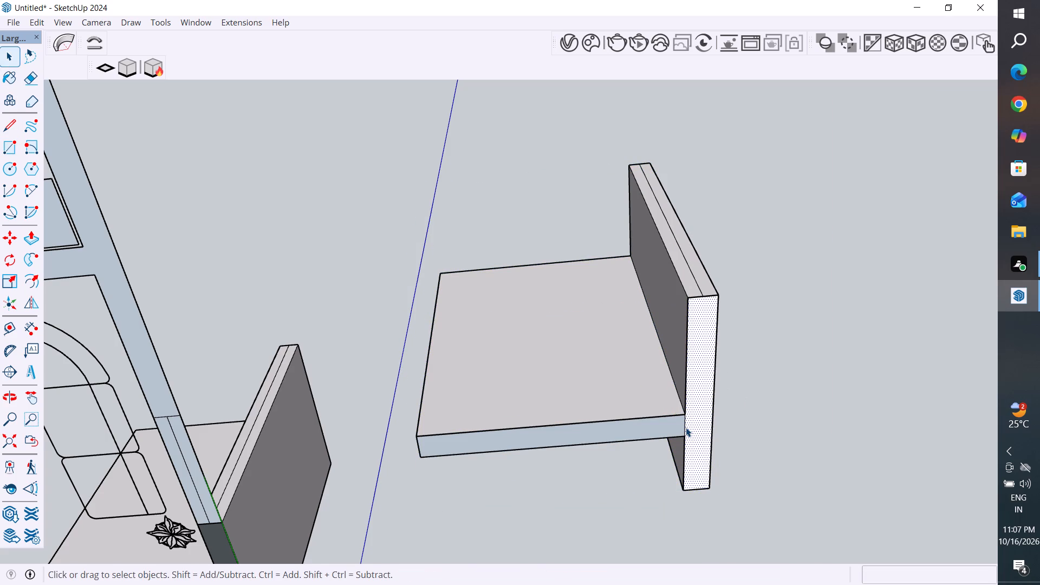
pyautogui.click(686, 427)
pyautogui.press('Delete')
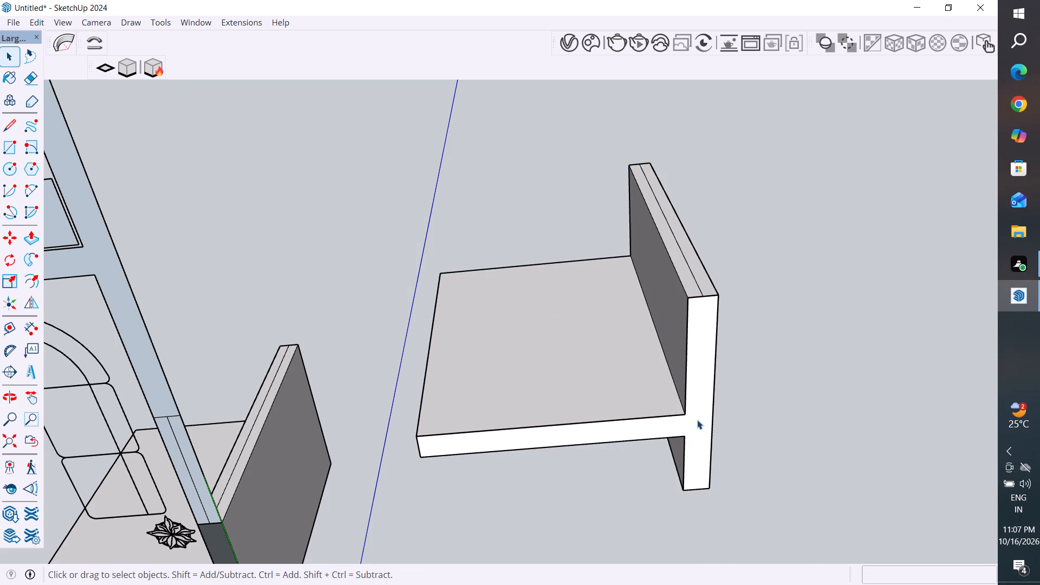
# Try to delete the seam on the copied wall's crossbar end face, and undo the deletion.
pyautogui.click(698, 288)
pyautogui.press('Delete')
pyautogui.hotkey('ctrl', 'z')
# Explode the copied T-shaped wall group and delete the vertical seam edge on its crossbar's end face.
pyautogui.rightClick(697, 276)
pyautogui.click(752, 98)
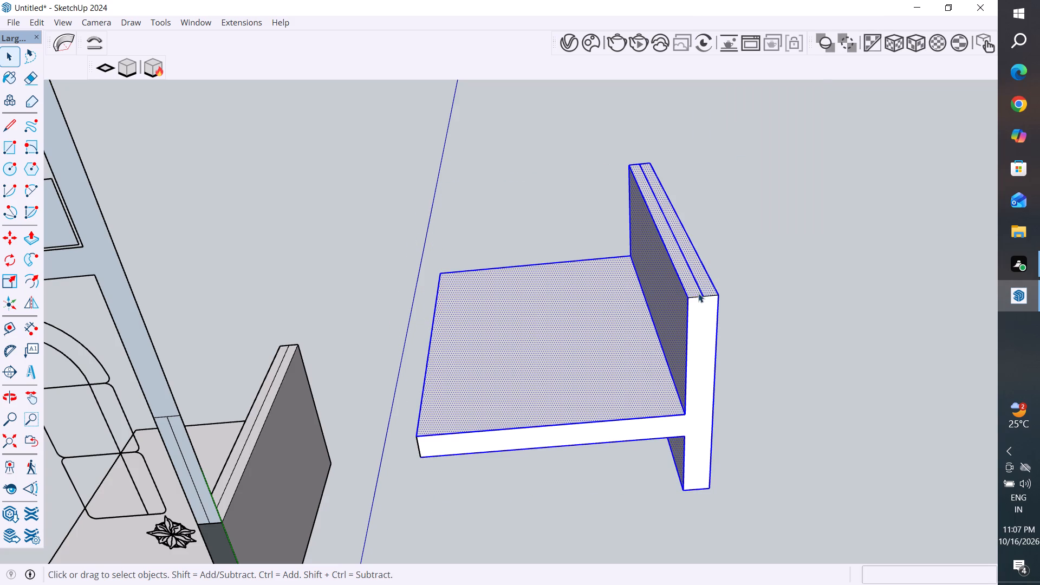
pyautogui.click(700, 287)
pyautogui.press('Delete')
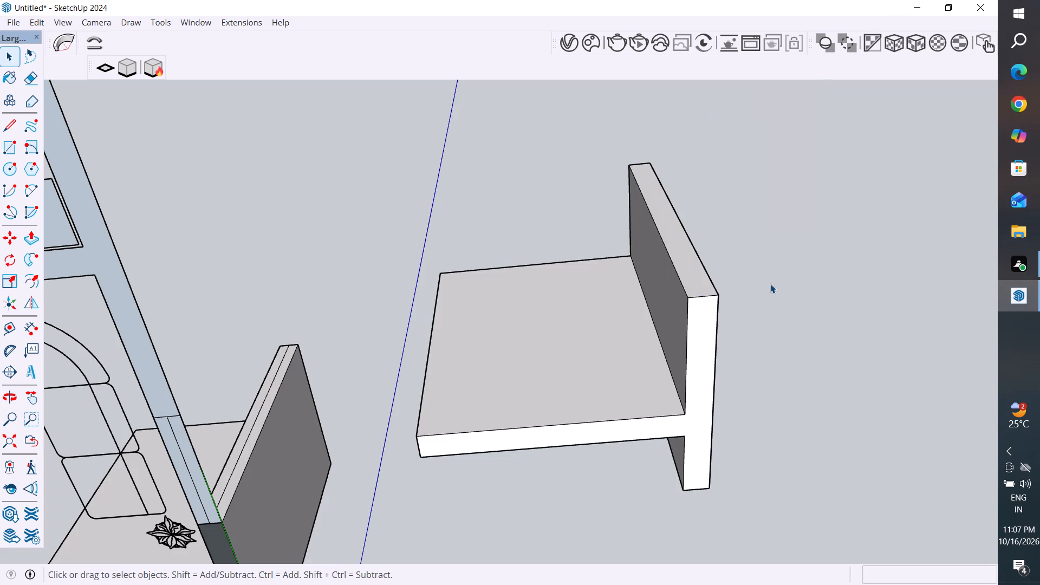
# Select the whole copied T-shaped wall with its bottom caps and make it a group.
pyautogui.scroll(-5, 770, 284)
pyautogui.moveTo(755, 207); pyautogui.dragTo(691, 579, button='middle')
pyautogui.scroll(-6, 591, 473)
pyautogui.moveTo(818, 210); pyautogui.dragTo(734, 432, button='middle')
pyautogui.scroll(-12, 734, 438)
pyautogui.moveTo(734, 432); pyautogui.dragTo(734, 438, button='middle')
pyautogui.moveTo(819, 297); pyautogui.dragTo(412, 273, button='middle')
pyautogui.moveTo(638, 496); pyautogui.dragTo(382, 376, button='middle')
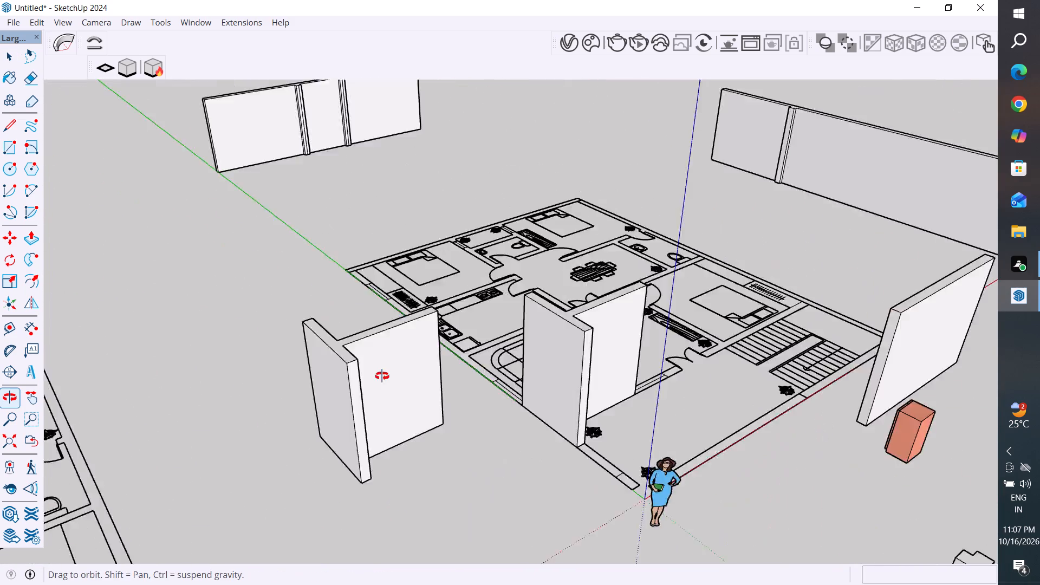
pyautogui.moveTo(382, 376); pyautogui.dragTo(381, 376, button='middle')
pyautogui.scroll(4, 347, 378)
pyautogui.scroll(-5, 386, 424)
pyautogui.moveTo(335, 413); pyautogui.dragTo(839, 422, button='middle')
pyautogui.scroll(-5, 476, 341)
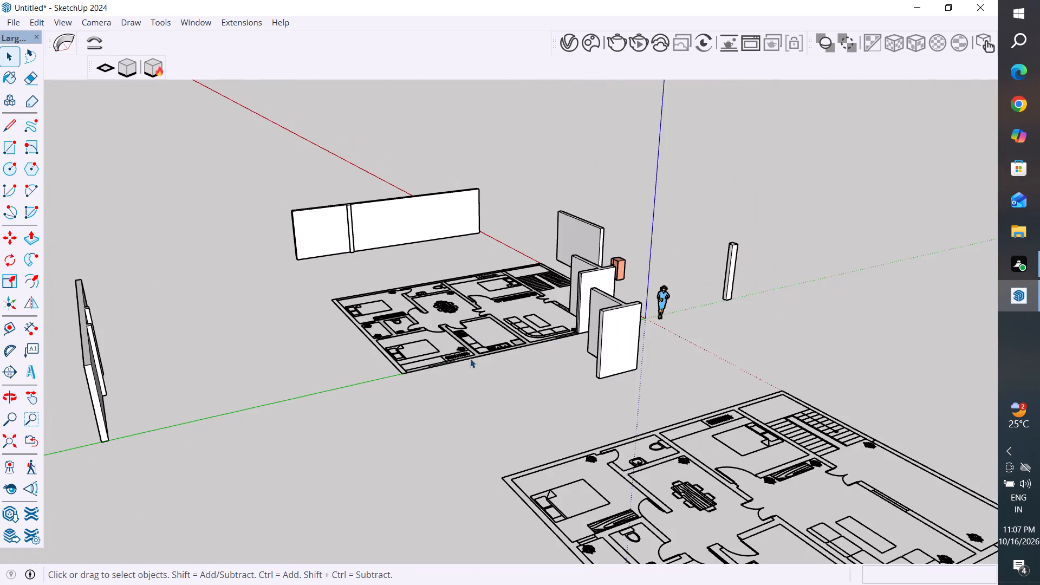
pyautogui.moveTo(488, 373); pyautogui.dragTo(789, 420, button='middle')
pyautogui.scroll(-1, 536, 252)
pyautogui.moveTo(543, 277); pyautogui.dragTo(556, 373, button='middle')
pyautogui.moveTo(655, 230); pyautogui.dragTo(645, 245)
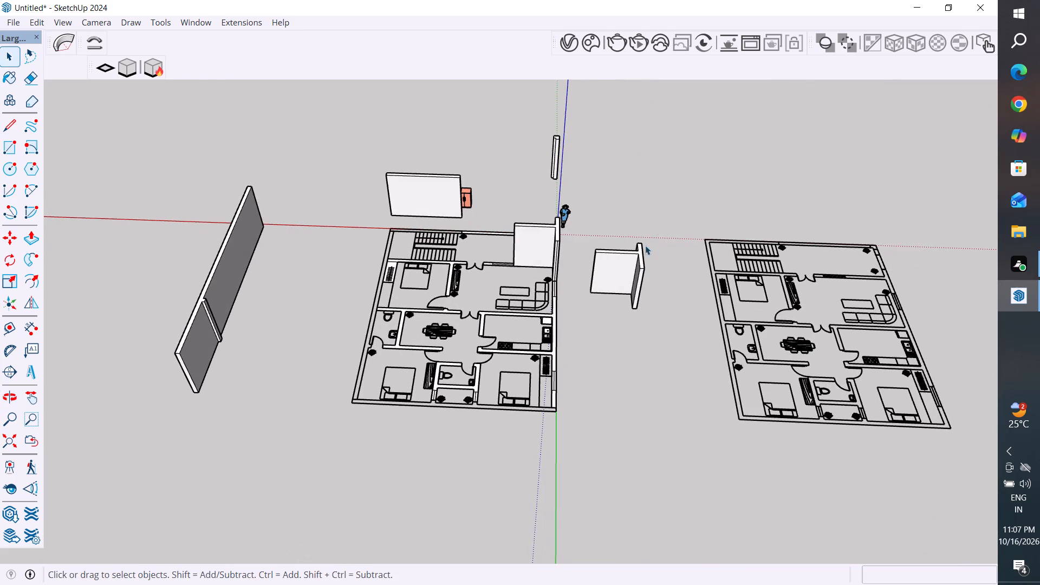
pyautogui.moveTo(645, 245); pyautogui.dragTo(583, 300)
pyautogui.rightClick(632, 277)
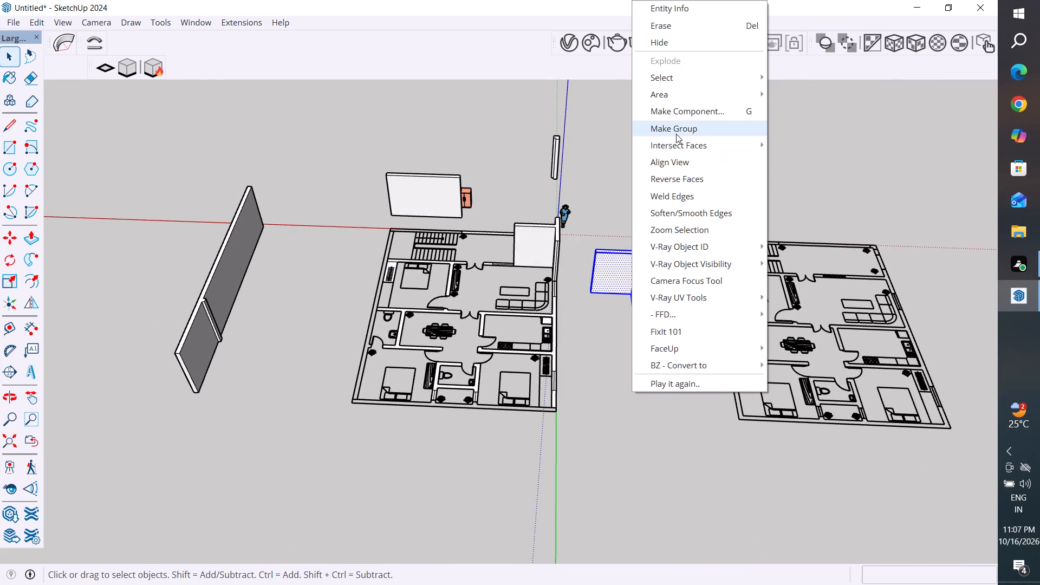
pyautogui.click(676, 134)
pyautogui.click(578, 385)
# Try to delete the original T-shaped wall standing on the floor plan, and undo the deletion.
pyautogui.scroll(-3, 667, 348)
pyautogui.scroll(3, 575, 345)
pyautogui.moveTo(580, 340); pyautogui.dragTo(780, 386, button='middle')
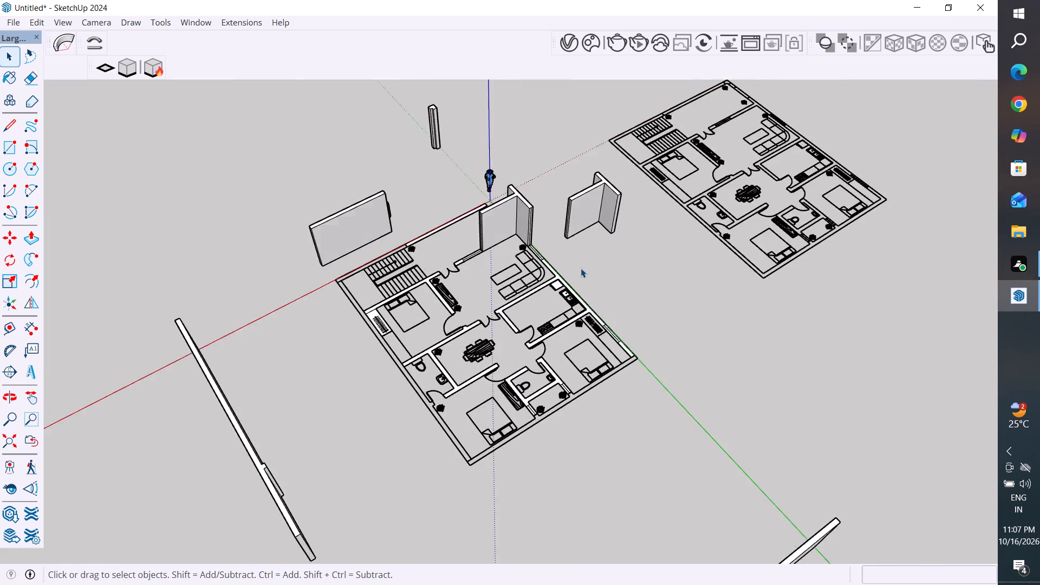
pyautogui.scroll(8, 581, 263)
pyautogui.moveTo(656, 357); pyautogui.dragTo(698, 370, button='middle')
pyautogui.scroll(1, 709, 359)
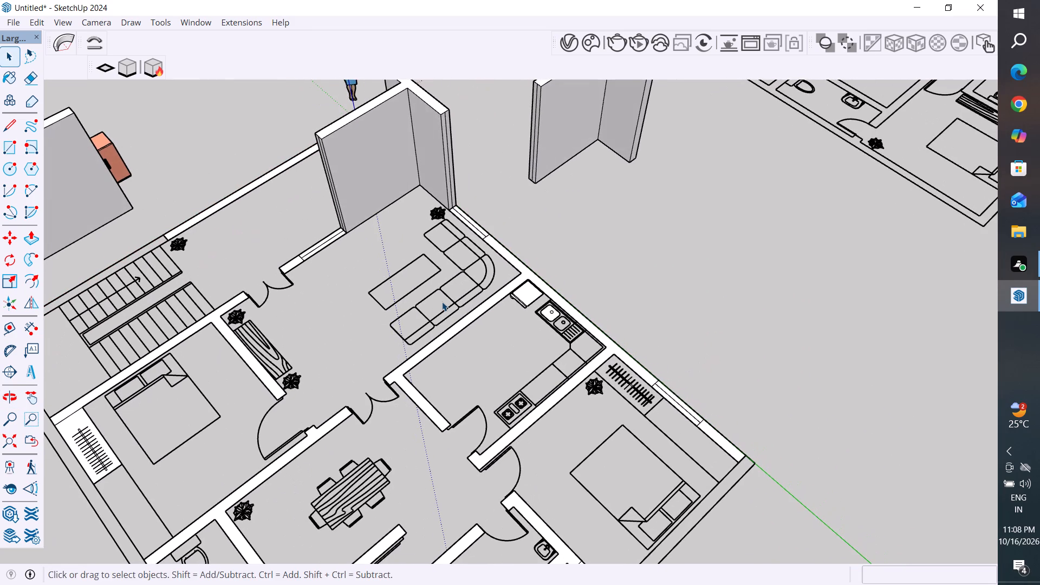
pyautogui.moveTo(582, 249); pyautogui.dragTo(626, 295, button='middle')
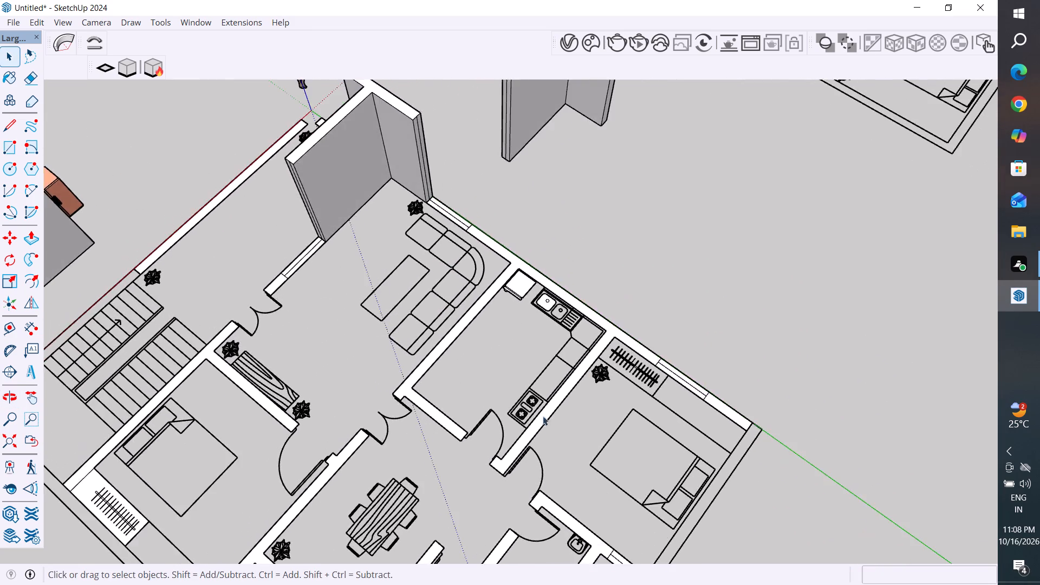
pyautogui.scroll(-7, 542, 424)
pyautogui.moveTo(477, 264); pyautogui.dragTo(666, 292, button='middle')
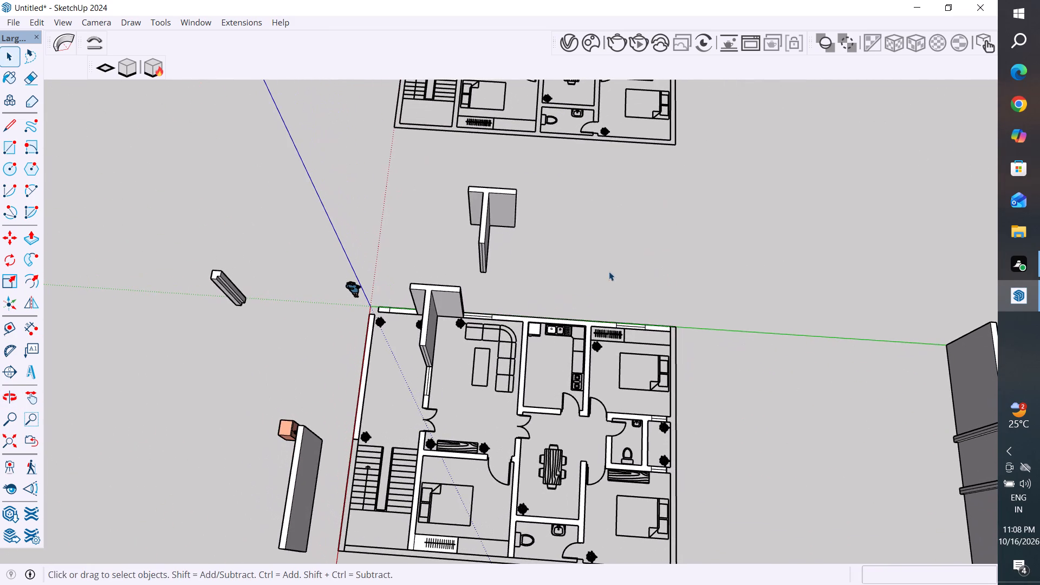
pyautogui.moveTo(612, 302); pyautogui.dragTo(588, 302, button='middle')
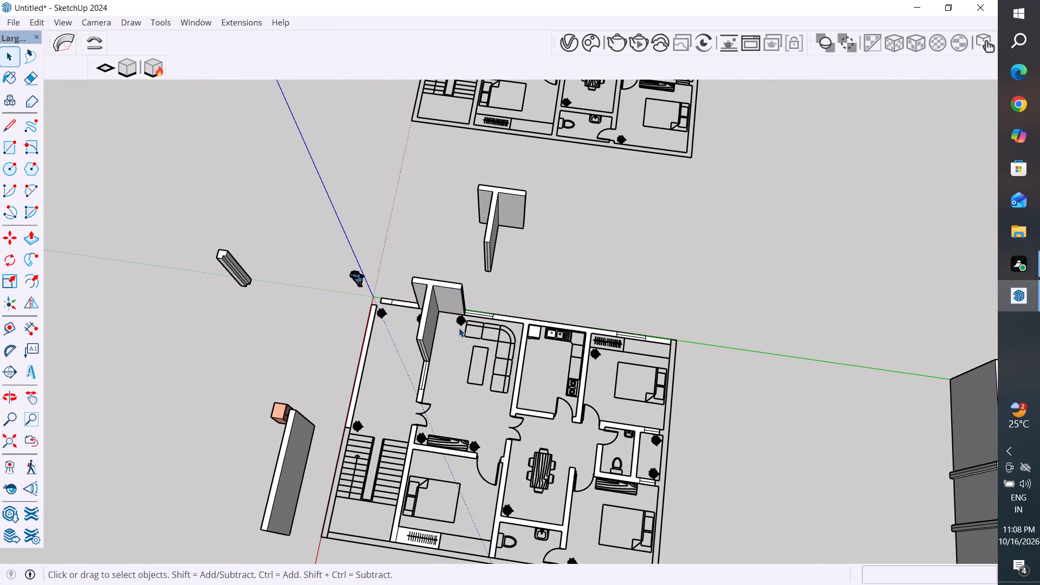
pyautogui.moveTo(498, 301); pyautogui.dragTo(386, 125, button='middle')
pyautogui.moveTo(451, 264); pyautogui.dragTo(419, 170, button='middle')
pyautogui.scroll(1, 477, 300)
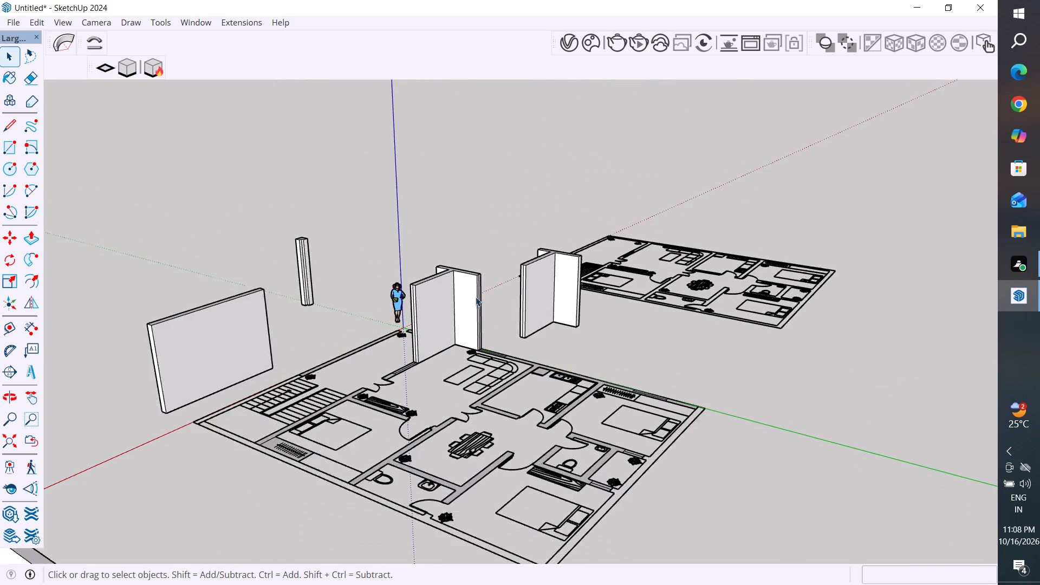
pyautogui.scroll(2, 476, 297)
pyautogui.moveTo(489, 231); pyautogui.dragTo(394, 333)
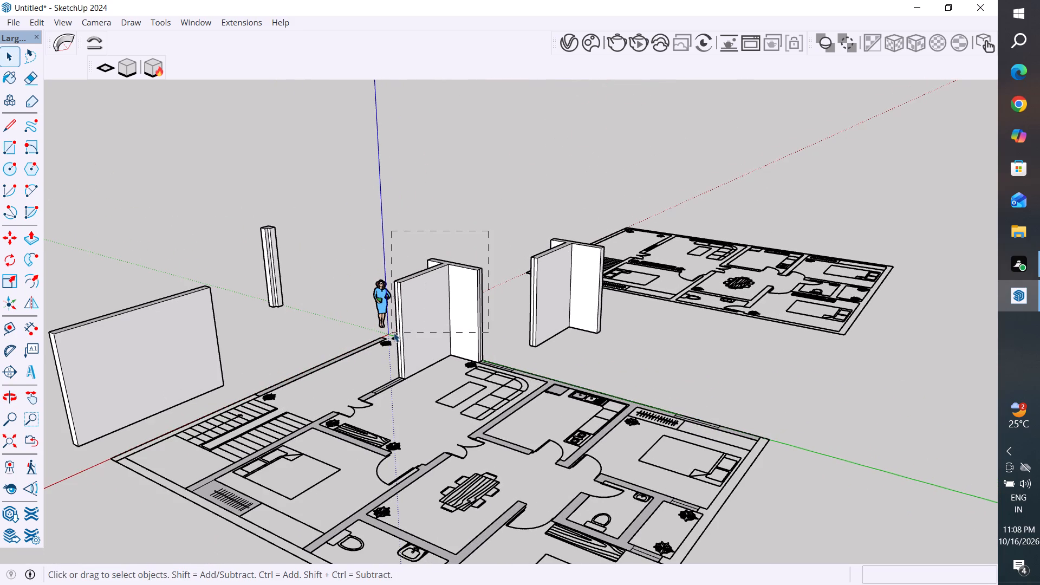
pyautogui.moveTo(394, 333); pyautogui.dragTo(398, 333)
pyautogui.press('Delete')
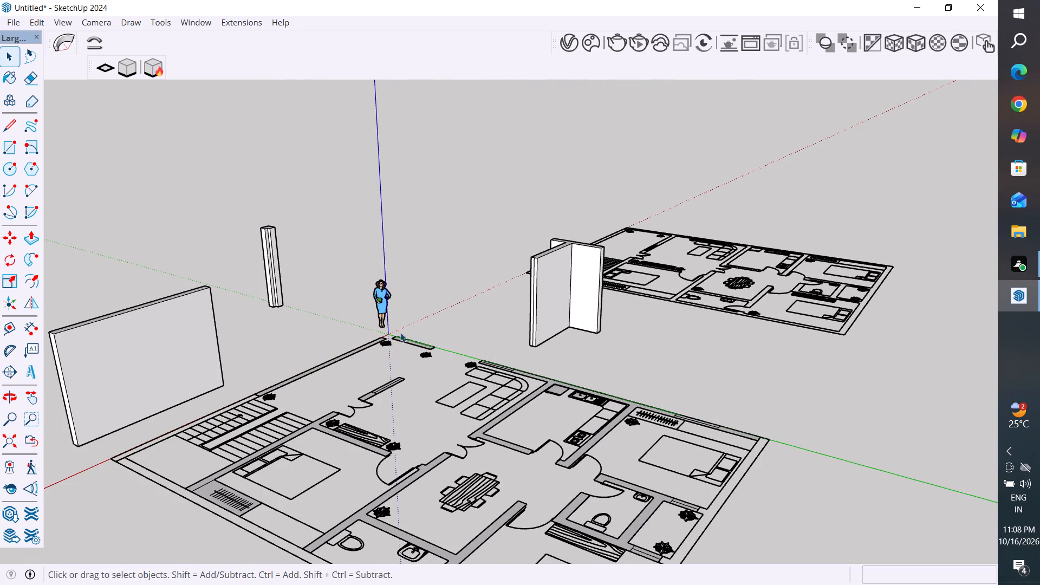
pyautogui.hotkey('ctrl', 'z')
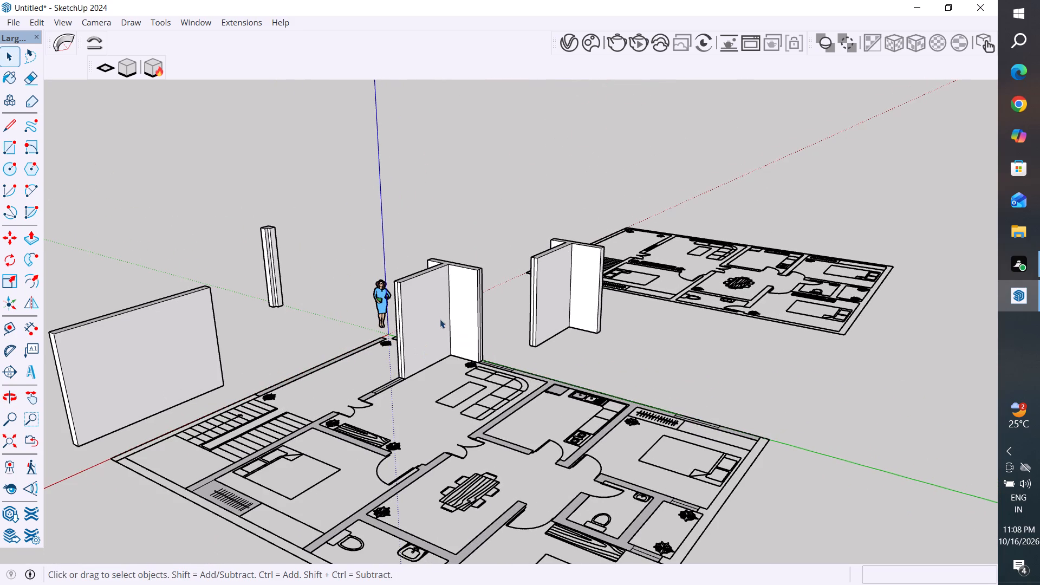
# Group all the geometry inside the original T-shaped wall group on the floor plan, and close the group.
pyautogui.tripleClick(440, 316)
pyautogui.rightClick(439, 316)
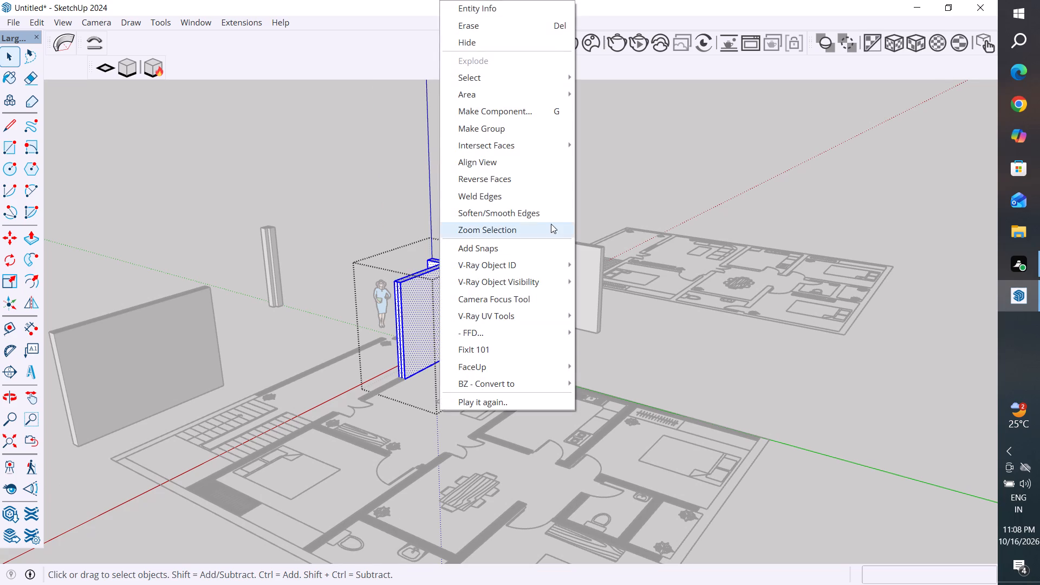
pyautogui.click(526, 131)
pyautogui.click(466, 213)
# Explode the original T-shaped wall's outer group and its nested group into loose geometry.
pyautogui.scroll(4, 437, 307)
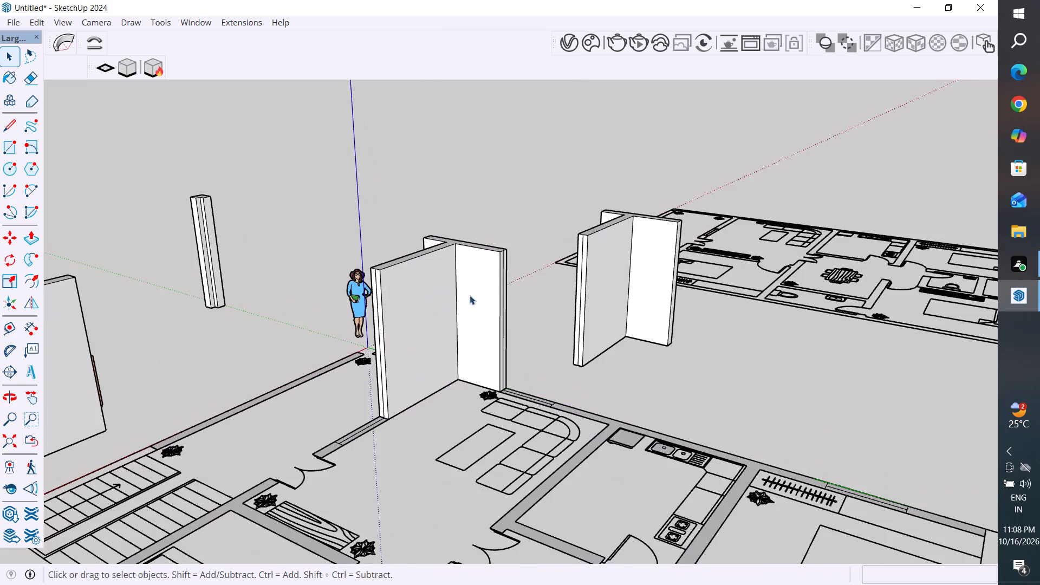
pyautogui.scroll(1, 473, 305)
pyautogui.moveTo(474, 305); pyautogui.dragTo(493, 225, button='middle')
pyautogui.moveTo(499, 284); pyautogui.dragTo(512, 261, button='middle')
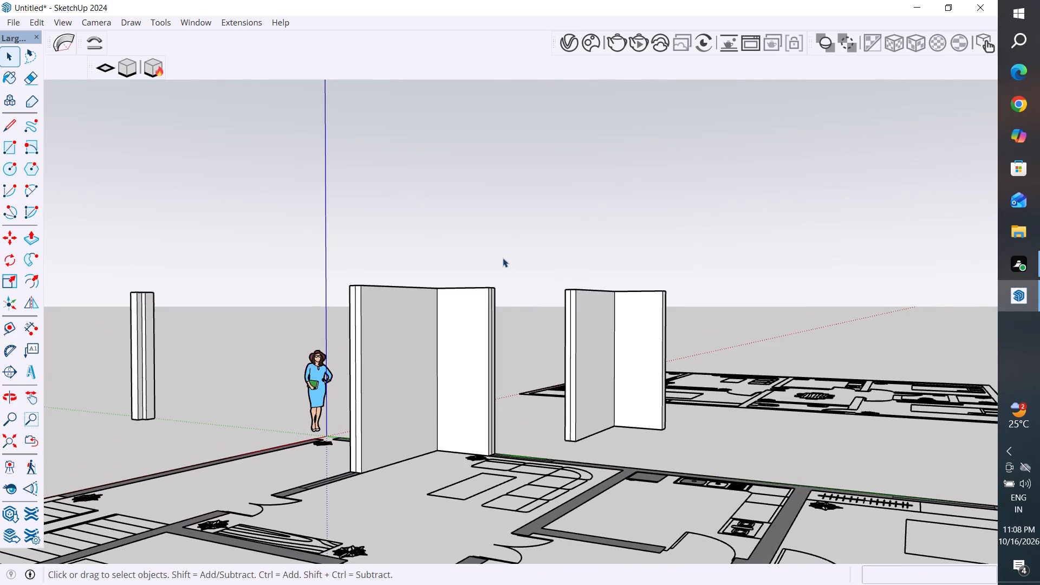
pyautogui.moveTo(496, 263); pyautogui.dragTo(340, 366)
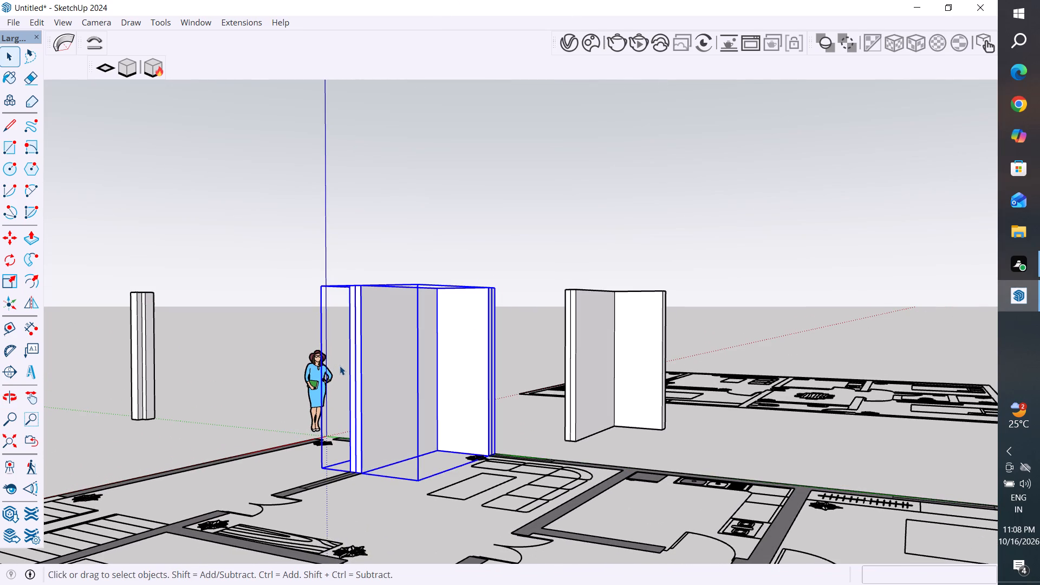
pyautogui.moveTo(357, 366); pyautogui.dragTo(372, 359)
pyautogui.rightClick(388, 348)
pyautogui.click(354, 231)
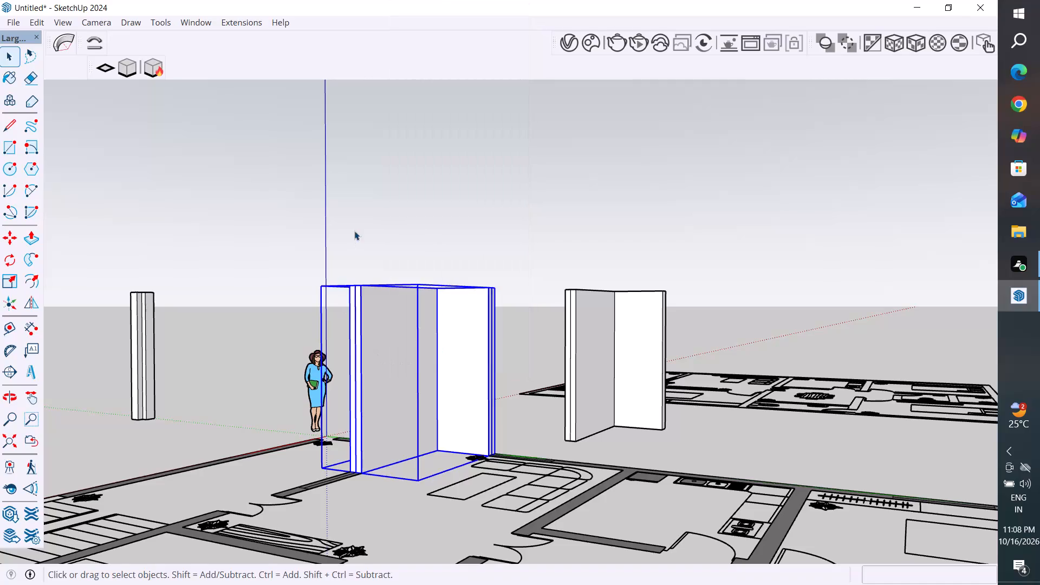
pyautogui.click(370, 335)
pyautogui.rightClick(370, 335)
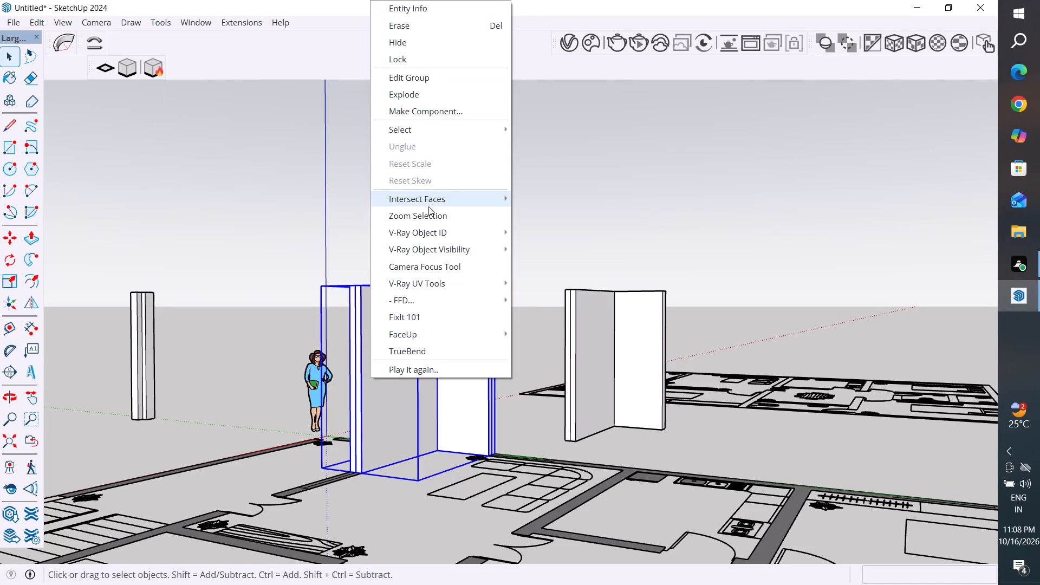
pyautogui.click(435, 99)
pyautogui.click(411, 239)
pyautogui.click(366, 326)
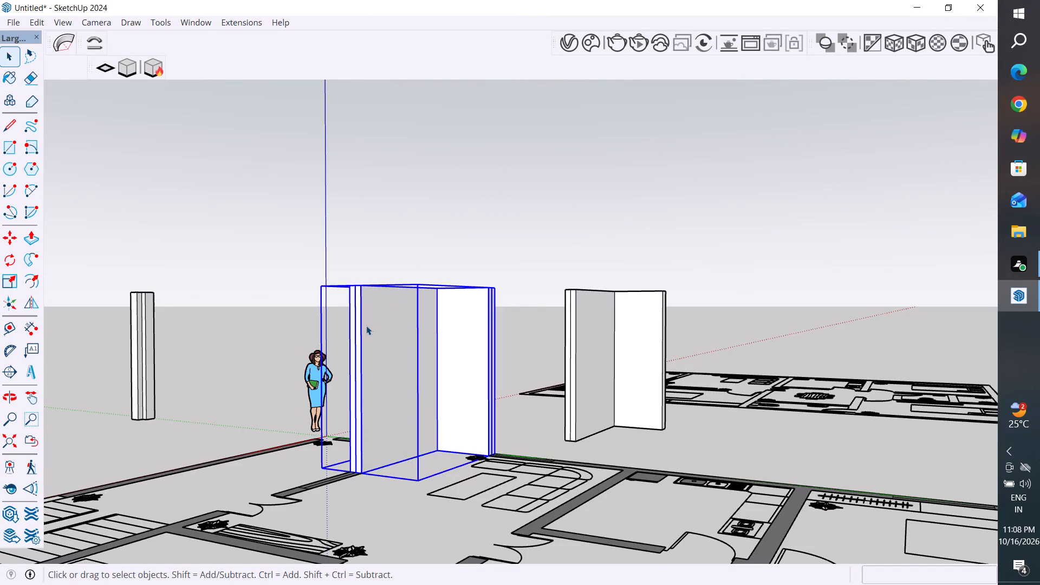
pyautogui.rightClick(366, 326)
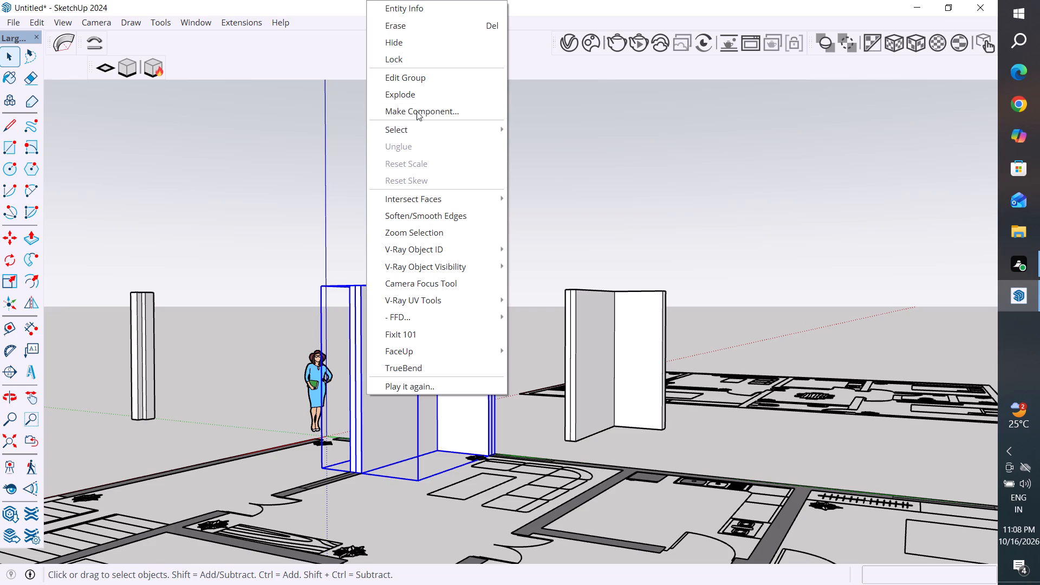
pyautogui.click(422, 97)
pyautogui.click(417, 192)
# Delete all faces and edges of the original T-shaped wall standing on the floor plan.
pyautogui.click(414, 311)
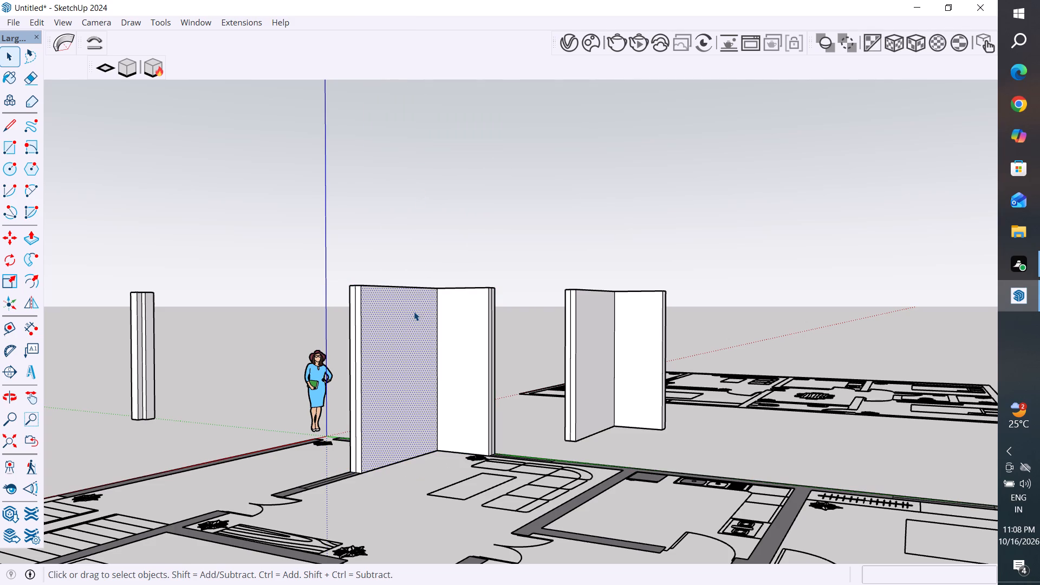
pyautogui.press('Delete')
pyautogui.click(414, 311)
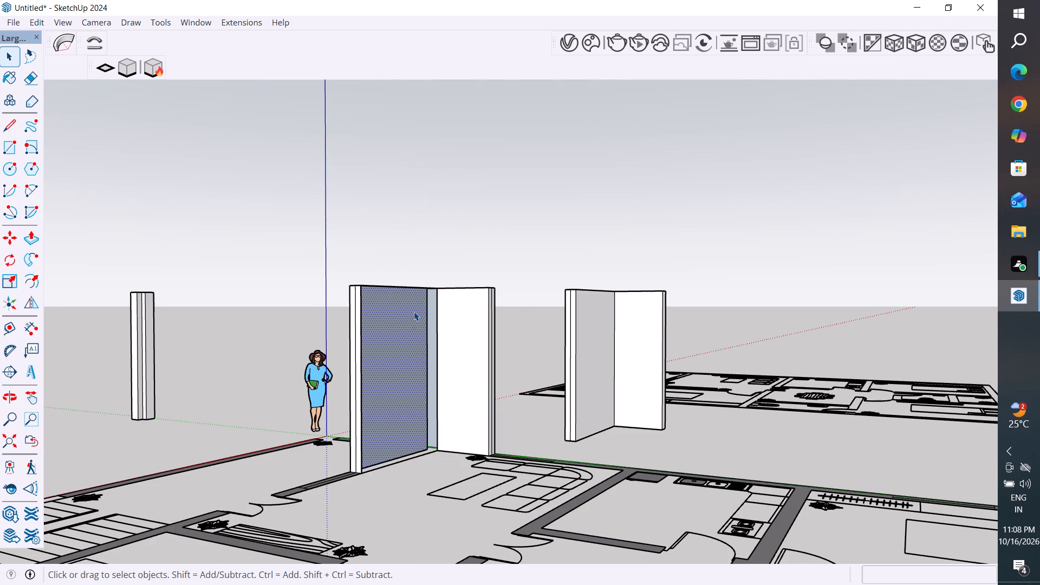
pyautogui.press('Delete')
pyautogui.moveTo(370, 374); pyautogui.dragTo(408, 354, button='middle')
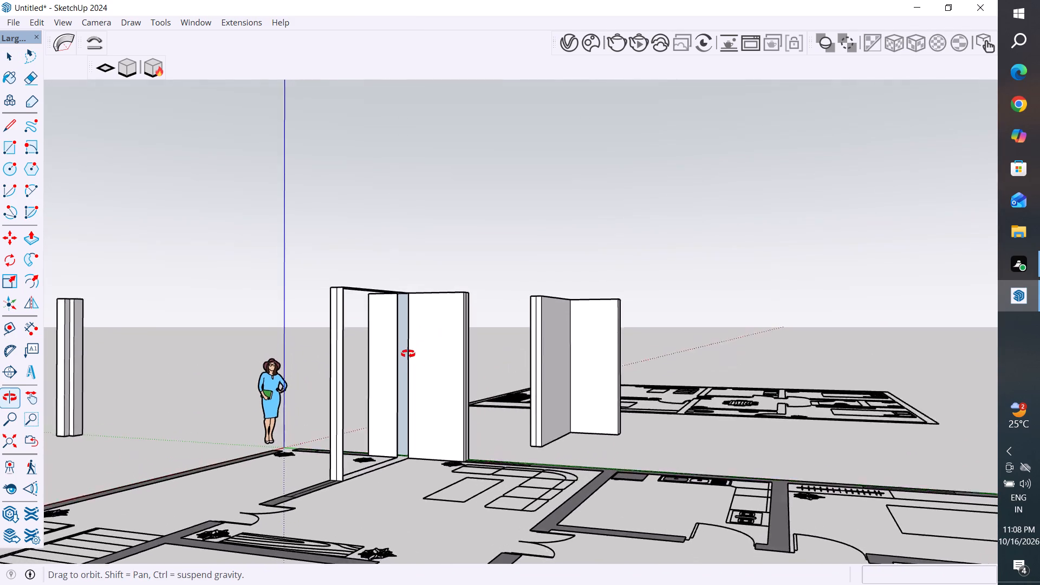
pyautogui.moveTo(408, 354); pyautogui.dragTo(407, 354, button='middle')
pyautogui.moveTo(477, 301); pyautogui.dragTo(452, 301, button='middle')
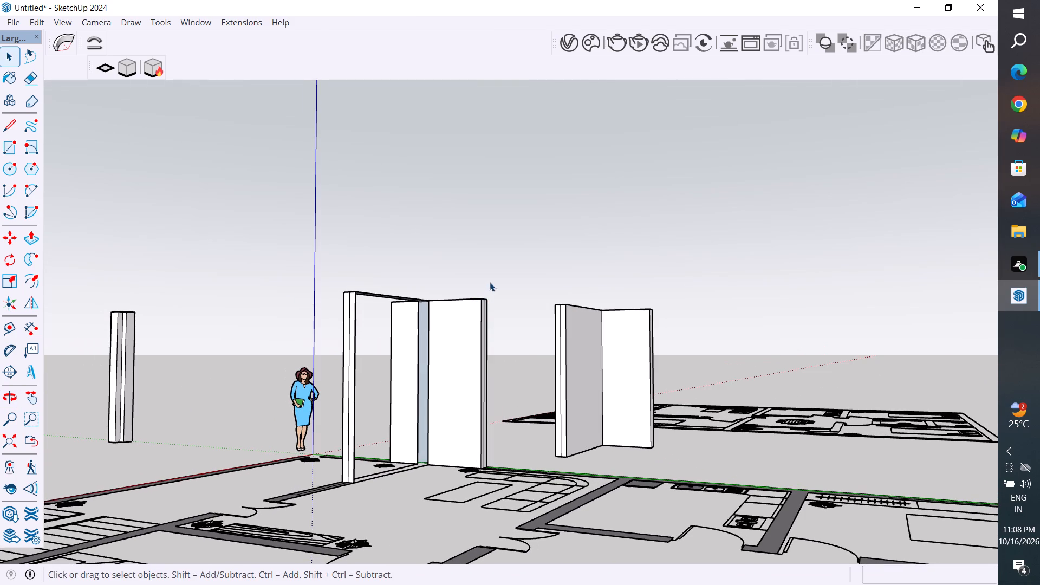
pyautogui.moveTo(490, 281); pyautogui.dragTo(373, 368)
pyautogui.press('Delete')
pyautogui.moveTo(483, 394); pyautogui.dragTo(428, 492, button='middle')
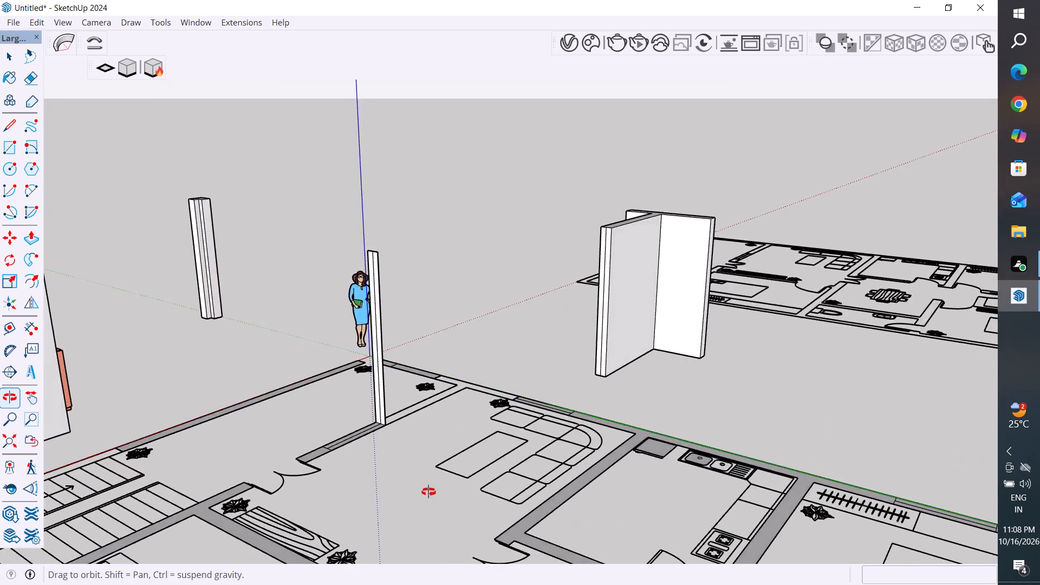
pyautogui.moveTo(428, 492); pyautogui.dragTo(548, 398, button='middle')
pyautogui.moveTo(337, 261); pyautogui.dragTo(307, 360)
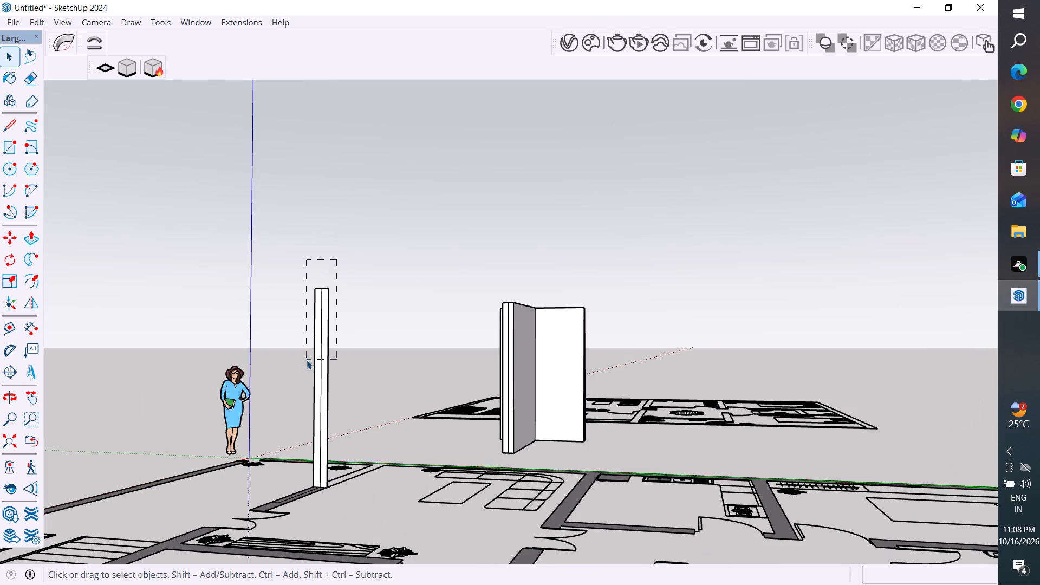
pyautogui.press('Delete')
# Raise the connected kitchen wall face on the floor plan 10' with Push/Pull.
pyautogui.moveTo(423, 328); pyautogui.dragTo(366, 532, button='middle')
pyautogui.scroll(1, 376, 518)
pyautogui.scroll(-6, 387, 466)
pyautogui.moveTo(505, 383); pyautogui.dragTo(420, 437, button='middle')
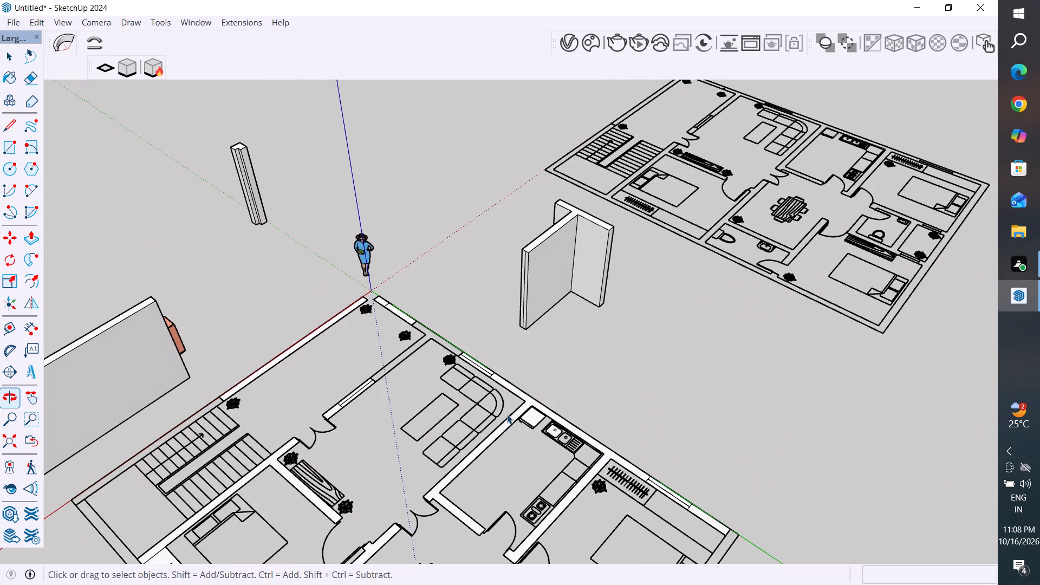
pyautogui.scroll(-4, 507, 414)
pyautogui.moveTo(561, 458); pyautogui.dragTo(449, 483, button='middle')
pyautogui.scroll(3, 523, 424)
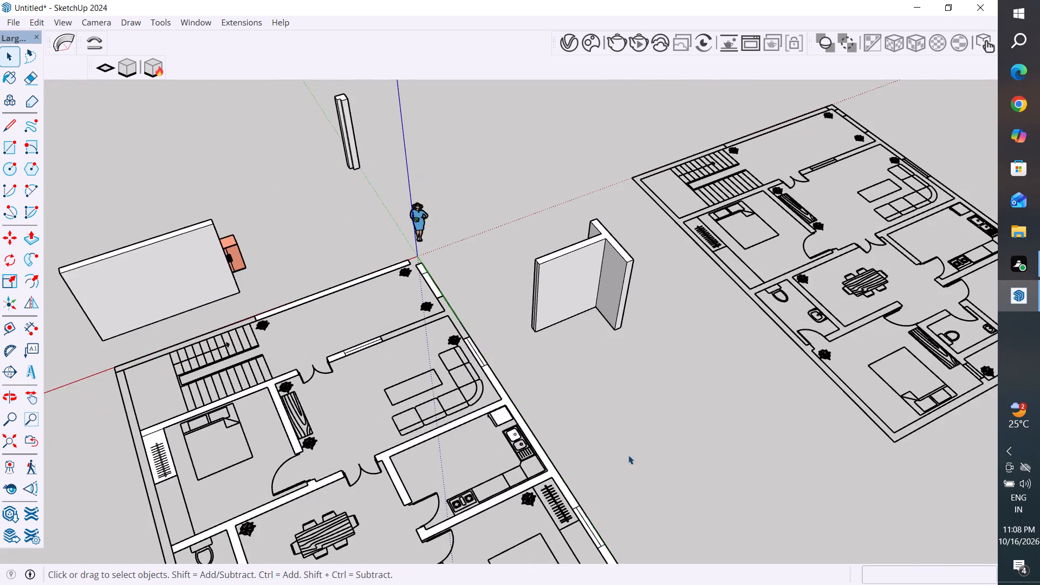
pyautogui.moveTo(618, 471); pyautogui.dragTo(528, 479, button='middle')
pyautogui.scroll(1, 512, 521)
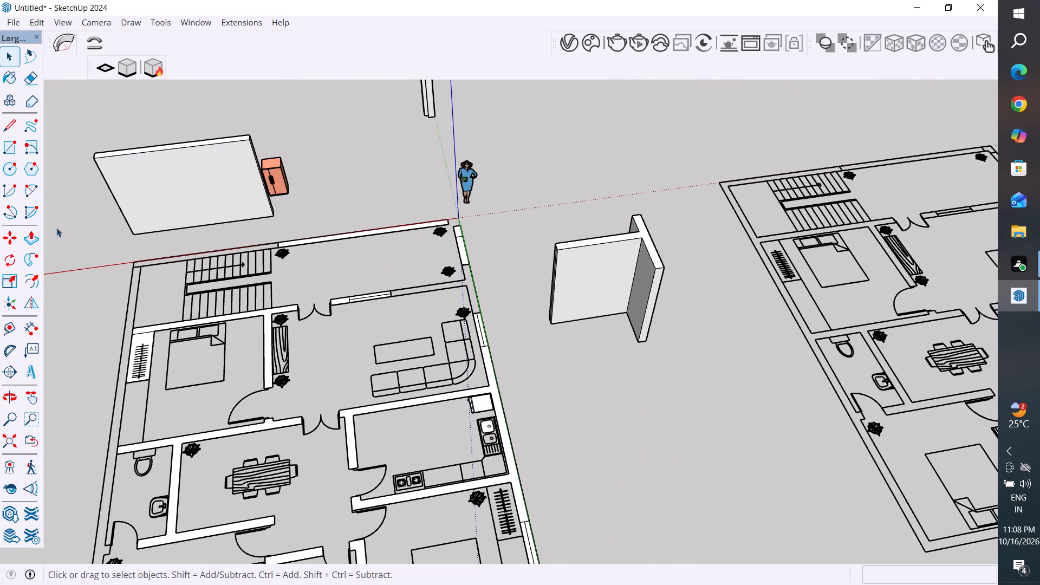
pyautogui.click(30, 244)
pyautogui.scroll(2, 518, 500)
pyautogui.click(518, 500)
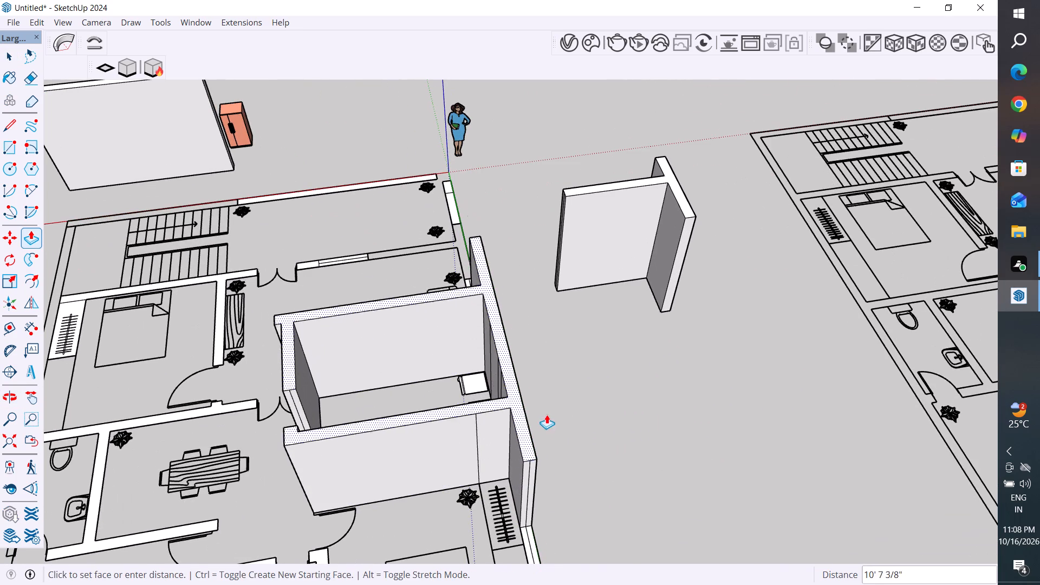
pyautogui.moveTo(615, 440); pyautogui.dragTo(804, 371, button='middle')
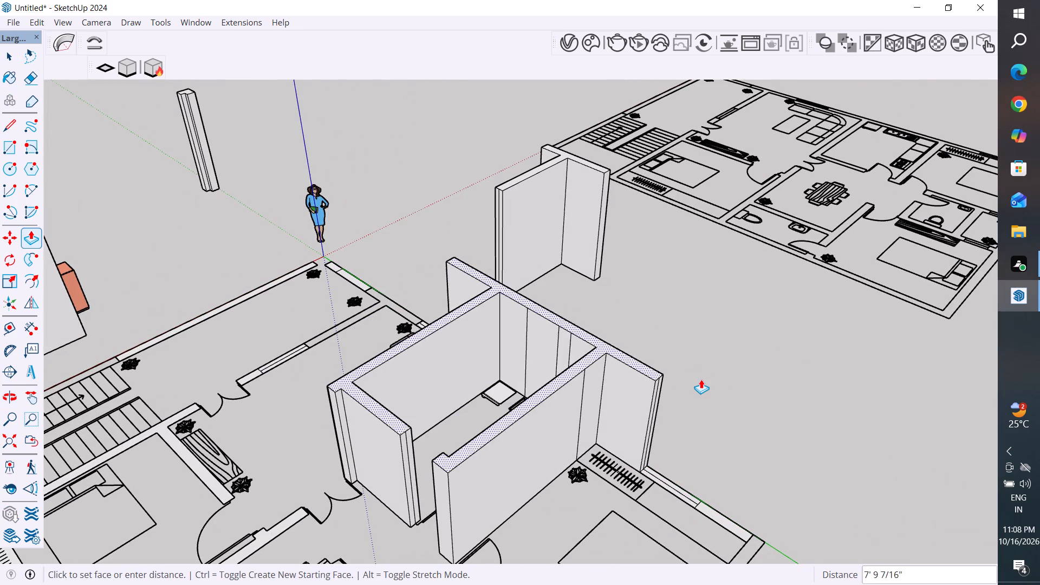
pyautogui.write("10'")
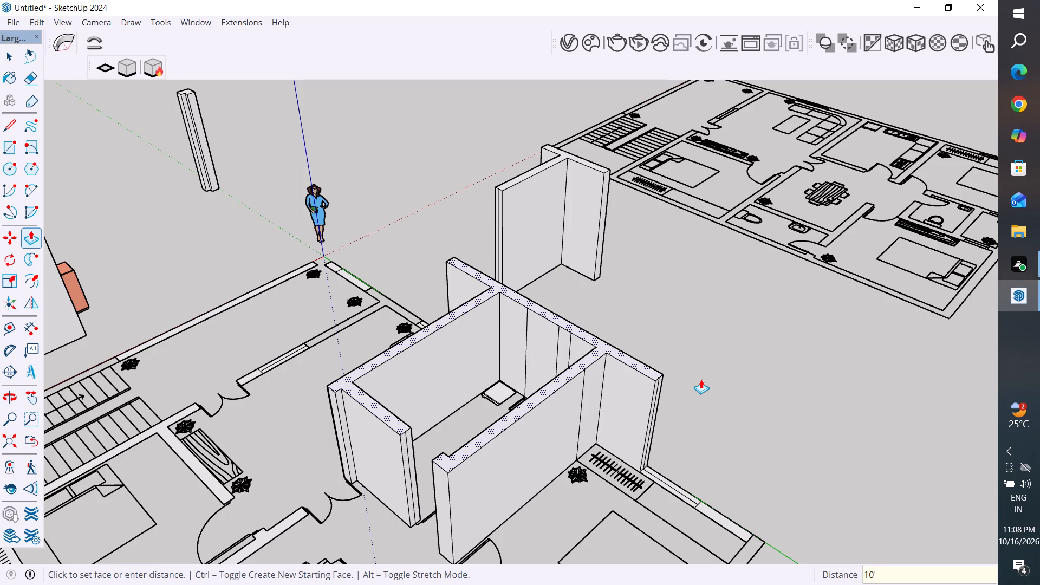
pyautogui.press('Return')
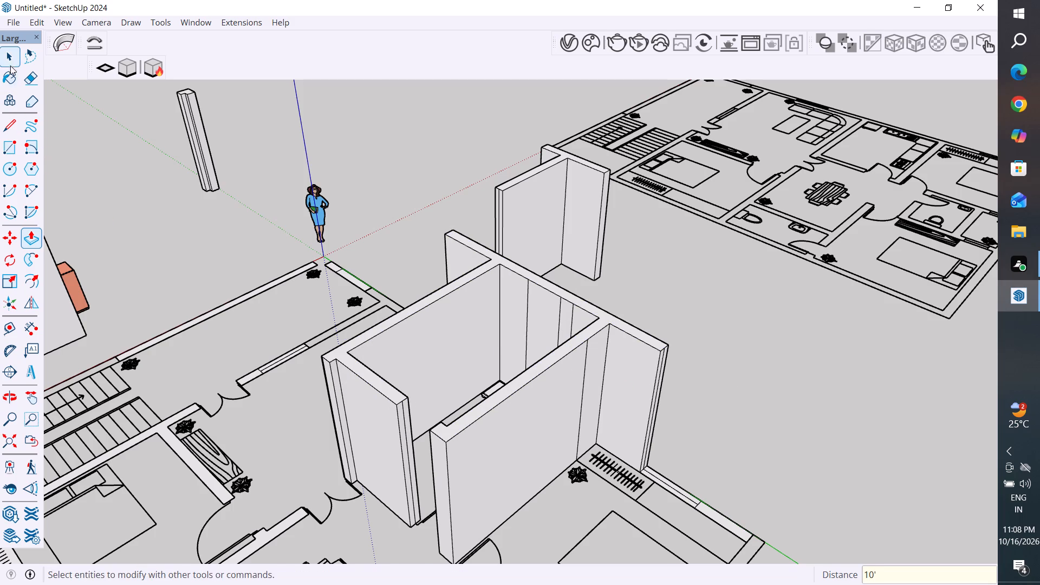
# Examine the raised kitchen walls from the living-room side, looking for a view that shows them clear of other pieces.
pyautogui.click(10, 63)
pyautogui.click(246, 234)
pyautogui.moveTo(464, 439); pyautogui.dragTo(877, 366, button='middle')
pyautogui.moveTo(407, 444); pyautogui.dragTo(450, 418, button='middle')
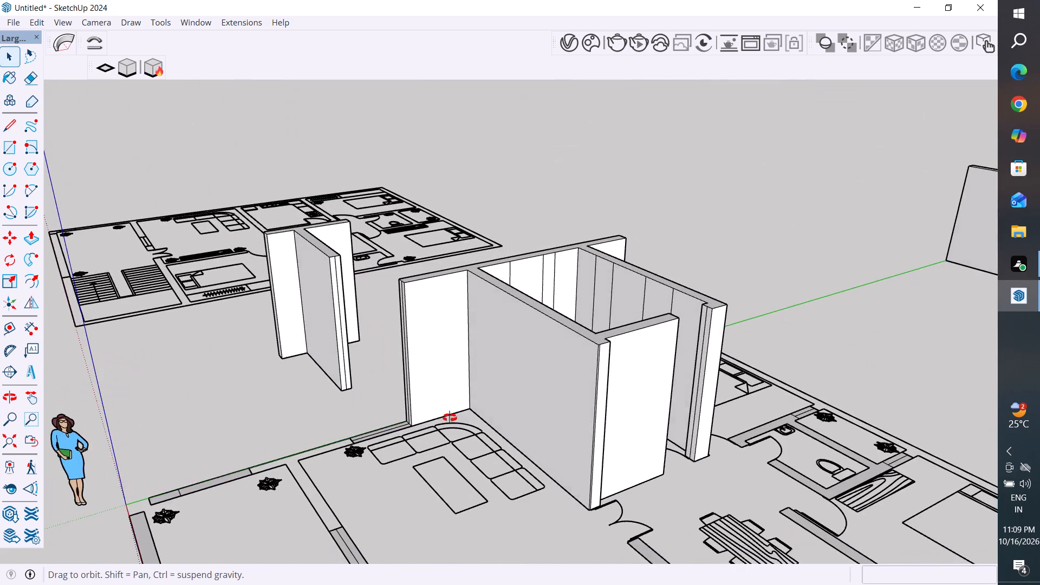
pyautogui.moveTo(450, 418); pyautogui.dragTo(466, 395, button='middle')
pyautogui.scroll(2, 559, 377)
pyautogui.moveTo(586, 399); pyautogui.dragTo(602, 372, button='middle')
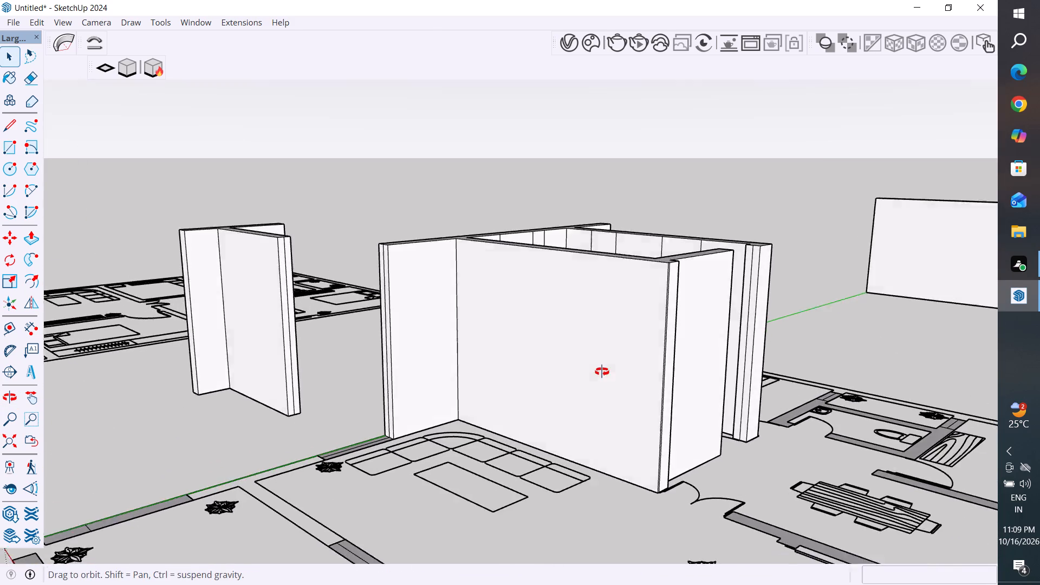
pyautogui.moveTo(602, 372); pyautogui.dragTo(575, 379, button='middle')
pyautogui.moveTo(635, 389); pyautogui.dragTo(654, 368, button='middle')
pyautogui.moveTo(655, 385); pyautogui.dragTo(604, 435, button='middle')
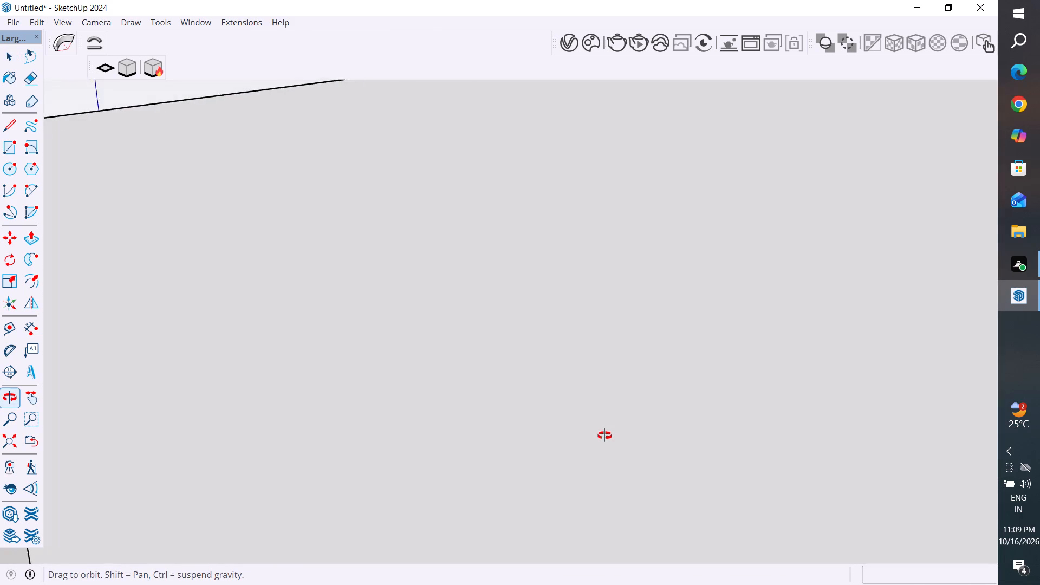
pyautogui.moveTo(604, 435); pyautogui.dragTo(602, 440, button='middle')
pyautogui.scroll(-12, 662, 457)
pyautogui.moveTo(667, 420); pyautogui.dragTo(644, 493, button='middle')
pyautogui.scroll(-6, 639, 483)
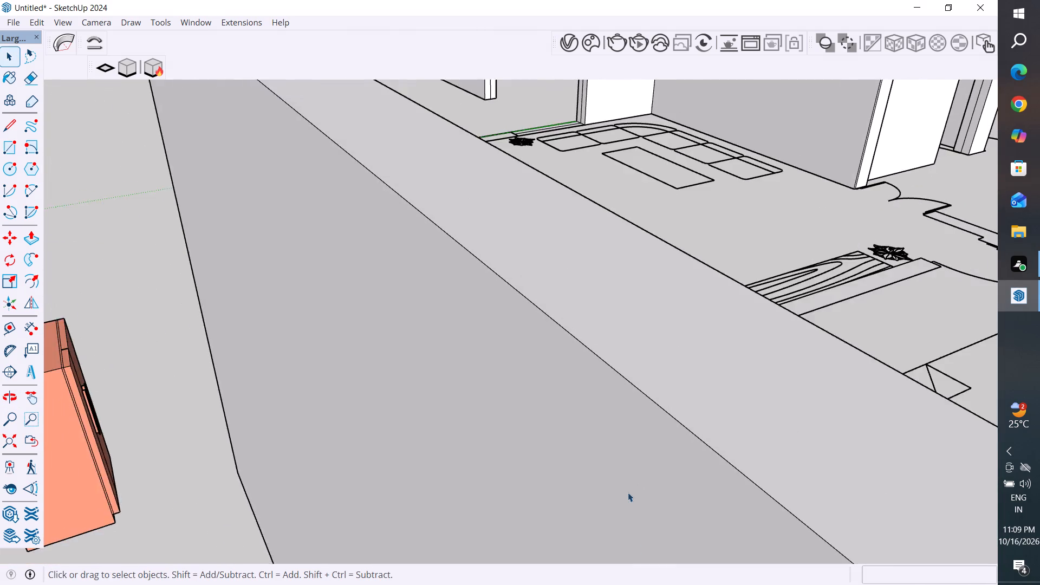
pyautogui.scroll(-20, 628, 492)
pyautogui.scroll(-9, 628, 492)
pyautogui.scroll(4, 752, 223)
pyautogui.moveTo(728, 266); pyautogui.dragTo(755, 245, button='middle')
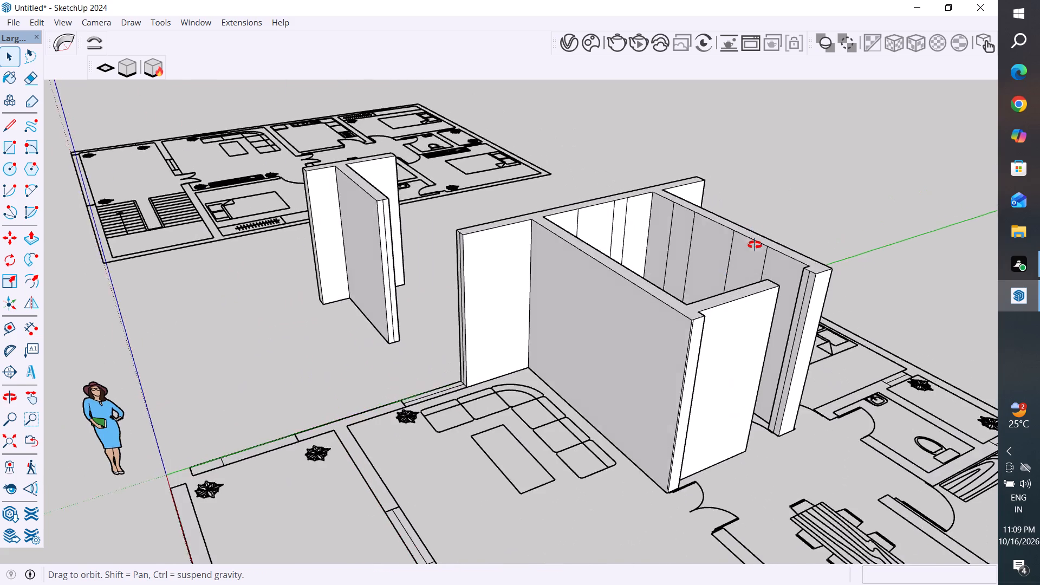
pyautogui.moveTo(755, 245); pyautogui.dragTo(807, 181, button='middle')
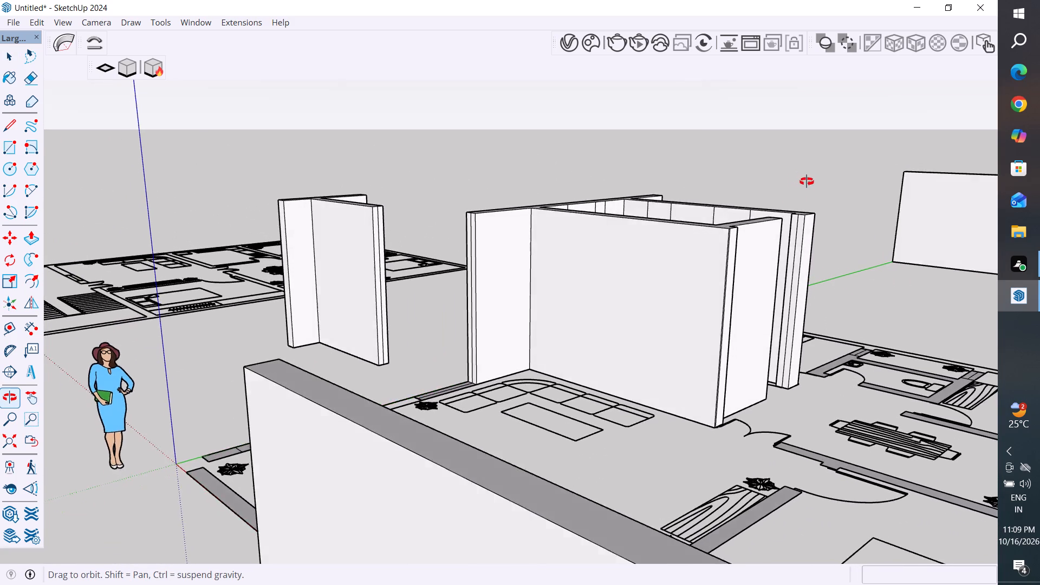
pyautogui.moveTo(807, 181); pyautogui.dragTo(807, 182, button='middle')
pyautogui.moveTo(791, 213); pyautogui.dragTo(793, 201, button='middle')
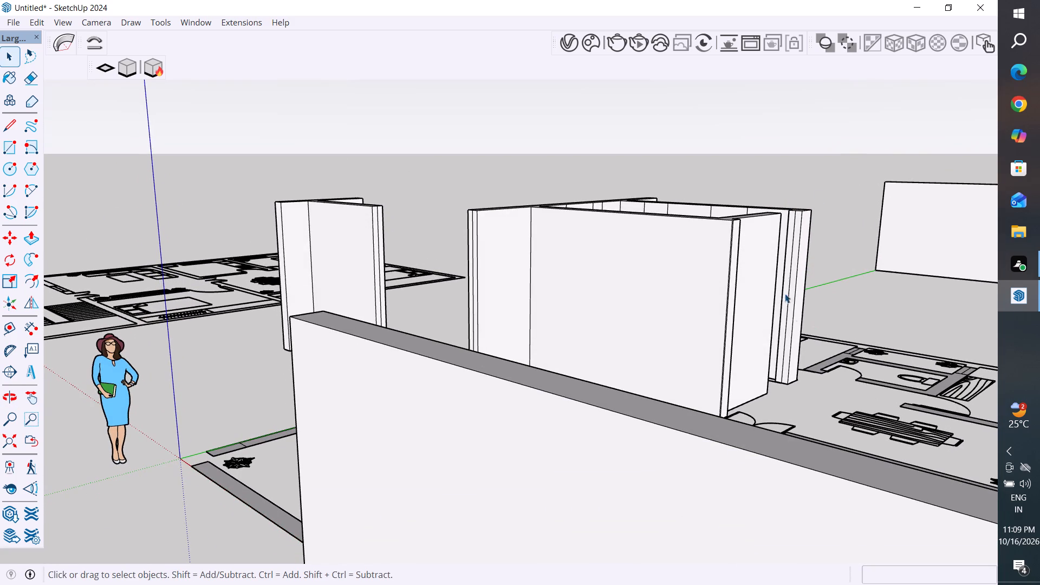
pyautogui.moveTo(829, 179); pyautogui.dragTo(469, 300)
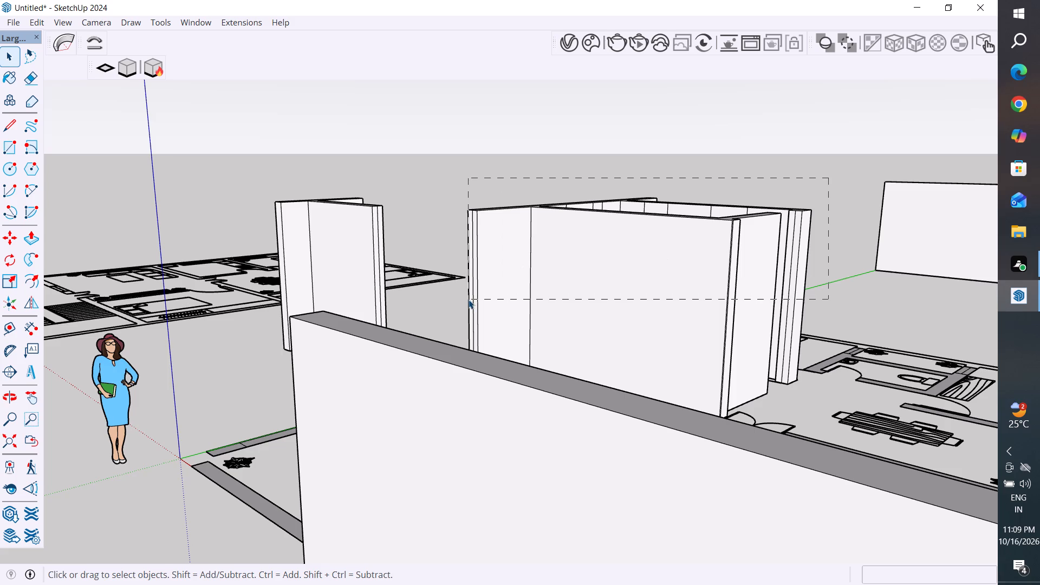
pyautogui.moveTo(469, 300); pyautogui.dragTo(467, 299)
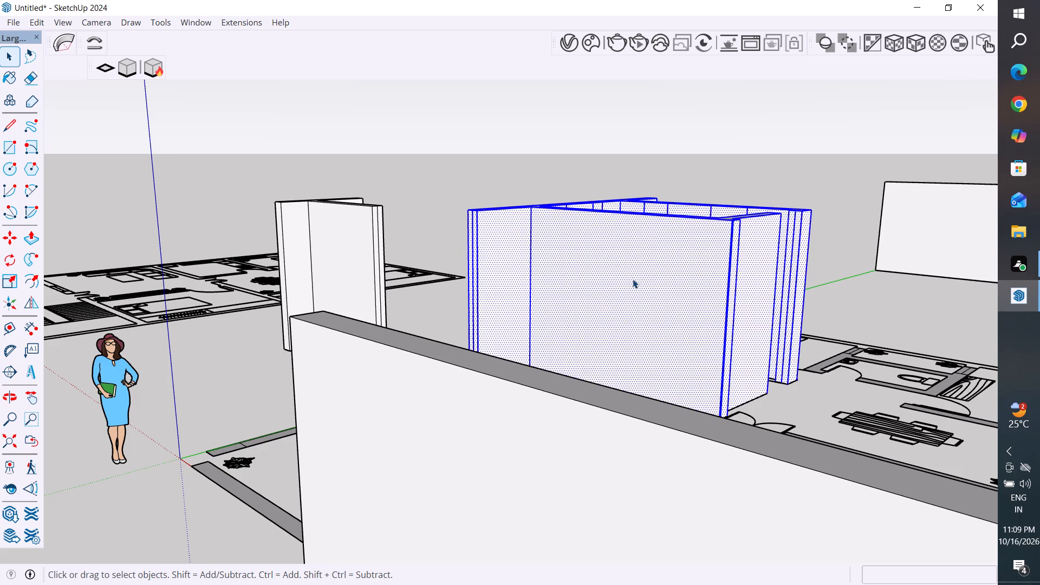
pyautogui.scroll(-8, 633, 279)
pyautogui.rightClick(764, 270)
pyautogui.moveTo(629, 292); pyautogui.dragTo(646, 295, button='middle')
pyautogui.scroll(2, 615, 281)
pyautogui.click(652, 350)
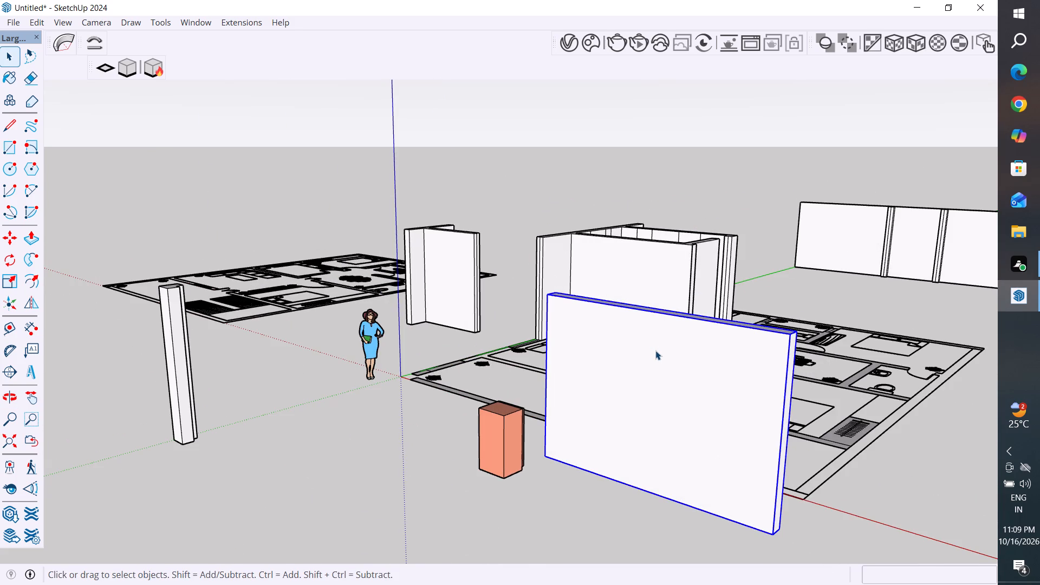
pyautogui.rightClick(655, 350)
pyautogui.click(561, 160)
# Copy the raised kitchen walls about 26' 2" away from the originals, clear of the floor plan.
pyautogui.scroll(2, 641, 254)
pyautogui.moveTo(647, 259); pyautogui.dragTo(630, 243, button='middle')
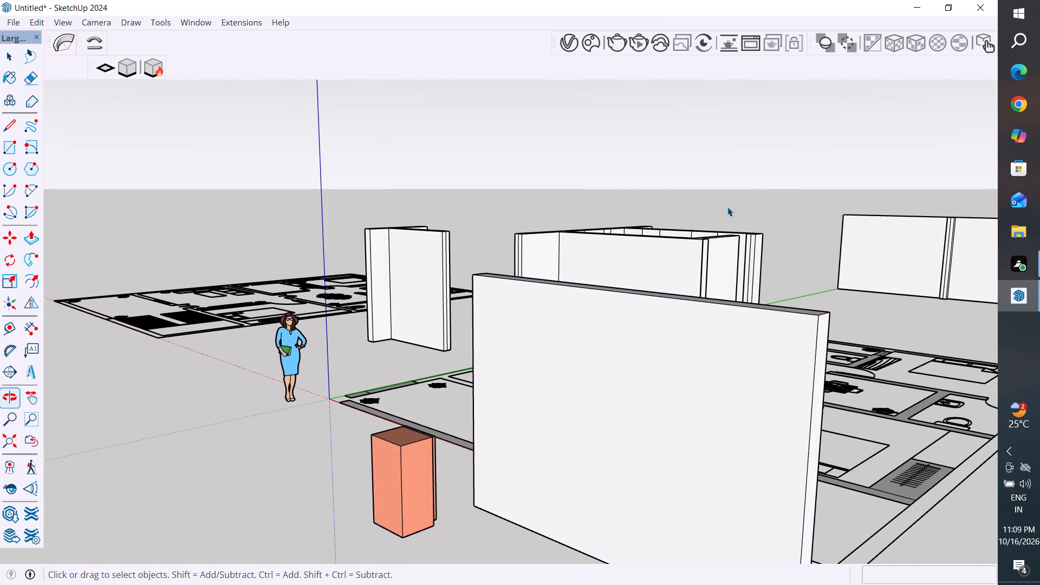
pyautogui.moveTo(778, 196); pyautogui.dragTo(498, 256)
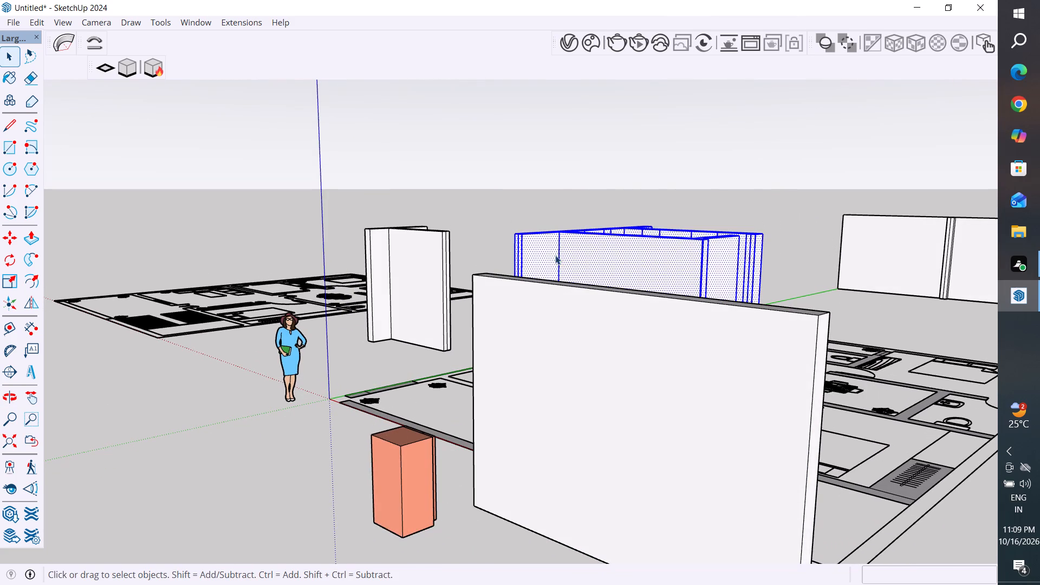
pyautogui.rightClick(567, 251)
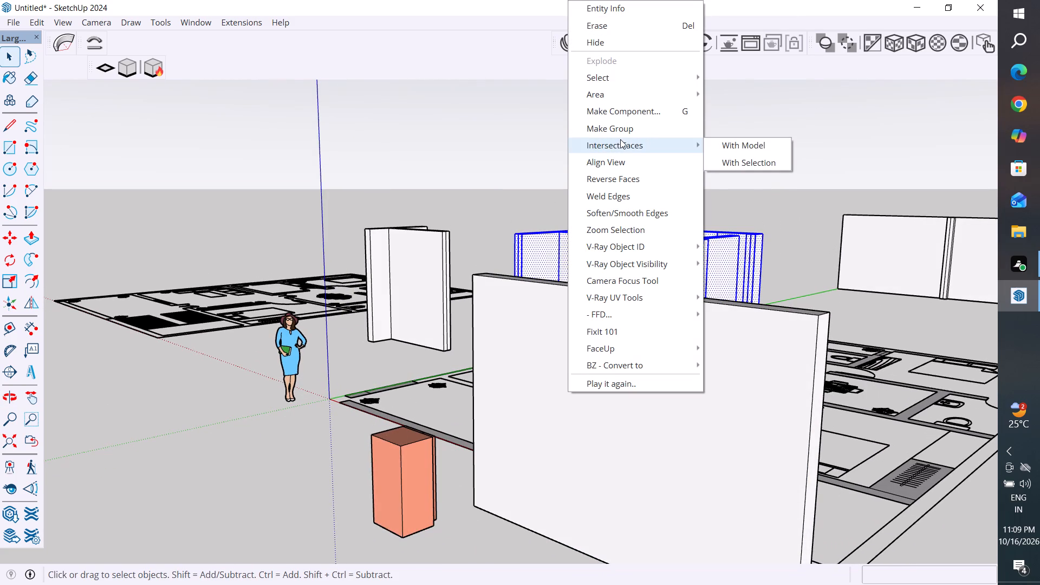
pyautogui.middleClick(811, 219)
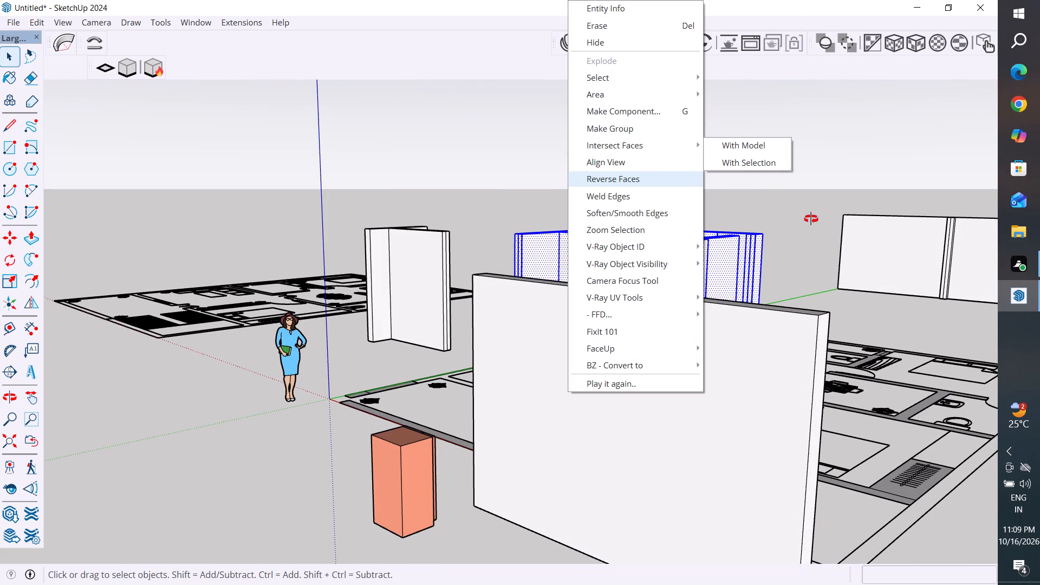
pyautogui.moveTo(797, 252); pyautogui.dragTo(456, 399, button='middle')
pyautogui.scroll(-12, 380, 398)
pyautogui.scroll(2, 653, 389)
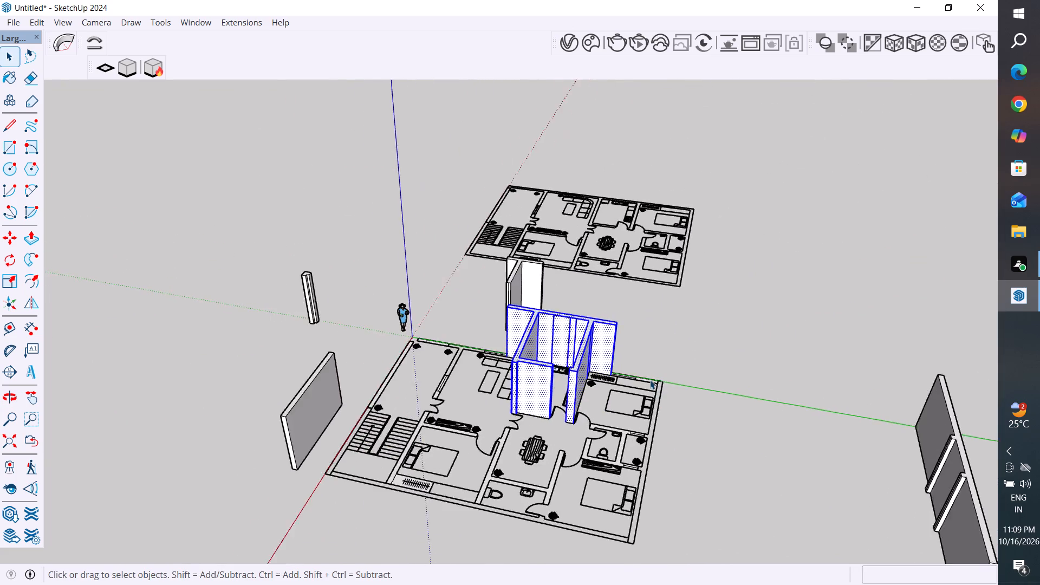
pyautogui.scroll(6, 650, 380)
pyautogui.press('m')
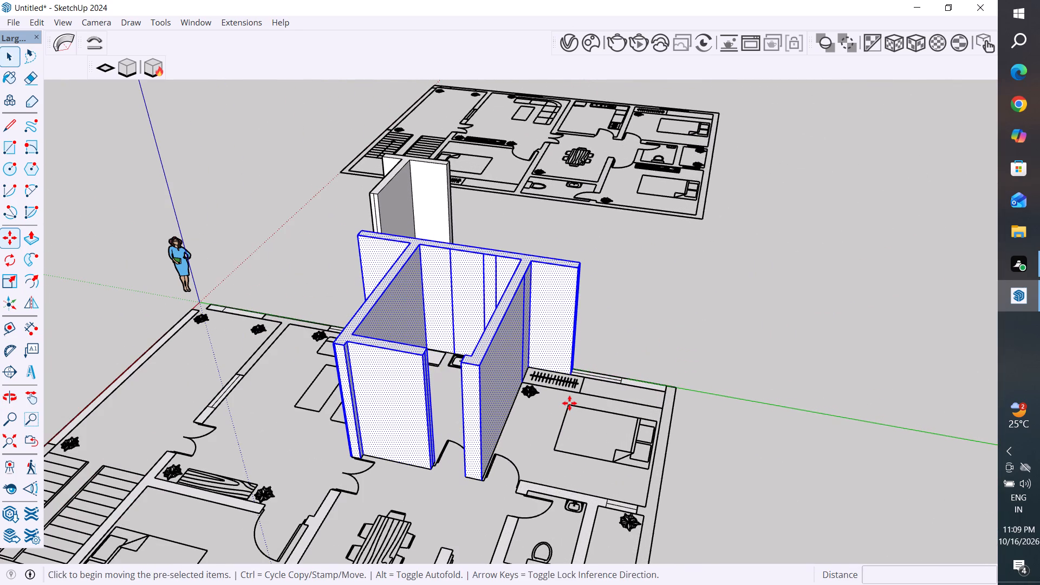
pyautogui.click(482, 478)
pyautogui.scroll(-1, 816, 392)
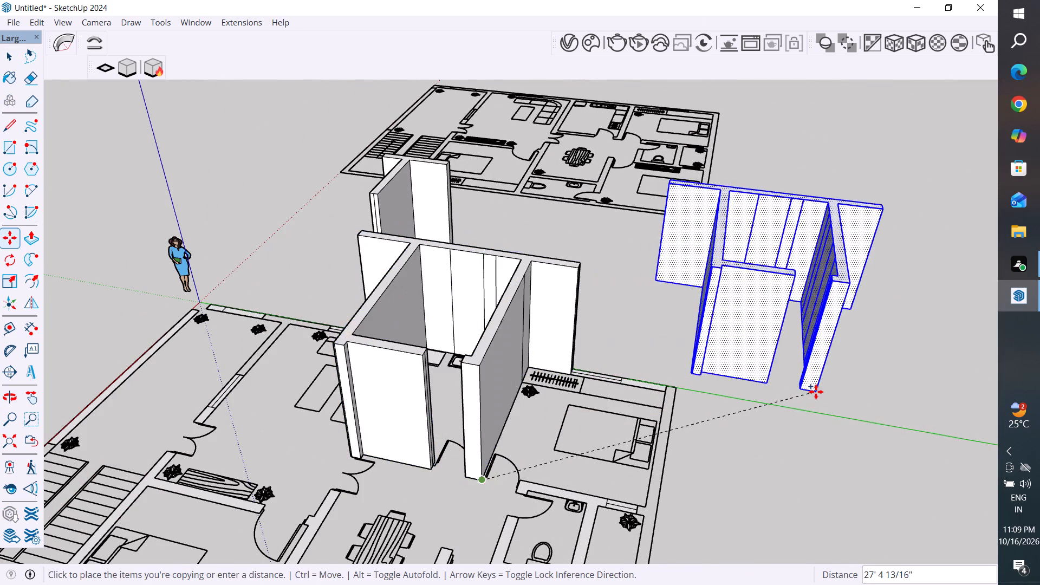
pyautogui.scroll(-1, 816, 392)
pyautogui.moveTo(816, 392); pyautogui.dragTo(765, 429, button='middle')
pyautogui.click(793, 409)
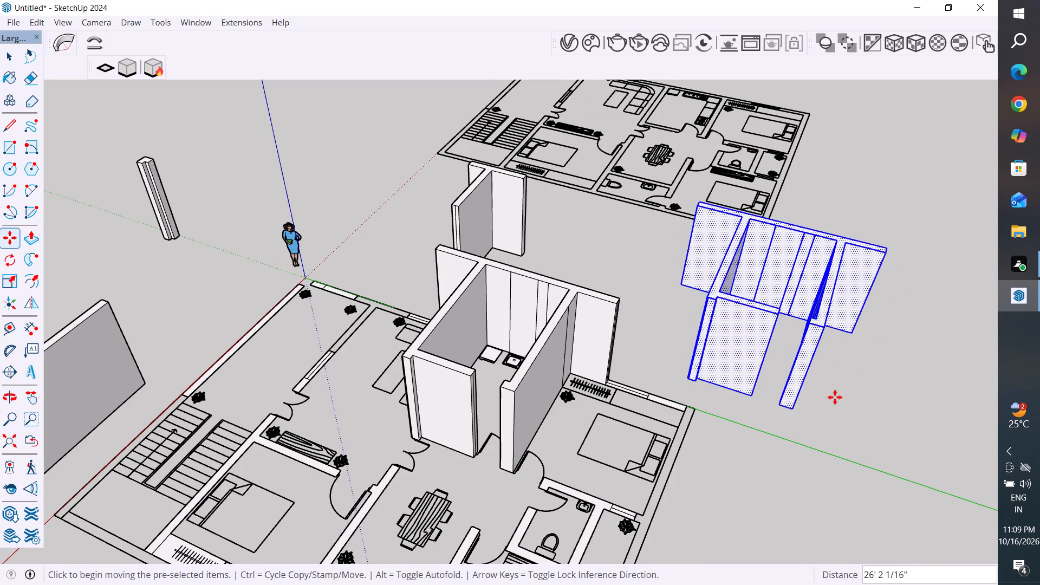
pyautogui.click(15, 54)
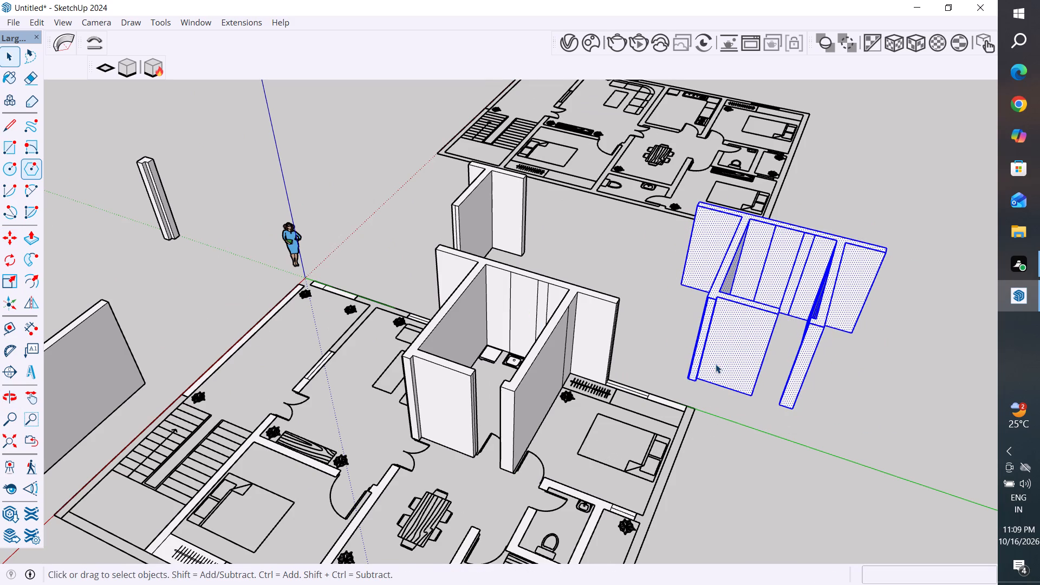
pyautogui.click(526, 378)
# Draw a 4 1/2" by 17' 4 1/2" rectangle across the open underside of the copied kitchen walls' long outer wall.
pyautogui.moveTo(786, 378); pyautogui.dragTo(756, 49, button='middle')
pyautogui.moveTo(789, 441); pyautogui.dragTo(844, 259, button='middle')
pyautogui.scroll(-4, 667, 480)
pyautogui.scroll(4, 745, 552)
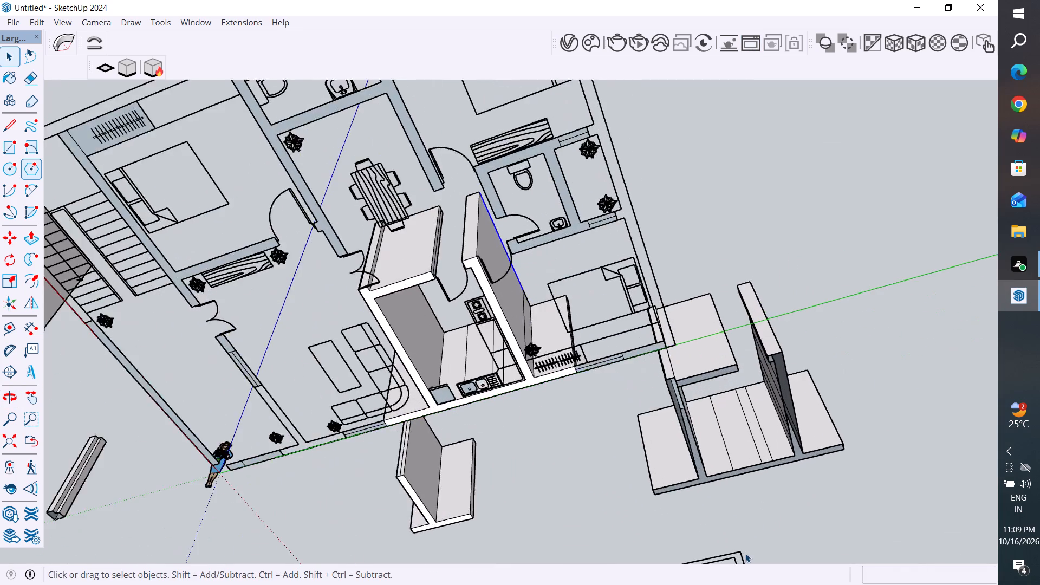
pyautogui.scroll(4, 745, 553)
pyautogui.click(6, 147)
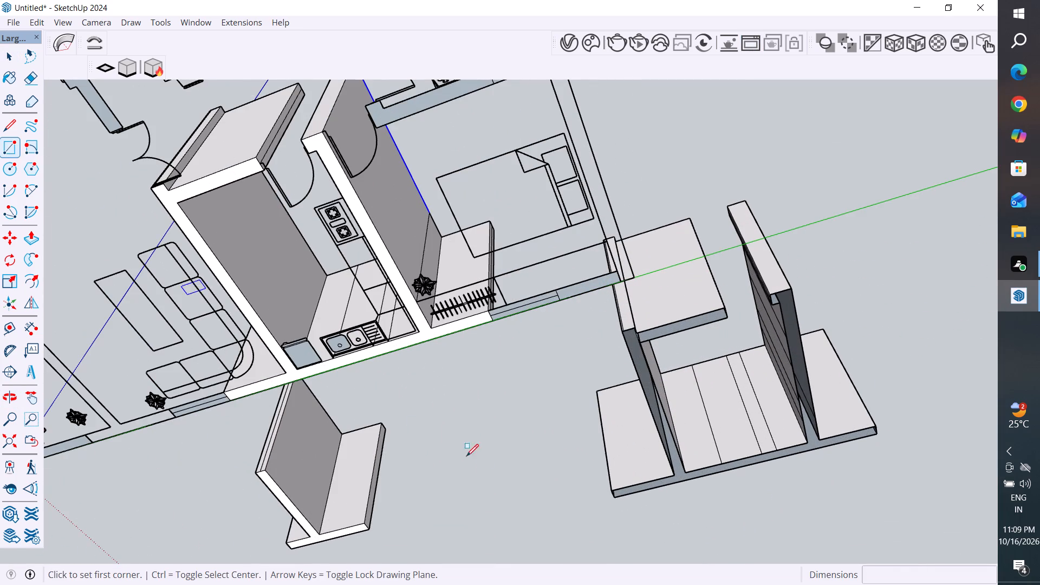
pyautogui.click(615, 499)
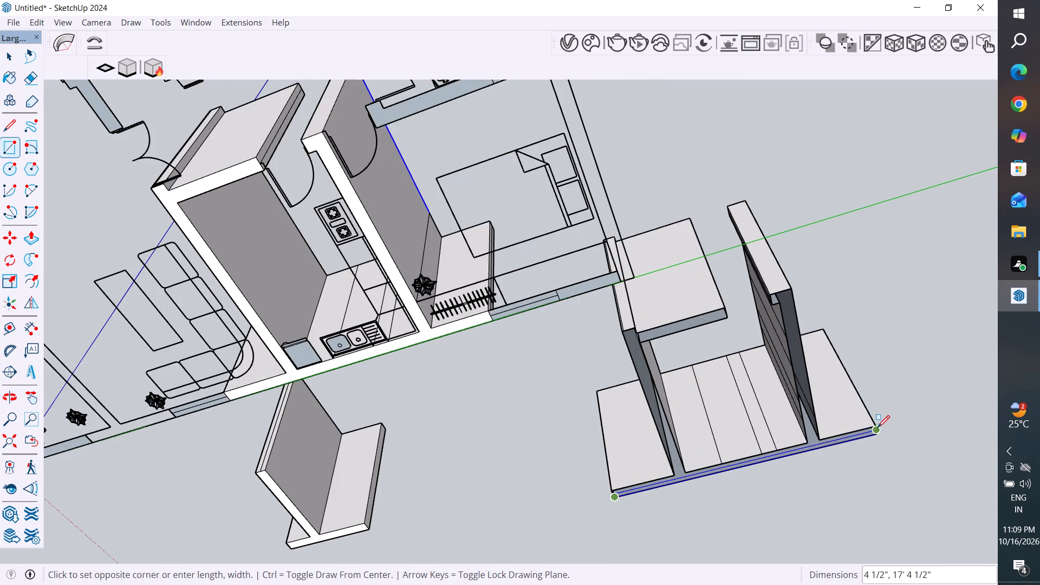
pyautogui.click(877, 425)
# Delete the long outer face and the living-room-side wall faces of the original kitchen walls on the floor plan.
pyautogui.scroll(-7, 562, 281)
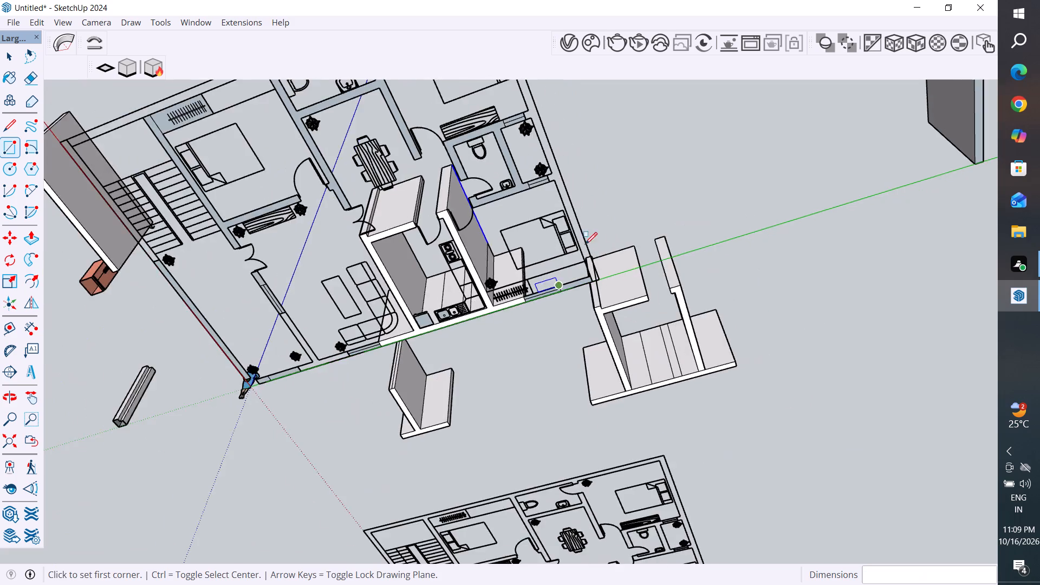
pyautogui.moveTo(590, 240); pyautogui.dragTo(641, 584, button='middle')
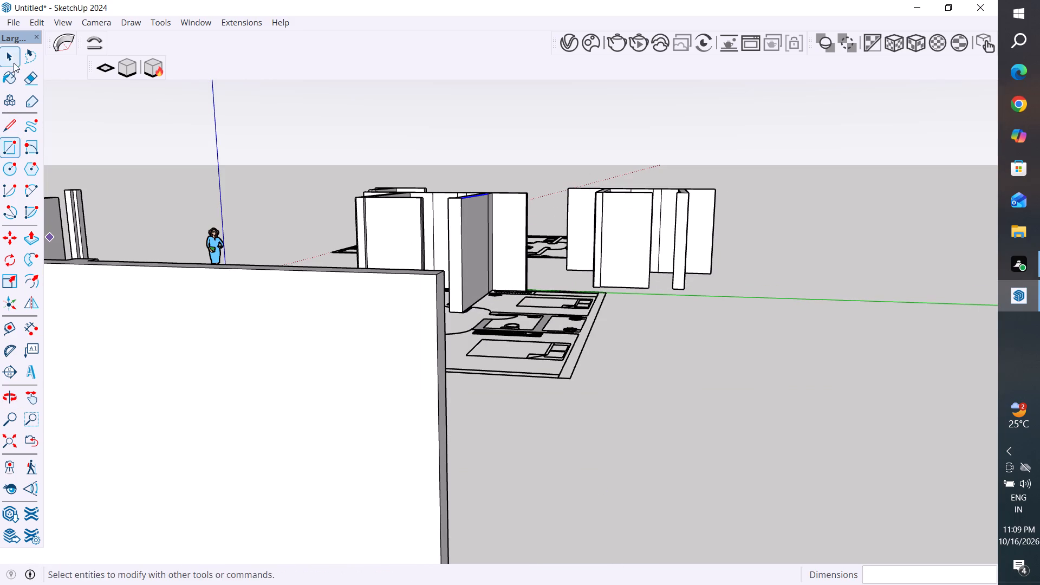
pyautogui.click(12, 60)
pyautogui.scroll(3, 560, 284)
pyautogui.moveTo(564, 285); pyautogui.dragTo(480, 328, button='middle')
pyautogui.scroll(-6, 479, 329)
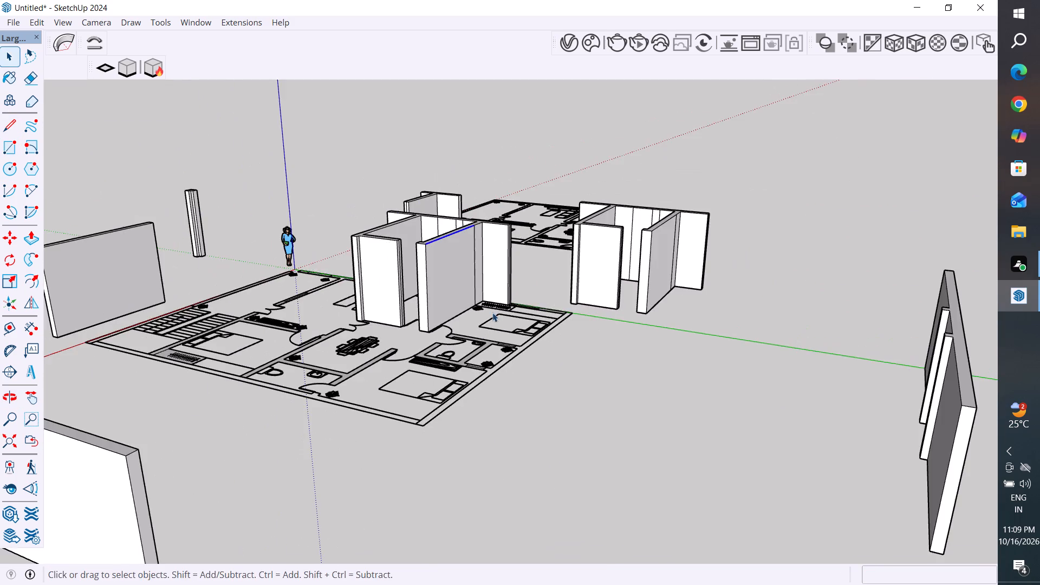
pyautogui.moveTo(491, 308); pyautogui.dragTo(857, 409, button='middle')
pyautogui.moveTo(302, 418); pyautogui.dragTo(788, 343, button='middle')
pyautogui.scroll(3, 515, 354)
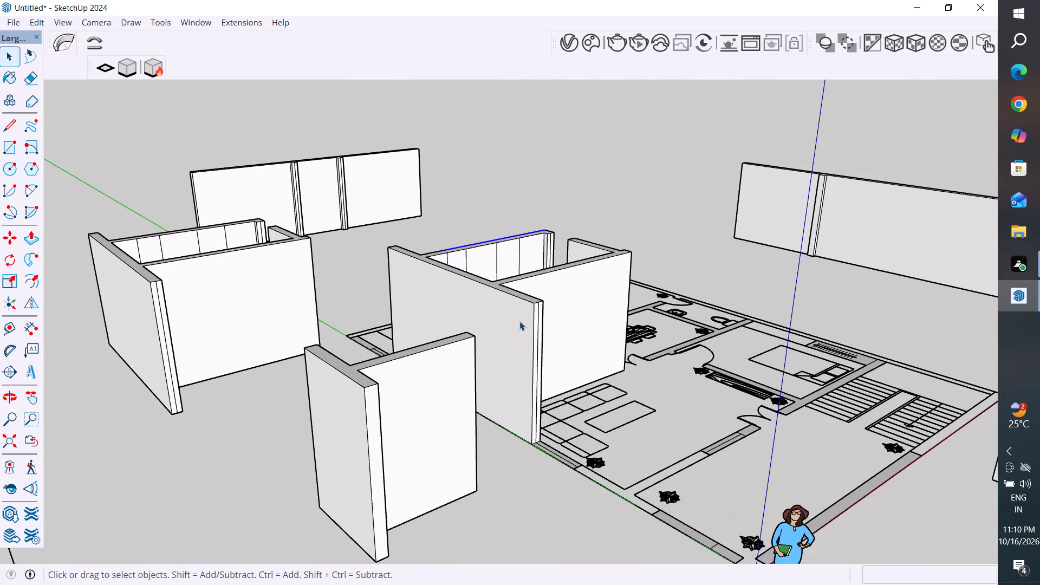
pyautogui.click(519, 321)
pyautogui.press('Delete')
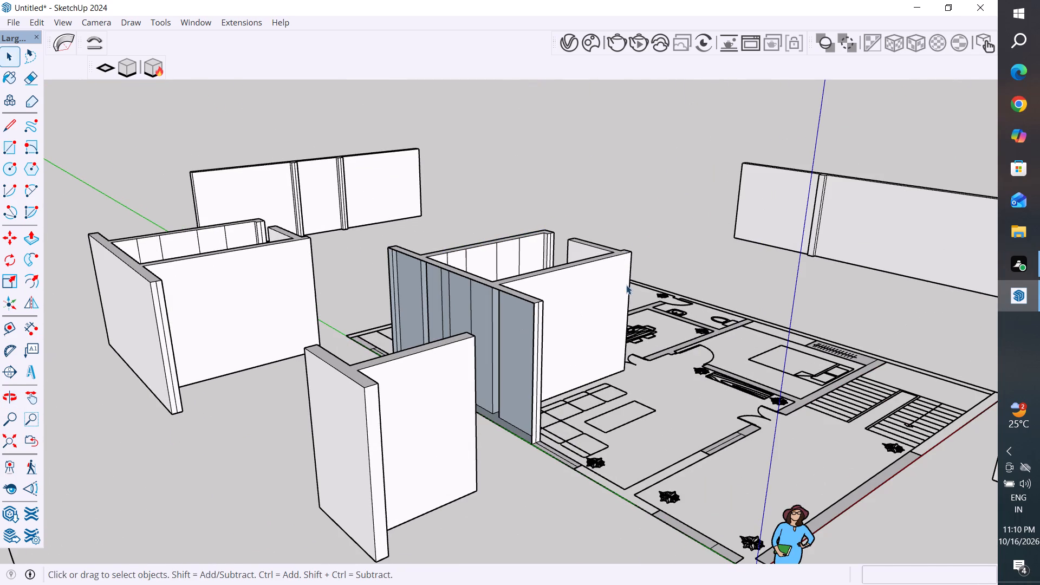
pyautogui.moveTo(626, 285); pyautogui.dragTo(621, 261, button='middle')
pyautogui.moveTo(624, 284); pyautogui.dragTo(624, 261, button='middle')
pyautogui.moveTo(646, 226); pyautogui.dragTo(527, 278)
pyautogui.press('Delete')
# Delete the original kitchen's remaining inner wall faces and the loose vertical edges beside them.
pyautogui.moveTo(556, 294); pyautogui.dragTo(540, 363, button='middle')
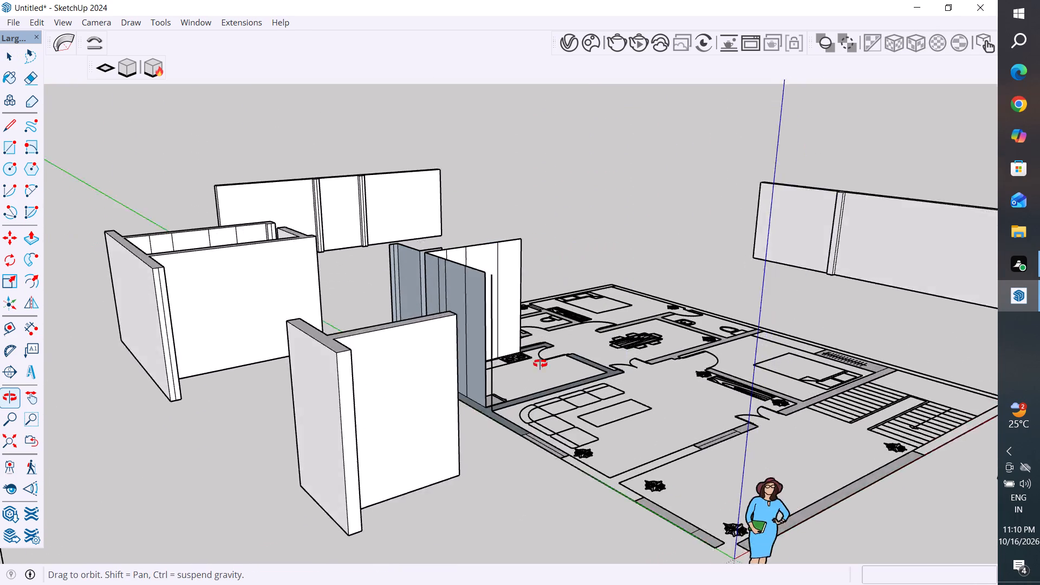
pyautogui.moveTo(540, 363); pyautogui.dragTo(545, 395, button='middle')
pyautogui.scroll(2, 389, 304)
pyautogui.moveTo(417, 318); pyautogui.dragTo(526, 281, button='middle')
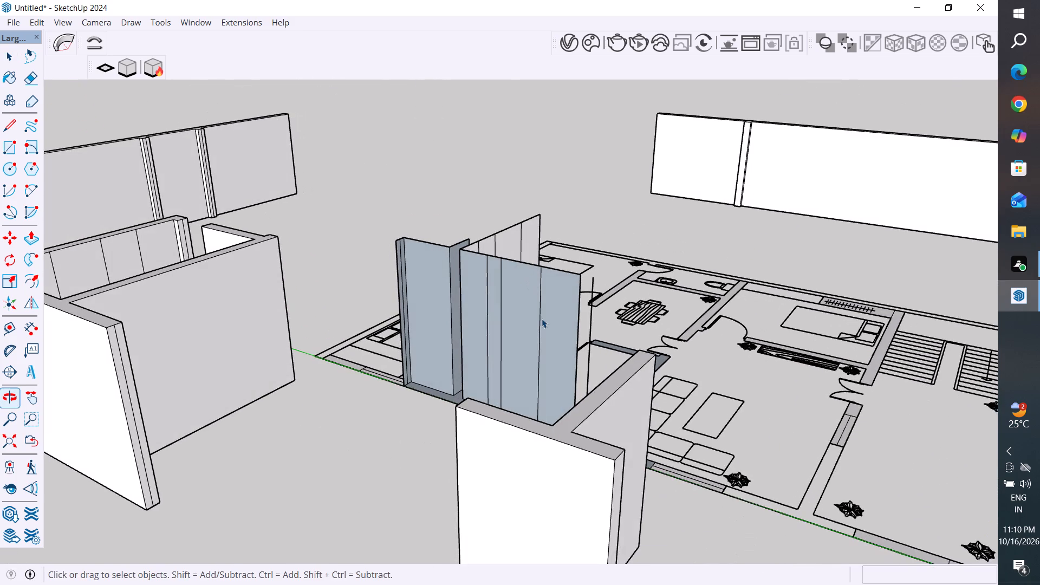
pyautogui.scroll(2, 542, 318)
pyautogui.moveTo(542, 318); pyautogui.dragTo(656, 298, button='middle')
pyautogui.scroll(1, 543, 318)
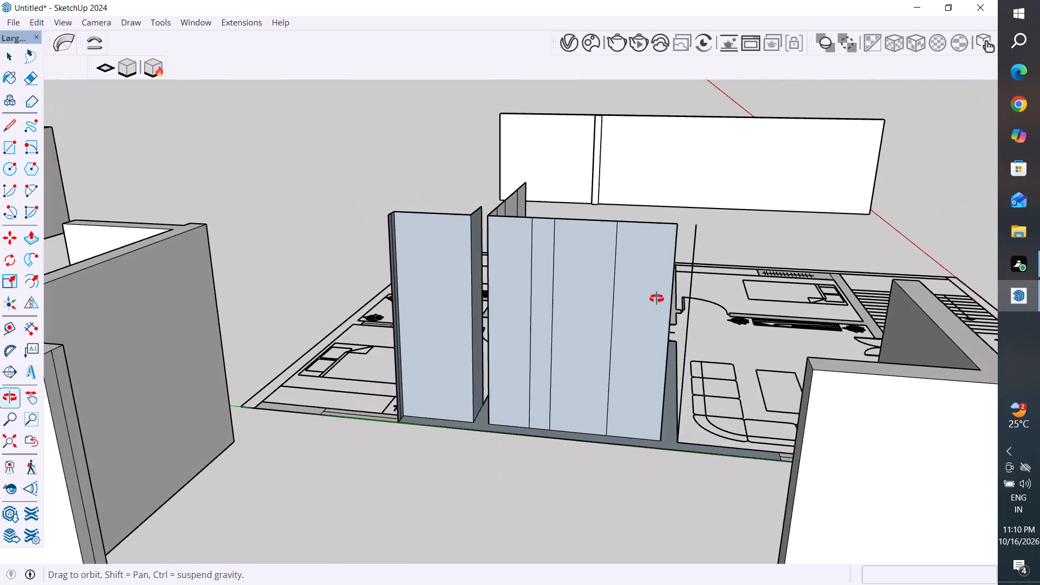
pyautogui.moveTo(656, 298); pyautogui.dragTo(489, 310, button='middle')
pyautogui.scroll(3, 481, 297)
pyautogui.moveTo(521, 314); pyautogui.dragTo(506, 281, button='middle')
pyautogui.scroll(1, 521, 314)
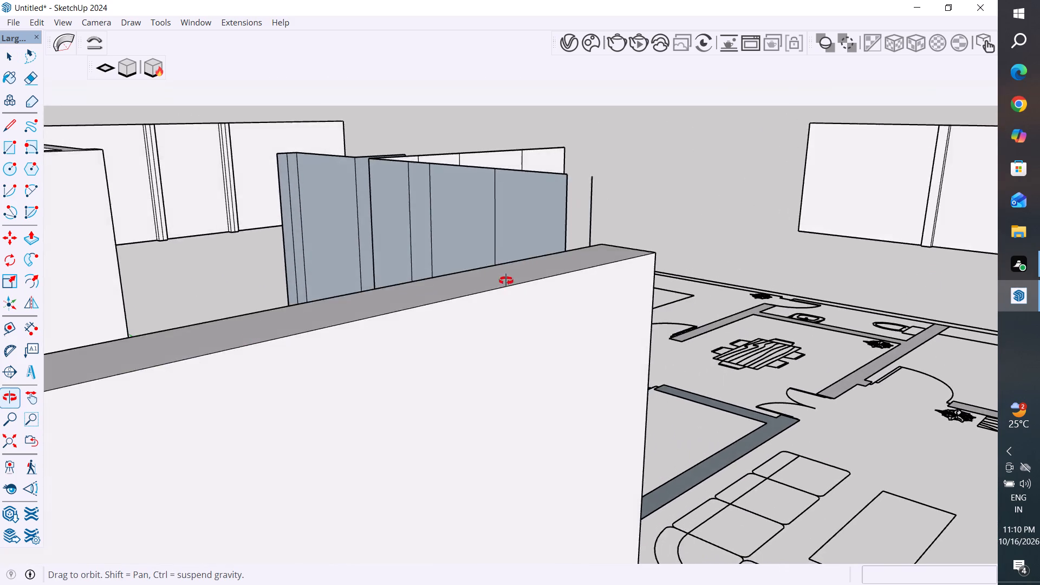
pyautogui.moveTo(506, 281); pyautogui.dragTo(458, 281, button='middle')
pyautogui.scroll(3, 376, 248)
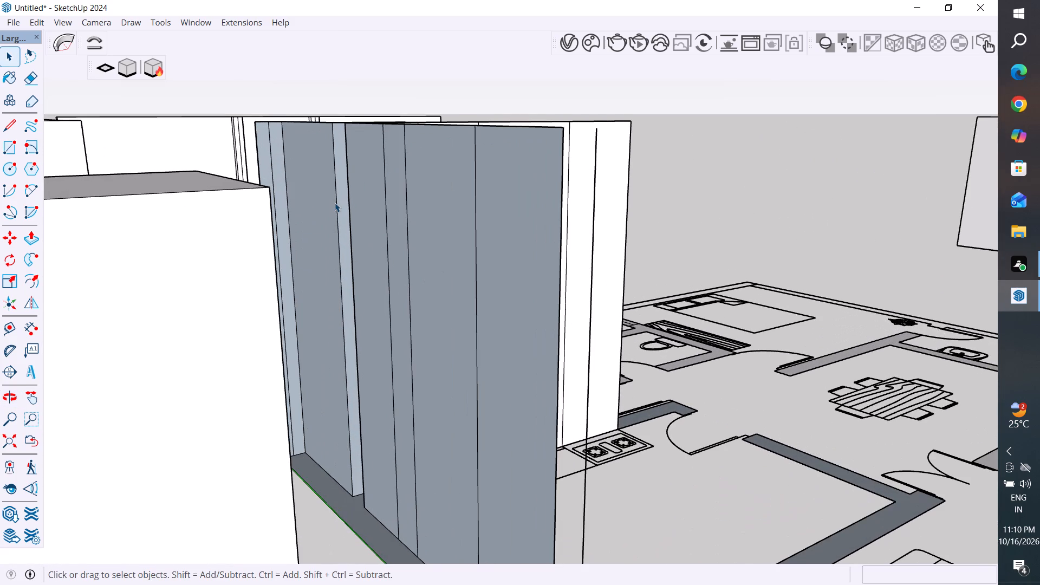
pyautogui.moveTo(211, 160); pyautogui.dragTo(264, 175, button='middle')
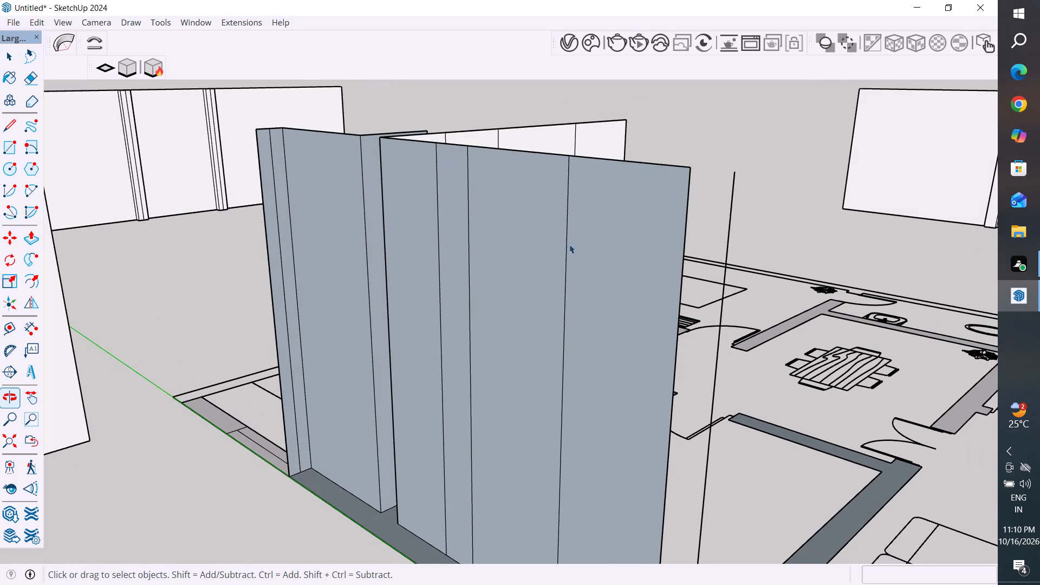
pyautogui.click(607, 231)
pyautogui.press('Delete')
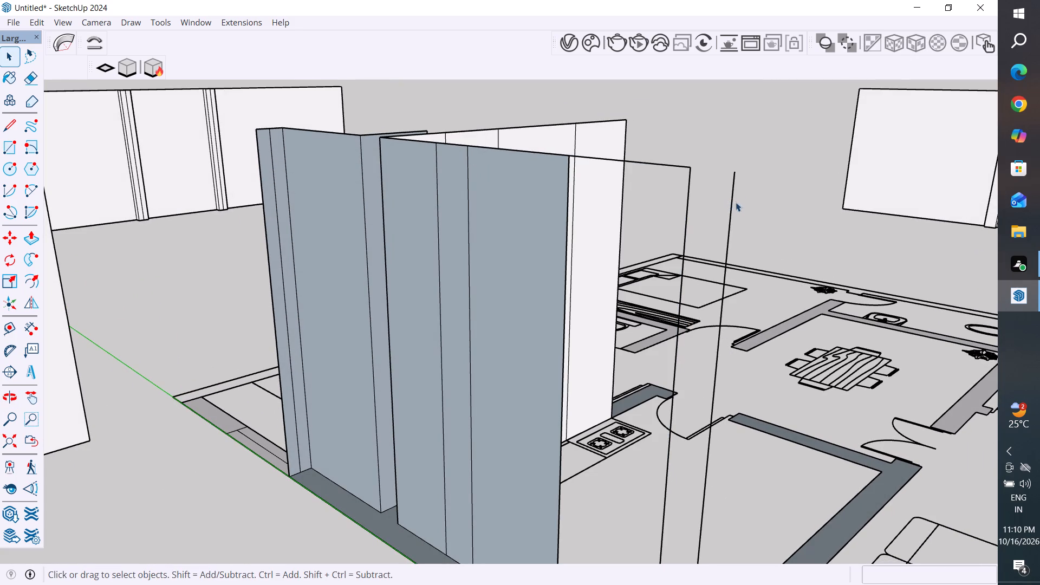
pyautogui.moveTo(752, 102); pyautogui.dragTo(400, 188)
pyautogui.moveTo(400, 188); pyautogui.dragTo(389, 188)
pyautogui.press('Delete')
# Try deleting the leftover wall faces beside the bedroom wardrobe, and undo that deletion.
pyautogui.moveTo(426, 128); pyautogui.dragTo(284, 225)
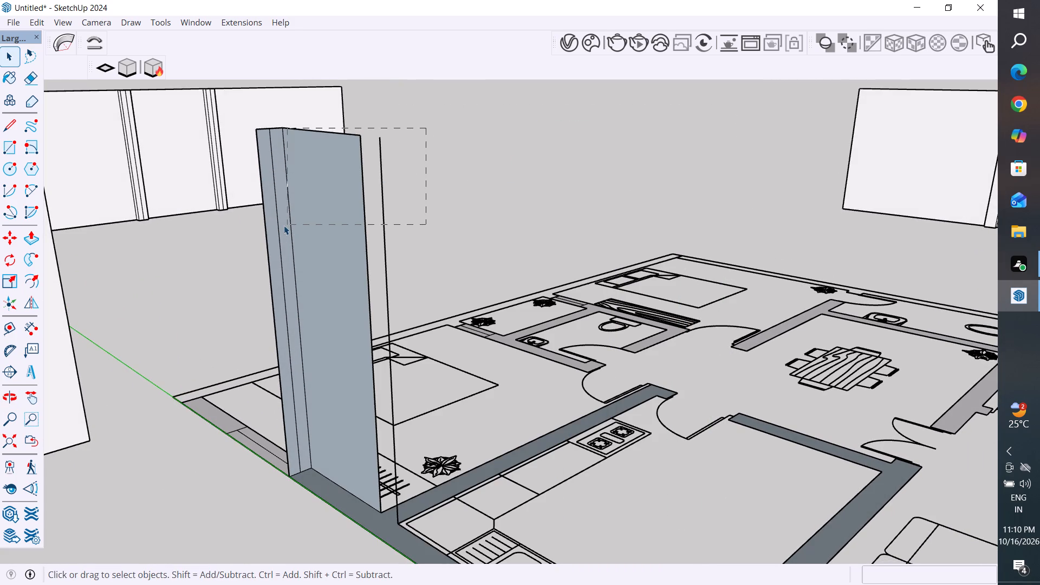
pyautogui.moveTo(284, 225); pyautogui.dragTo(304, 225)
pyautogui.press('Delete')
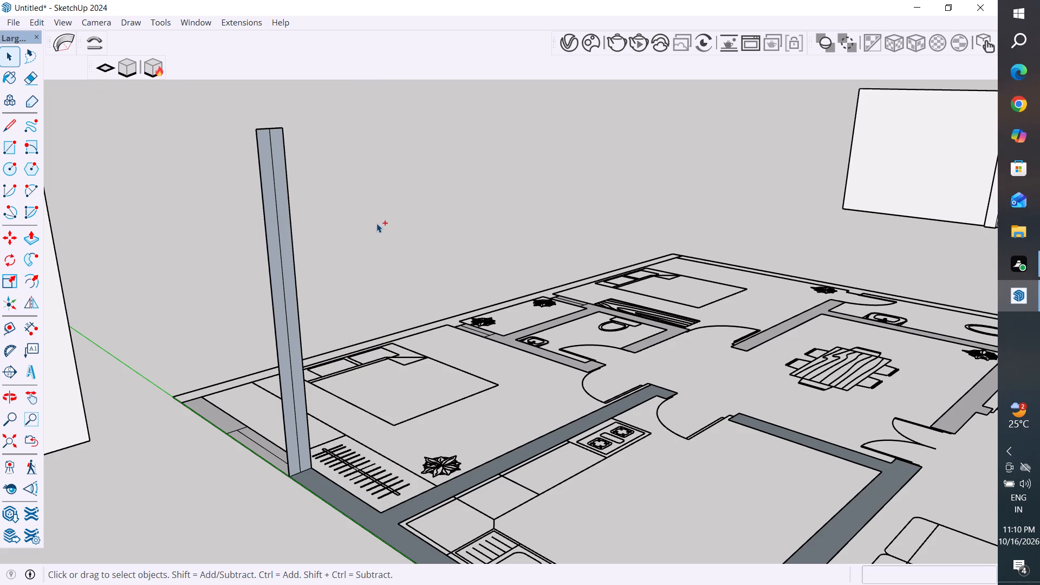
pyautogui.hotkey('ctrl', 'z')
# Delete the leftover upright wall faces and edges beside the bedroom wardrobe, leaving the separated walls behind them untouched.
pyautogui.scroll(-3, 440, 288)
pyautogui.moveTo(433, 275); pyautogui.dragTo(428, 335, button='middle')
pyautogui.moveTo(401, 229); pyautogui.dragTo(381, 203, button='middle')
pyautogui.moveTo(404, 191); pyautogui.dragTo(320, 250)
pyautogui.press('Delete')
# Delete the kitchen walls' footprint face from the floor plan.
pyautogui.scroll(-4, 413, 278)
pyautogui.moveTo(577, 361); pyautogui.dragTo(31, 431, button='middle')
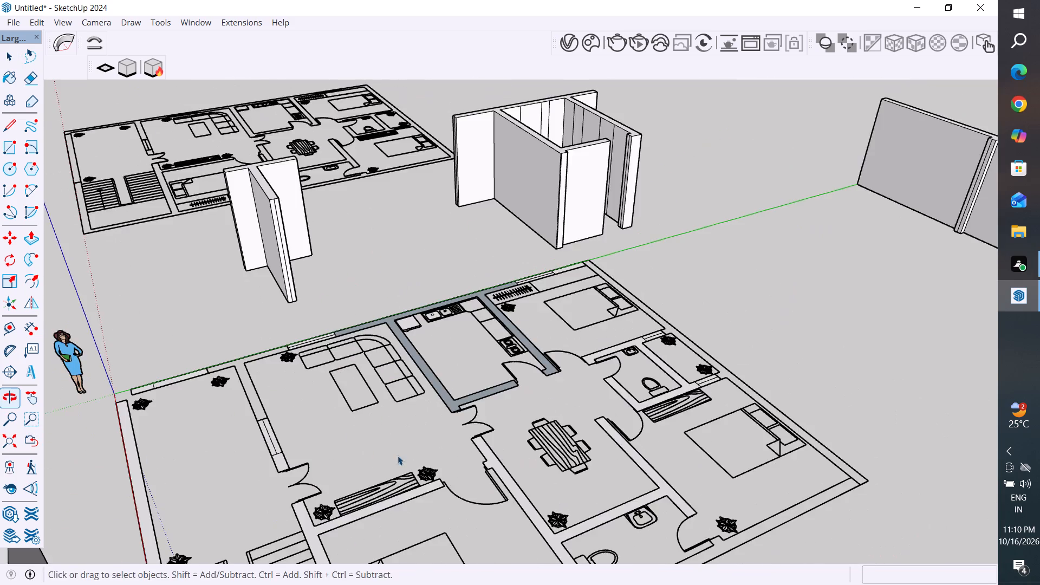
pyautogui.moveTo(763, 404); pyautogui.dragTo(263, 511, button='middle')
pyautogui.scroll(1, 757, 406)
pyautogui.scroll(1, 699, 295)
pyautogui.scroll(-5, 522, 464)
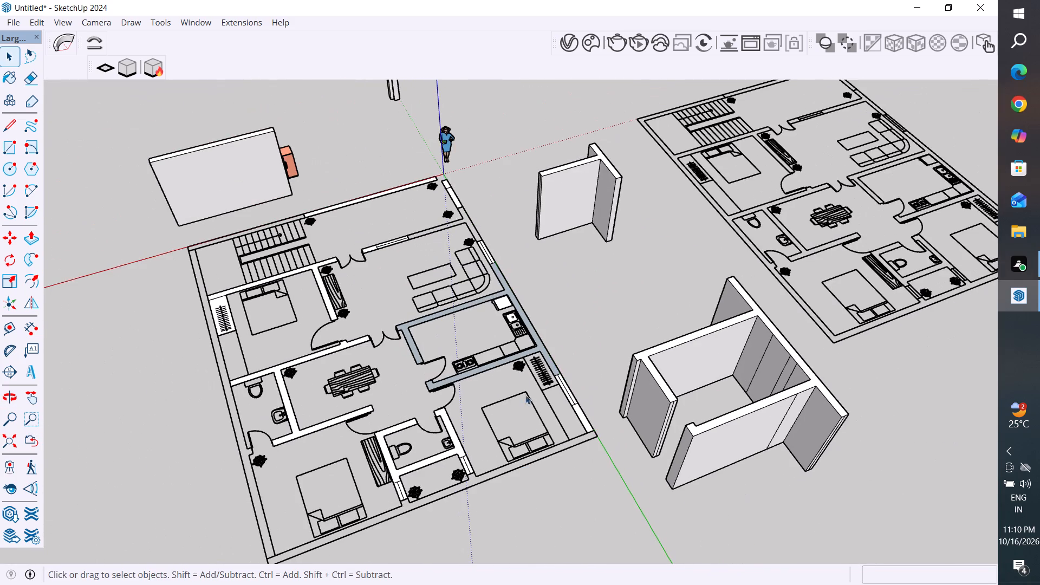
pyautogui.scroll(4, 552, 368)
pyautogui.click(551, 362)
pyautogui.press('Delete')
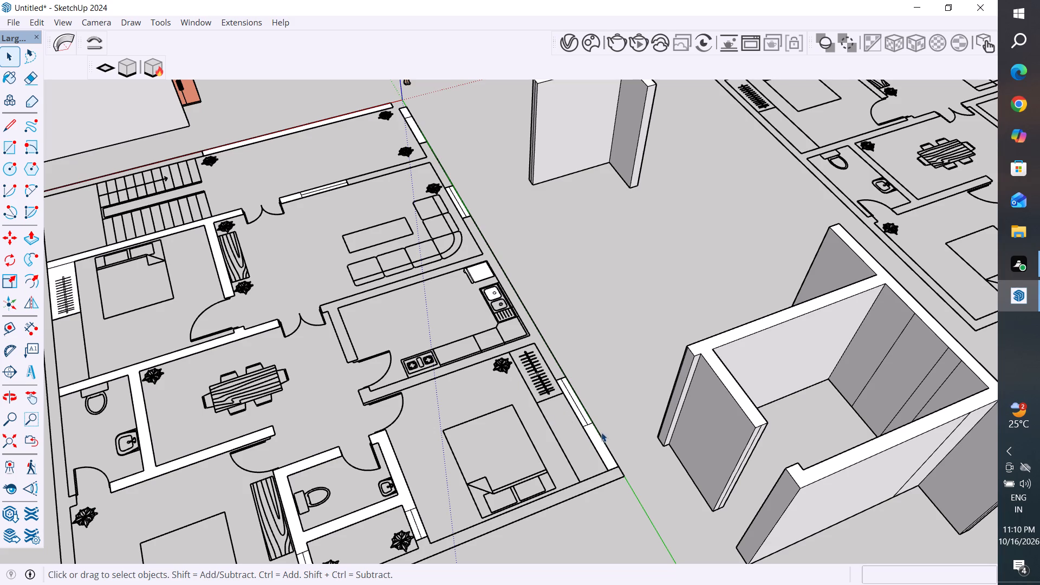
# Delete the outer wall's footprint face between the bedroom window and the house corner from the floor plan.
pyautogui.scroll(-3, 583, 360)
pyautogui.scroll(-6, 552, 412)
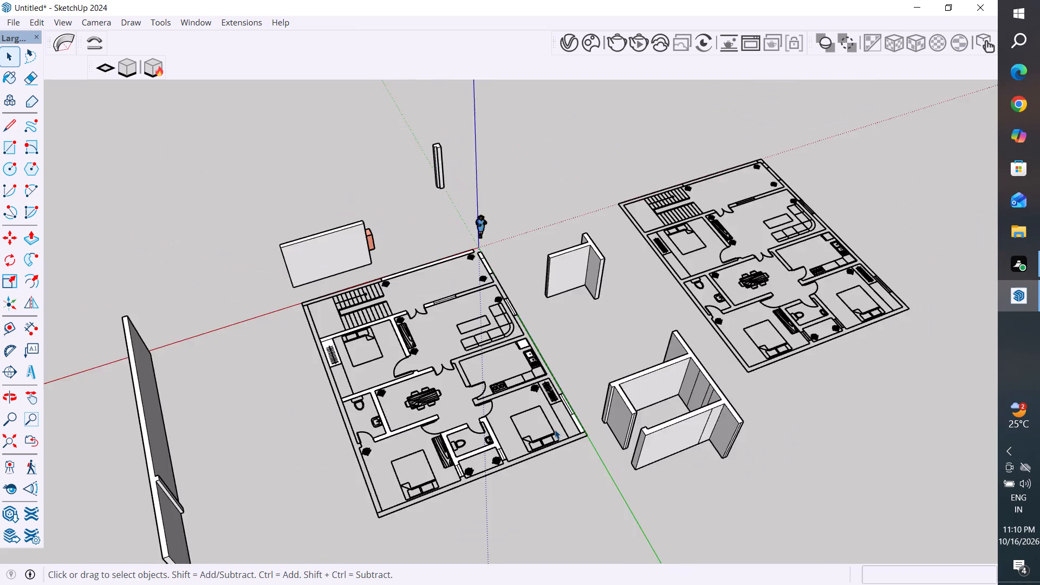
pyautogui.scroll(-8, 555, 430)
pyautogui.scroll(2, 558, 443)
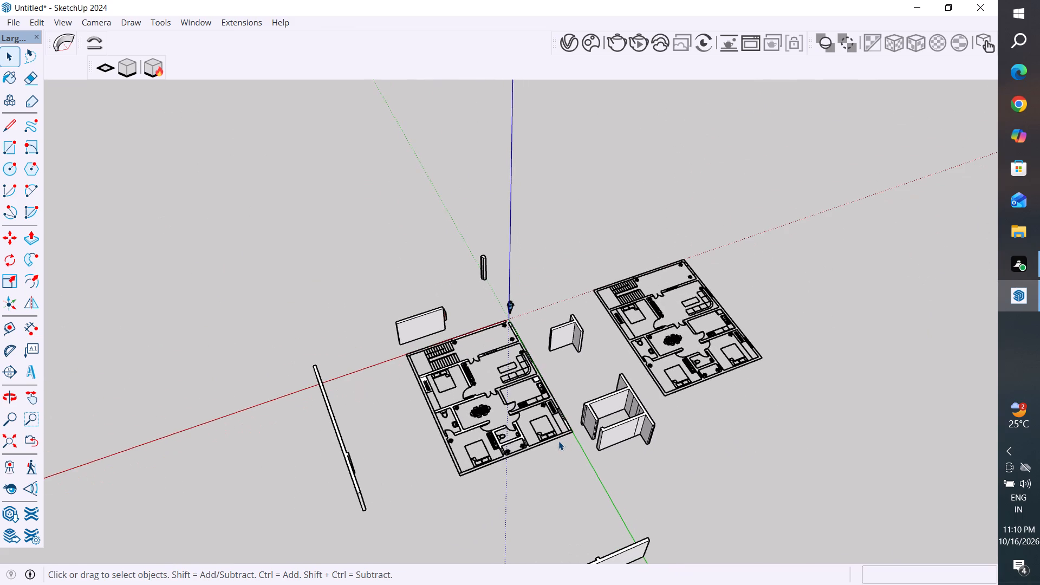
pyautogui.scroll(4, 568, 430)
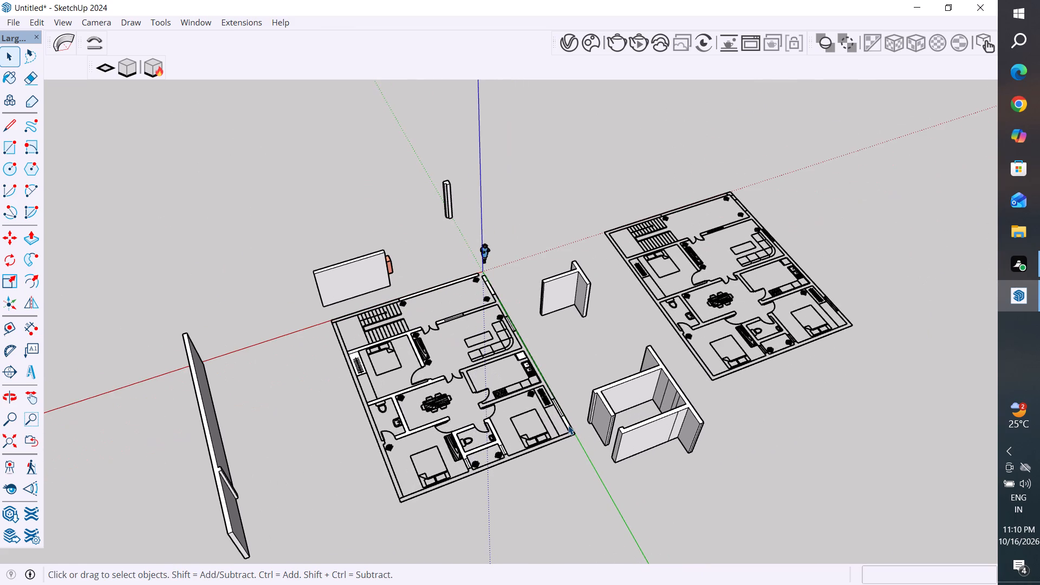
pyautogui.click(568, 425)
pyautogui.scroll(11, 568, 425)
pyautogui.click(568, 425)
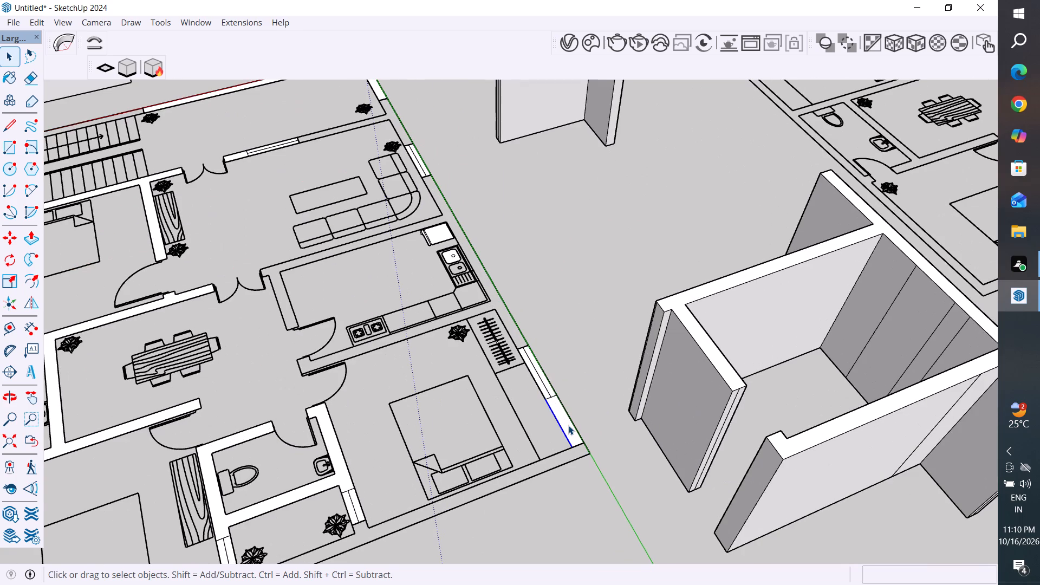
pyautogui.click(568, 425)
pyautogui.press('Delete')
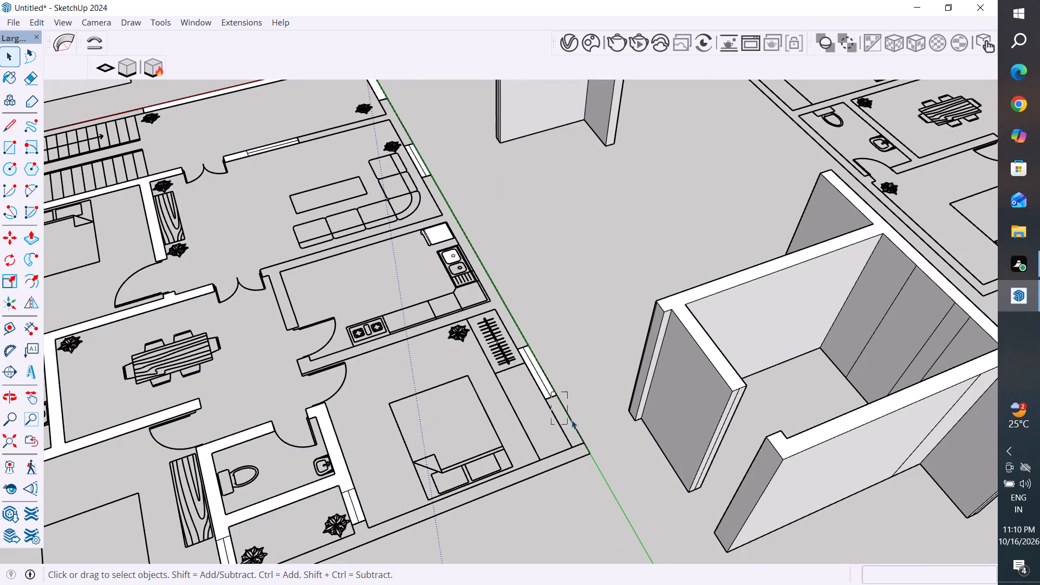
# Delete both footprint faces of the window in the bedroom's outer wall beside the wardrobe.
pyautogui.click(591, 424)
pyautogui.scroll(4, 551, 394)
pyautogui.click(551, 388)
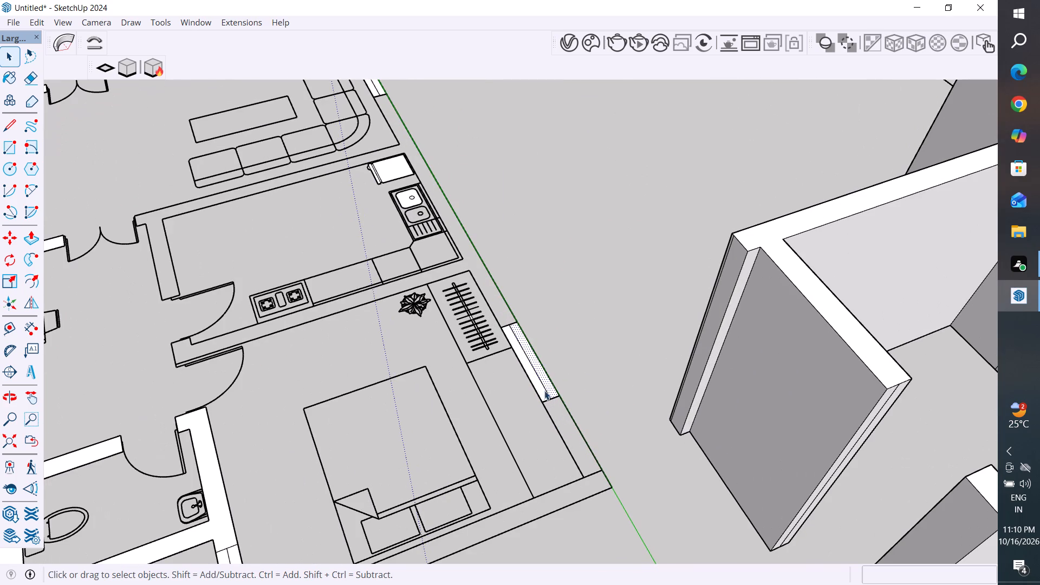
pyautogui.press('Delete')
pyautogui.click(541, 390)
pyautogui.press('Delete')
# Delete the face filling the wardrobe in the bedroom next to the staircase.
pyautogui.scroll(-4, 616, 404)
pyautogui.scroll(-5, 450, 373)
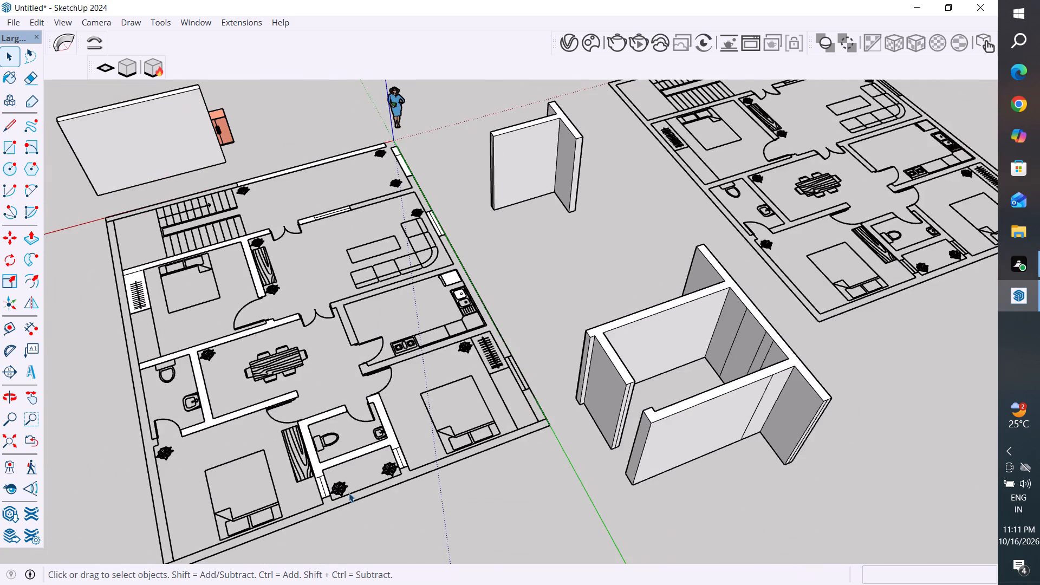
pyautogui.scroll(-1, 372, 454)
pyautogui.scroll(2, 332, 471)
pyautogui.scroll(-4, 516, 424)
pyautogui.moveTo(295, 456); pyautogui.dragTo(552, 454, button='middle')
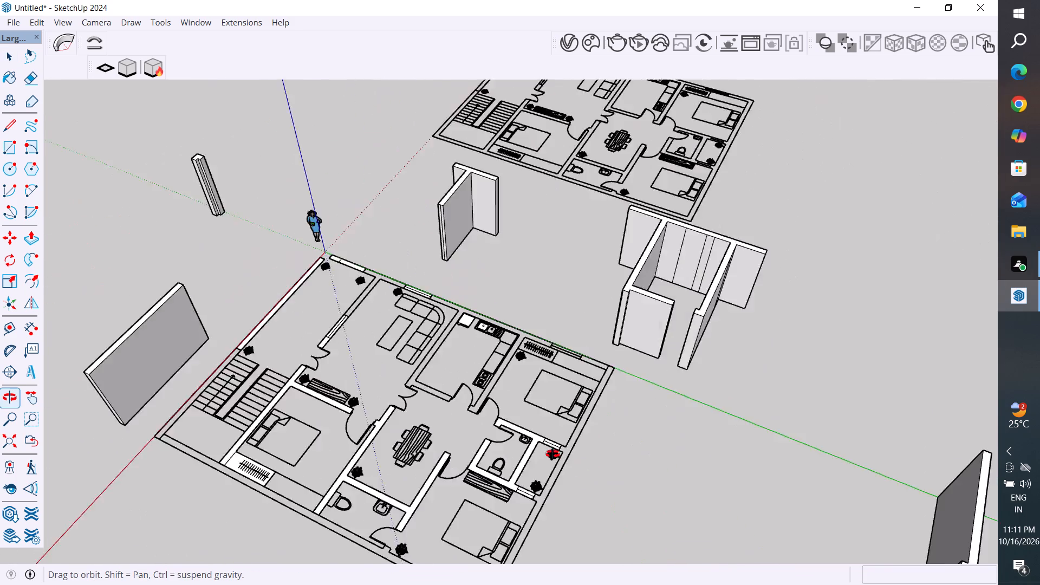
pyautogui.moveTo(552, 454); pyautogui.dragTo(357, 474, button='middle')
pyautogui.scroll(-5, 456, 411)
pyautogui.moveTo(480, 445); pyautogui.dragTo(405, 473, button='middle')
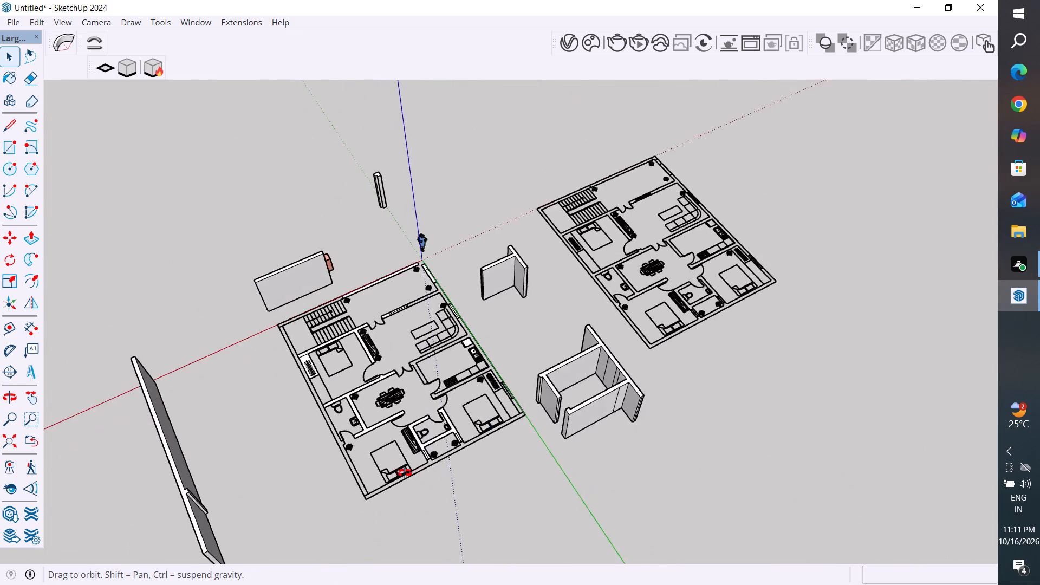
pyautogui.moveTo(405, 473); pyautogui.dragTo(344, 438, button='middle')
pyautogui.scroll(-4, 457, 406)
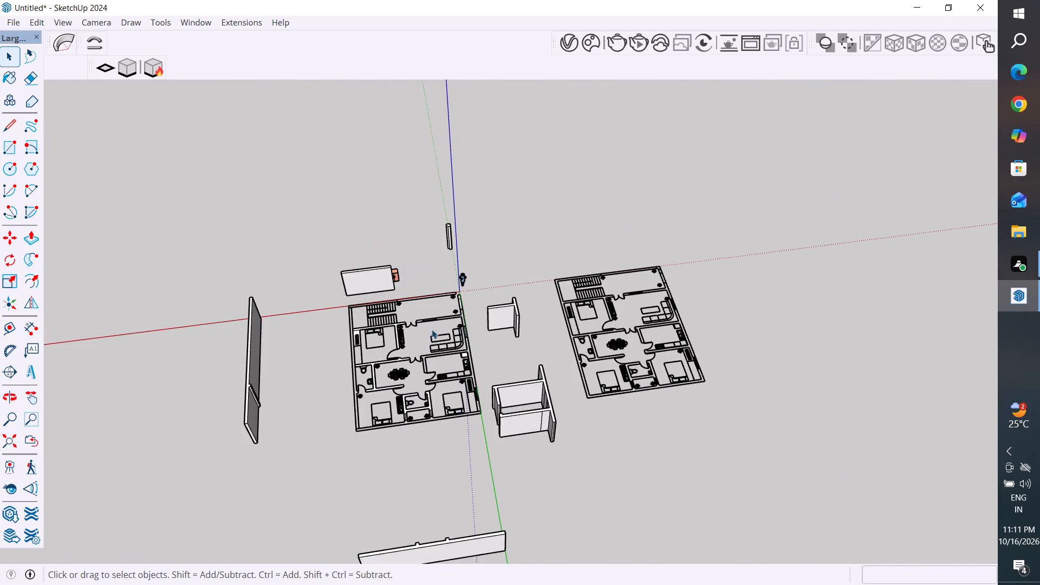
pyautogui.scroll(14, 408, 284)
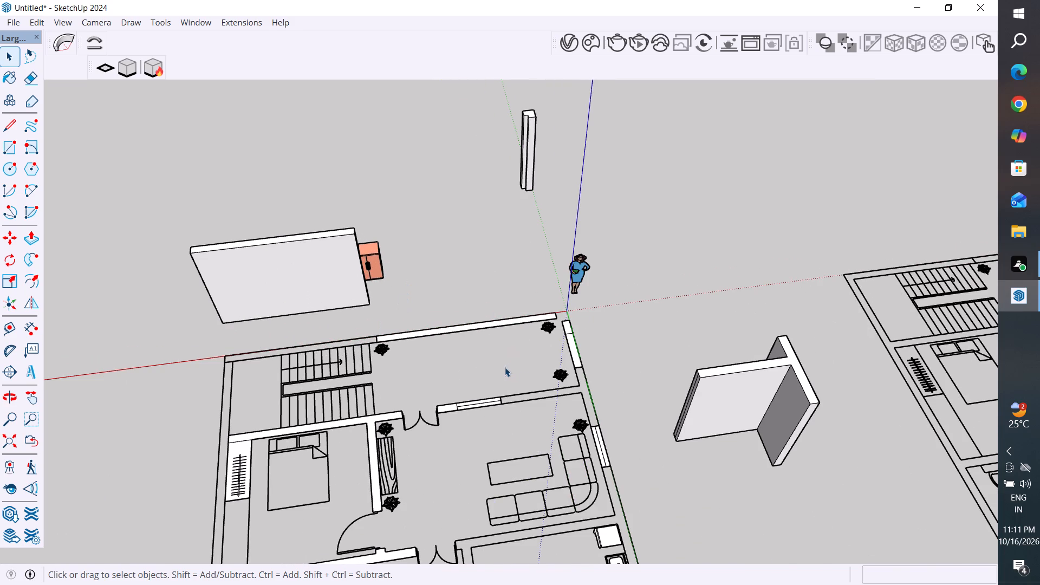
pyautogui.scroll(-4, 505, 367)
pyautogui.scroll(3, 357, 422)
pyautogui.click(298, 426)
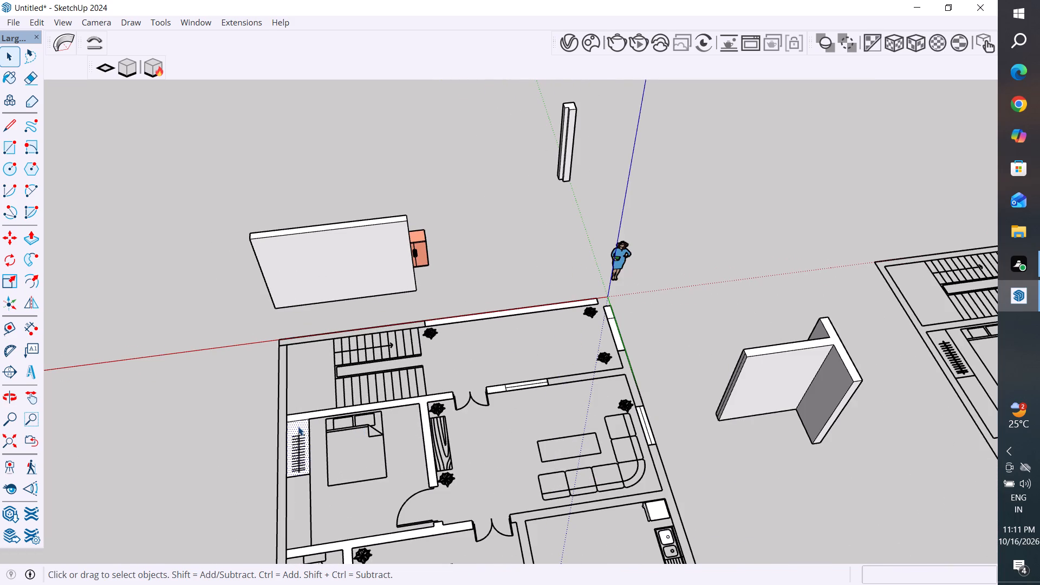
pyautogui.press('Delete')
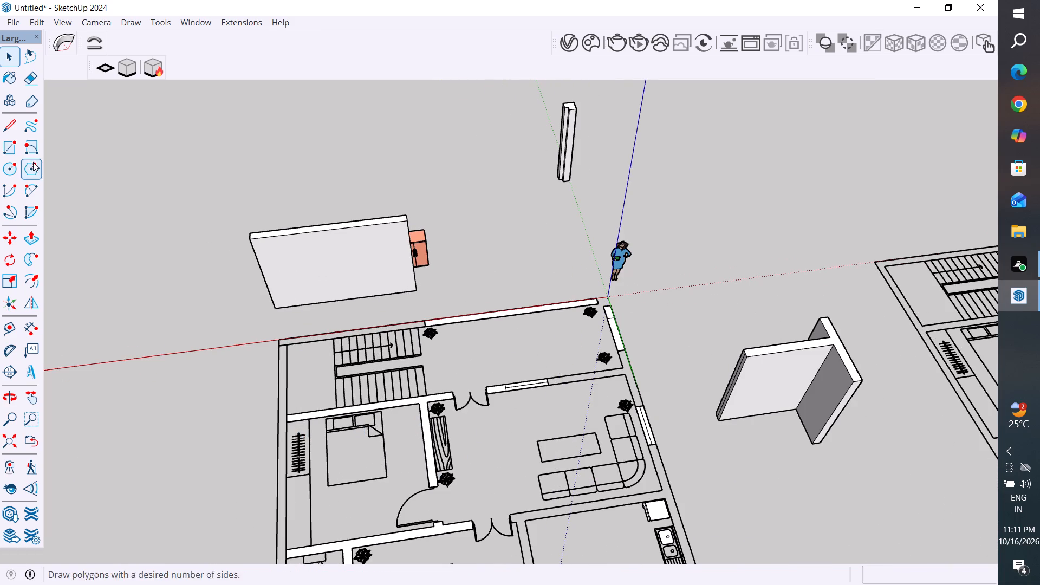
# Raise the L-shaped wall between the staircase and the bedroom to 10' with Push/Pull.
pyautogui.click(34, 237)
pyautogui.scroll(2, 355, 404)
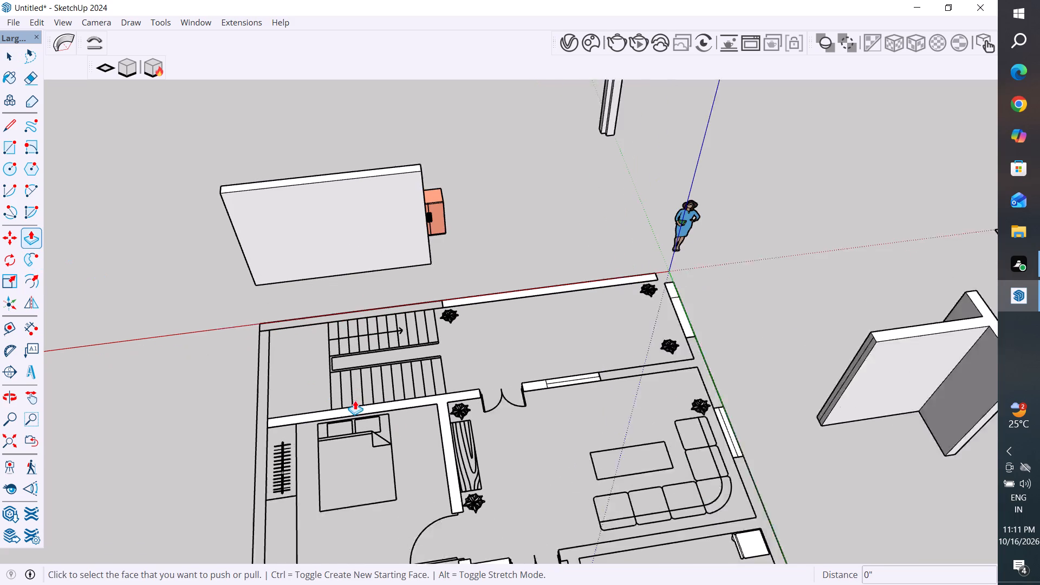
pyautogui.scroll(2, 355, 400)
pyautogui.click(394, 402)
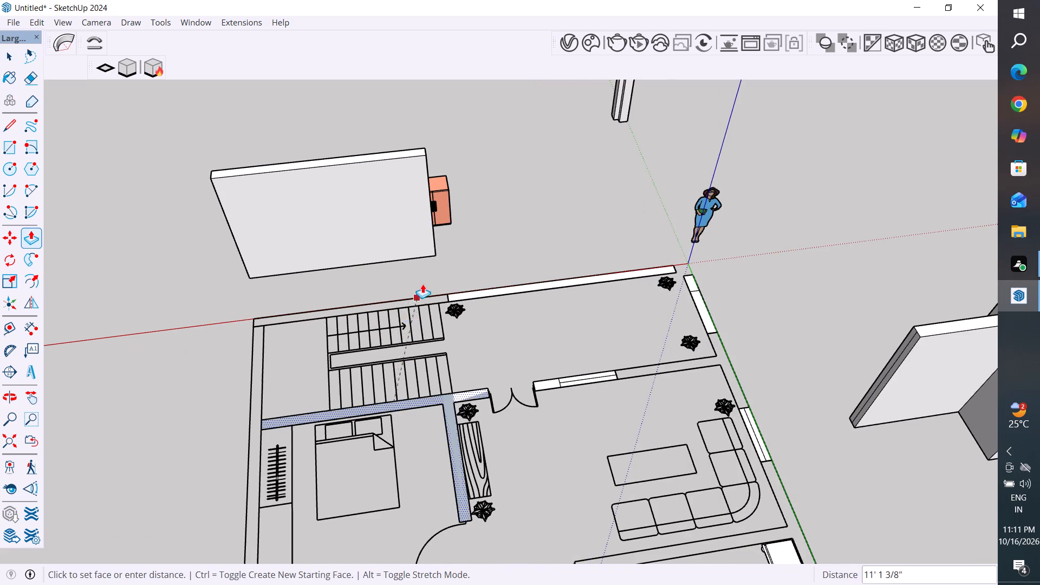
pyautogui.write('10')
pyautogui.press("'")
pyautogui.press('Return')
pyautogui.moveTo(435, 382); pyautogui.dragTo(496, 365, button='middle')
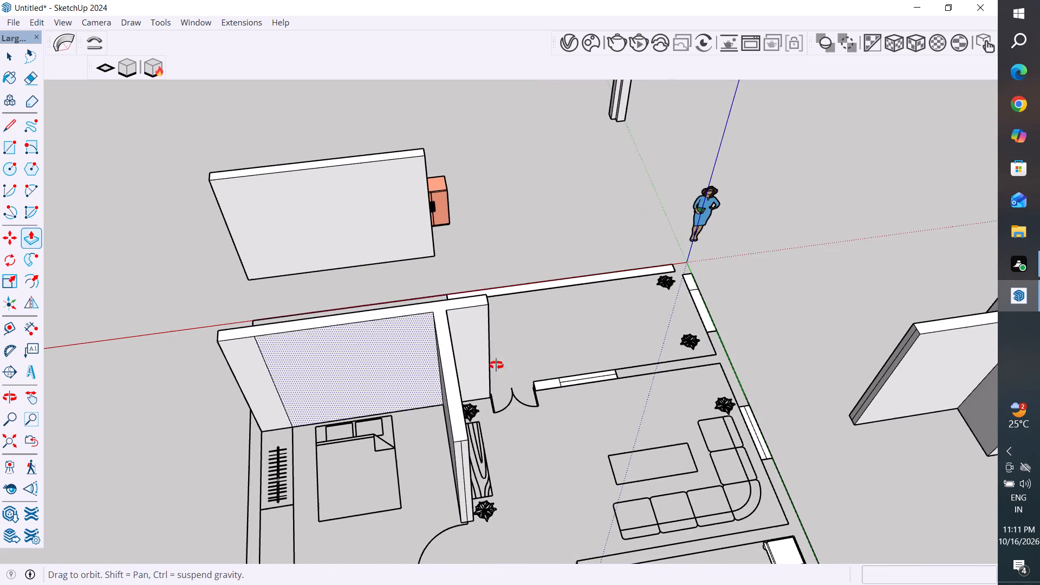
pyautogui.moveTo(496, 365); pyautogui.dragTo(522, 347, button='middle')
# Delete the two vertical dividing edges nearest the wardrobe end on the raised wall's staircase side.
pyautogui.click(12, 57)
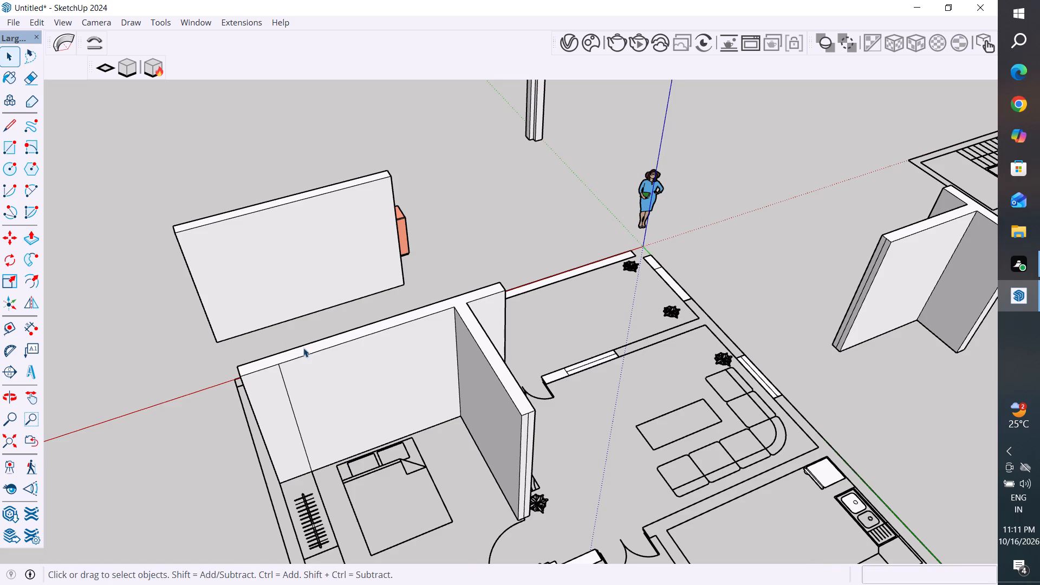
pyautogui.scroll(3, 321, 346)
pyautogui.moveTo(347, 378); pyautogui.dragTo(844, 352, button='middle')
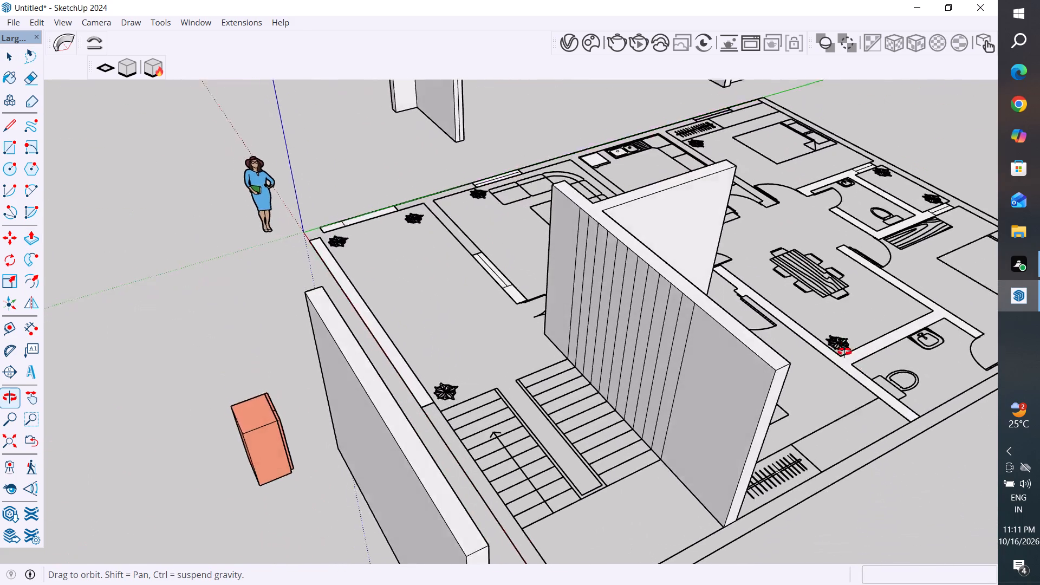
pyautogui.moveTo(844, 352); pyautogui.dragTo(859, 360, button='middle')
pyautogui.scroll(3, 724, 346)
pyautogui.click(685, 318)
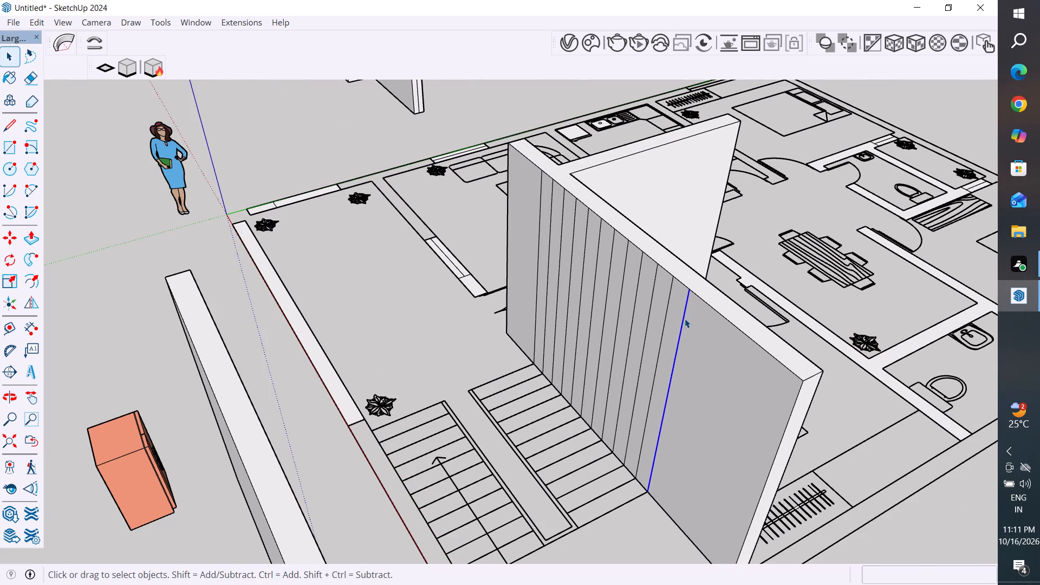
pyautogui.press('Delete')
pyautogui.moveTo(685, 318); pyautogui.dragTo(680, 313)
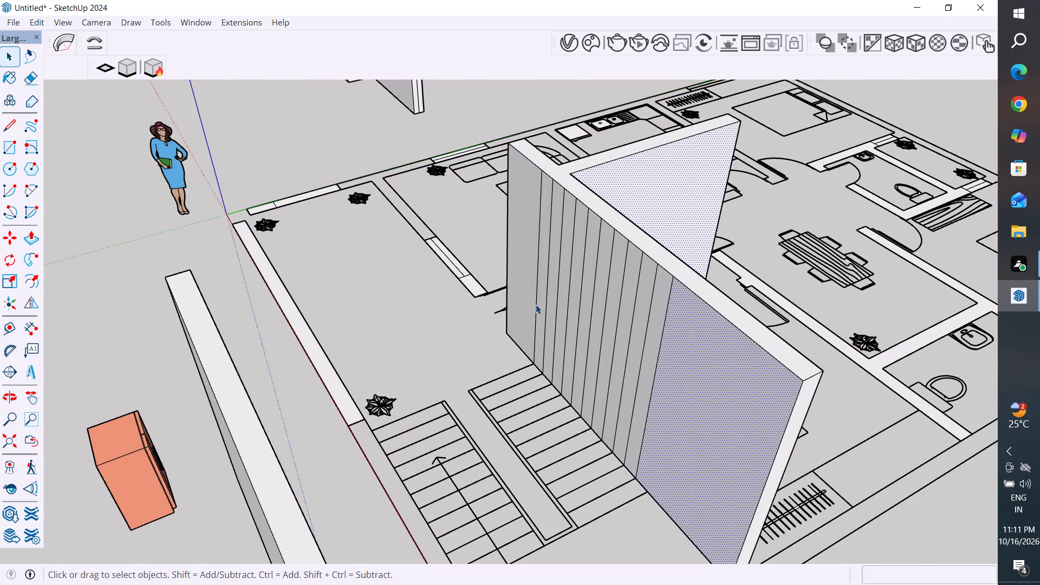
pyautogui.click(459, 343)
pyautogui.scroll(3, 657, 300)
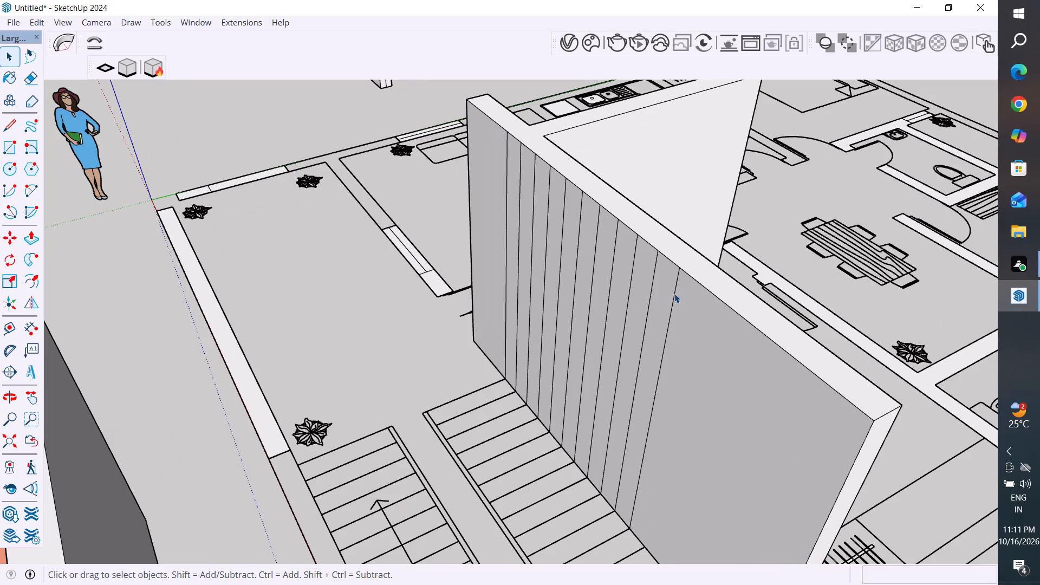
pyautogui.click(674, 294)
pyautogui.press('Delete')
pyautogui.click(656, 277)
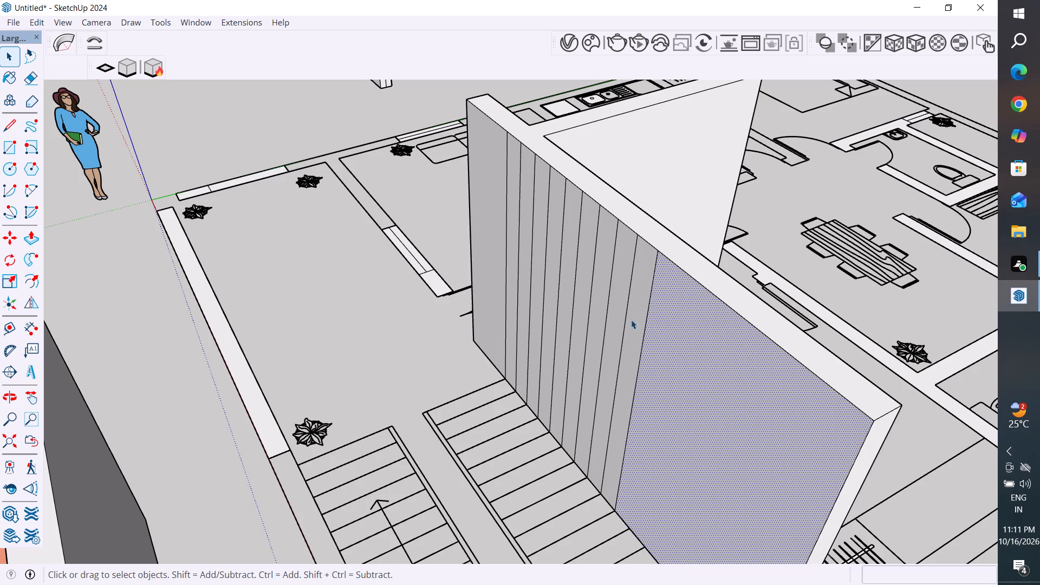
pyautogui.press('Escape')
pyautogui.press('Escape')
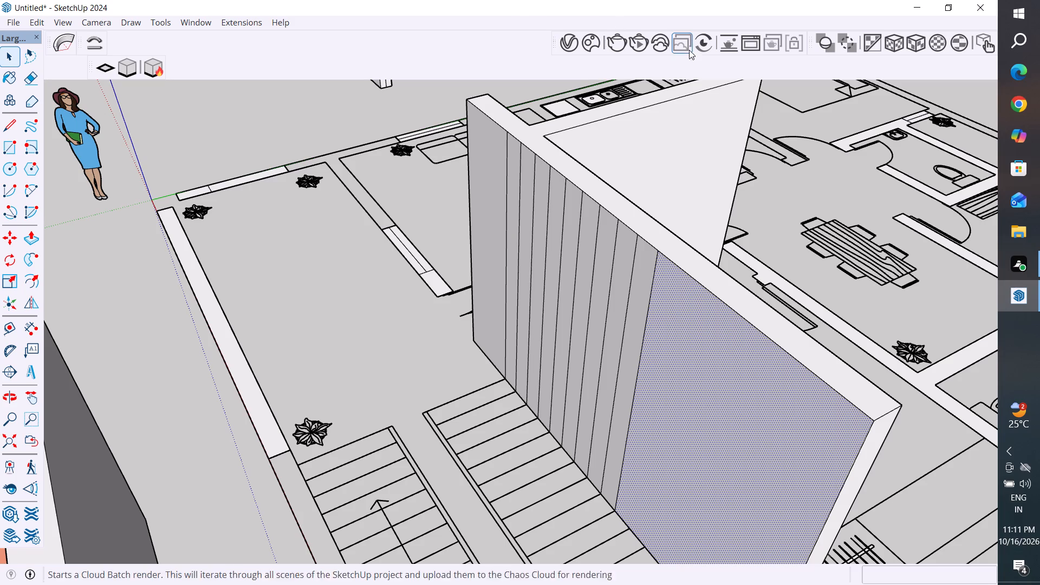
pyautogui.press('Escape')
pyautogui.press('Escape')
pyautogui.click(292, 312)
# Delete another two vertical dividing edges on the staircase side of the raised wall, continuing from the wardrobe end.
pyautogui.scroll(3, 763, 359)
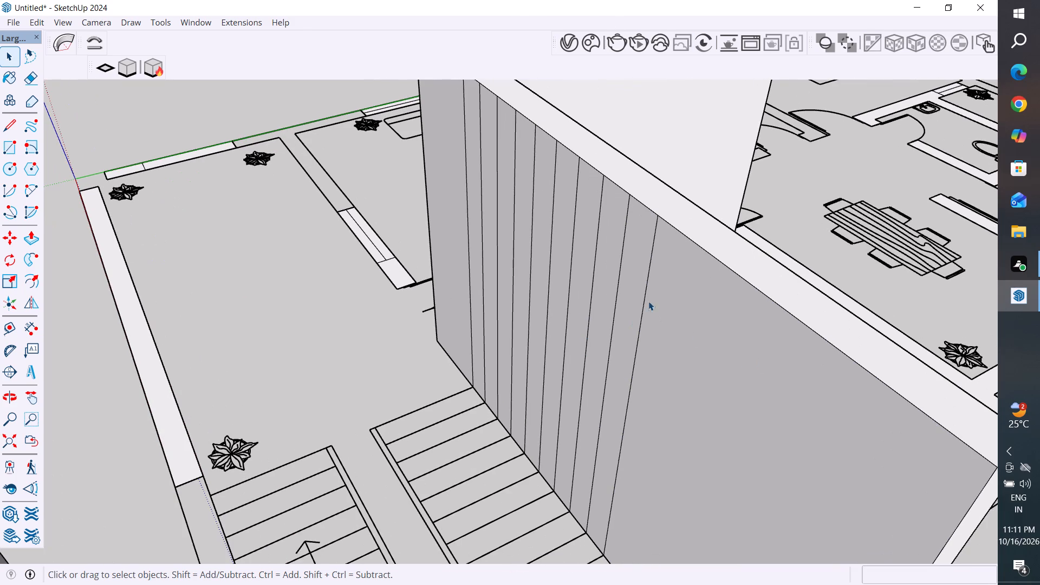
pyautogui.click(645, 298)
pyautogui.press('Delete')
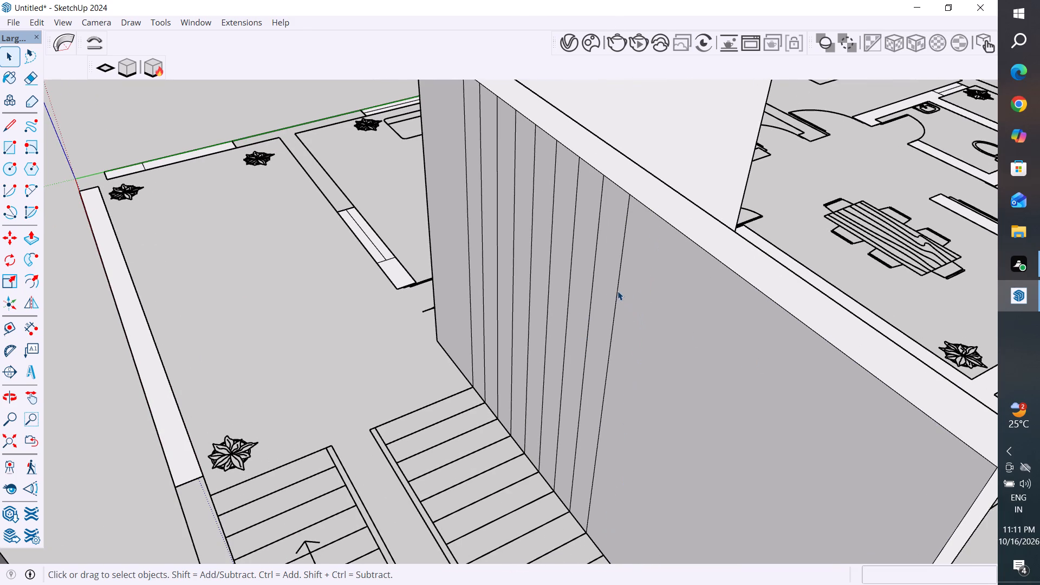
pyautogui.click(618, 290)
pyautogui.press('Delete')
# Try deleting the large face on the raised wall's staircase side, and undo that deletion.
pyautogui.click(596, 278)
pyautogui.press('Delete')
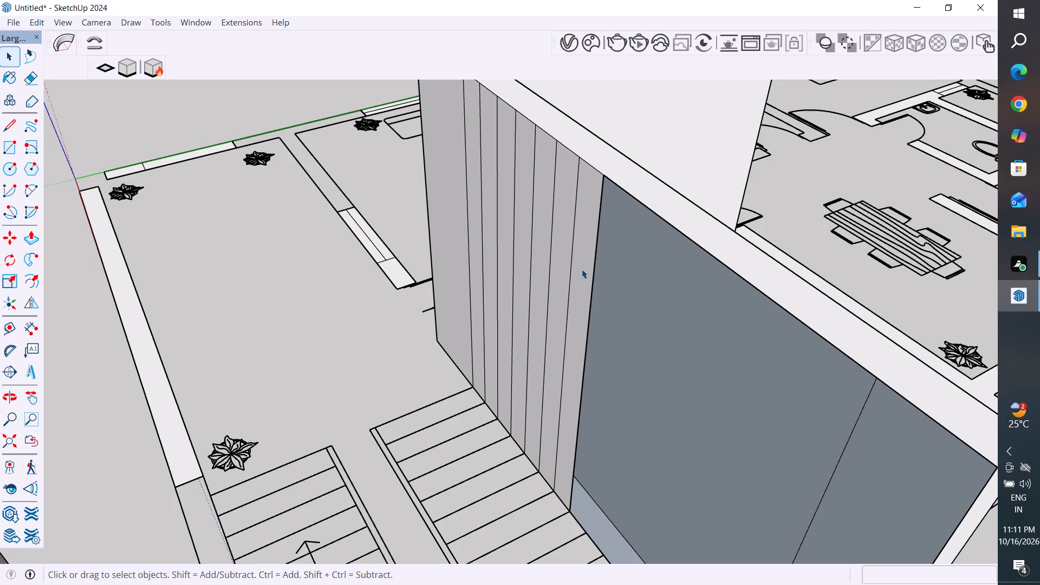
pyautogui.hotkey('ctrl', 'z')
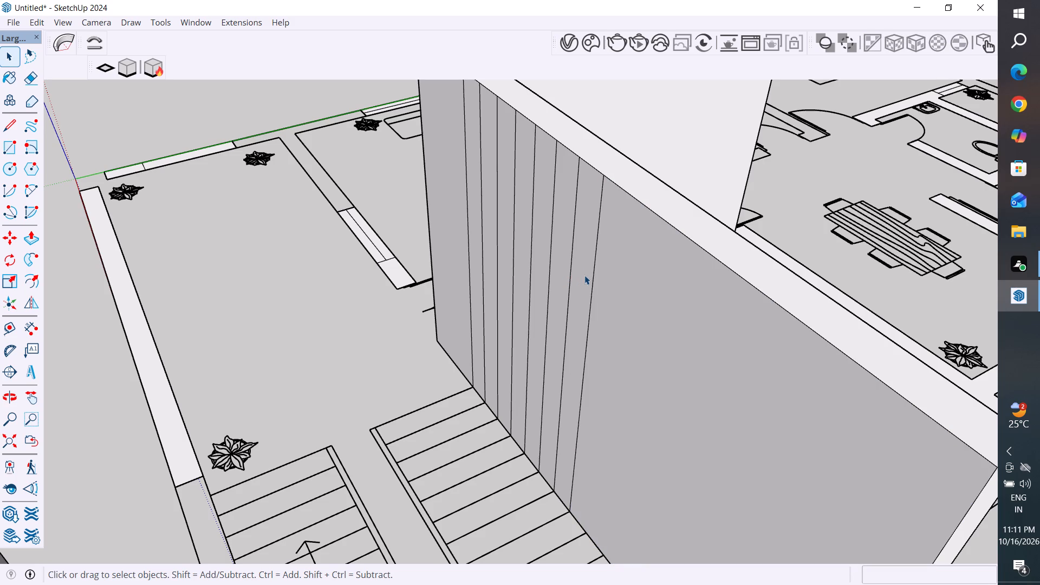
# Delete four more vertical dividing edges on the raised wall's staircase side, working towards its double-door end.
pyautogui.scroll(3, 587, 275)
pyautogui.click(598, 265)
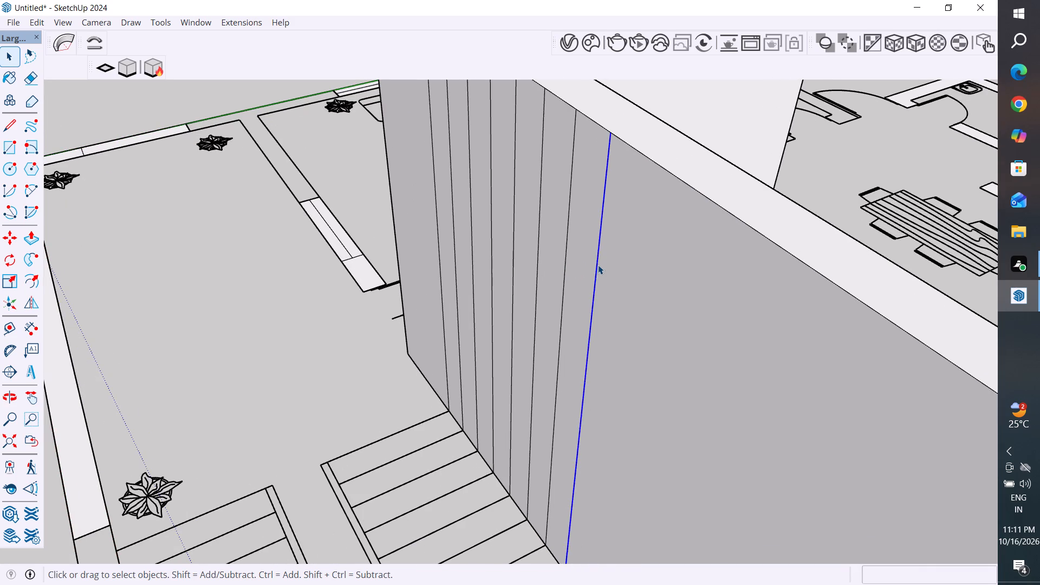
pyautogui.press('Delete')
pyautogui.click(568, 242)
pyautogui.press('Delete')
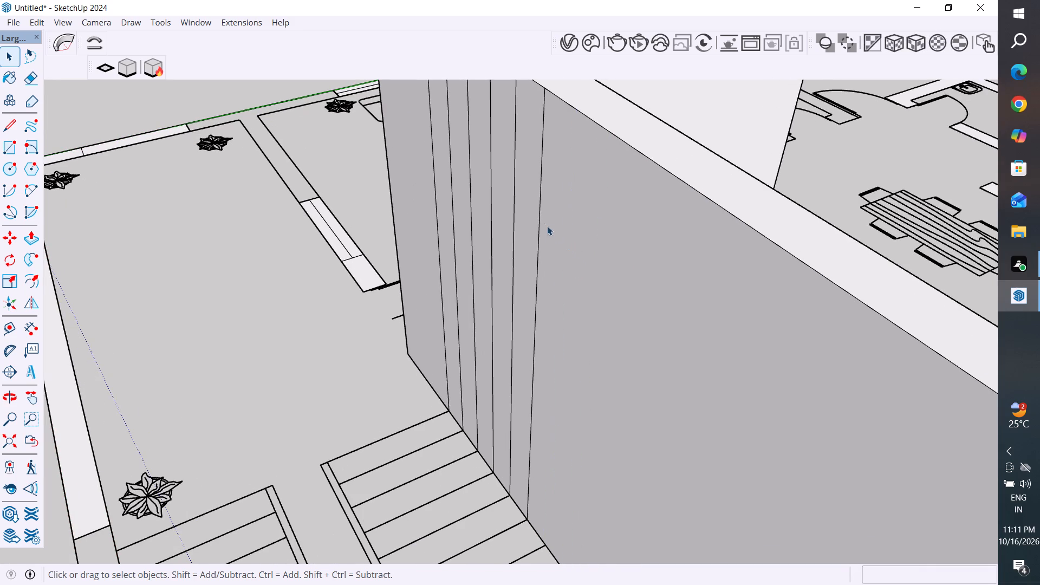
pyautogui.click(541, 219)
pyautogui.press('Delete')
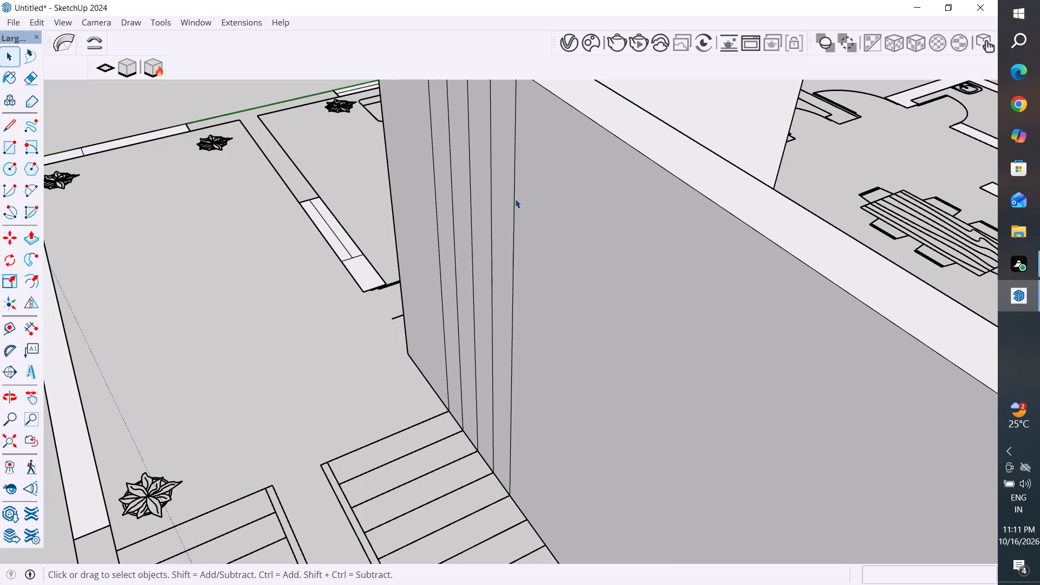
pyautogui.click(515, 199)
pyautogui.press('Delete')
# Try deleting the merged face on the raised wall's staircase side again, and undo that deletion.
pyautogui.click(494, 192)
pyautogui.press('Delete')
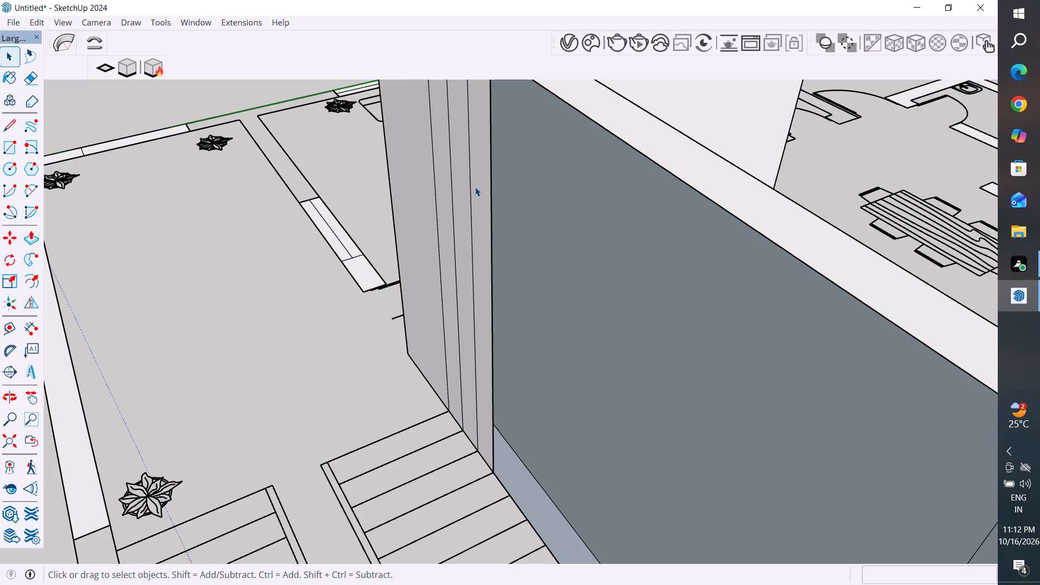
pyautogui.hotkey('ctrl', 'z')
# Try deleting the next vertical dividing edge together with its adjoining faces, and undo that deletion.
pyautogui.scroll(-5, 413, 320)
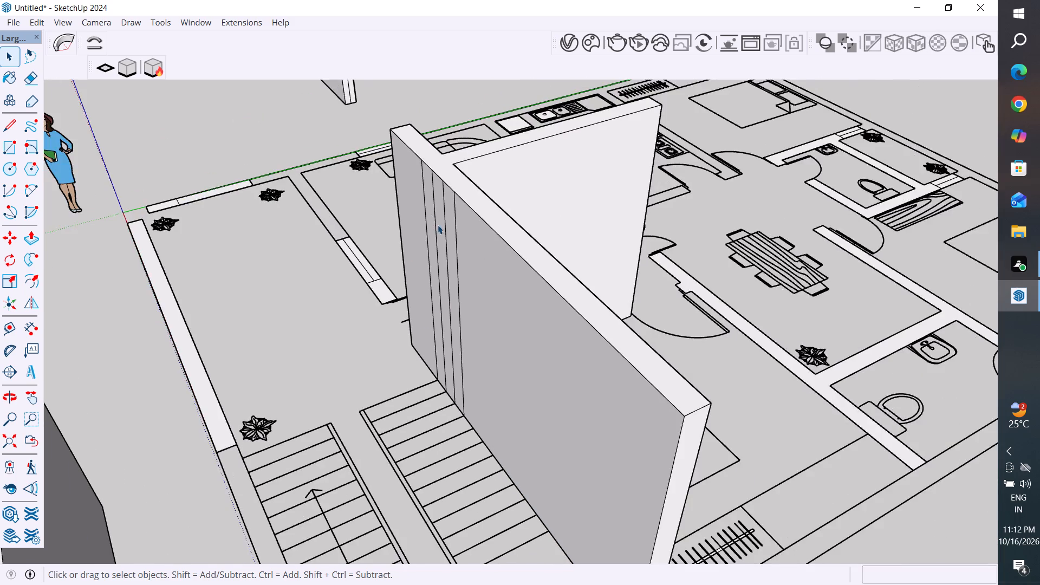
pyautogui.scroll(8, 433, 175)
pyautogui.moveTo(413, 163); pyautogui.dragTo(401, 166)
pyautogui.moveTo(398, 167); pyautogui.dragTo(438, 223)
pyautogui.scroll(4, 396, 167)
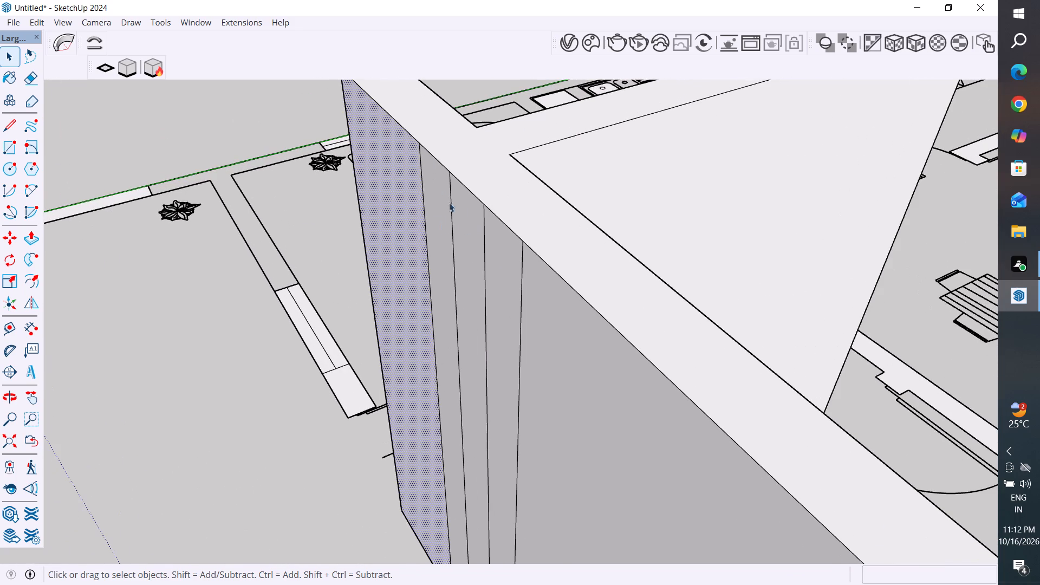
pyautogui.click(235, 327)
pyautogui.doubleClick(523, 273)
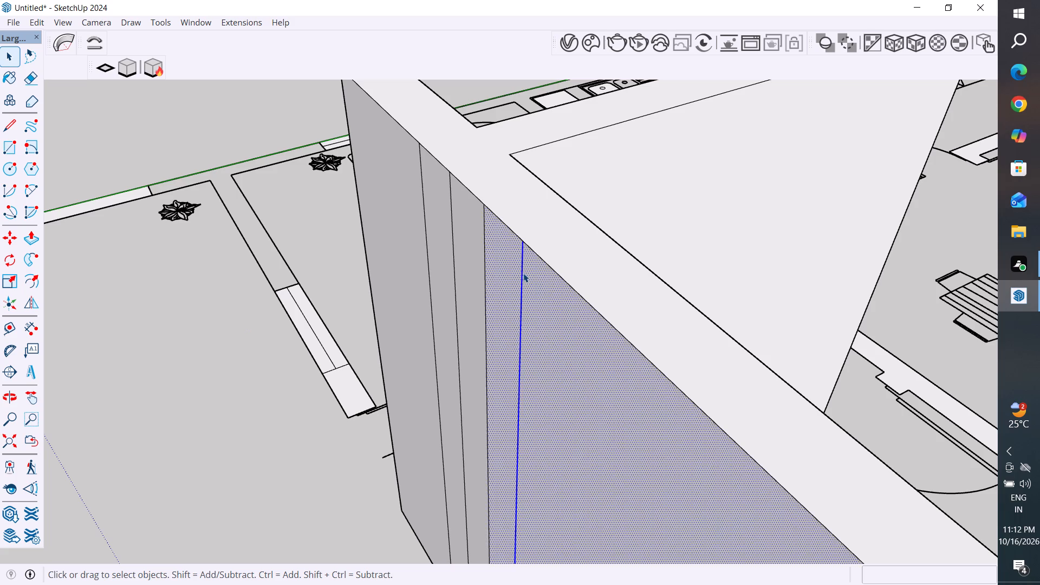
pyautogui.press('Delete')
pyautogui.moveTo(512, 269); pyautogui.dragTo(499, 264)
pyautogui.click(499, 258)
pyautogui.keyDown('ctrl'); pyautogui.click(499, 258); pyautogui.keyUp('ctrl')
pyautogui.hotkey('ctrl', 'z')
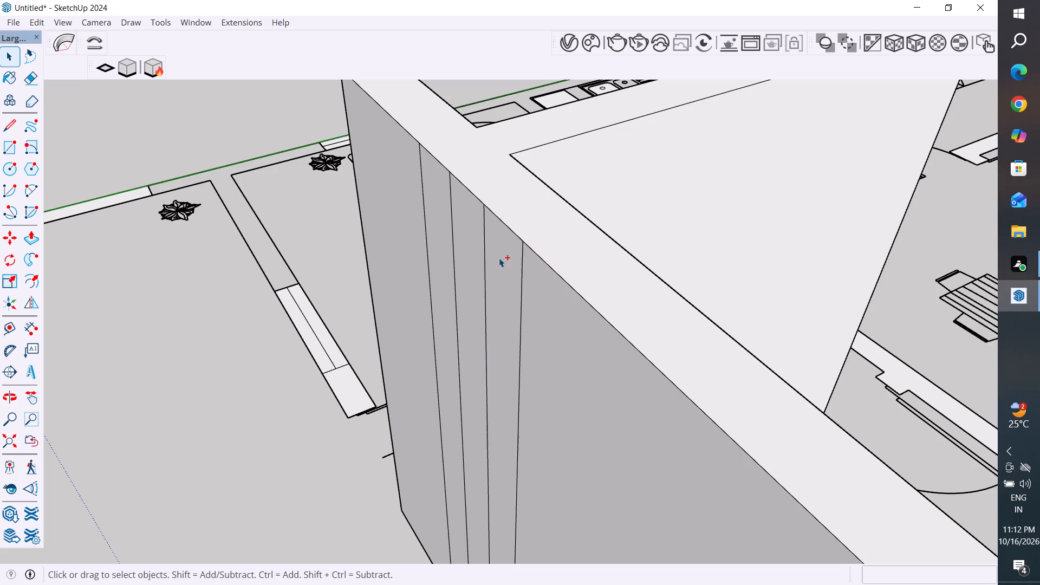
# Delete two more vertical dividing edges on the raised wall's staircase side, near its double-door end.
pyautogui.click(219, 400)
pyautogui.scroll(3, 422, 185)
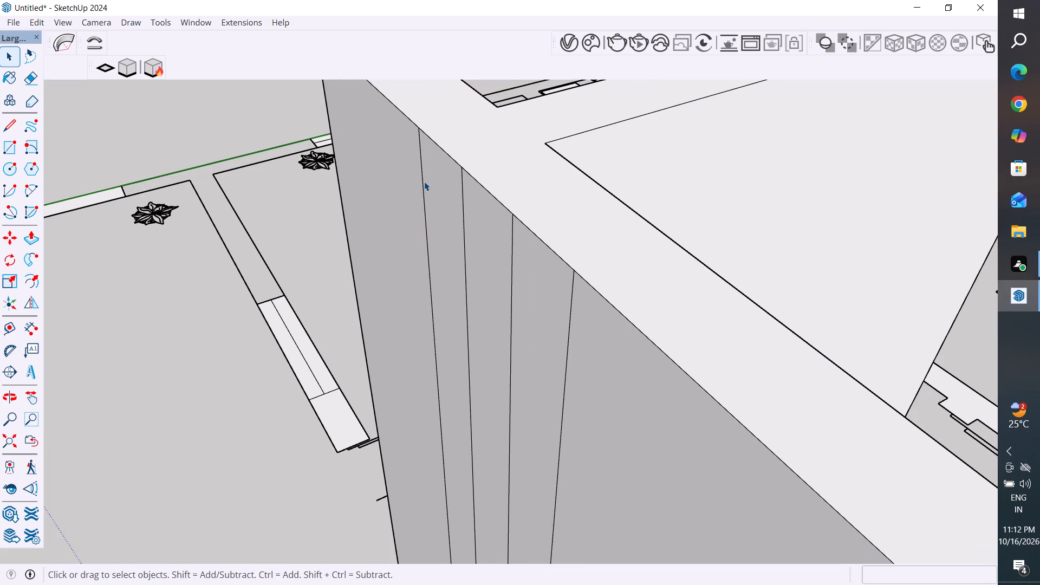
pyautogui.click(424, 181)
pyautogui.press('Delete')
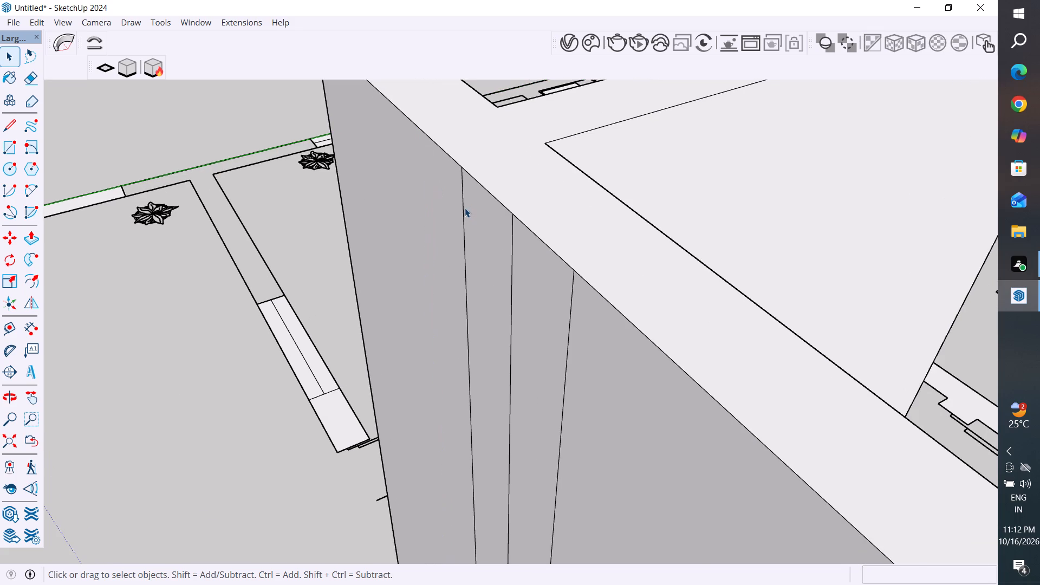
pyautogui.click(464, 206)
pyautogui.press('Delete')
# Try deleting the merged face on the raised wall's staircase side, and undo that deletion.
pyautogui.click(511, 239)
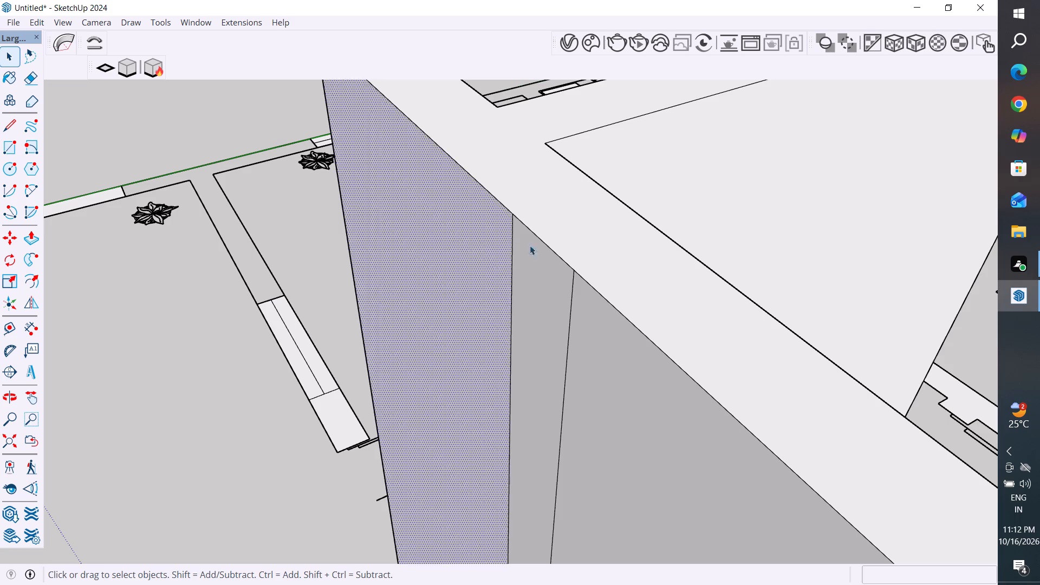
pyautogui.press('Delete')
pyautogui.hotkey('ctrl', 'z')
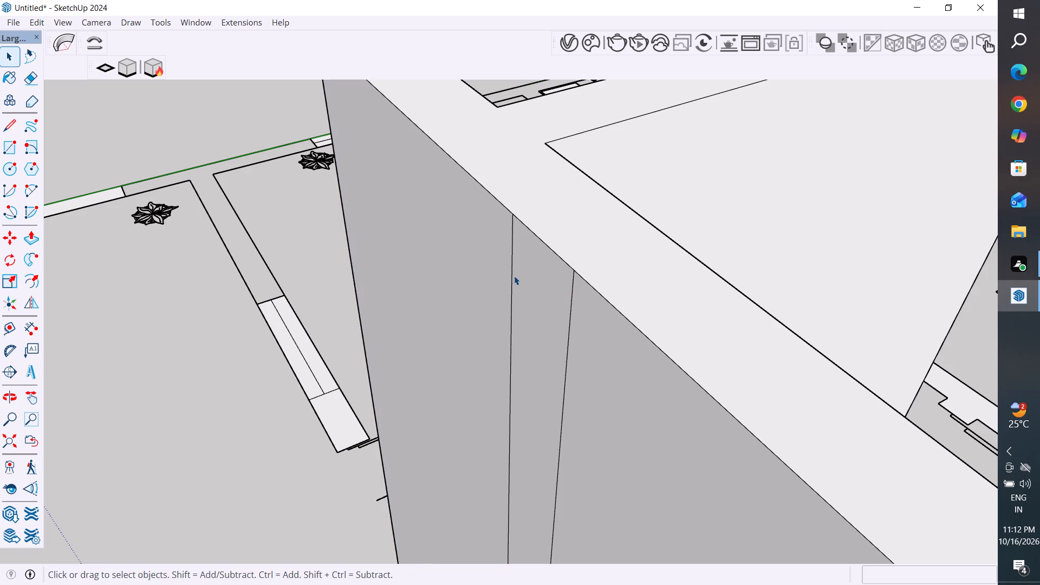
# Delete the last two vertical dividing edges on the raised wall's staircase side.
pyautogui.click(514, 276)
pyautogui.press('Delete')
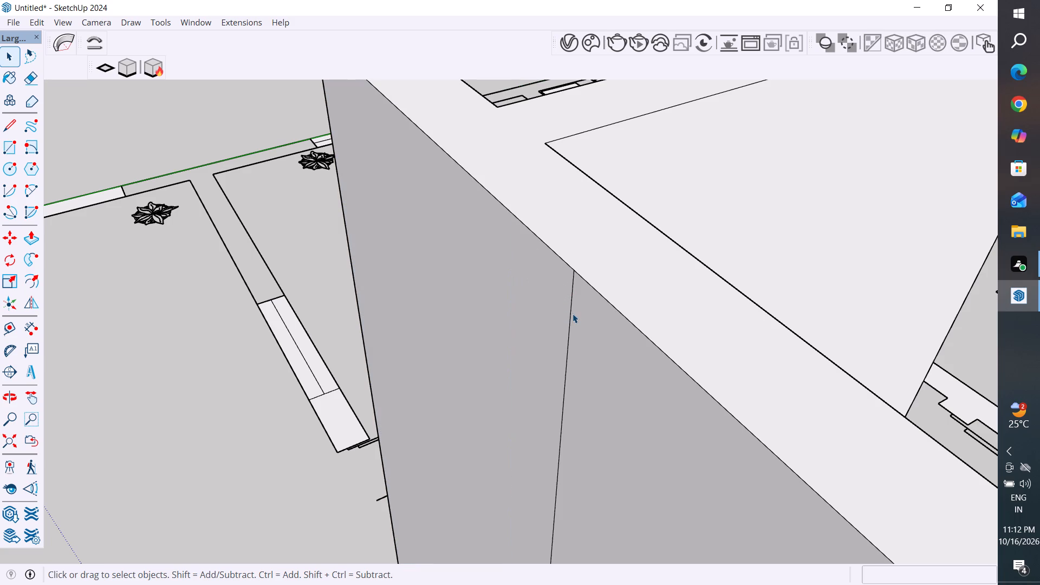
pyautogui.click(573, 314)
pyautogui.press('Delete')
# Delete the vertical dividing edge on the raised wall's bedroom side, near the wardrobe.
pyautogui.scroll(-20, 483, 371)
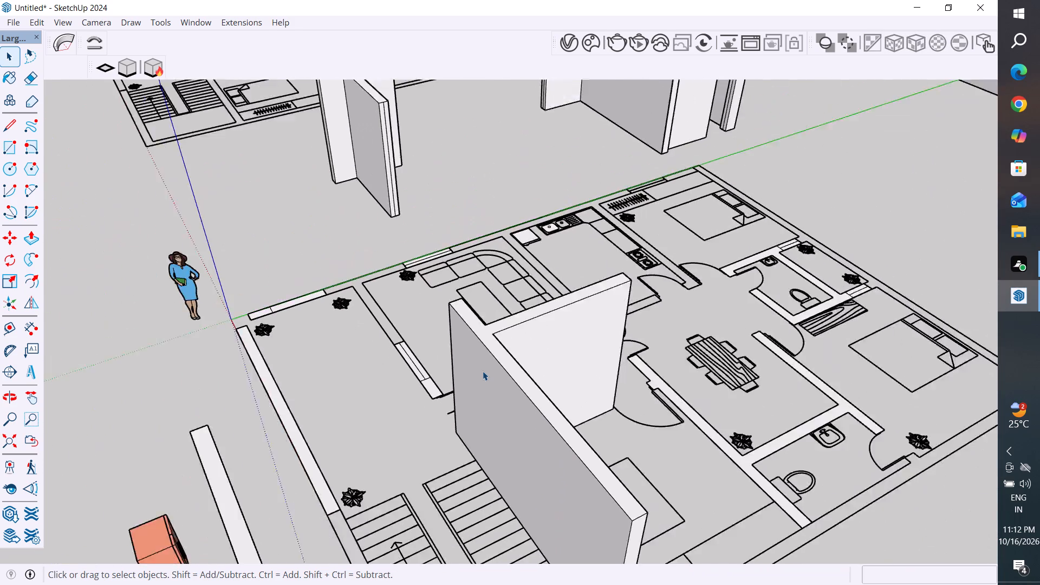
pyautogui.scroll(-4, 483, 371)
pyautogui.moveTo(559, 467); pyautogui.dragTo(370, 365, button='middle')
pyautogui.scroll(2, 415, 320)
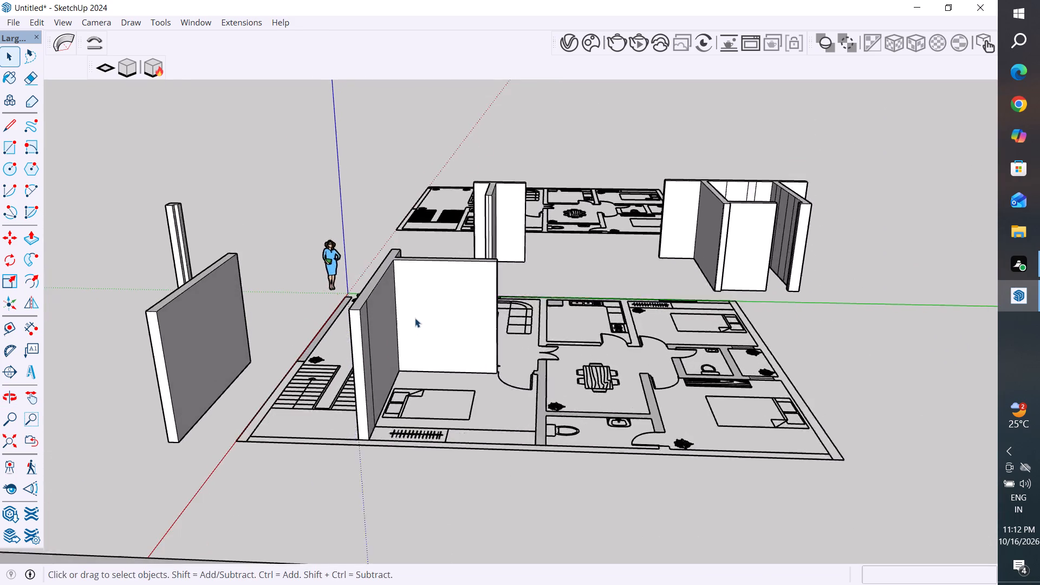
pyautogui.scroll(1, 415, 318)
pyautogui.moveTo(466, 322); pyautogui.dragTo(255, 398, button='middle')
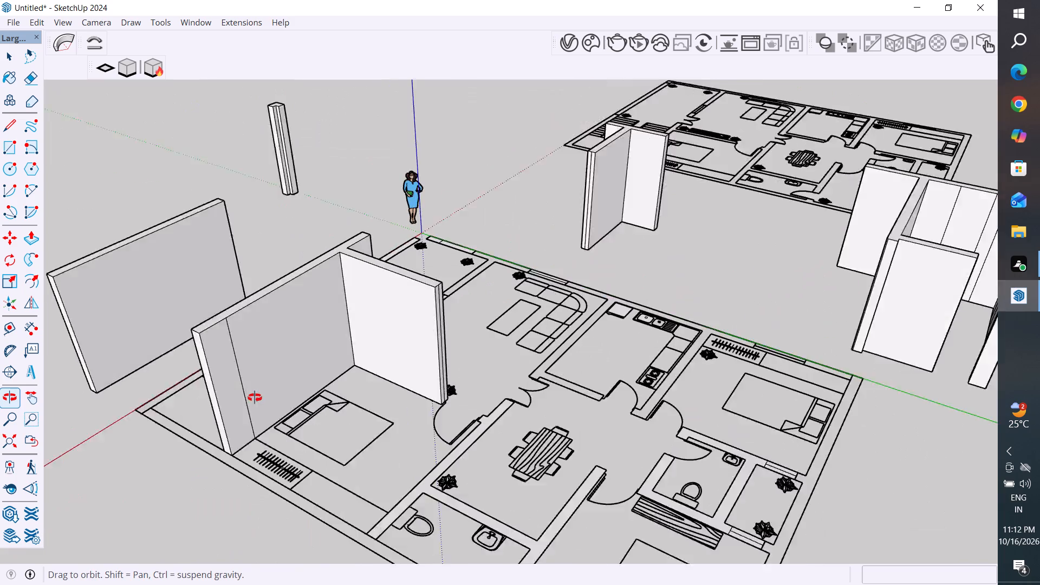
pyautogui.moveTo(255, 398); pyautogui.dragTo(255, 397, button='middle')
pyautogui.scroll(3, 232, 366)
pyautogui.click(229, 360)
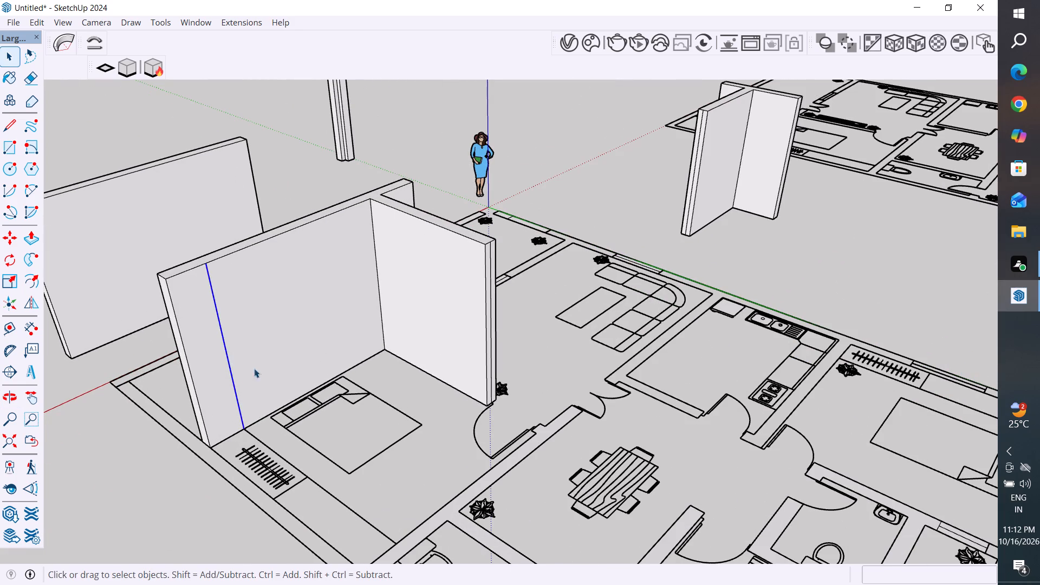
pyautogui.press('Delete')
# Delete the vertical dividing edge on the free end of the cross wall beside the bedroom door.
pyautogui.moveTo(421, 395); pyautogui.dragTo(308, 362, button='middle')
pyautogui.scroll(4, 435, 273)
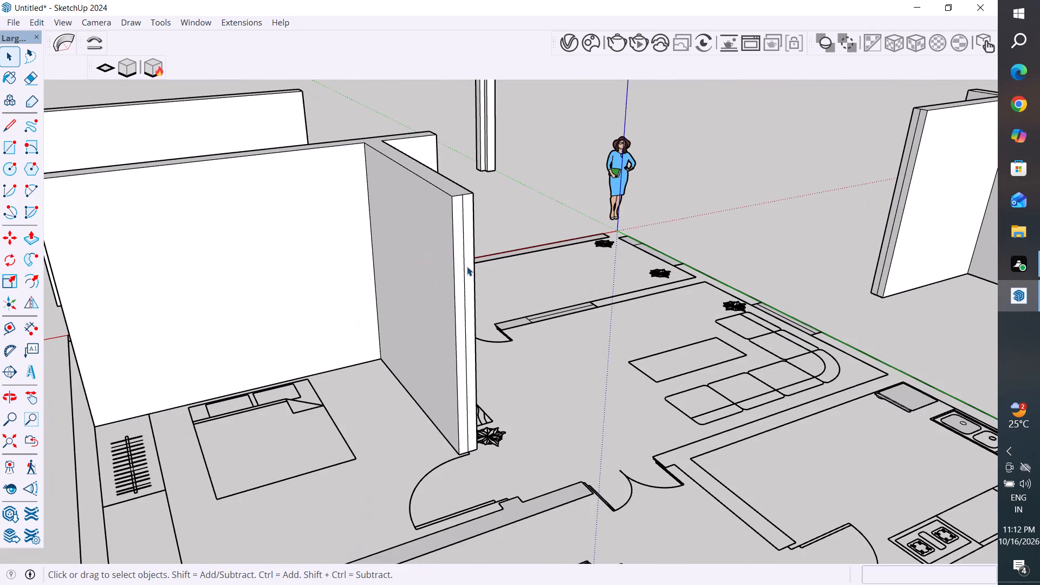
pyautogui.click(464, 268)
pyautogui.press('Delete')
# Delete the vertical dividing edge on the raised wall's end face beside the double door.
pyautogui.moveTo(552, 326); pyautogui.dragTo(744, 445, button='middle')
pyautogui.moveTo(396, 302); pyautogui.dragTo(796, 214, button='middle')
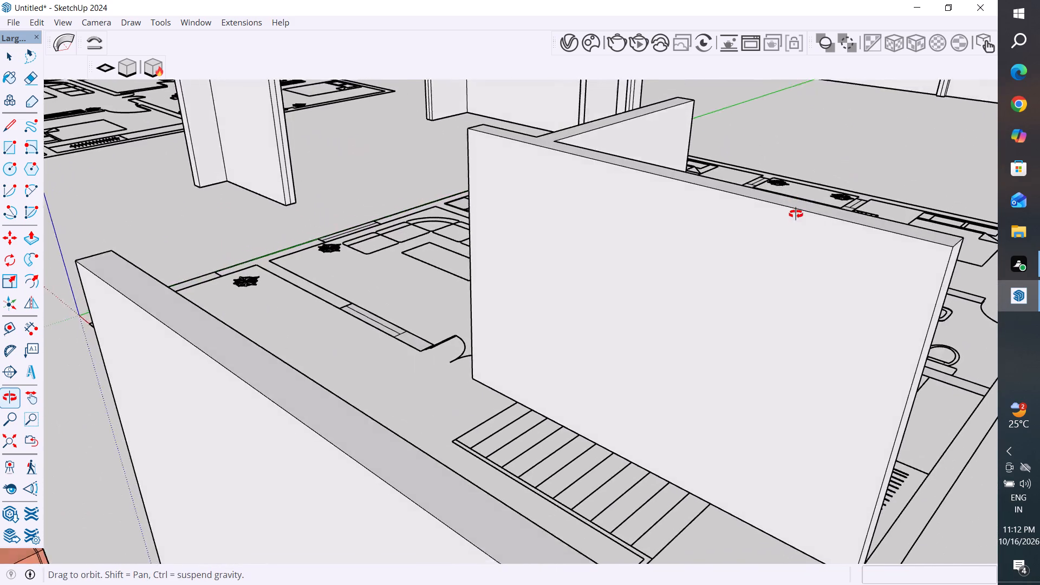
pyautogui.moveTo(796, 214); pyautogui.dragTo(804, 236, button='middle')
pyautogui.scroll(4, 490, 216)
pyautogui.moveTo(470, 257); pyautogui.dragTo(752, 238, button='middle')
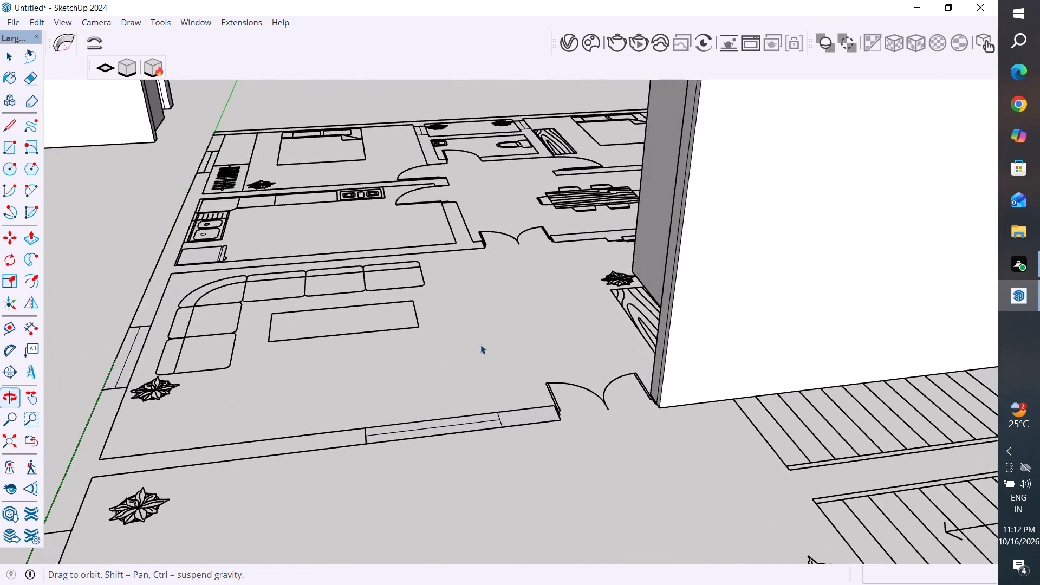
pyautogui.scroll(-6, 453, 366)
pyautogui.moveTo(599, 321); pyautogui.dragTo(745, 297, button='middle')
pyautogui.scroll(10, 648, 209)
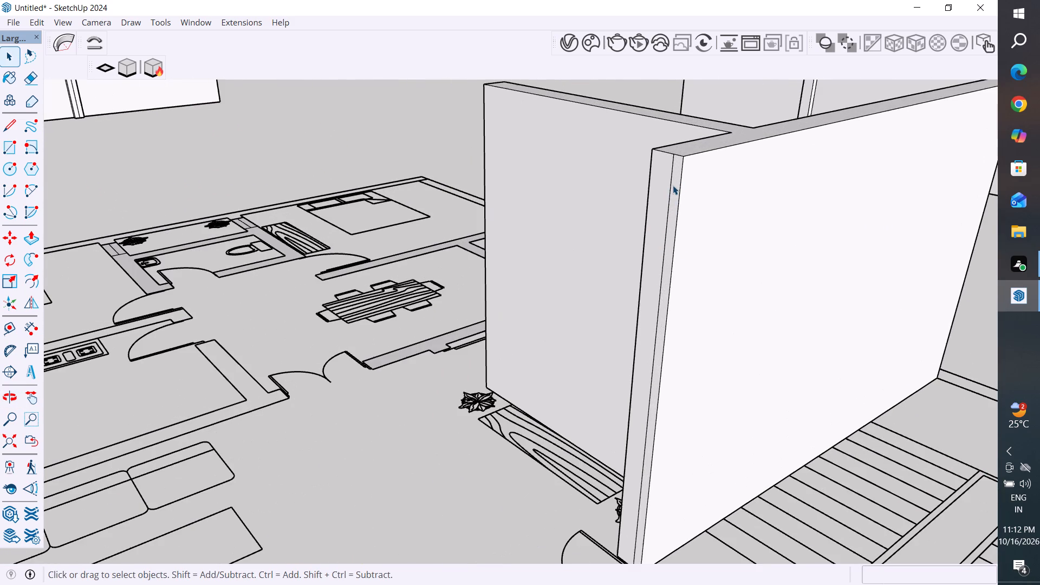
pyautogui.click(673, 185)
pyautogui.press('Delete')
# Inspect the cleaned bedroom walls from several sides for leftover dividing edges.
pyautogui.scroll(-11, 610, 248)
pyautogui.moveTo(801, 251); pyautogui.dragTo(528, 330, button='middle')
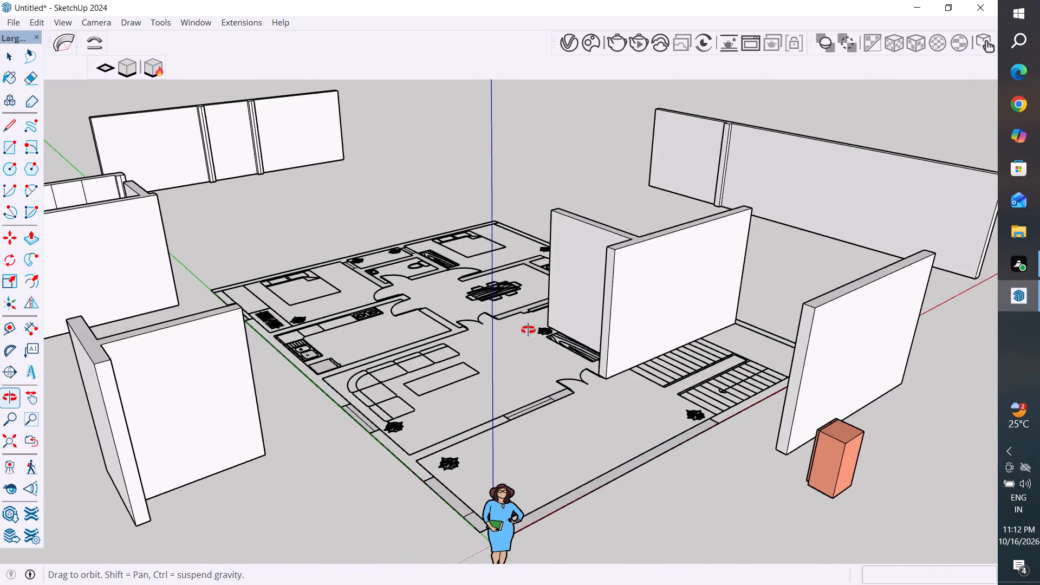
pyautogui.moveTo(528, 330); pyautogui.dragTo(55, 341, button='middle')
pyautogui.scroll(3, 470, 228)
pyautogui.moveTo(497, 288); pyautogui.dragTo(320, 210, button='middle')
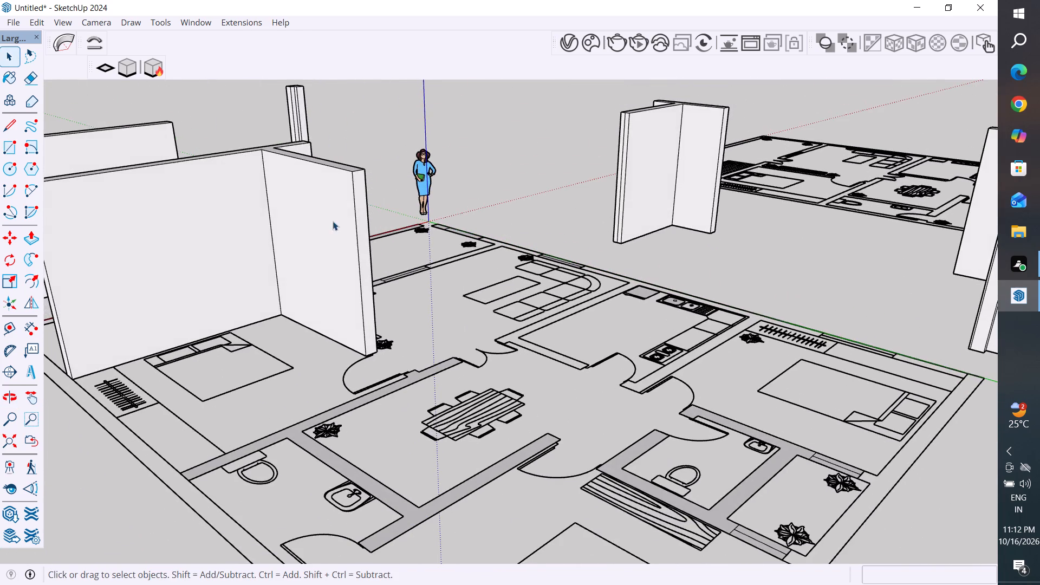
pyautogui.scroll(-5, 426, 233)
pyautogui.moveTo(323, 231); pyautogui.dragTo(462, 196, button='middle')
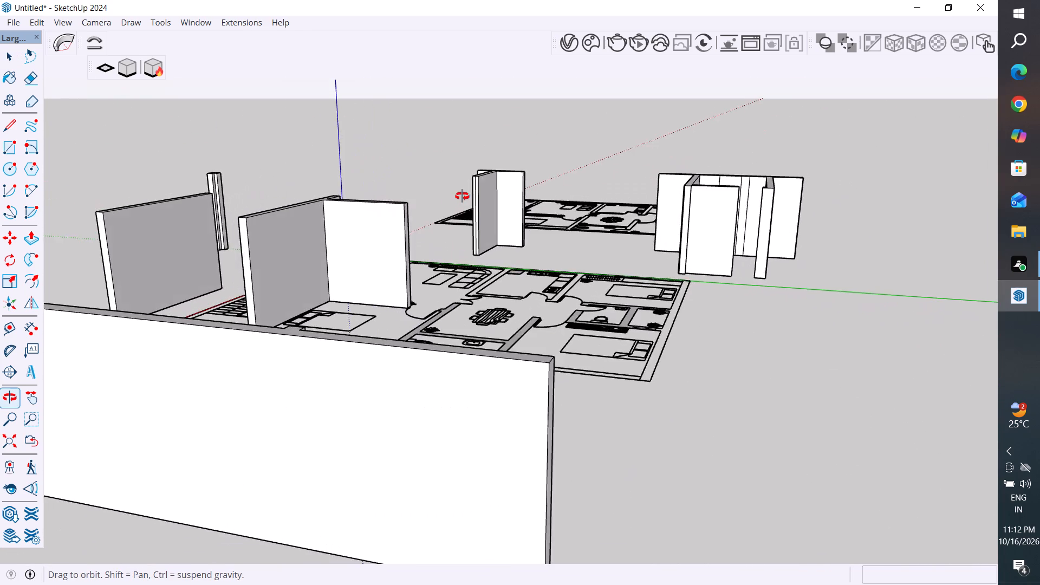
pyautogui.moveTo(462, 196); pyautogui.dragTo(462, 200, button='middle')
pyautogui.moveTo(318, 289); pyautogui.dragTo(386, 274, button='middle')
pyautogui.scroll(3, 274, 240)
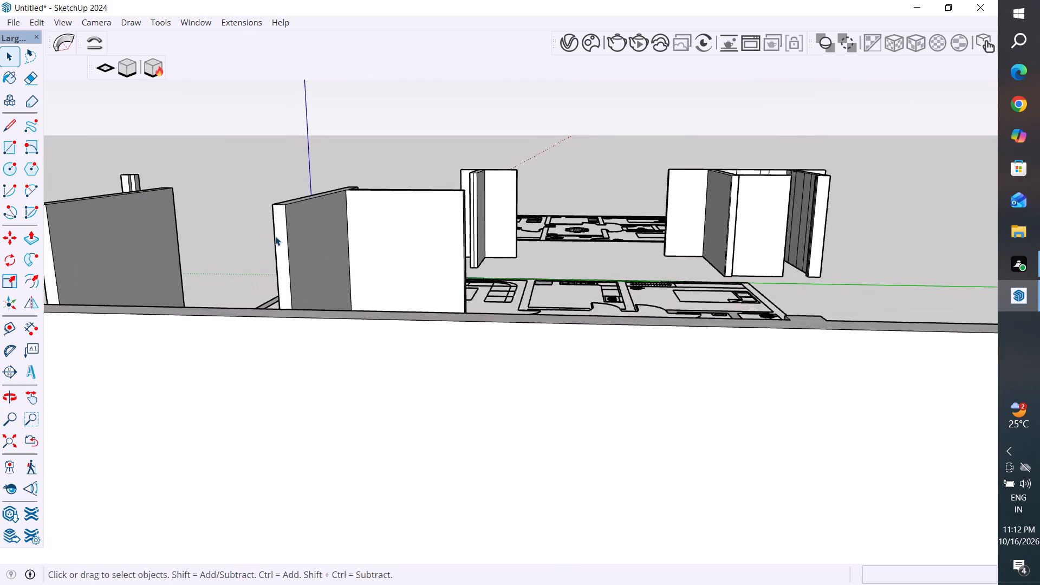
pyautogui.scroll(1, 275, 236)
pyautogui.moveTo(446, 231); pyautogui.dragTo(411, 229, button='middle')
pyautogui.moveTo(461, 206); pyautogui.dragTo(422, 188, button='middle')
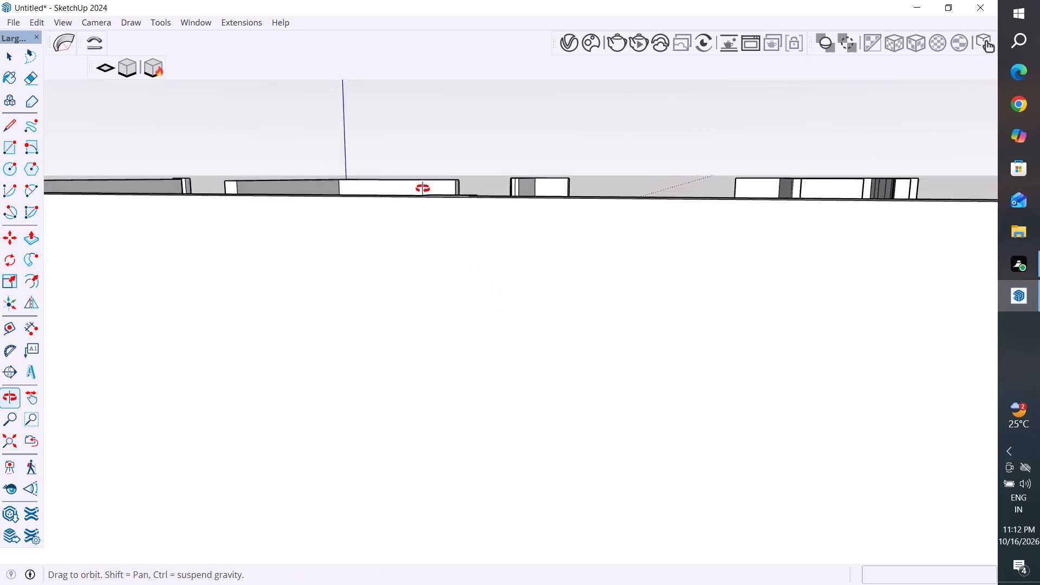
pyautogui.moveTo(422, 188); pyautogui.dragTo(421, 214, button='middle')
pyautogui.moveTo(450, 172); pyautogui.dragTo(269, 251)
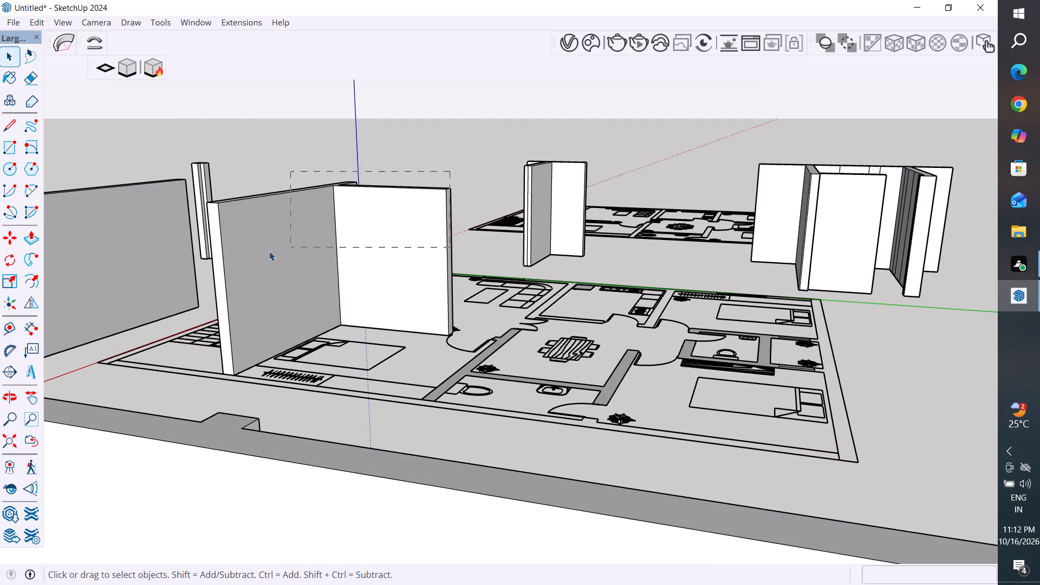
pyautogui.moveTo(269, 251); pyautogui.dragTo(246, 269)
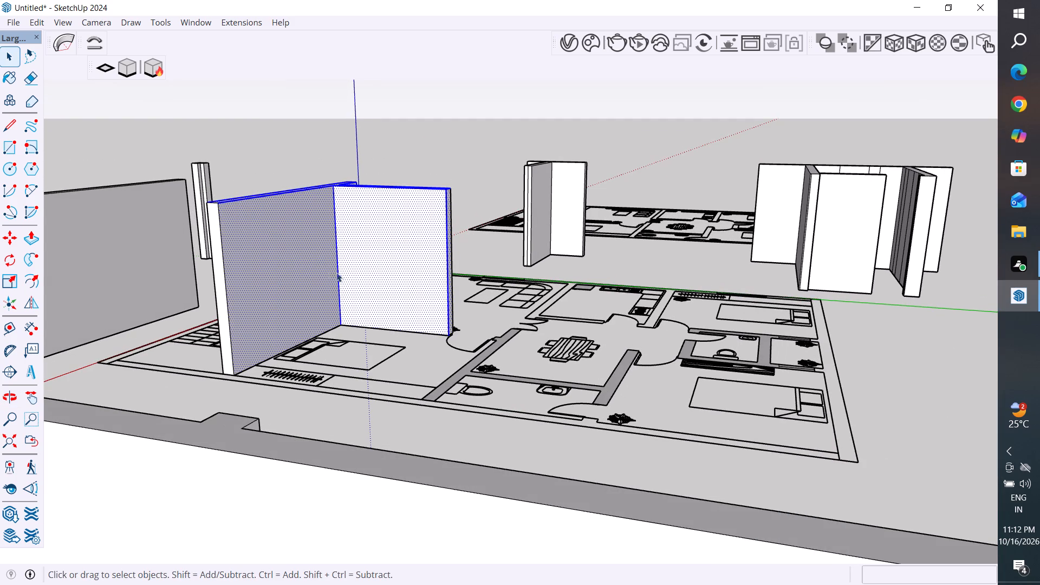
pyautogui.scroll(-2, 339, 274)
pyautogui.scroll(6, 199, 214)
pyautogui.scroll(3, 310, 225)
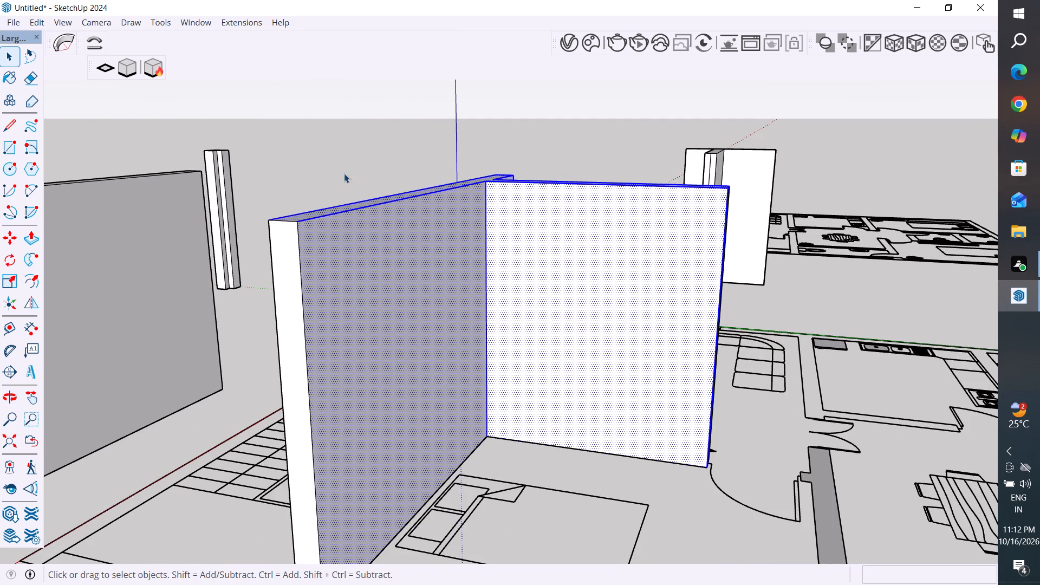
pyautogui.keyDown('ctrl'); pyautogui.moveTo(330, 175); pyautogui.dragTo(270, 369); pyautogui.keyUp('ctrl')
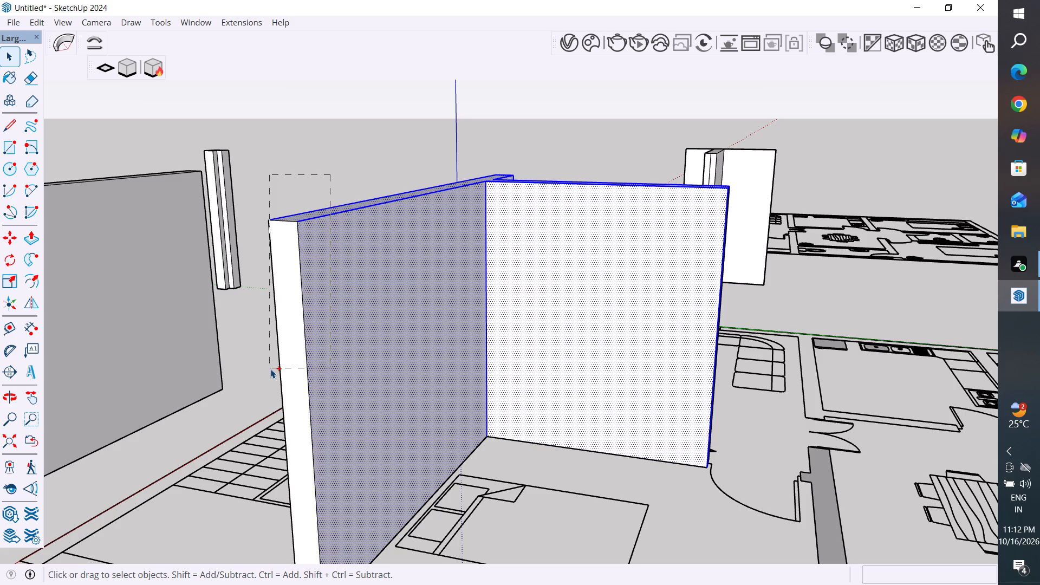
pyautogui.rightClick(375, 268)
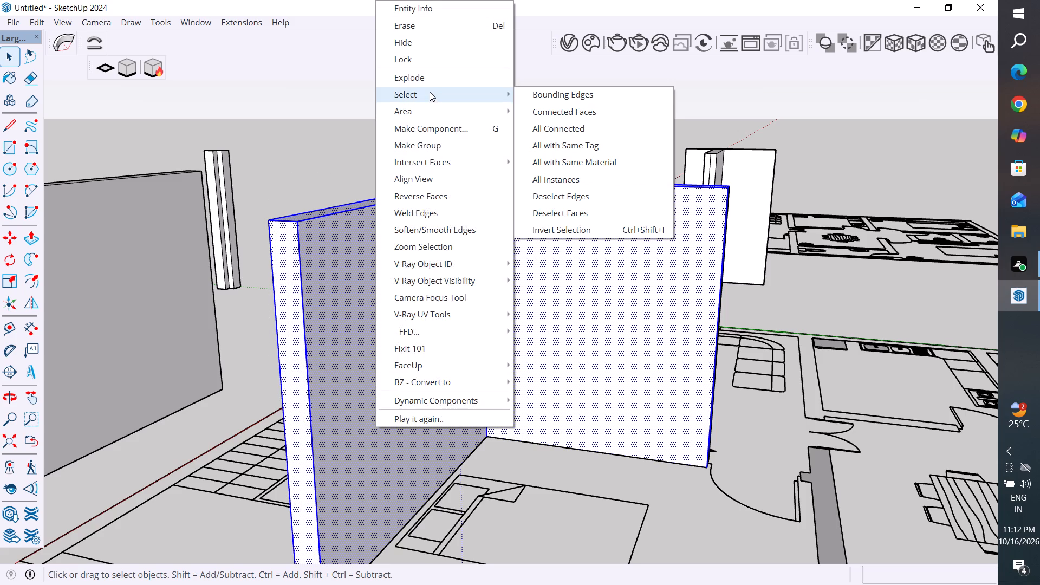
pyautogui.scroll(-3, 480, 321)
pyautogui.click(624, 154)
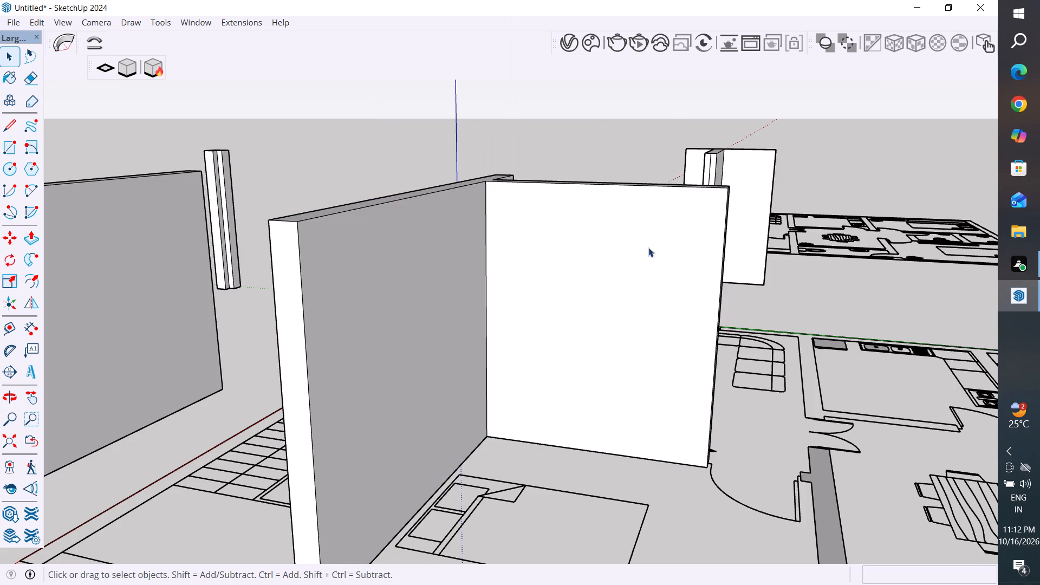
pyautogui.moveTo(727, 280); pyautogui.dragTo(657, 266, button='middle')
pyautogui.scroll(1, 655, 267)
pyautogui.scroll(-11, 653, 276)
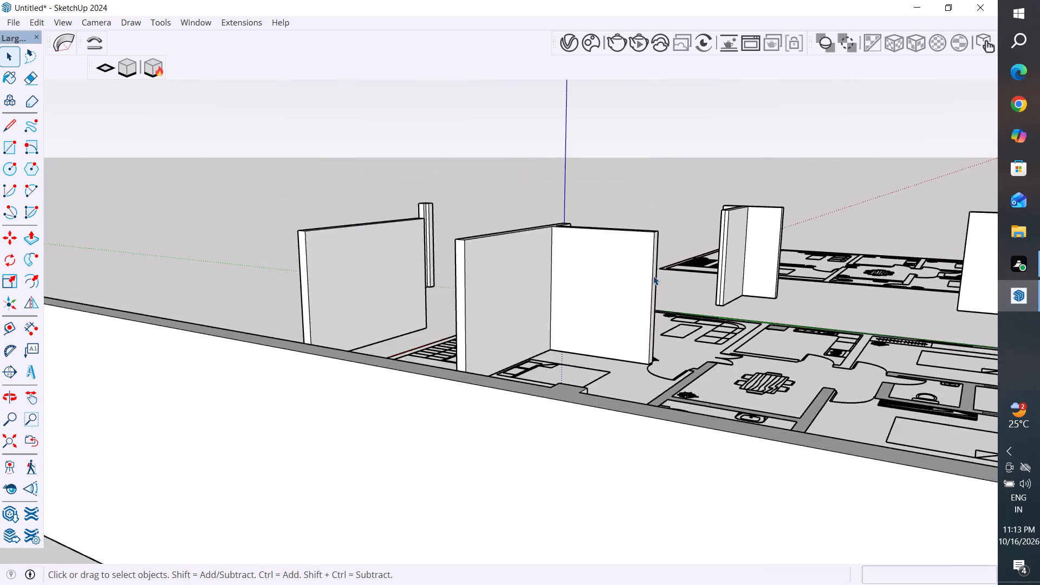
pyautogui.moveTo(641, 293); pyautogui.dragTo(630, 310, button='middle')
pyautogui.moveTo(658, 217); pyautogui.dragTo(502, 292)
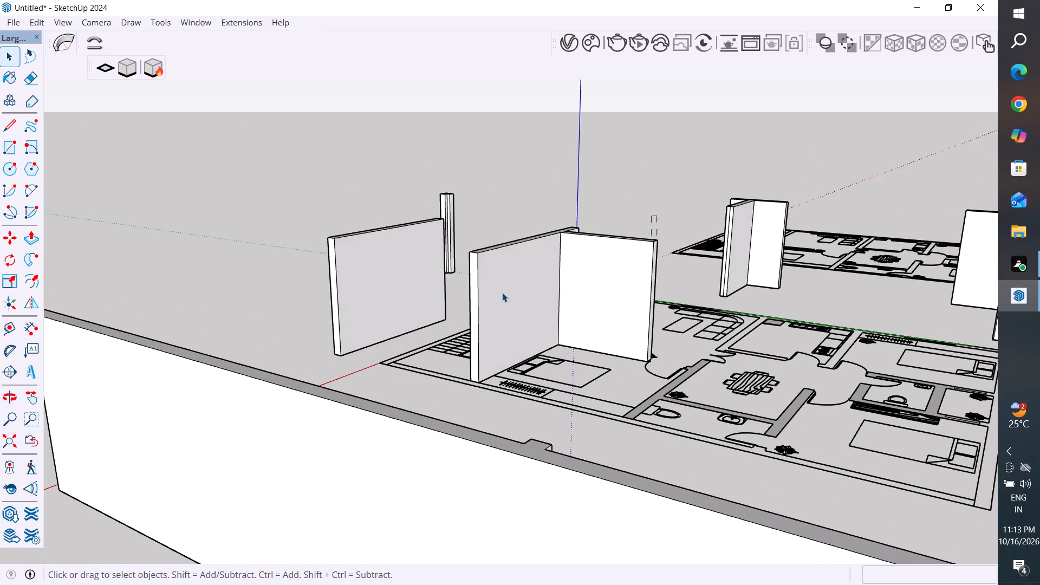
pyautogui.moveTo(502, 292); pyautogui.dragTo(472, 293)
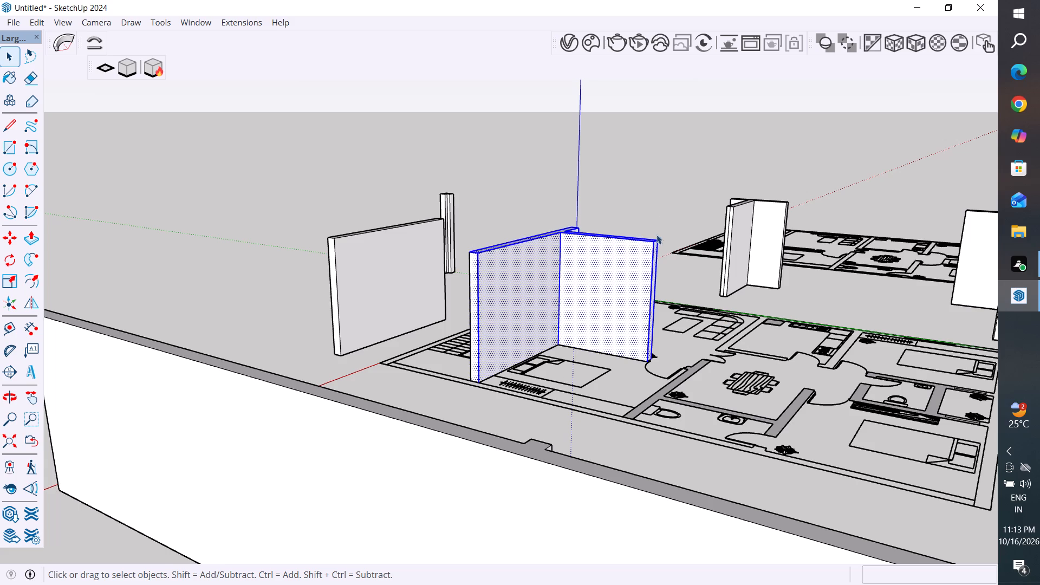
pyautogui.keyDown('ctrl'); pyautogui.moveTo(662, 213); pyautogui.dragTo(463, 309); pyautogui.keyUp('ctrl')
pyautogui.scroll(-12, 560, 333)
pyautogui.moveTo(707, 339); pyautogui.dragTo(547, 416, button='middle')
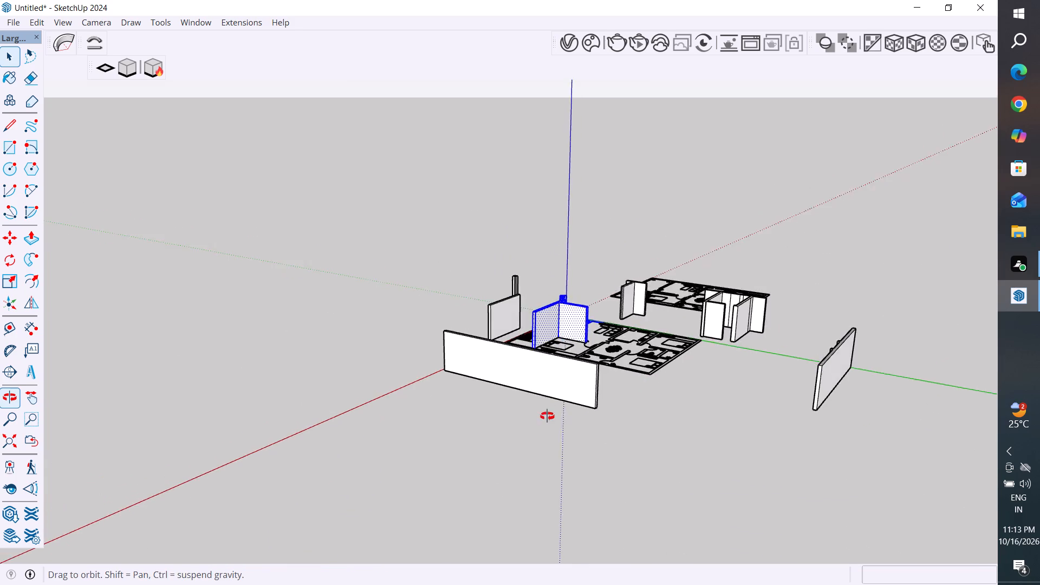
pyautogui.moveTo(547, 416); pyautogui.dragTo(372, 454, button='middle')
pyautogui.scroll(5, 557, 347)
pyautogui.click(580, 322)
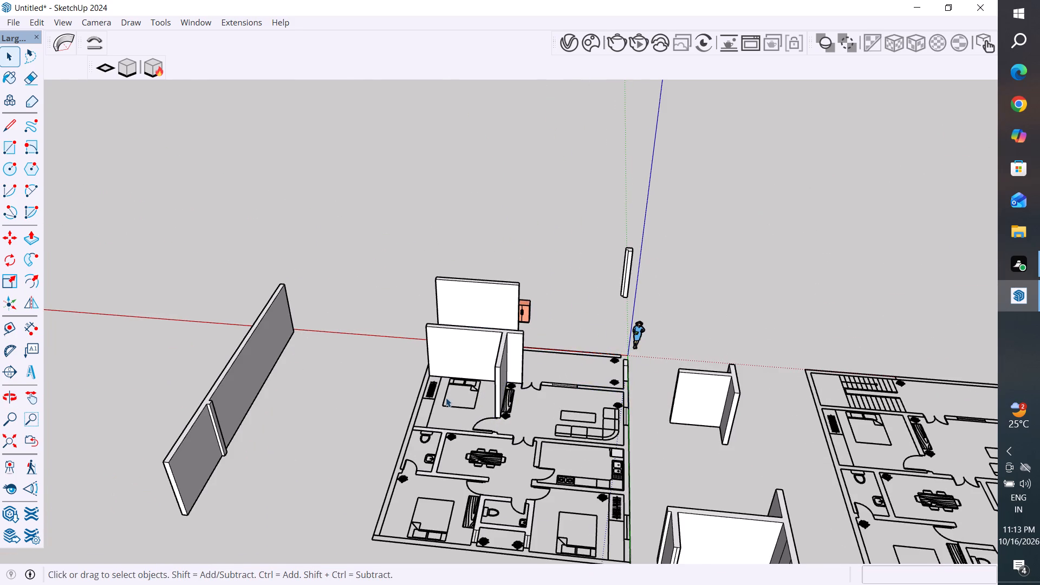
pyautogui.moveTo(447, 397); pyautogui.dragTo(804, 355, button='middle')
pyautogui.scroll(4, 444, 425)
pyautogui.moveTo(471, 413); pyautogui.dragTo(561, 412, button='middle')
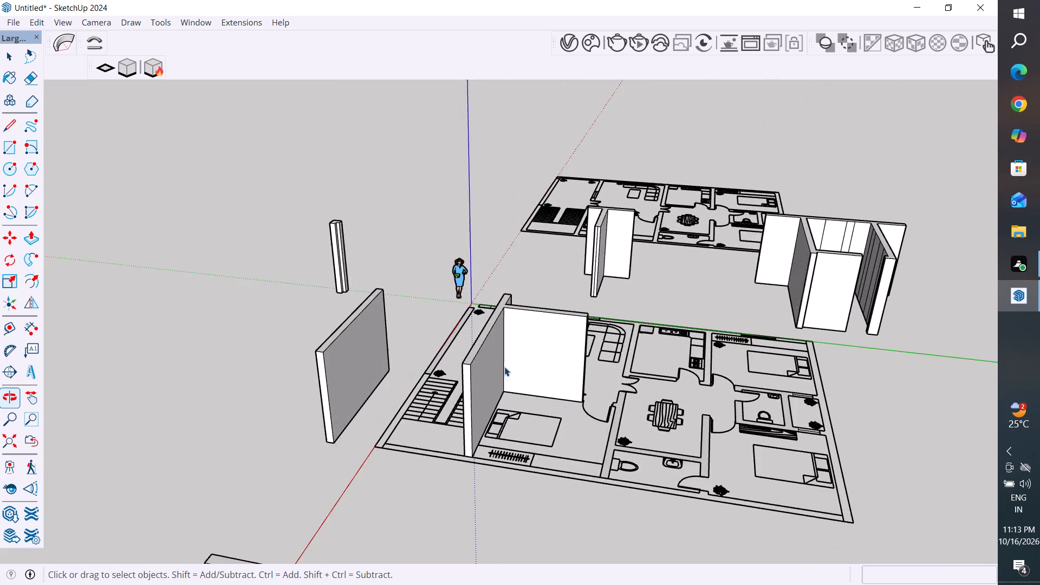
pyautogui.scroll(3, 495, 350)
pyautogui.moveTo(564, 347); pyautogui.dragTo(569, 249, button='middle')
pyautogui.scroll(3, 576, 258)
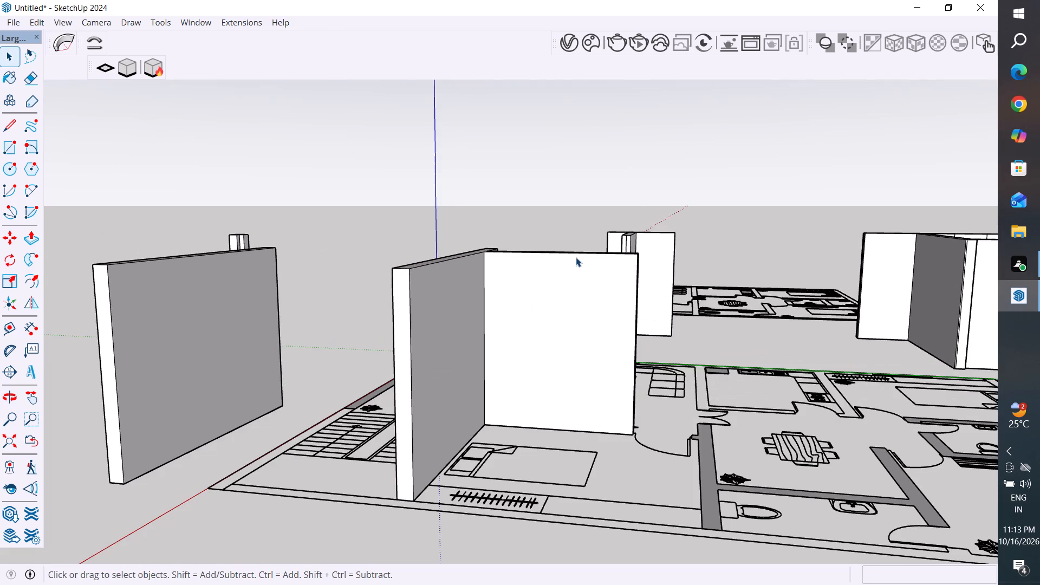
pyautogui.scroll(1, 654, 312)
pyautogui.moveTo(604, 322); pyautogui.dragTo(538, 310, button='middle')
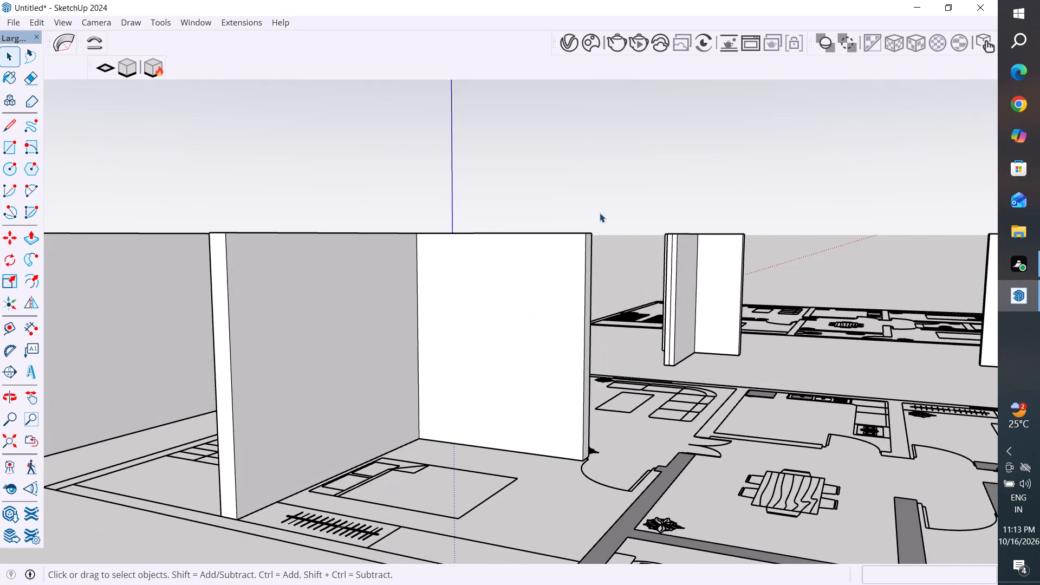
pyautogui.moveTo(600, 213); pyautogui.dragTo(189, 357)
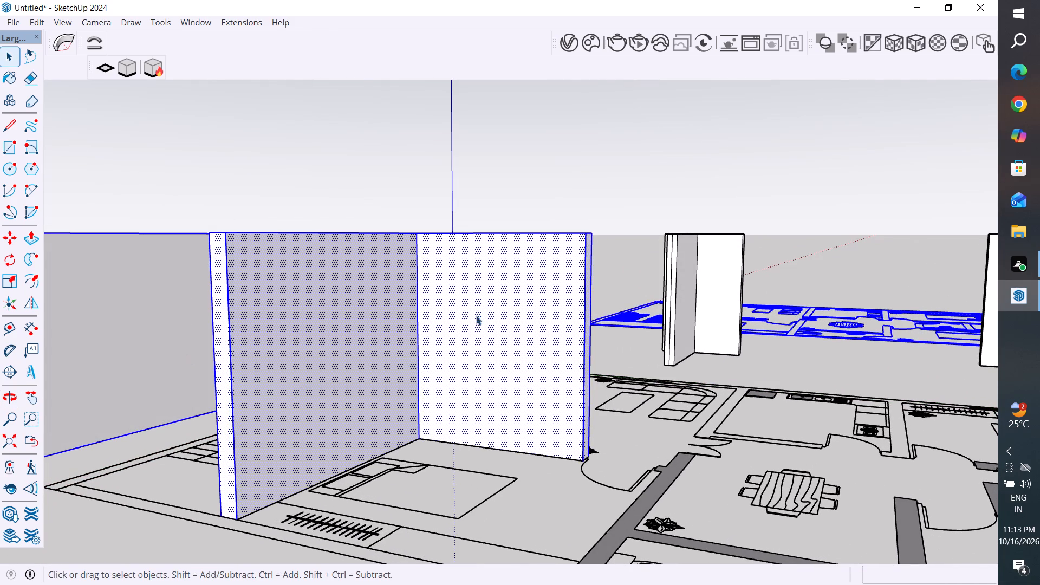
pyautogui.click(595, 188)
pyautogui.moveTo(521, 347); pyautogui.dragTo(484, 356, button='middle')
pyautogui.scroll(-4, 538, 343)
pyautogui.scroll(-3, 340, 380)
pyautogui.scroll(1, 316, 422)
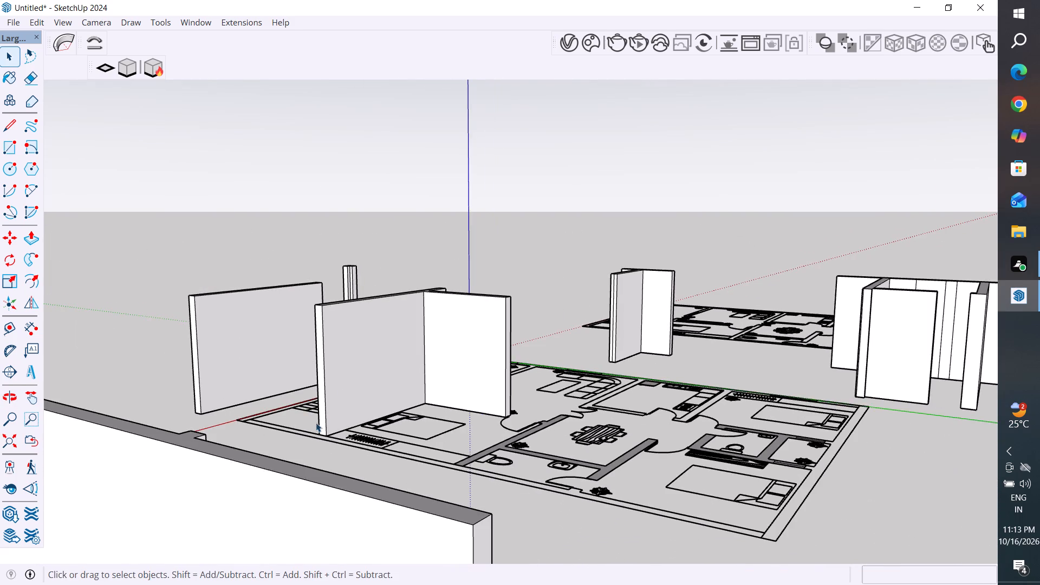
# Copy the raised bedroom wall with its cross wall about 34' off the plan, beyond the separate raised wall.
pyautogui.scroll(3, 316, 422)
pyautogui.moveTo(333, 423); pyautogui.dragTo(369, 421, button='middle')
pyautogui.middleClick(594, 285)
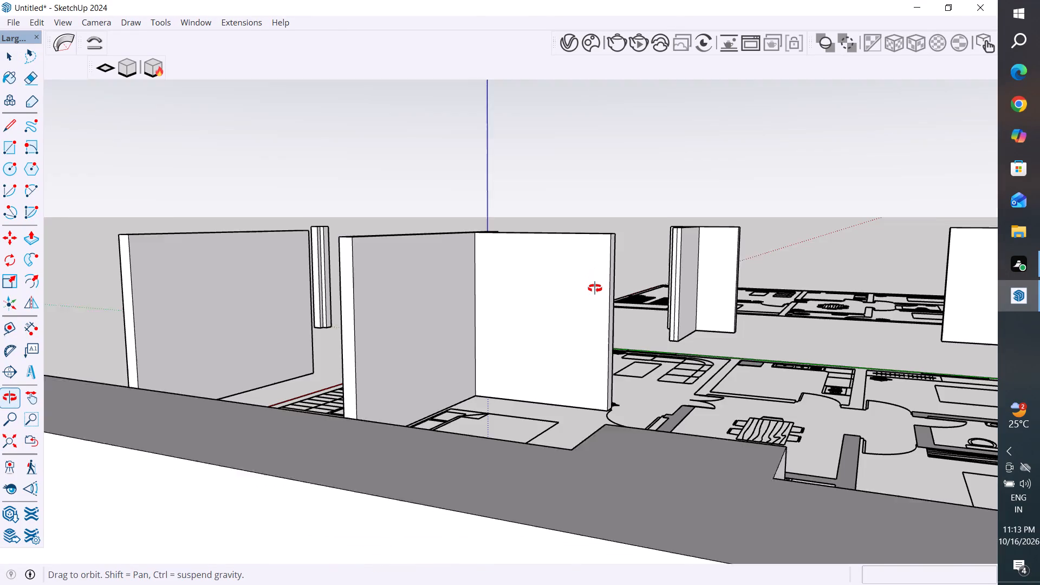
pyautogui.moveTo(622, 224); pyautogui.dragTo(328, 285)
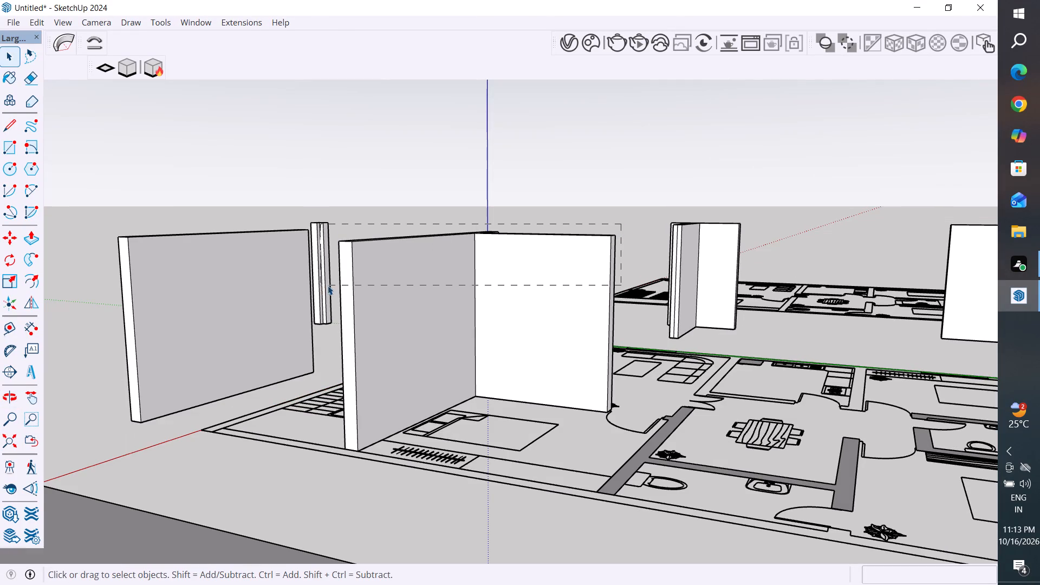
pyautogui.moveTo(328, 285); pyautogui.dragTo(336, 277)
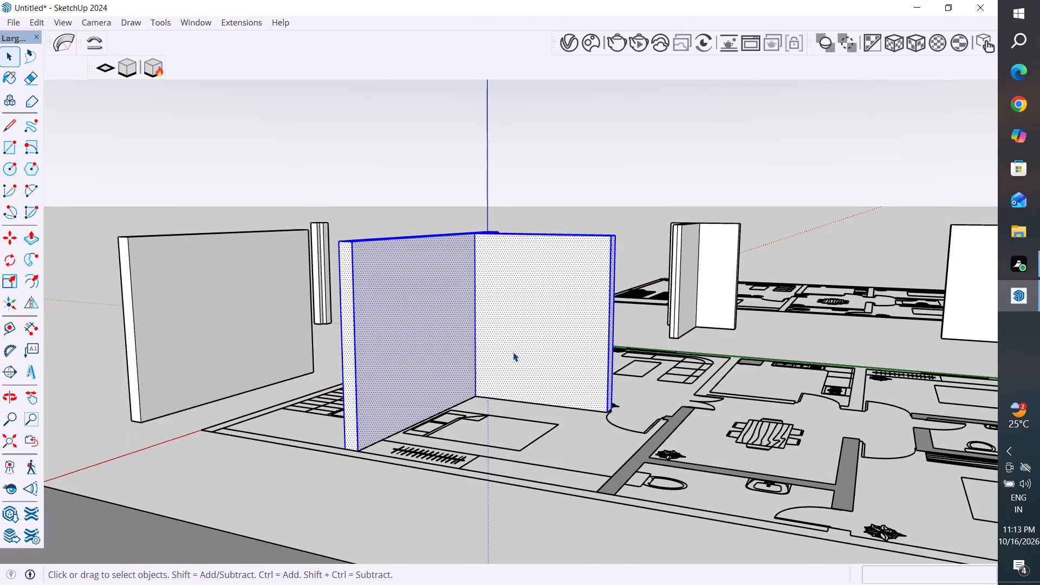
pyautogui.press('m')
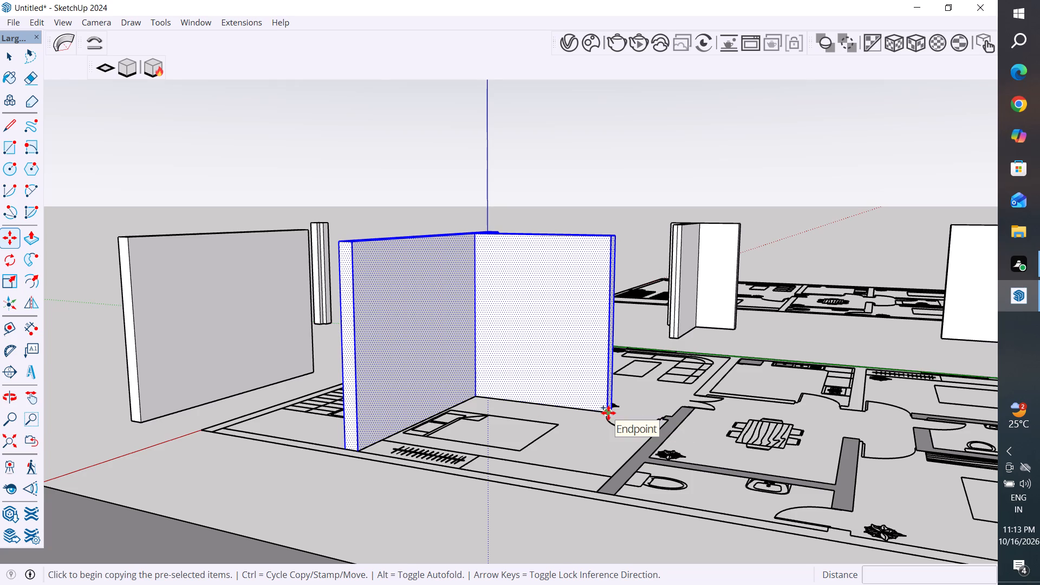
pyautogui.click(608, 413)
pyautogui.scroll(-4, 625, 412)
pyautogui.scroll(-4, 631, 309)
pyautogui.moveTo(698, 292); pyautogui.dragTo(662, 456, button='middle')
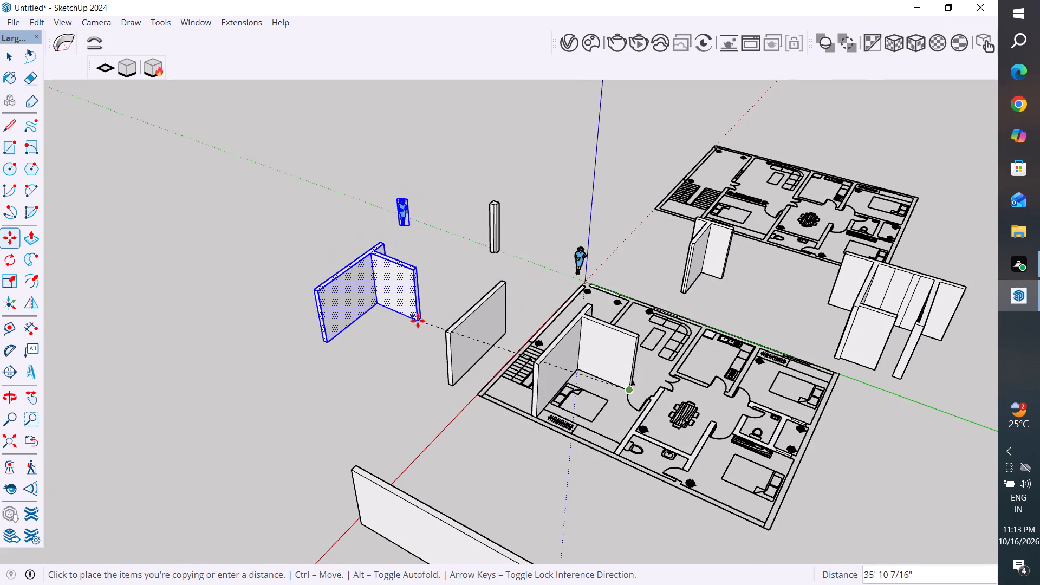
pyautogui.click(430, 323)
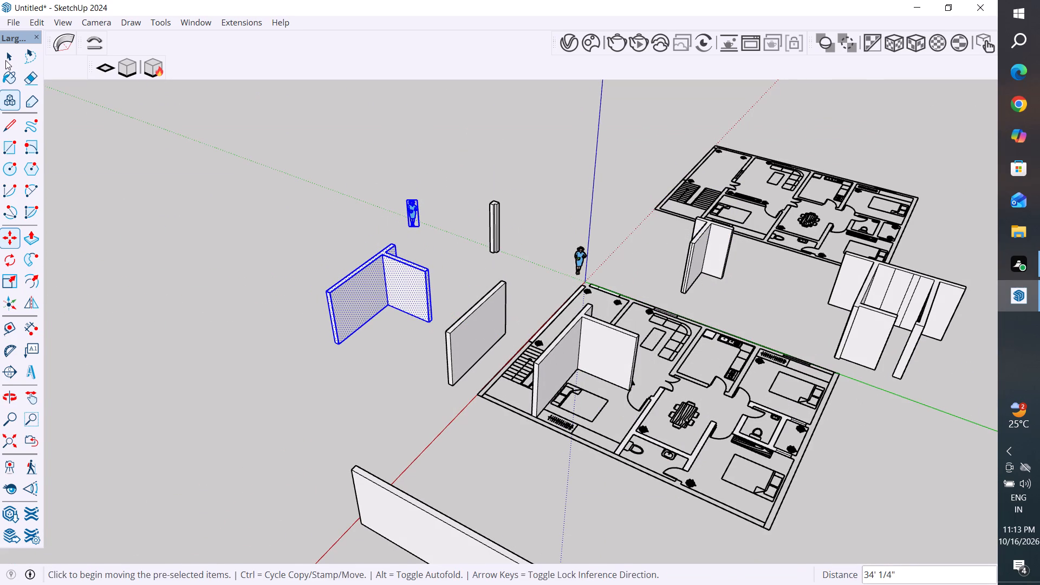
pyautogui.click(13, 53)
pyautogui.click(409, 367)
# Cap the open underside of the copied bedroom wall with a rectangle about 15' 2" by 9".
pyautogui.scroll(4, 387, 294)
pyautogui.moveTo(423, 331); pyautogui.dragTo(578, 197, button='middle')
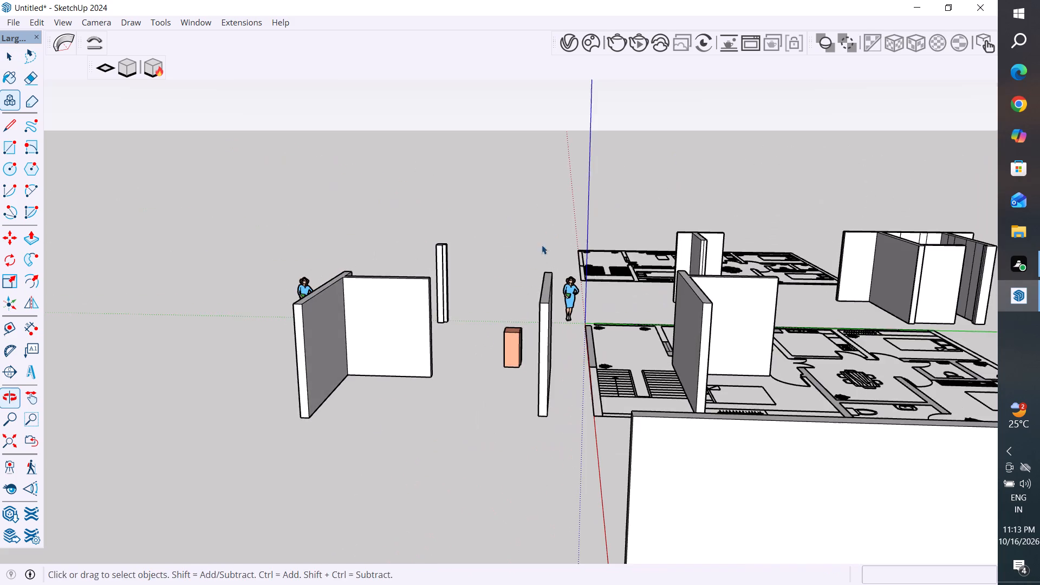
pyautogui.moveTo(352, 411); pyautogui.dragTo(390, 230, button='middle')
pyautogui.scroll(4, 332, 310)
pyautogui.scroll(4, 347, 246)
pyautogui.moveTo(359, 296); pyautogui.dragTo(394, 220, button='middle')
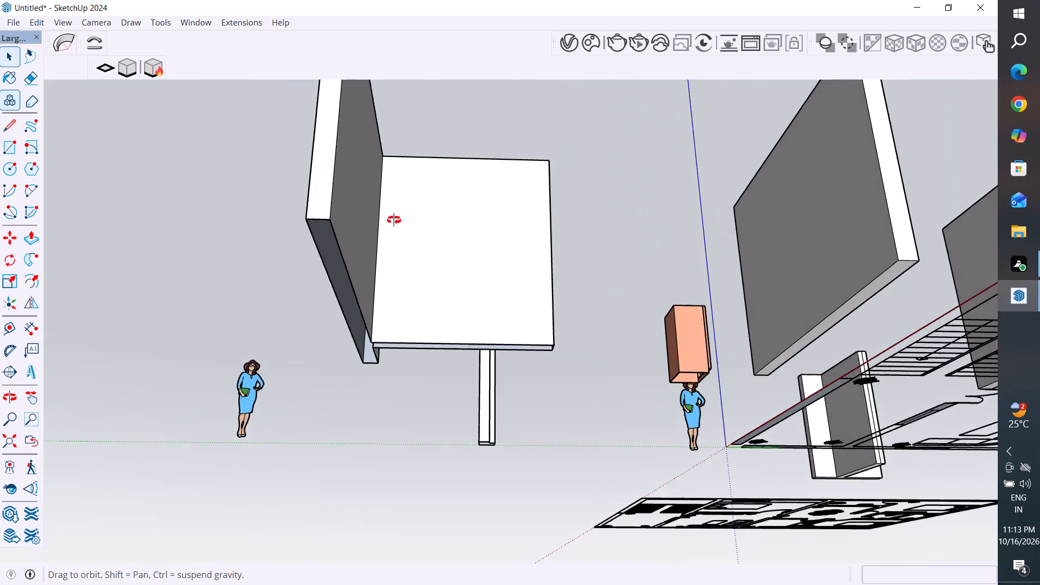
pyautogui.moveTo(394, 220); pyautogui.dragTo(382, 278, button='middle')
pyautogui.scroll(3, 380, 324)
pyautogui.moveTo(402, 309); pyautogui.dragTo(316, 216, button='middle')
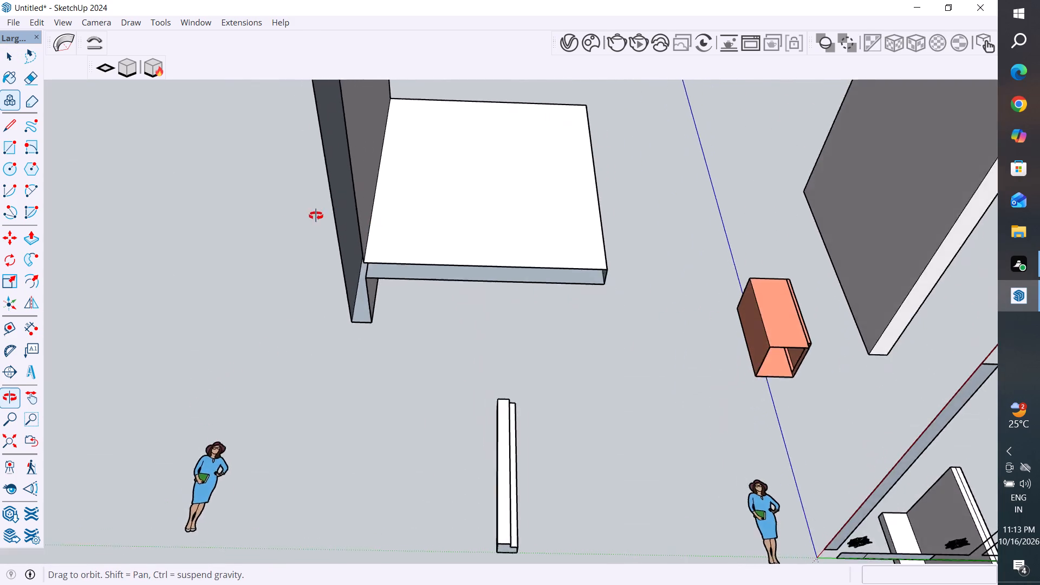
pyautogui.moveTo(316, 216); pyautogui.dragTo(282, 227, button='middle')
pyautogui.scroll(-6, 563, 343)
pyautogui.moveTo(443, 225); pyautogui.dragTo(443, 147, button='middle')
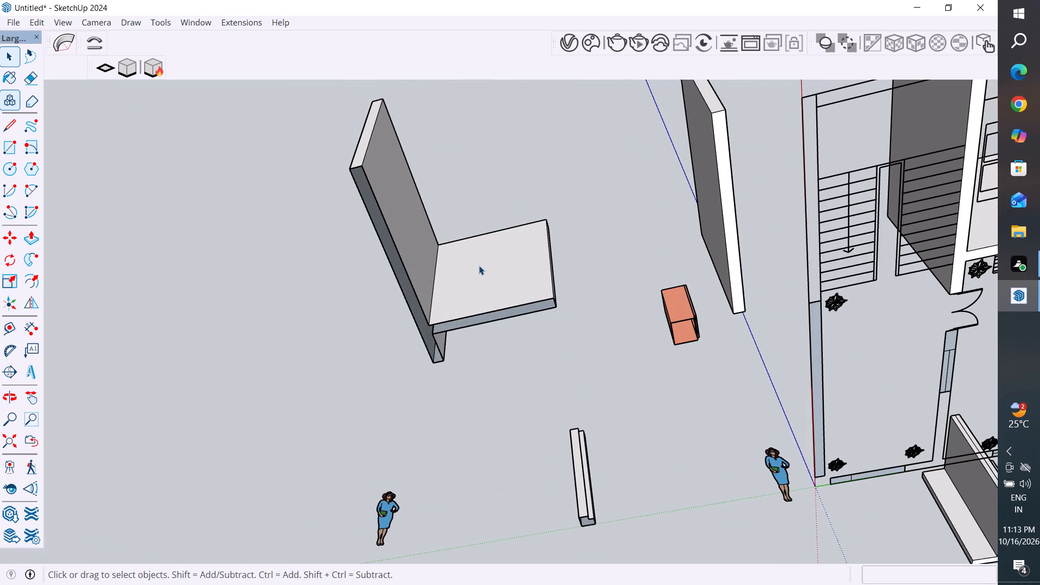
pyautogui.click(6, 146)
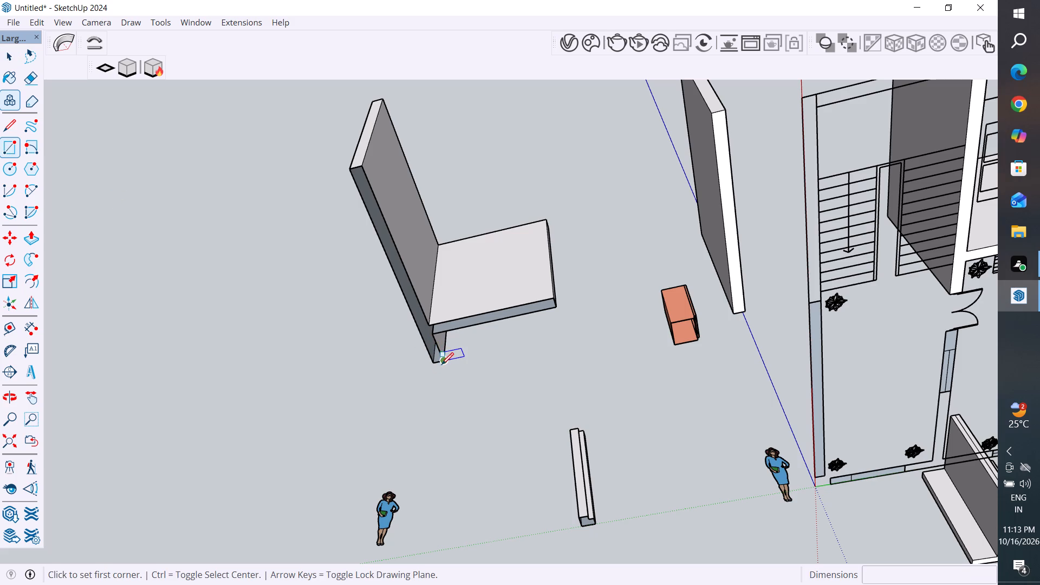
pyautogui.click(443, 365)
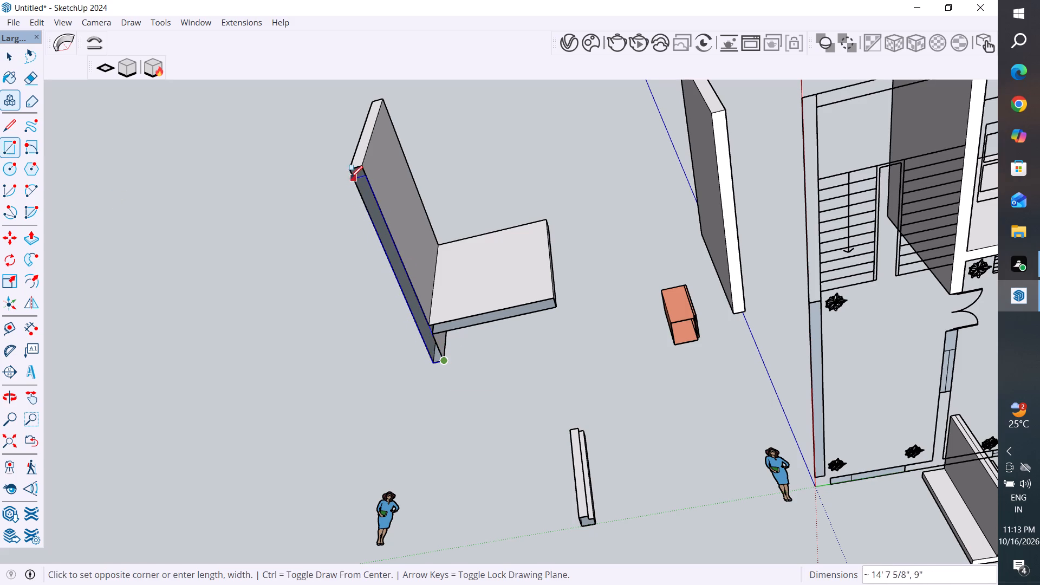
pyautogui.click(350, 173)
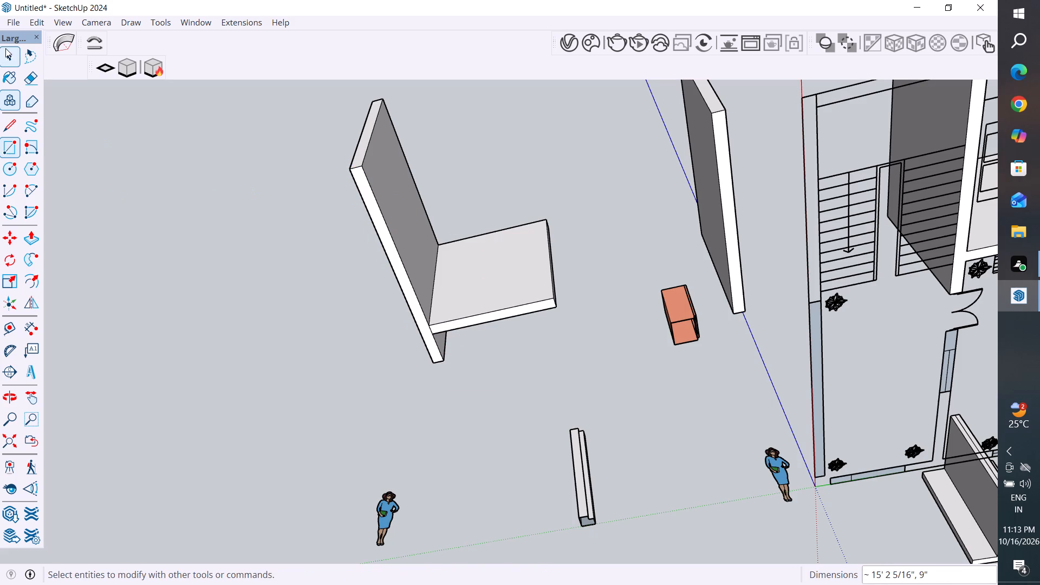
# Delete the leftover edge on the copied wall's underside where the cross wall meets the long wall.
pyautogui.click(9, 57)
pyautogui.scroll(4, 456, 349)
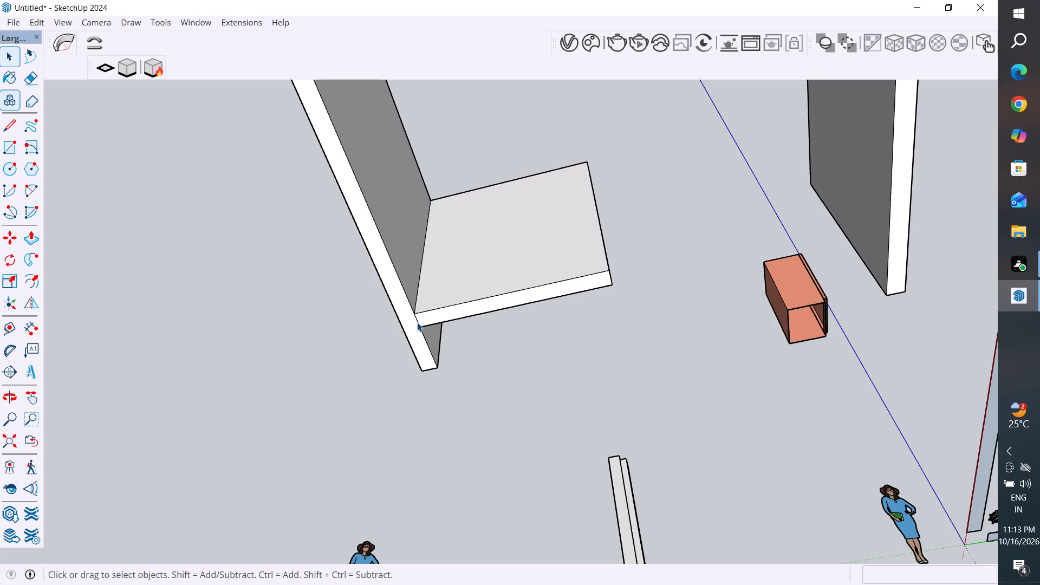
pyautogui.click(417, 322)
pyautogui.press('Delete')
pyautogui.scroll(-9, 517, 397)
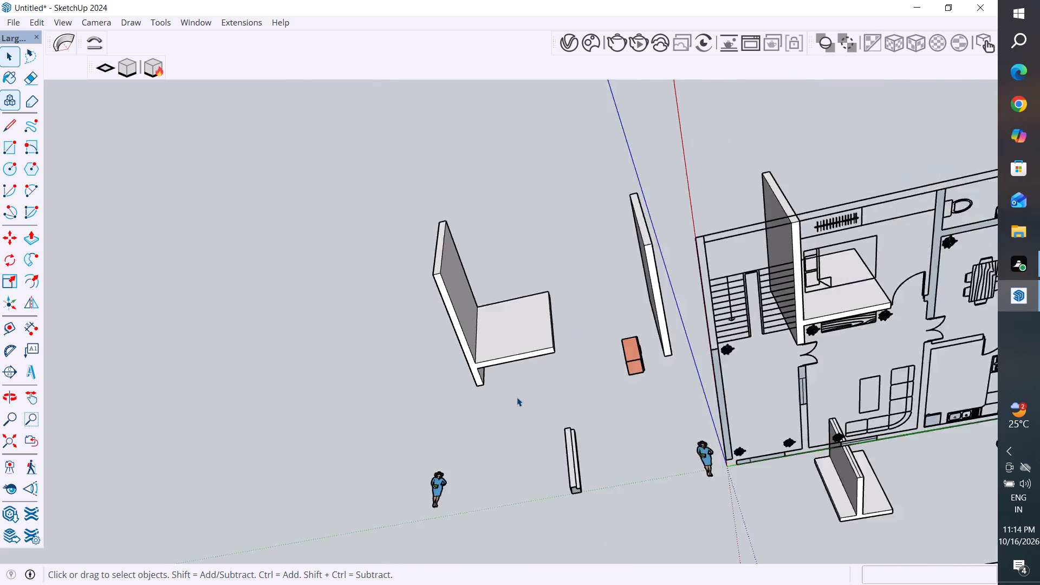
# Delete the large side faces of the original raised bedroom wall and its cross wall on the plan.
pyautogui.scroll(-8, 517, 397)
pyautogui.moveTo(652, 331); pyautogui.dragTo(656, 583, button='middle')
pyautogui.moveTo(675, 287); pyautogui.dragTo(614, 570, button='middle')
pyautogui.scroll(4, 701, 339)
pyautogui.moveTo(714, 412); pyautogui.dragTo(684, 271, button='middle')
pyautogui.click(675, 366)
pyautogui.press('Delete')
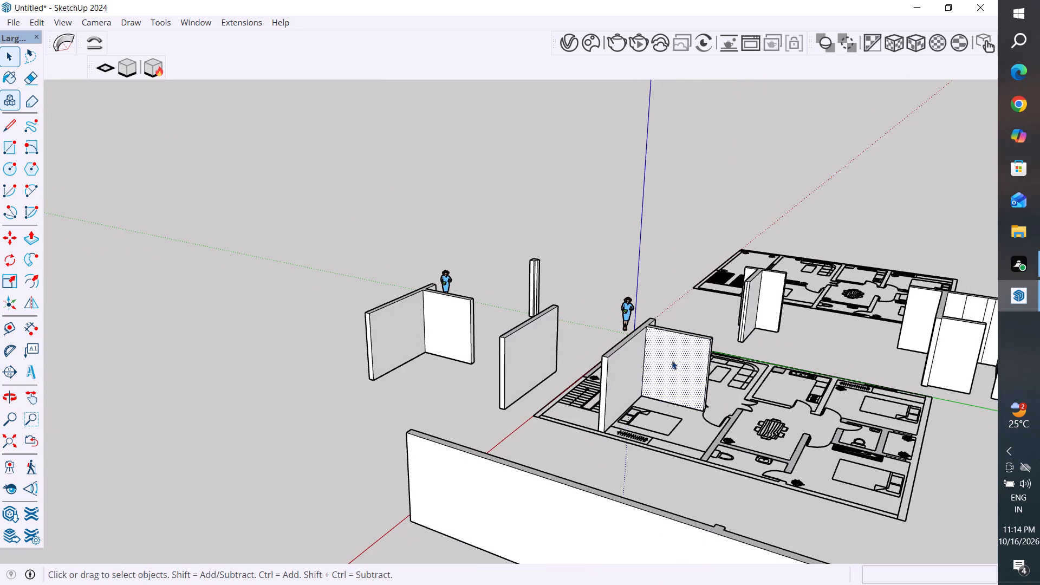
pyautogui.click(677, 342)
pyautogui.press('Delete')
pyautogui.moveTo(608, 373); pyautogui.dragTo(593, 316, button='middle')
pyautogui.scroll(1, 628, 347)
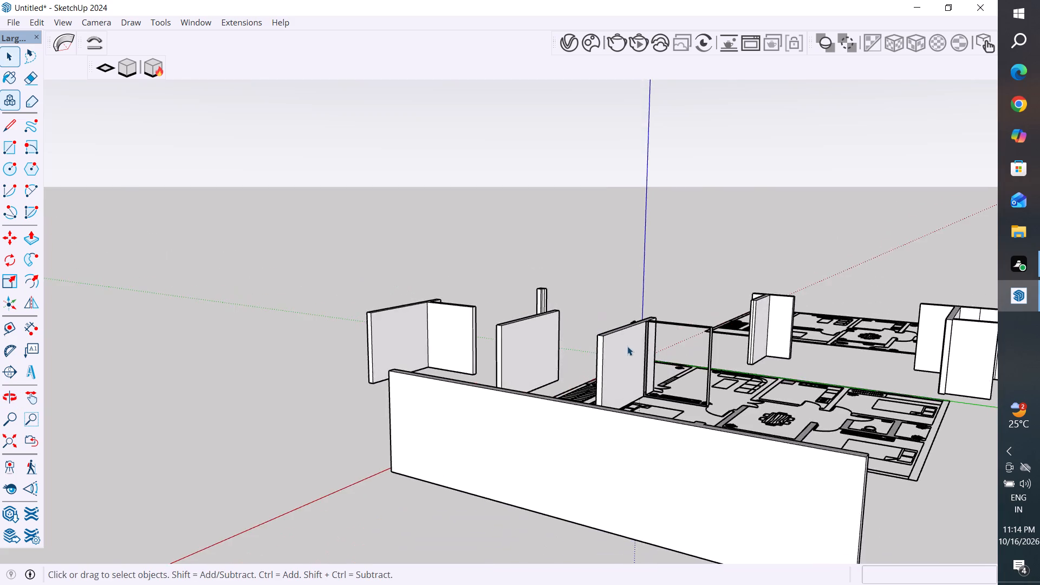
pyautogui.scroll(6, 627, 346)
pyautogui.click(621, 336)
pyautogui.press('Delete')
pyautogui.click(601, 339)
pyautogui.press('Delete')
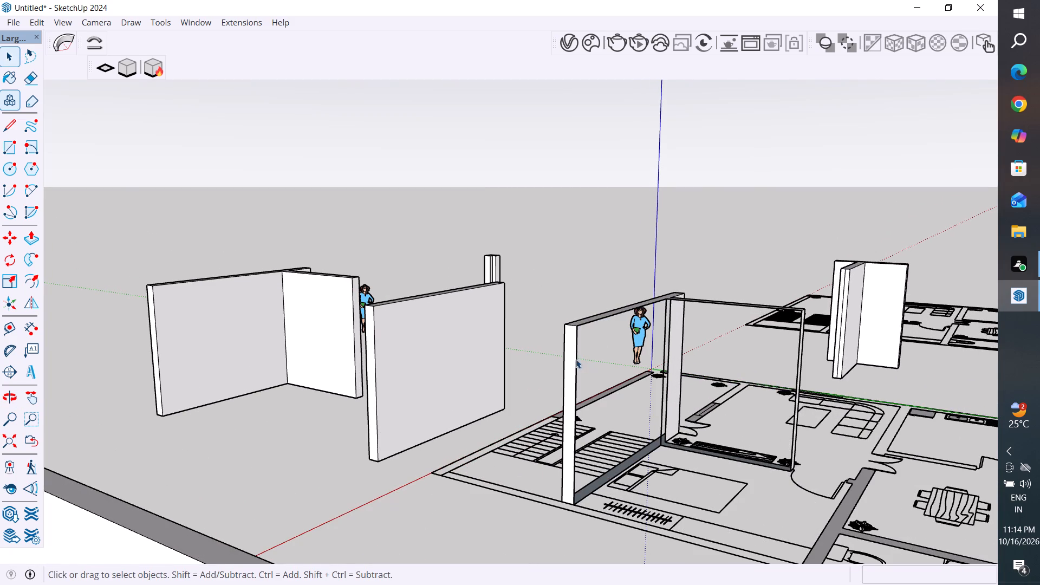
# Delete the remaining raised edges and narrow end pieces of the original bedroom wall on the plan.
pyautogui.moveTo(596, 300); pyautogui.dragTo(547, 345)
pyautogui.press('Delete')
pyautogui.scroll(3, 678, 314)
pyautogui.moveTo(702, 272); pyautogui.dragTo(658, 330)
pyautogui.press('Delete')
pyautogui.moveTo(682, 376); pyautogui.dragTo(713, 363, button='middle')
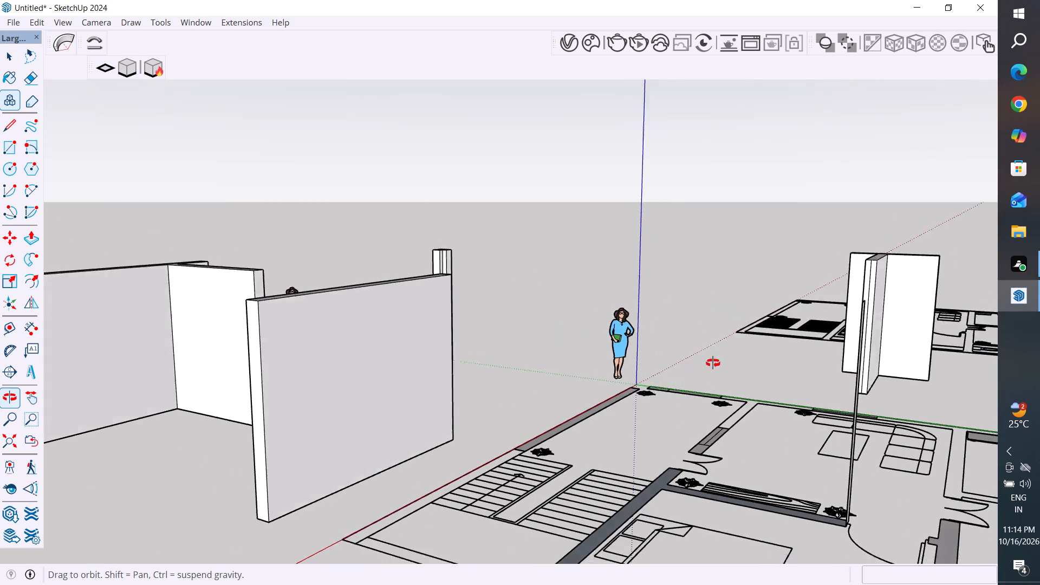
pyautogui.moveTo(713, 363); pyautogui.dragTo(635, 331, button='middle')
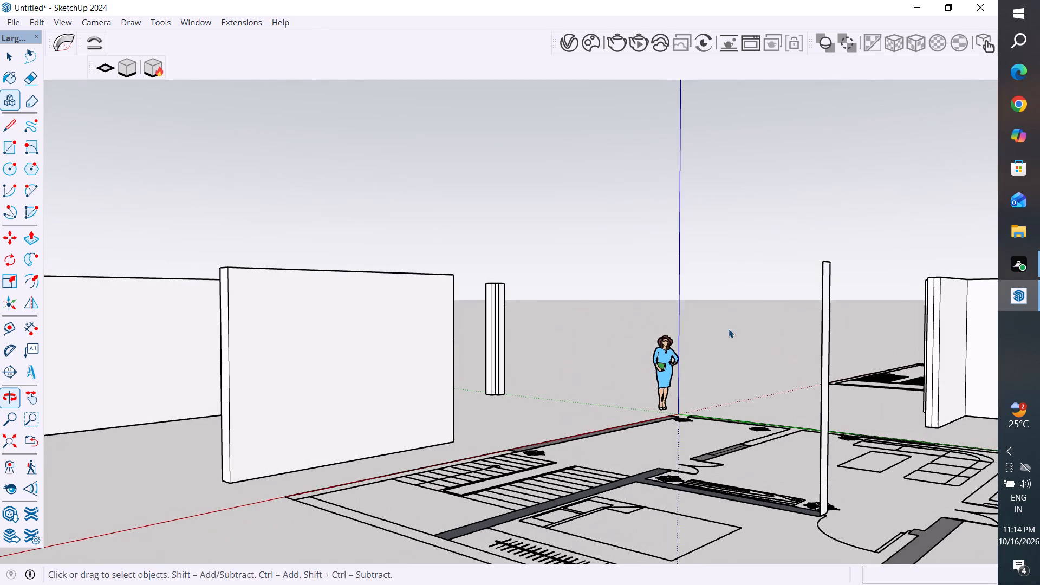
pyautogui.moveTo(858, 269); pyautogui.dragTo(828, 274, button='middle')
pyautogui.moveTo(840, 250); pyautogui.dragTo(784, 331)
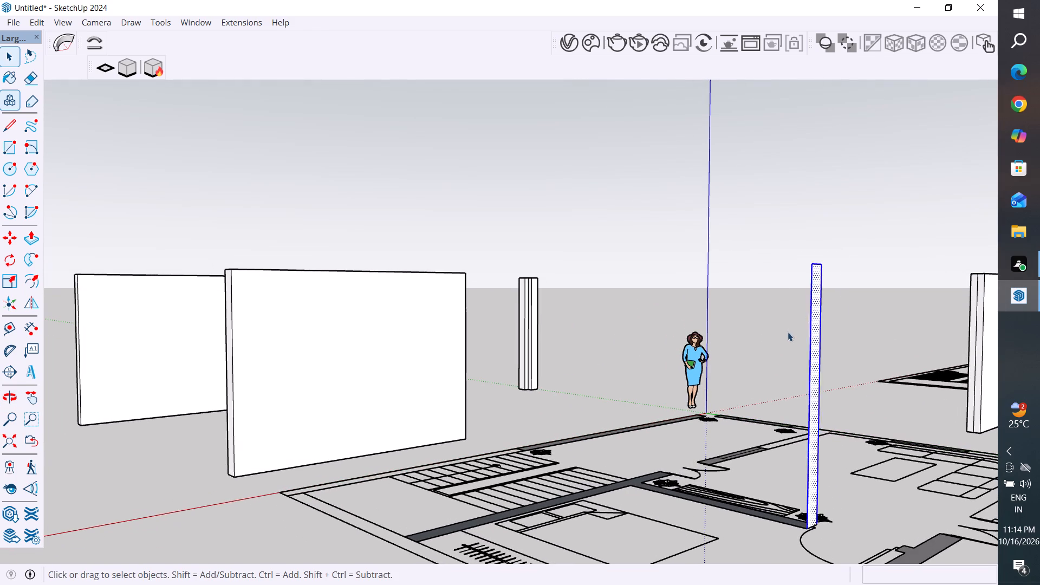
pyautogui.press('Delete')
# Delete the leftover floor face inside the bedroom wall's outline between the stairs and the bed.
pyautogui.scroll(-4, 761, 310)
pyautogui.moveTo(769, 344); pyautogui.dragTo(755, 557, button='middle')
pyautogui.scroll(-12, 612, 493)
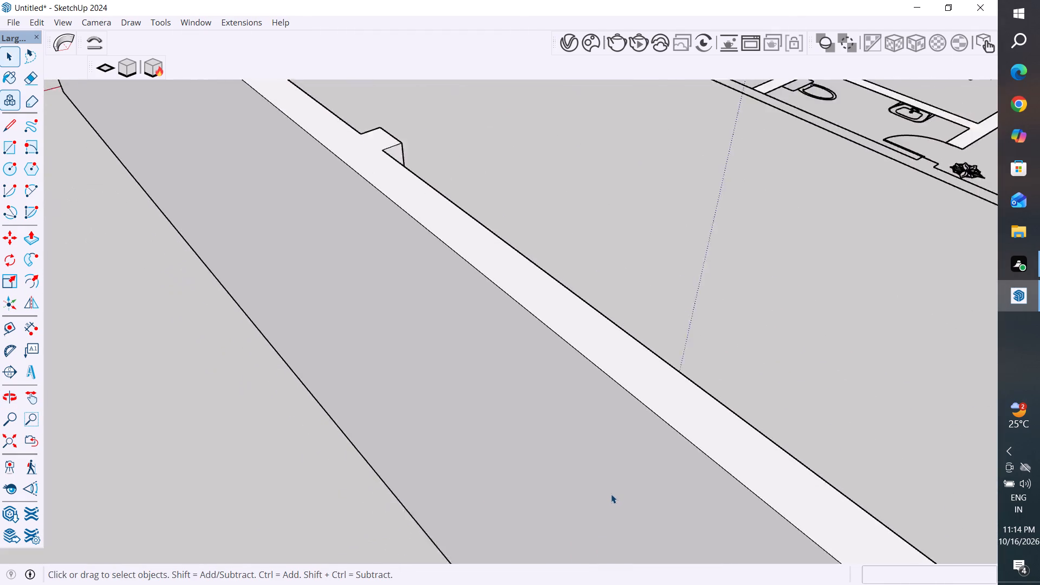
pyautogui.scroll(-16, 611, 494)
pyautogui.scroll(12, 720, 149)
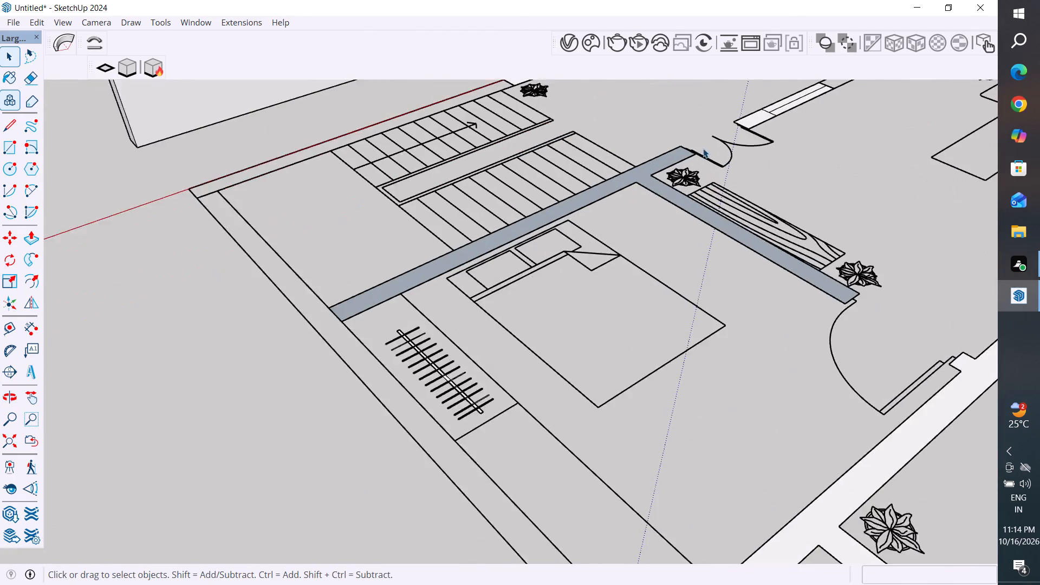
pyautogui.scroll(1, 703, 148)
pyautogui.scroll(-18, 678, 375)
pyautogui.scroll(2, 701, 335)
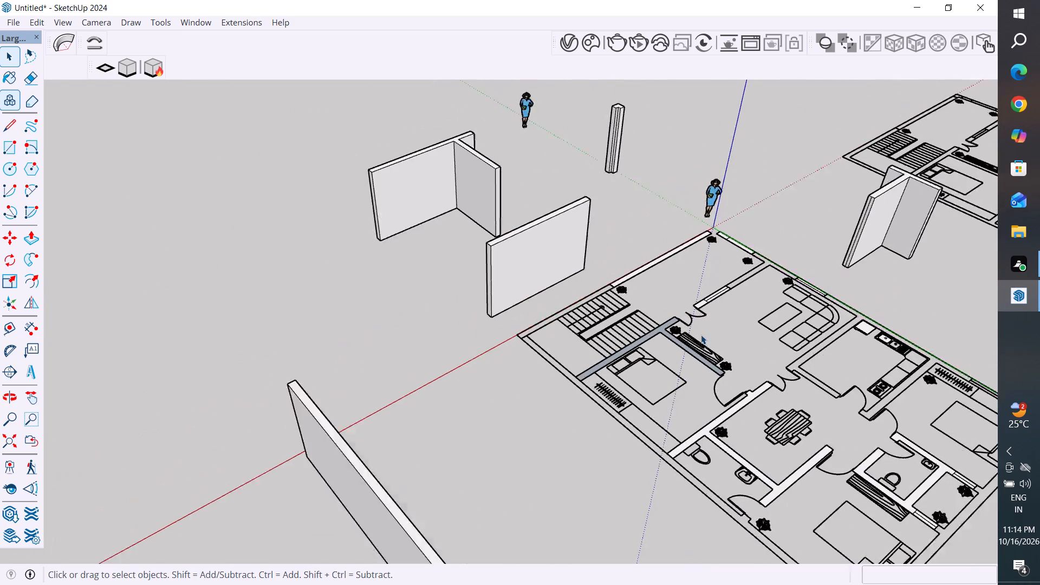
pyautogui.scroll(2, 701, 335)
pyautogui.scroll(4, 632, 318)
pyautogui.click(651, 335)
pyautogui.press('Delete')
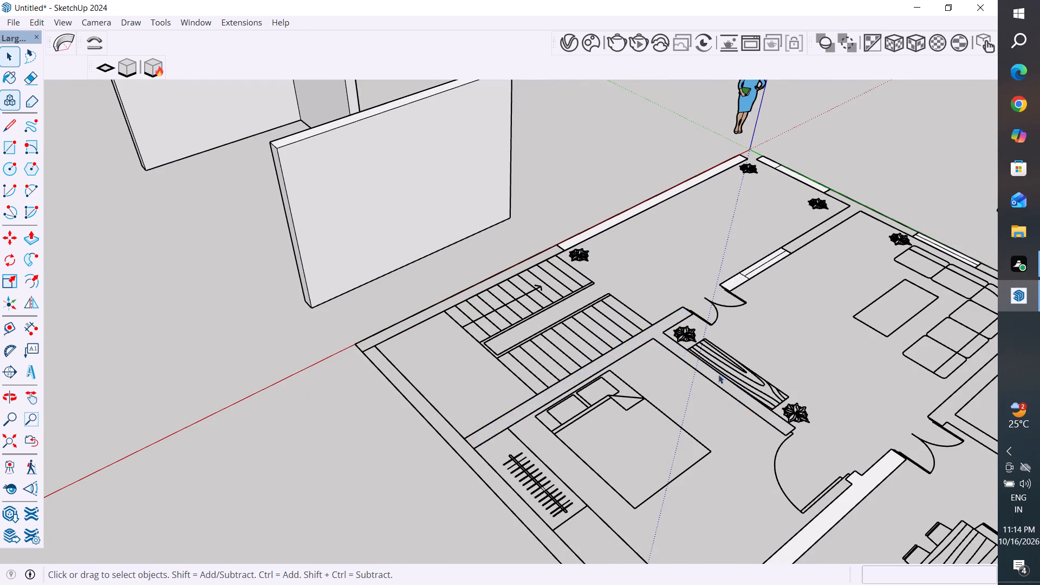
# Make the copied bedroom wall and its cross wall a group.
pyautogui.scroll(-5, 742, 420)
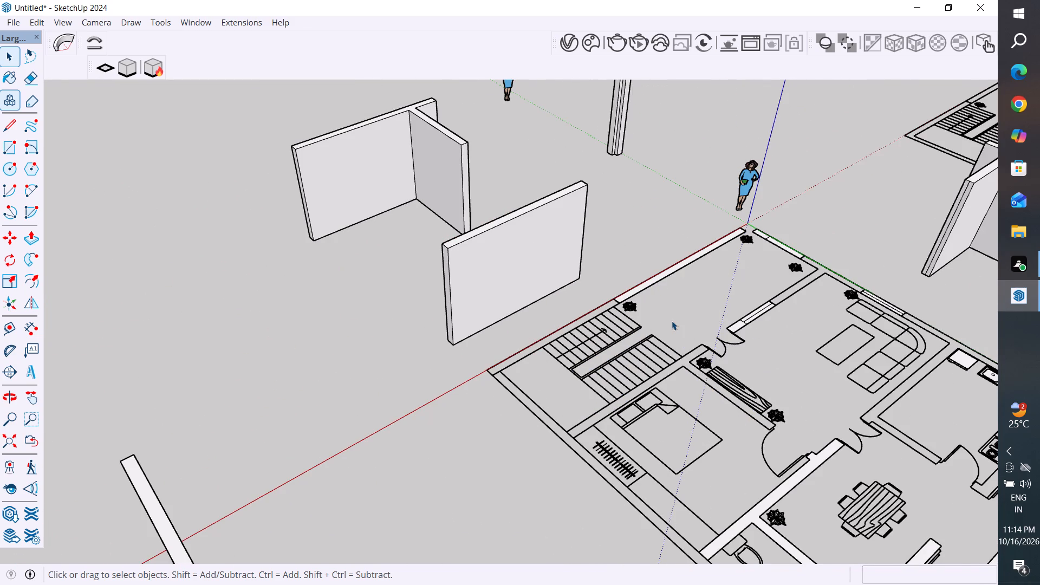
pyautogui.scroll(-1, 671, 328)
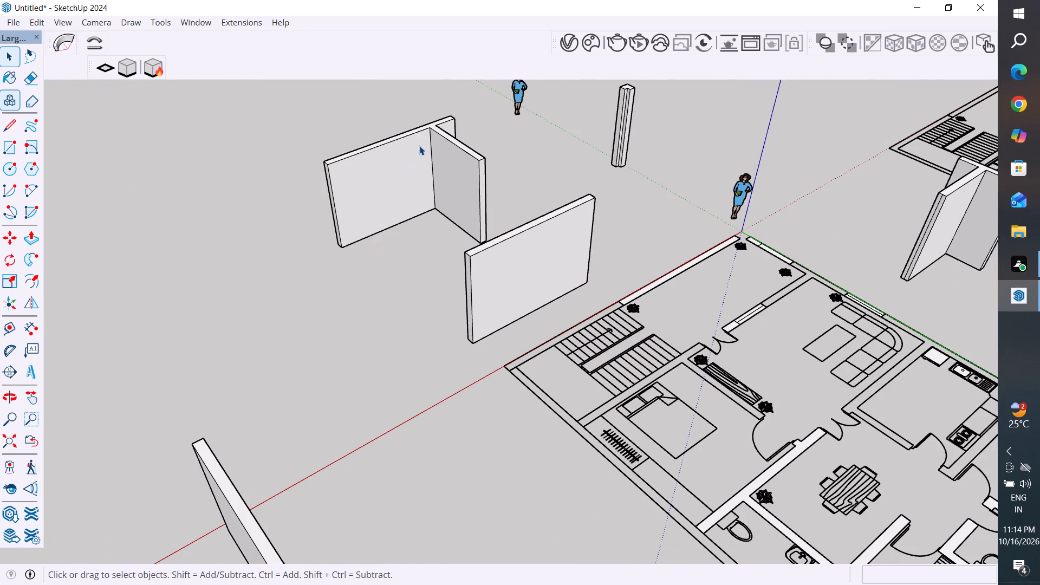
pyautogui.tripleClick(420, 144)
pyautogui.doubleClick(420, 144)
pyautogui.rightClick(420, 144)
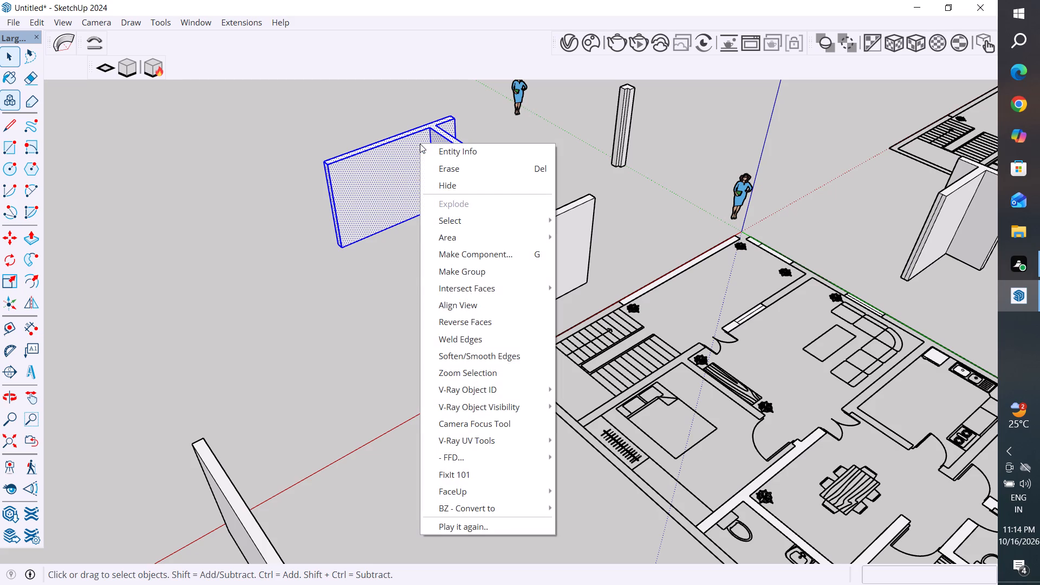
pyautogui.click(484, 272)
# Inspect the grouped bedroom wall from below and from the side.
pyautogui.scroll(-4, 467, 353)
pyautogui.moveTo(429, 321); pyautogui.dragTo(497, 226, button='middle')
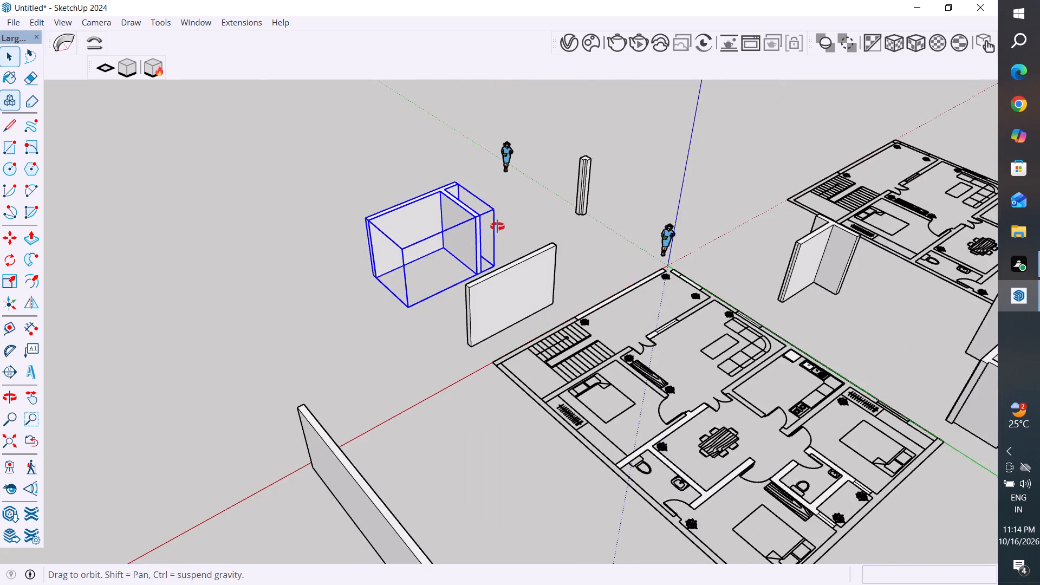
pyautogui.moveTo(497, 226); pyautogui.dragTo(607, 44, button='middle')
pyautogui.scroll(10, 341, 381)
pyautogui.moveTo(394, 428); pyautogui.dragTo(492, 274, button='middle')
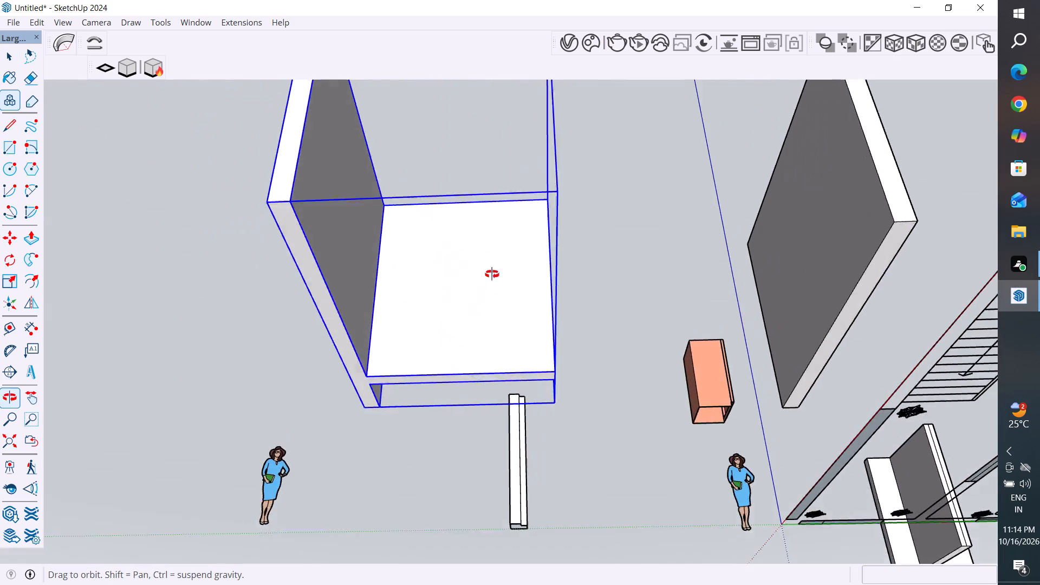
pyautogui.moveTo(492, 274); pyautogui.dragTo(294, 584, button='middle')
pyautogui.scroll(-12, 371, 389)
pyautogui.moveTo(571, 409); pyautogui.dragTo(558, 435, button='middle')
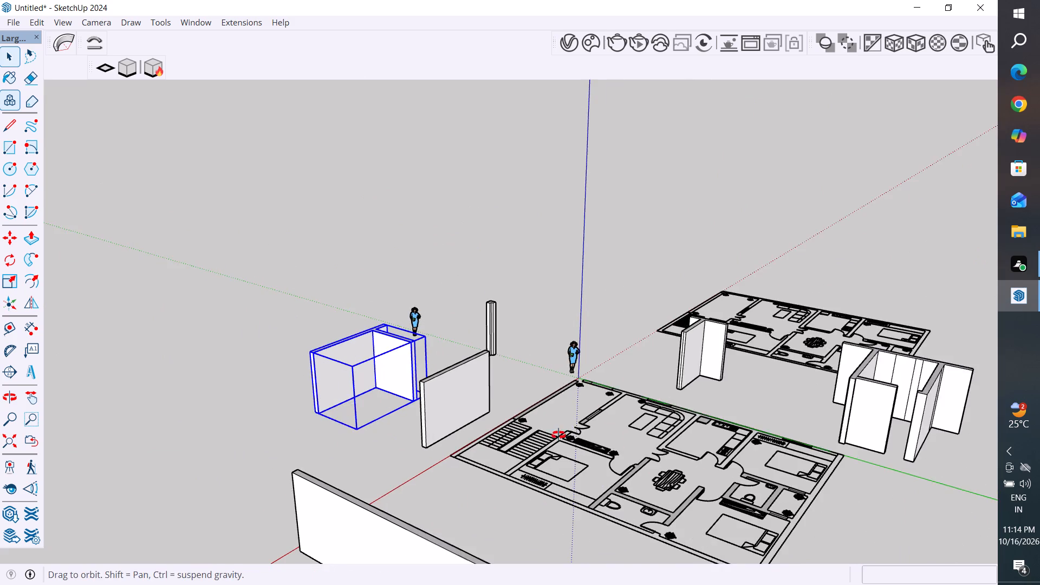
# Delete the filled faces of the wall stub and the two adjoining window strips beside the double door.
pyautogui.moveTo(558, 435); pyautogui.dragTo(537, 512, button='middle')
pyautogui.scroll(13, 585, 406)
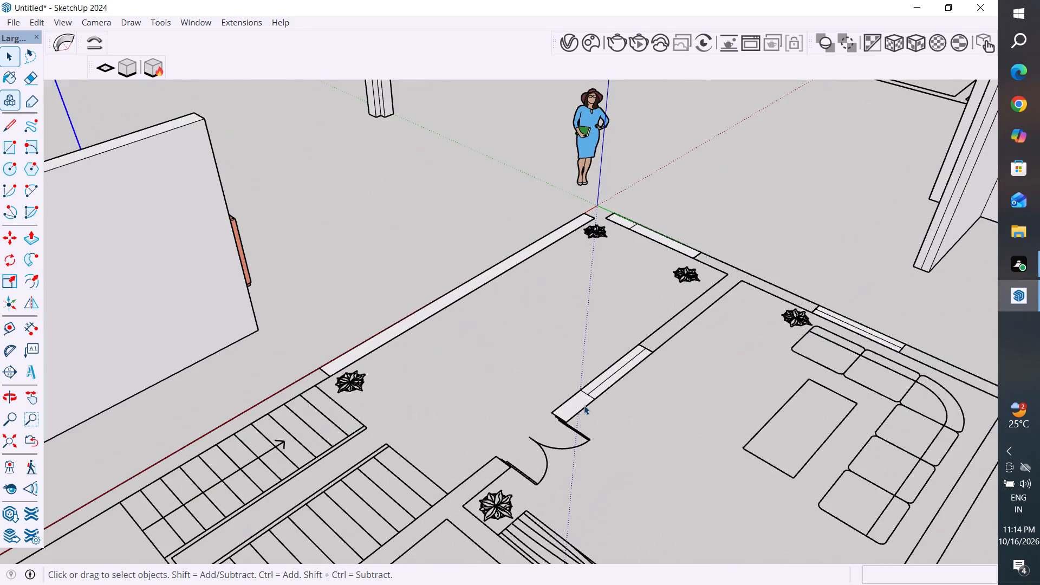
pyautogui.click(582, 401)
pyautogui.press('Delete')
pyautogui.scroll(4, 593, 386)
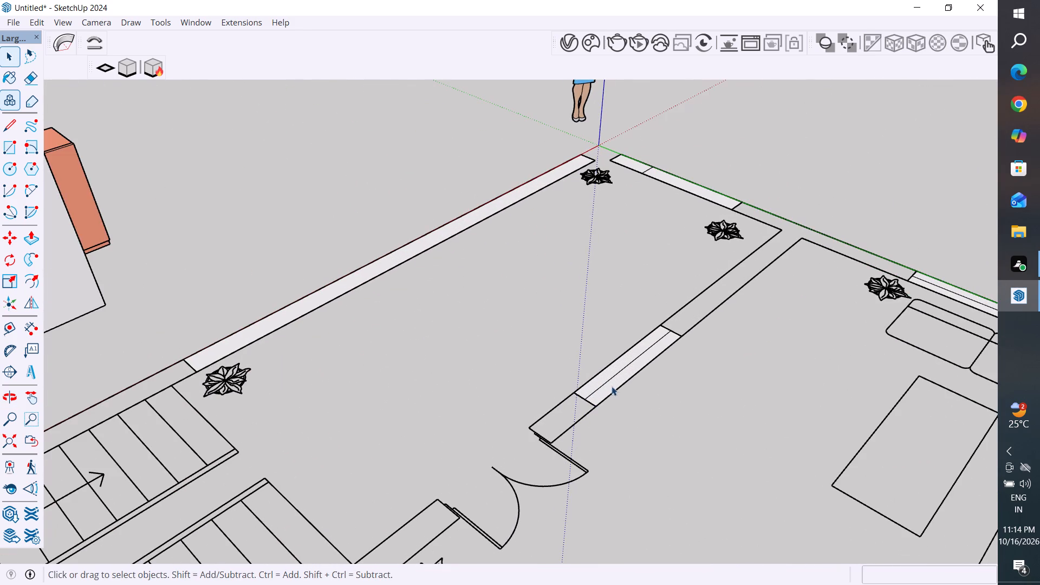
pyautogui.click(616, 381)
pyautogui.press('Delete')
pyautogui.click(621, 363)
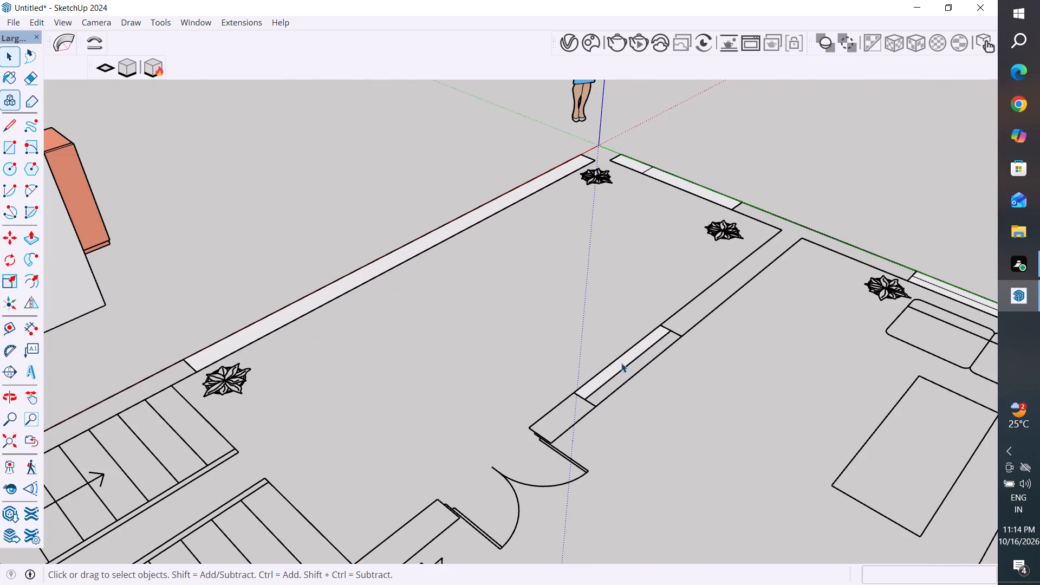
pyautogui.press('Delete')
# Move the grouped bedroom wall and cross wall onto the plan, placing its base corner where the stair-bedroom wall meets the outer wall.
pyautogui.scroll(-18, 623, 377)
pyautogui.click(381, 305)
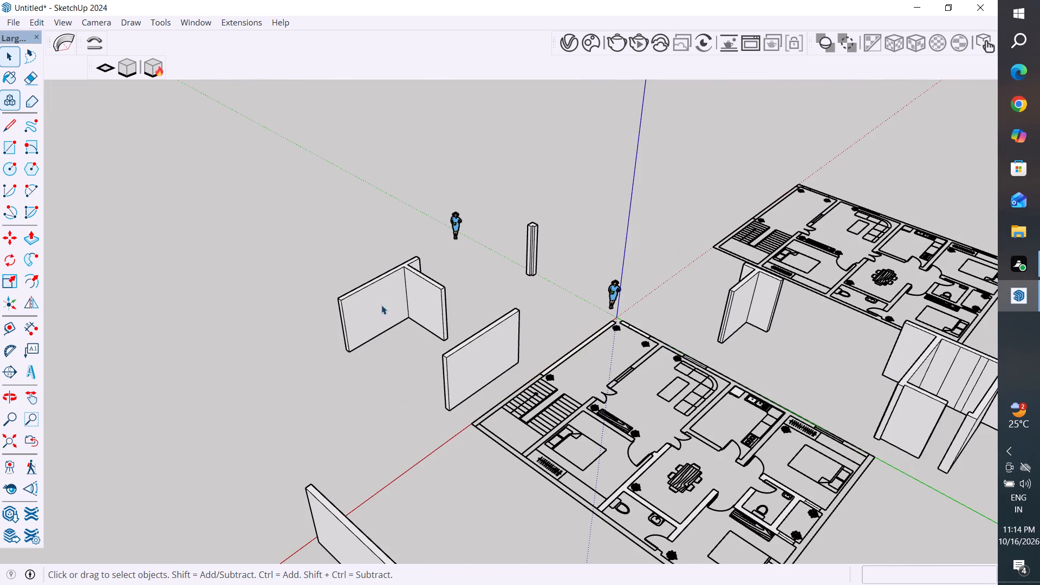
pyautogui.press('m')
pyautogui.scroll(11, 348, 348)
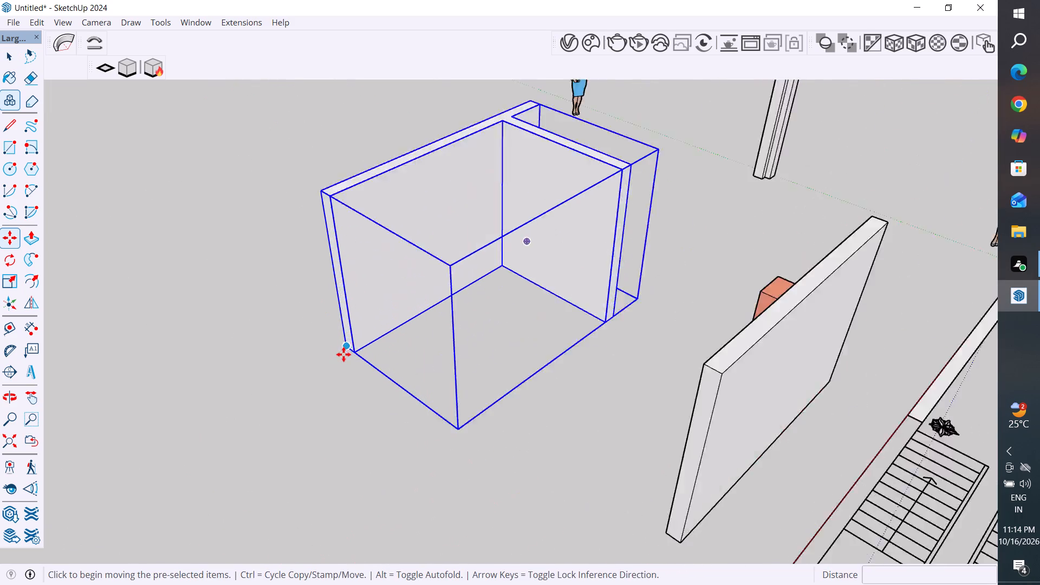
pyautogui.scroll(2, 343, 354)
pyautogui.click(342, 348)
pyautogui.scroll(-6, 359, 339)
pyautogui.scroll(-5, 427, 300)
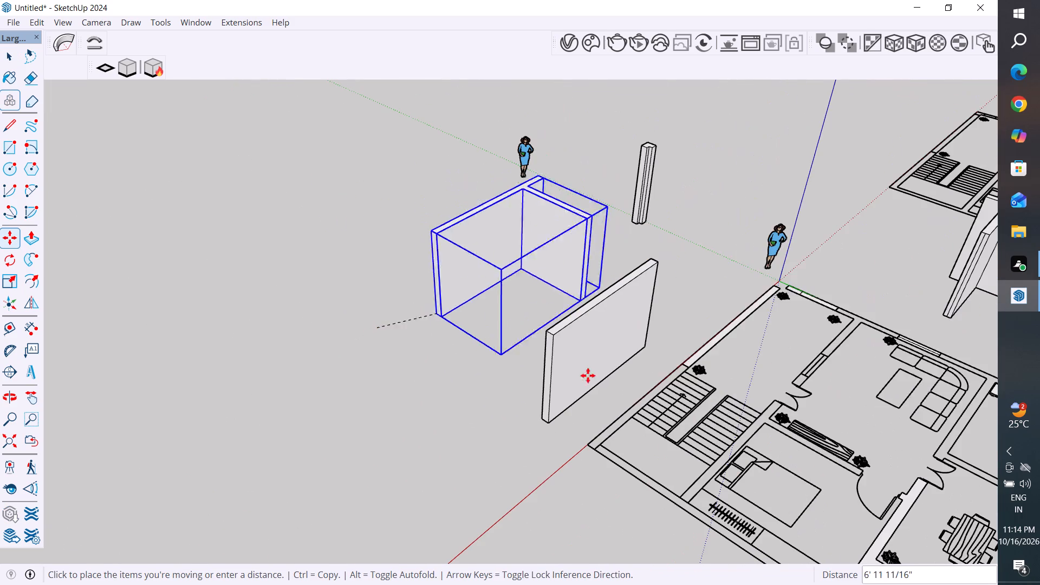
pyautogui.scroll(-5, 621, 356)
pyautogui.scroll(5, 678, 463)
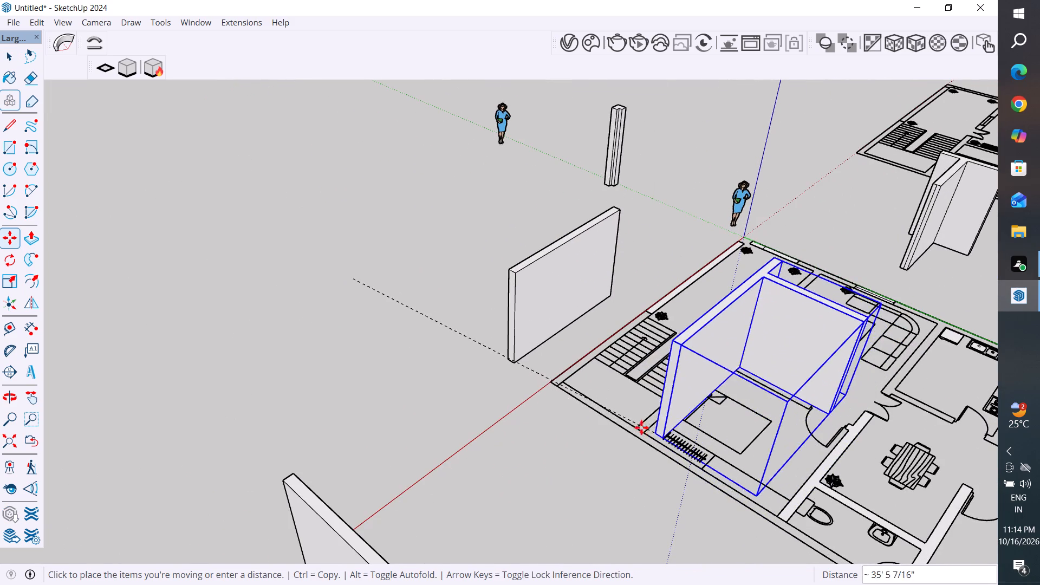
pyautogui.click(636, 427)
# Move the loose straight wall onto the plan's outer edge beside the stairs, matching its base corner to the plan's corner.
pyautogui.scroll(-2, 462, 381)
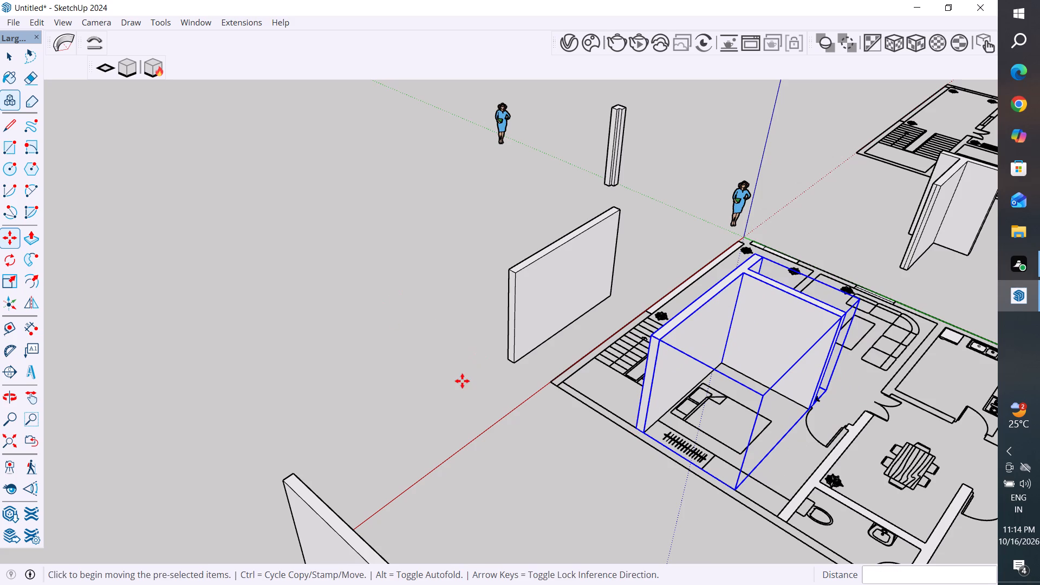
pyautogui.scroll(-2, 462, 381)
pyautogui.moveTo(518, 406); pyautogui.dragTo(580, 423, button='middle')
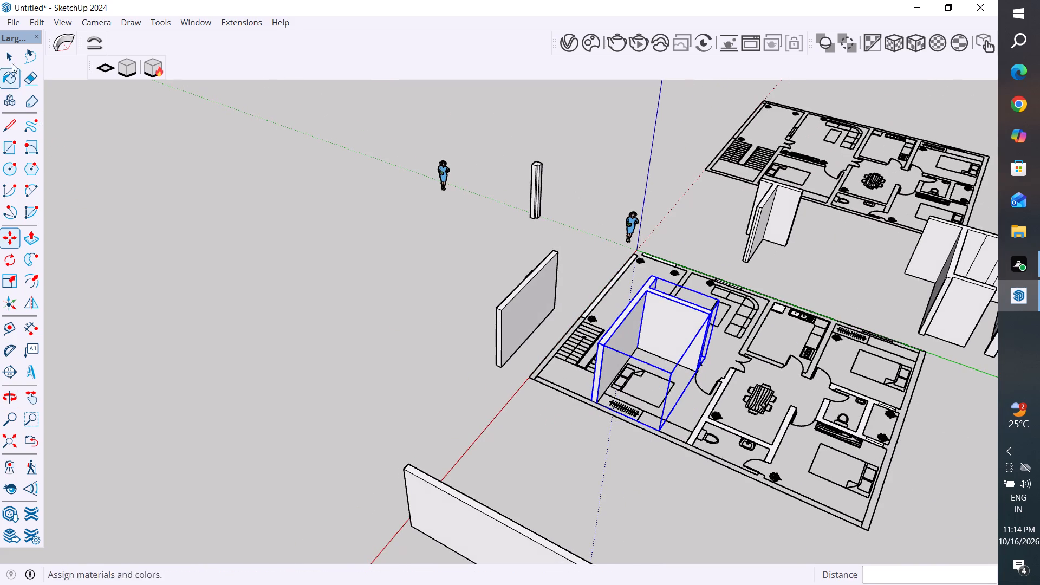
pyautogui.click(12, 56)
pyautogui.click(507, 316)
pyautogui.press('m')
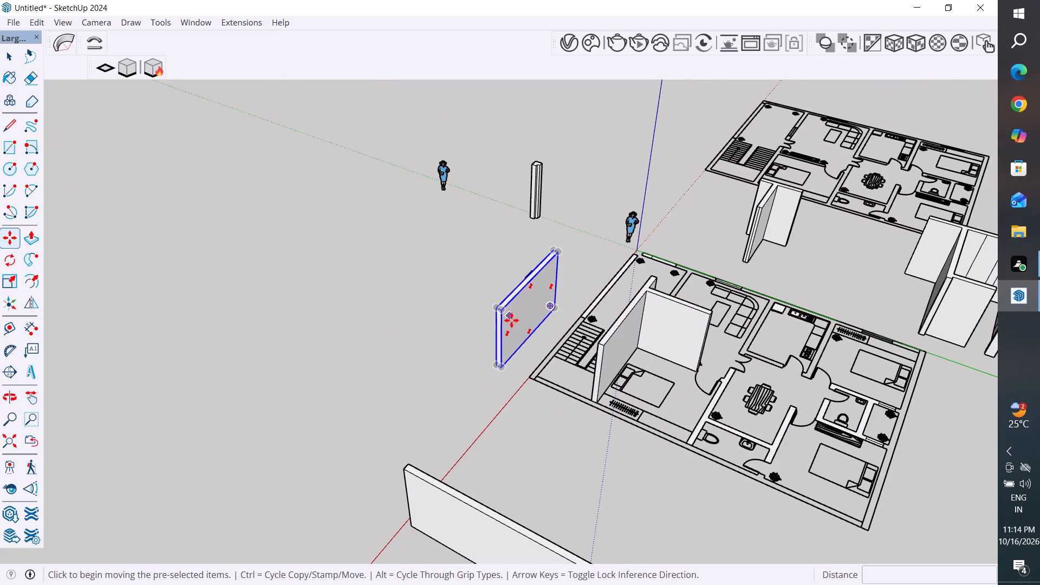
pyautogui.press('space')
pyautogui.scroll(7, 498, 364)
pyautogui.press('m')
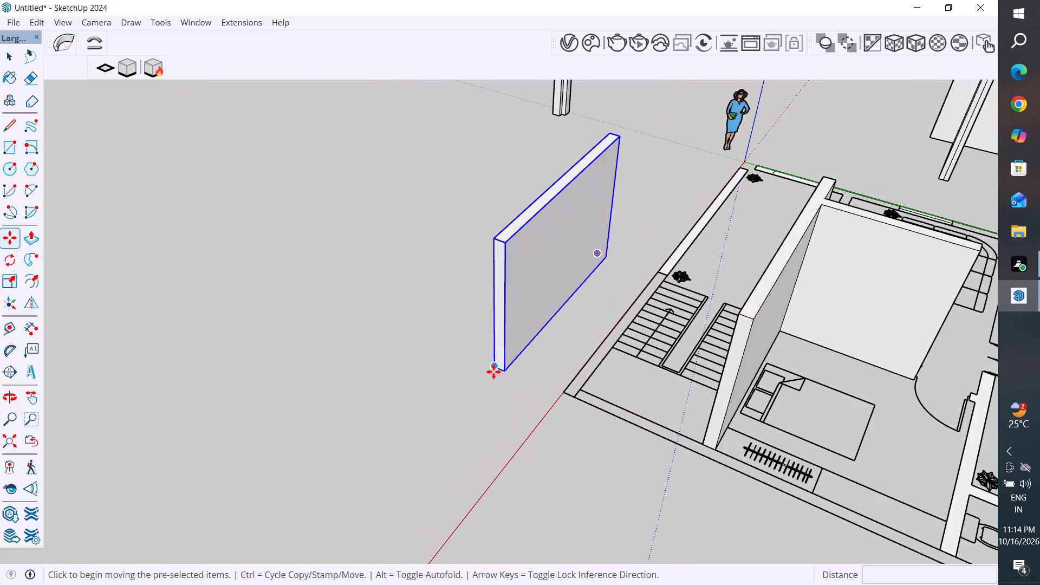
pyautogui.click(493, 370)
pyautogui.click(565, 394)
# Examine the wall group standing between the two floor plans from several sides against the matching plan outline.
pyautogui.scroll(-6, 516, 427)
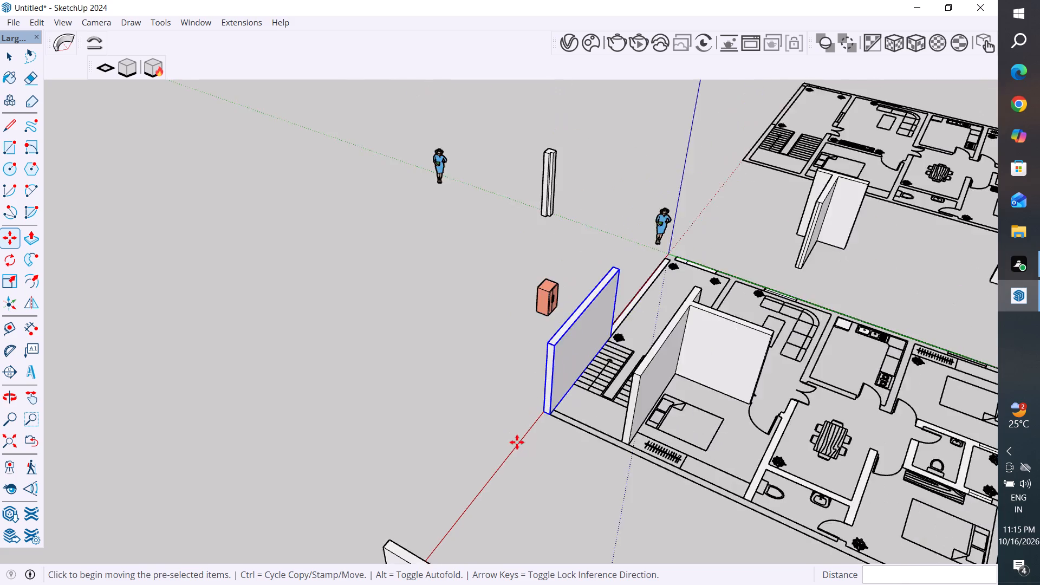
pyautogui.scroll(-6, 517, 442)
pyautogui.moveTo(670, 424); pyautogui.dragTo(436, 427, button='middle')
pyautogui.scroll(-5, 652, 296)
pyautogui.scroll(4, 736, 355)
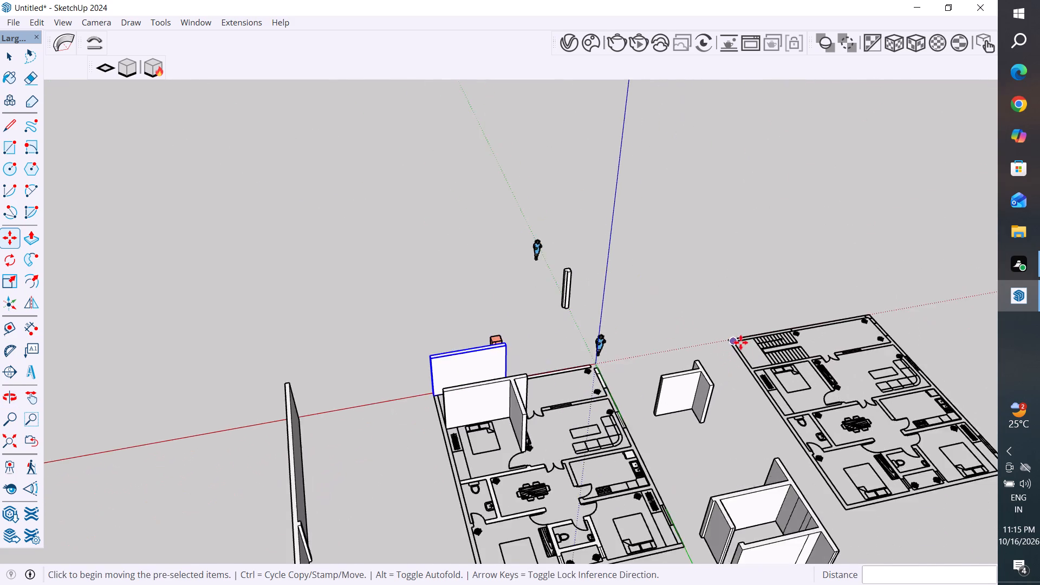
pyautogui.scroll(4, 740, 342)
pyautogui.click(5, 55)
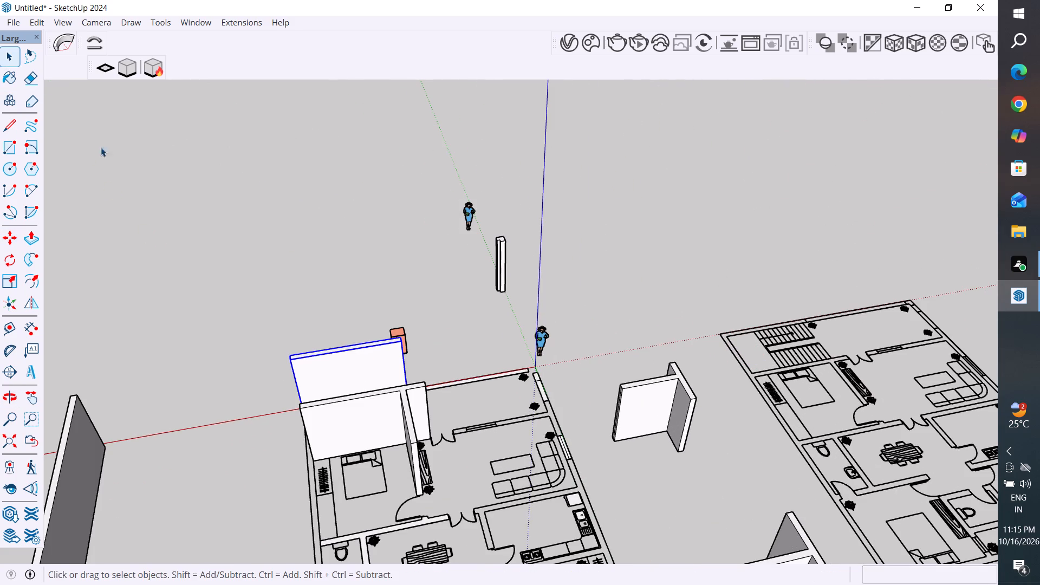
pyautogui.click(139, 171)
pyautogui.moveTo(744, 472); pyautogui.dragTo(724, 512, button='middle')
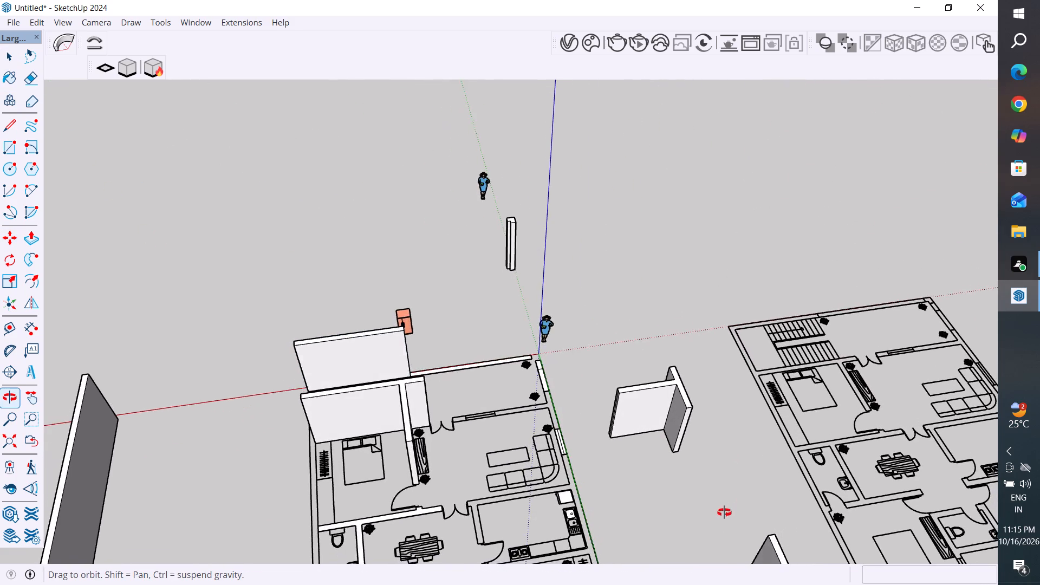
pyautogui.moveTo(724, 512); pyautogui.dragTo(707, 545, button='middle')
pyautogui.moveTo(694, 348); pyautogui.dragTo(699, 396)
pyautogui.scroll(1, 697, 443)
pyautogui.moveTo(677, 473); pyautogui.dragTo(699, 261, button='middle')
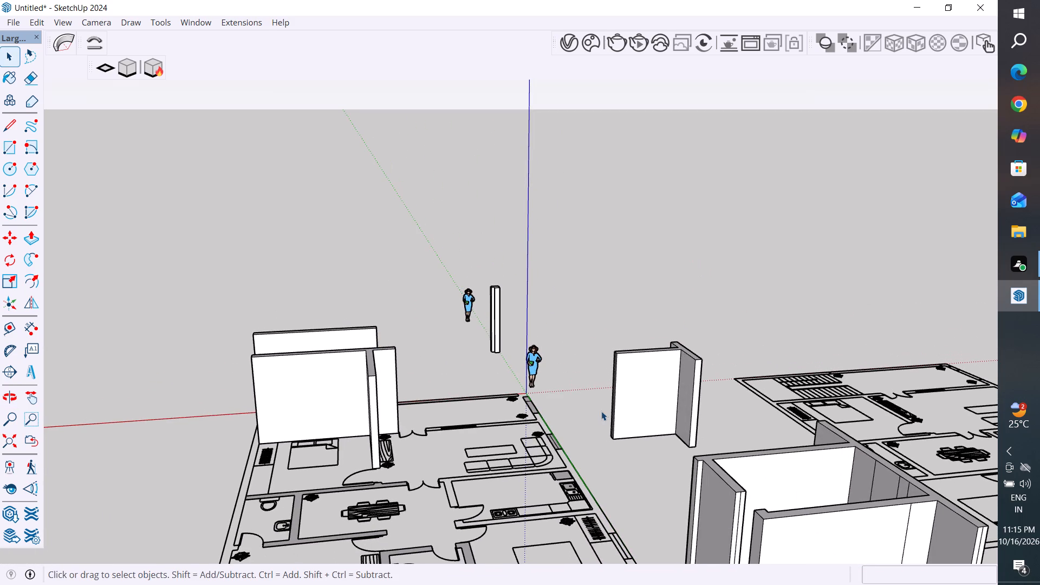
pyautogui.moveTo(645, 457); pyautogui.dragTo(739, 523, button='middle')
pyautogui.scroll(4, 665, 397)
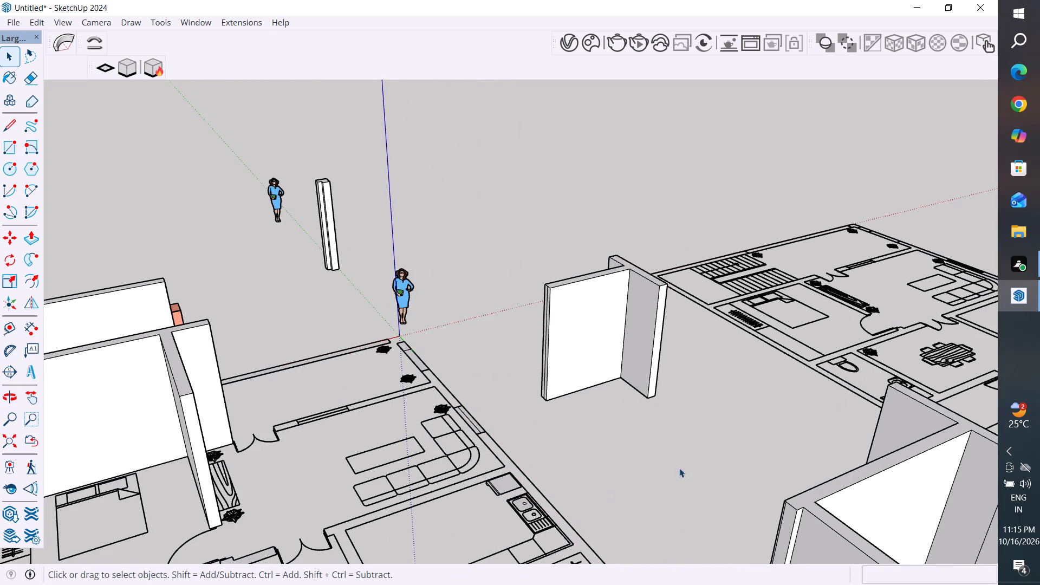
pyautogui.moveTo(679, 468); pyautogui.dragTo(402, 432, button='middle')
pyautogui.scroll(5, 673, 488)
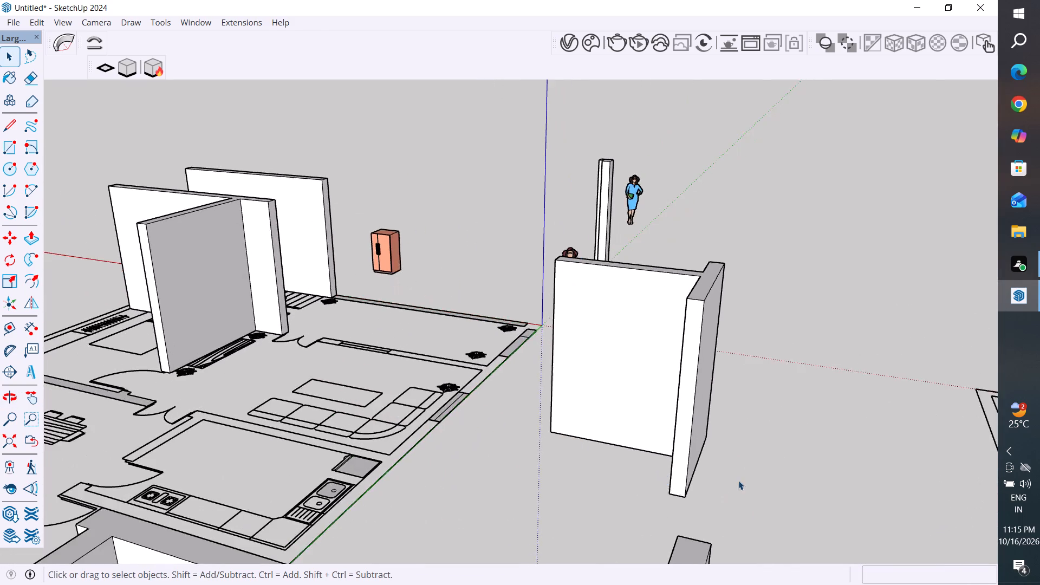
pyautogui.scroll(2, 738, 480)
pyautogui.moveTo(742, 495); pyautogui.dragTo(814, 584, button='middle')
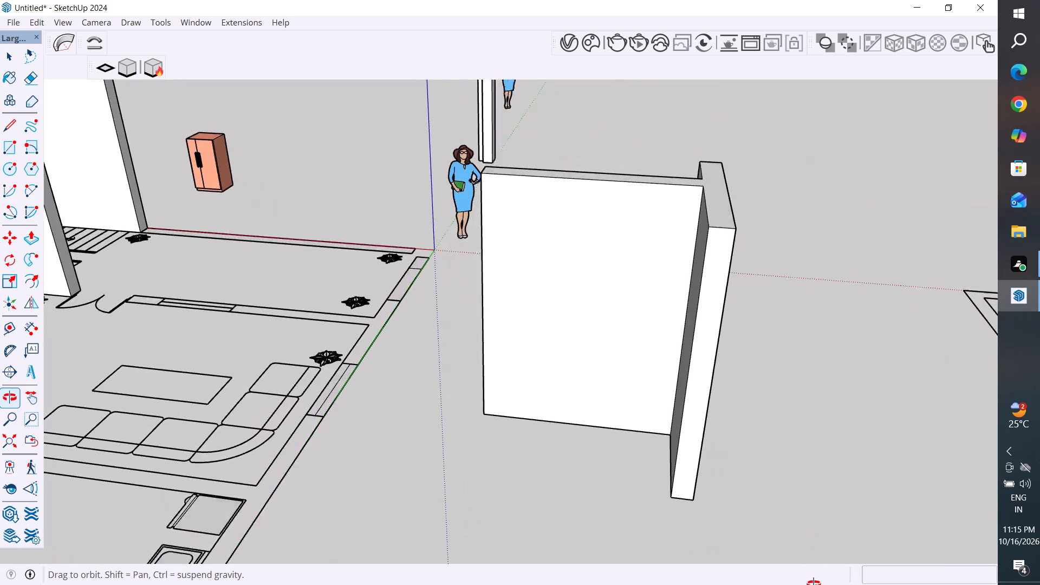
pyautogui.moveTo(814, 584); pyautogui.dragTo(833, 584, button='middle')
pyautogui.scroll(-10, 601, 355)
pyautogui.moveTo(609, 357); pyautogui.dragTo(691, 406, button='middle')
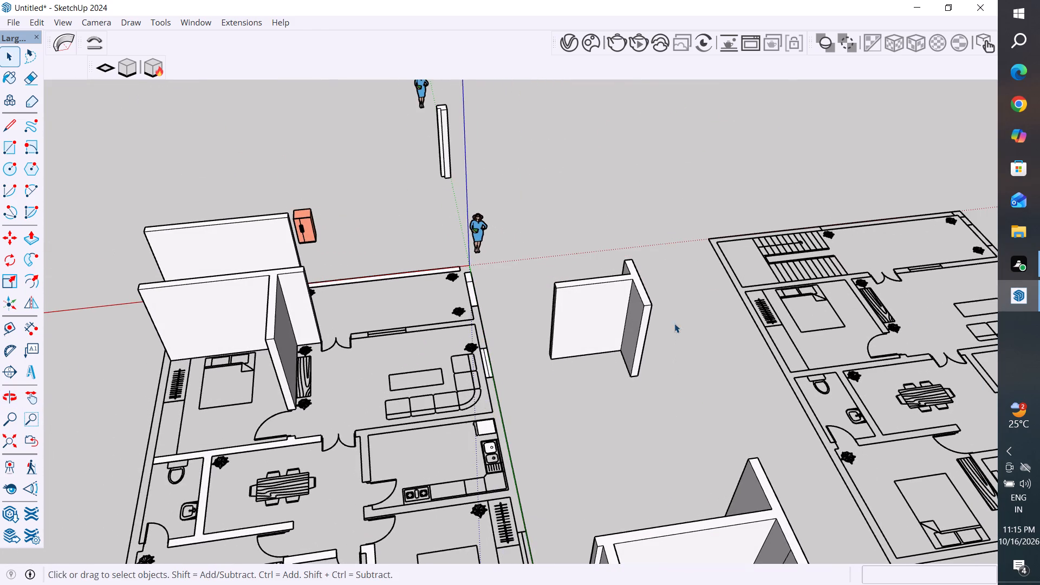
# Move the wall group between the two plans about 15' 8" onto the outer wall by the living room sofa.
pyautogui.moveTo(659, 244); pyautogui.dragTo(538, 379)
pyautogui.write('M')
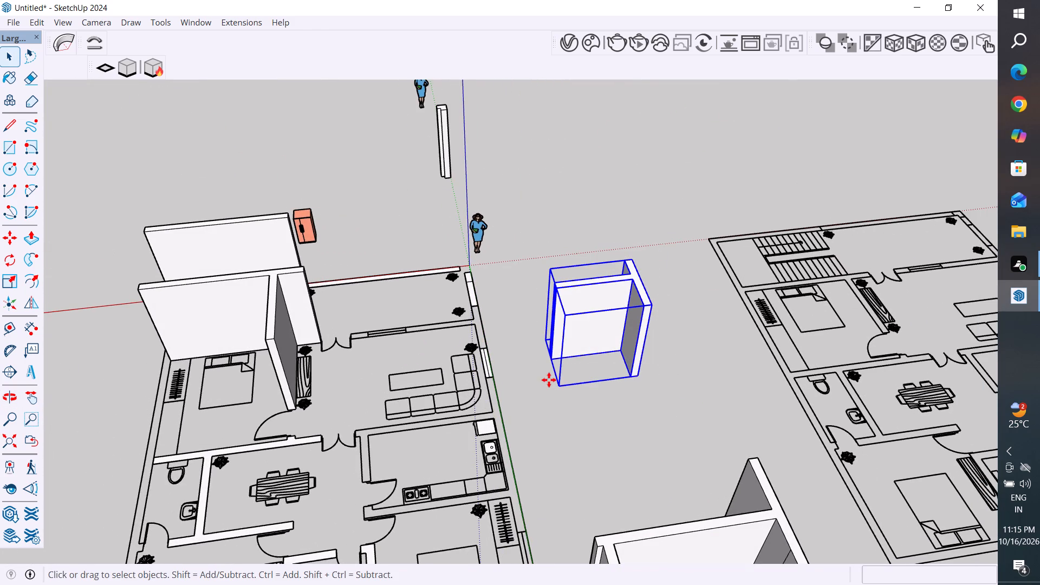
pyautogui.press('space')
pyautogui.press('m')
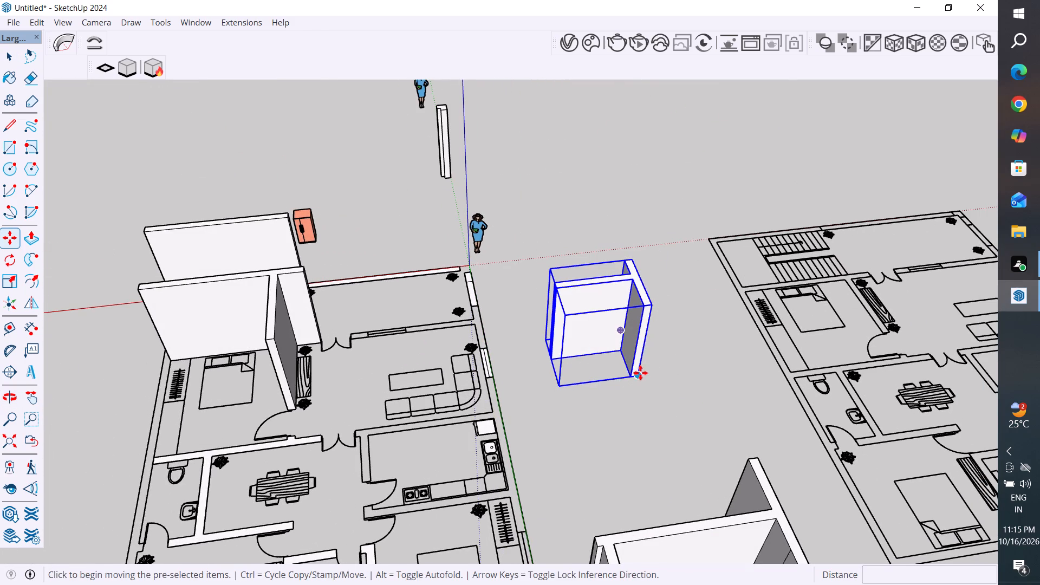
pyautogui.click(642, 374)
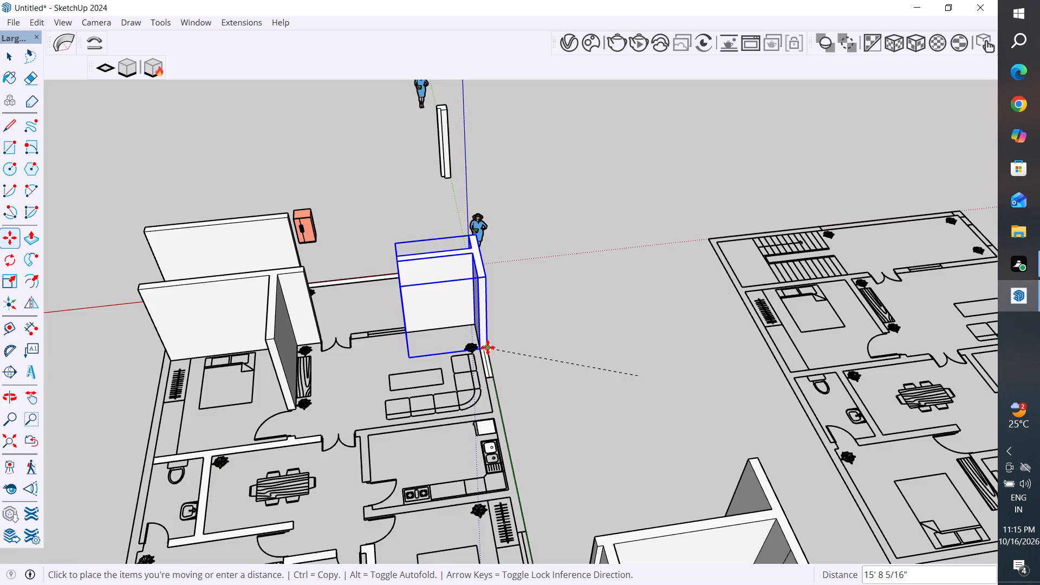
pyautogui.click(487, 347)
# Delete the stray vertical edges on the loose room block's outer side face and on the end of its projecting wall.
pyautogui.scroll(-15, 608, 451)
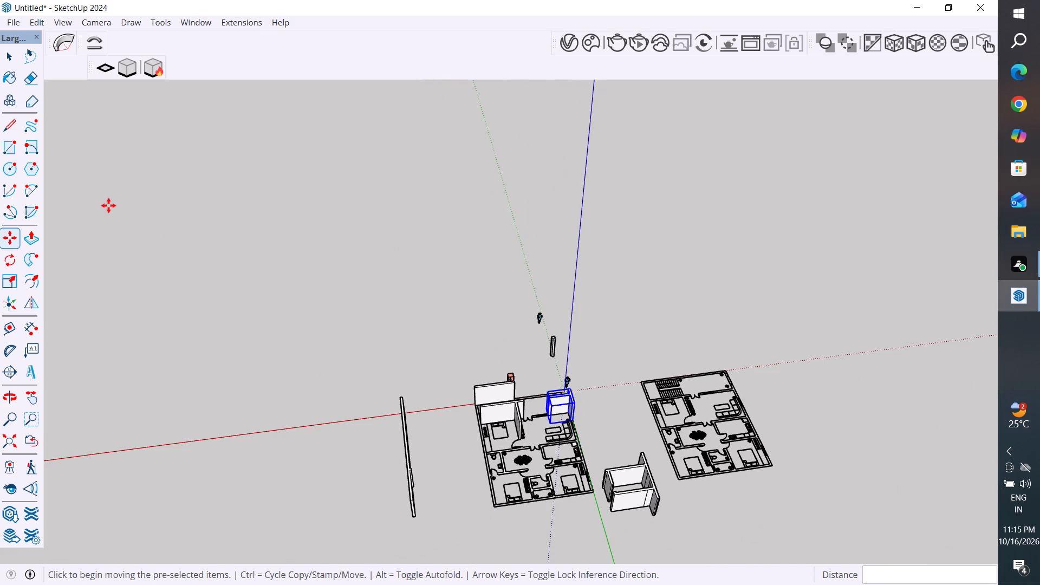
pyautogui.click(17, 56)
pyautogui.click(301, 254)
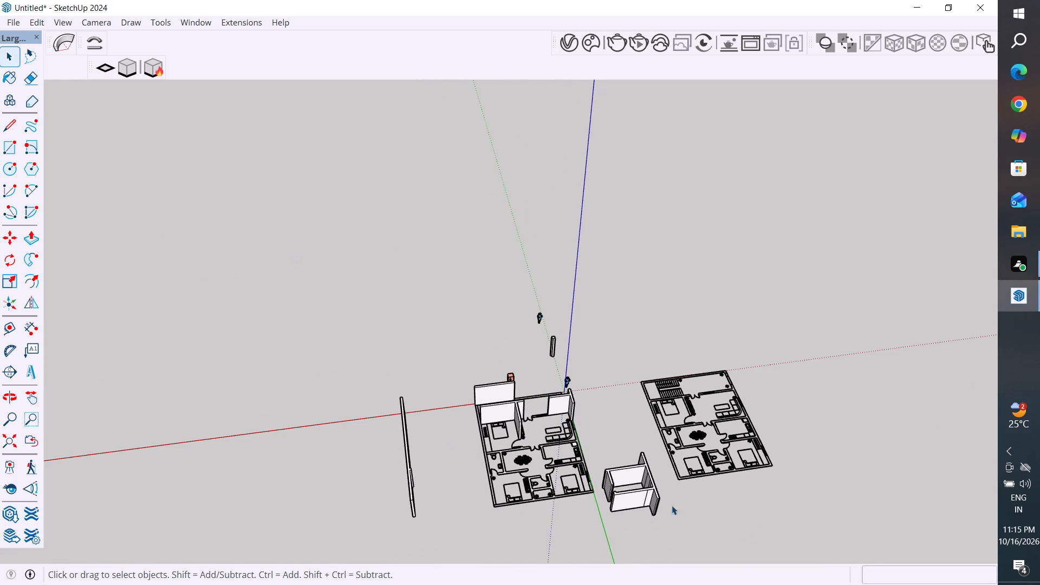
pyautogui.scroll(7, 667, 514)
pyautogui.click(638, 487)
pyautogui.scroll(3, 649, 497)
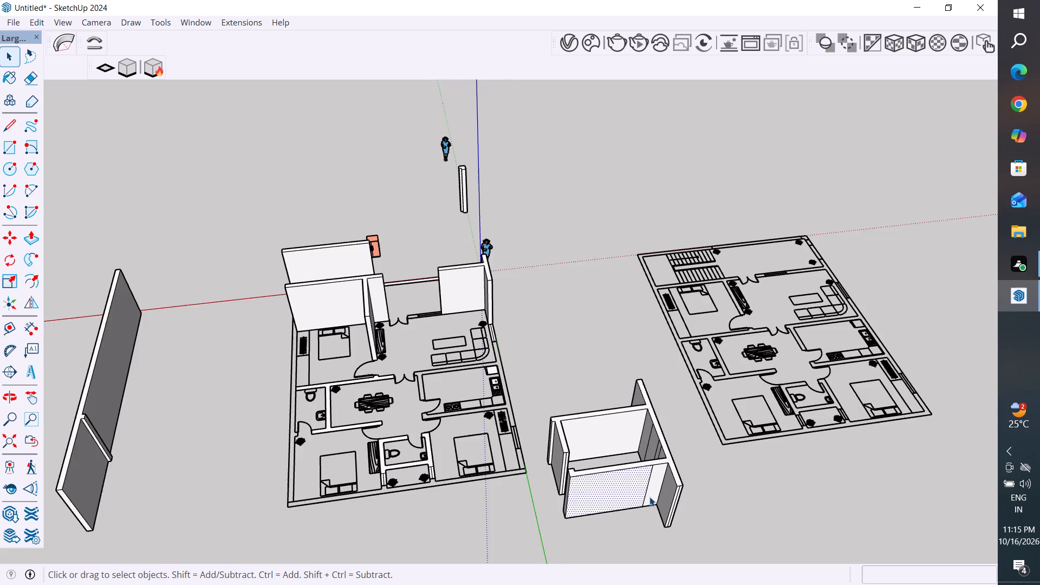
pyautogui.click(645, 490)
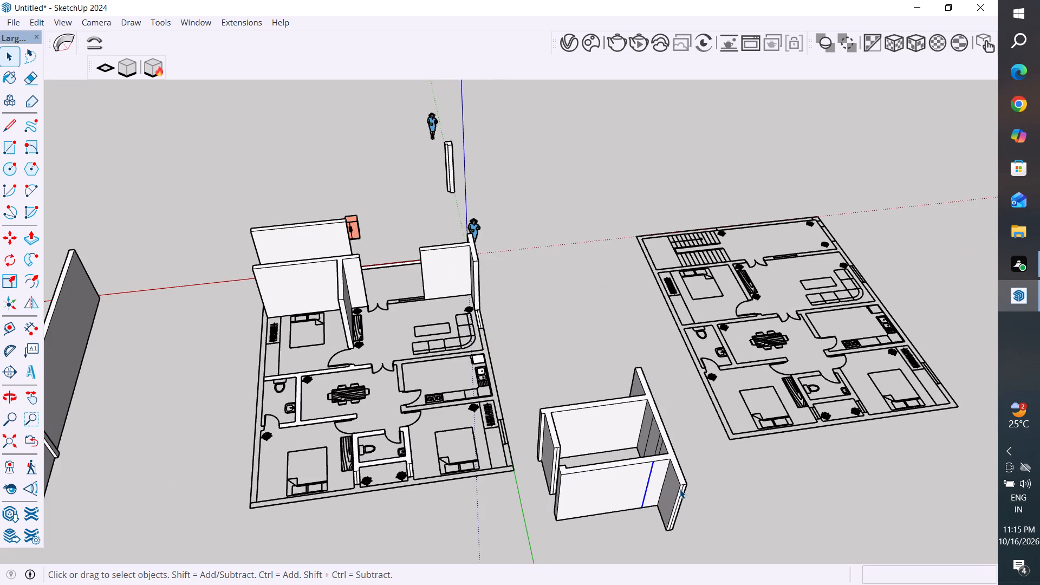
pyautogui.press('Delete')
pyautogui.scroll(8, 679, 495)
pyautogui.click(682, 494)
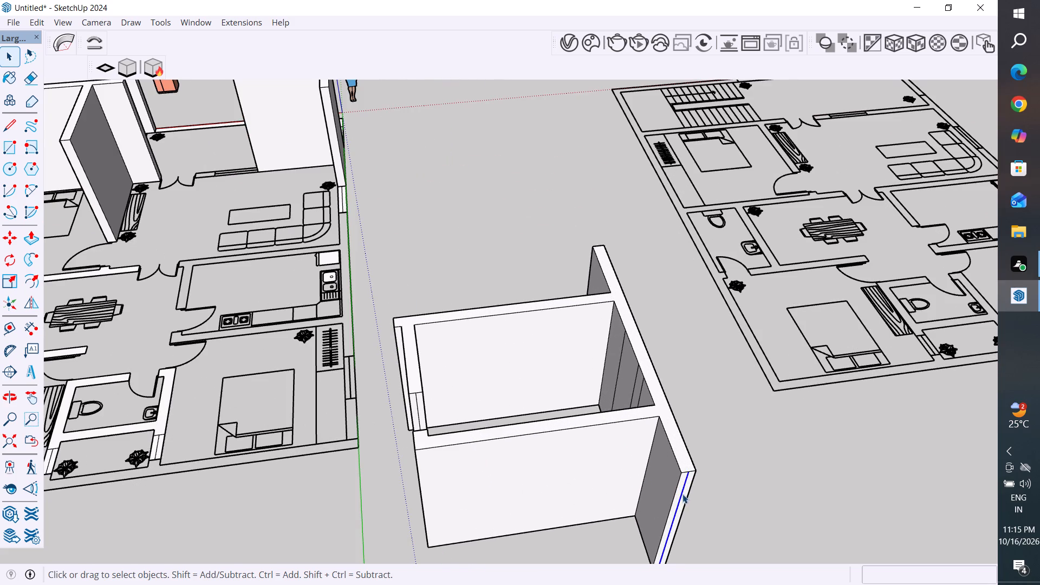
pyautogui.press('Delete')
# Delete the three stray vertical edges on the inner face of the room block's long continuous wall with projecting ends.
pyautogui.moveTo(634, 377); pyautogui.dragTo(803, 439, button='middle')
pyautogui.scroll(5, 725, 369)
pyautogui.click(736, 361)
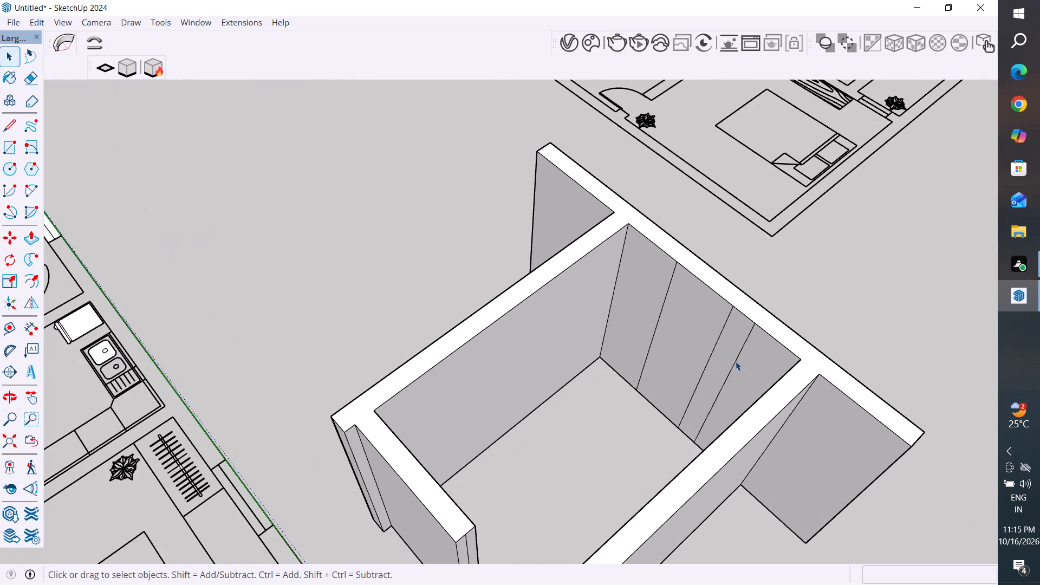
pyautogui.press('Delete')
pyautogui.click(720, 332)
pyautogui.press('Delete')
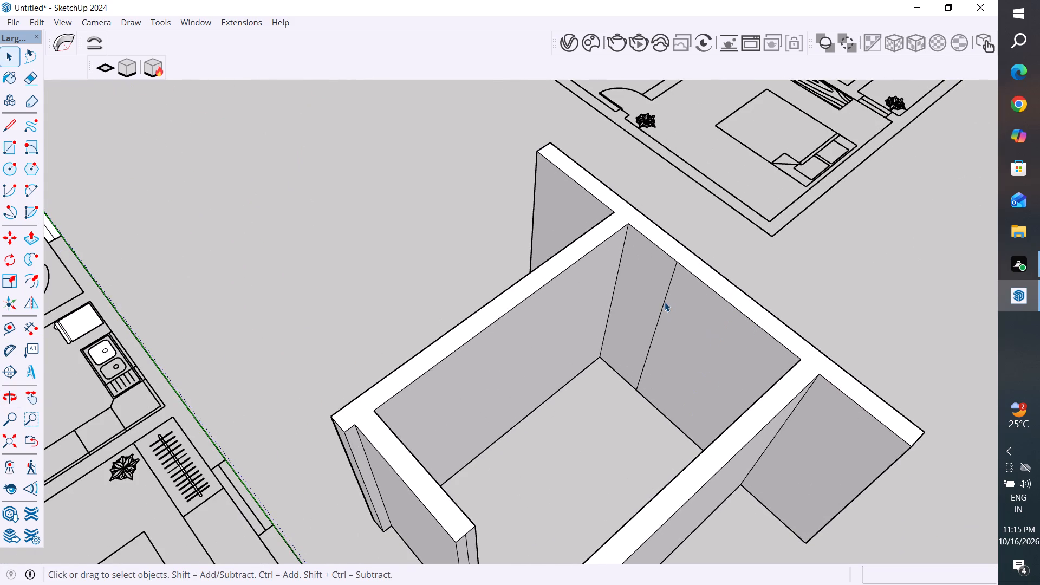
pyautogui.click(666, 301)
pyautogui.press('Delete')
# Delete the stray vertical edges on the short wall's free end and on the end face of the adjoining outer corner.
pyautogui.scroll(-5, 708, 339)
pyautogui.scroll(4, 578, 446)
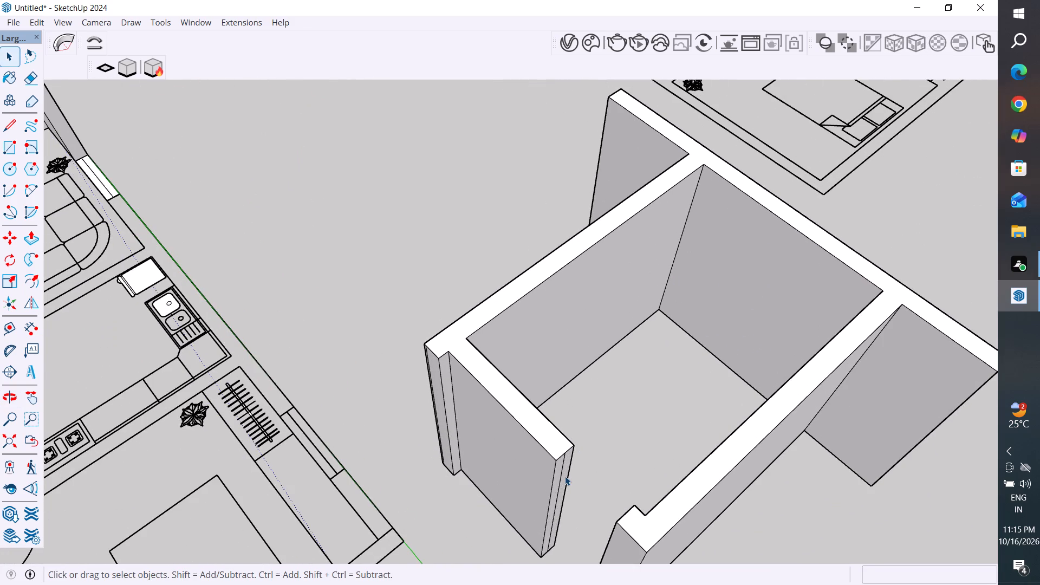
pyautogui.click(562, 474)
pyautogui.press('Delete')
pyautogui.scroll(1, 445, 396)
pyautogui.moveTo(456, 402); pyautogui.dragTo(700, 417, button='middle')
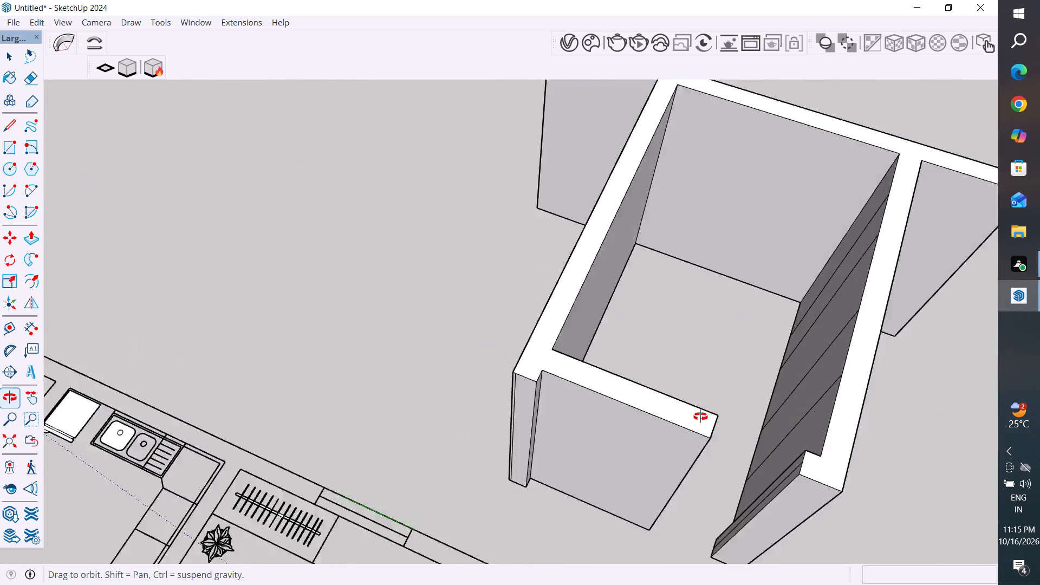
pyautogui.moveTo(700, 417); pyautogui.dragTo(783, 417, button='middle')
pyautogui.scroll(-3, 647, 495)
pyautogui.scroll(9, 639, 411)
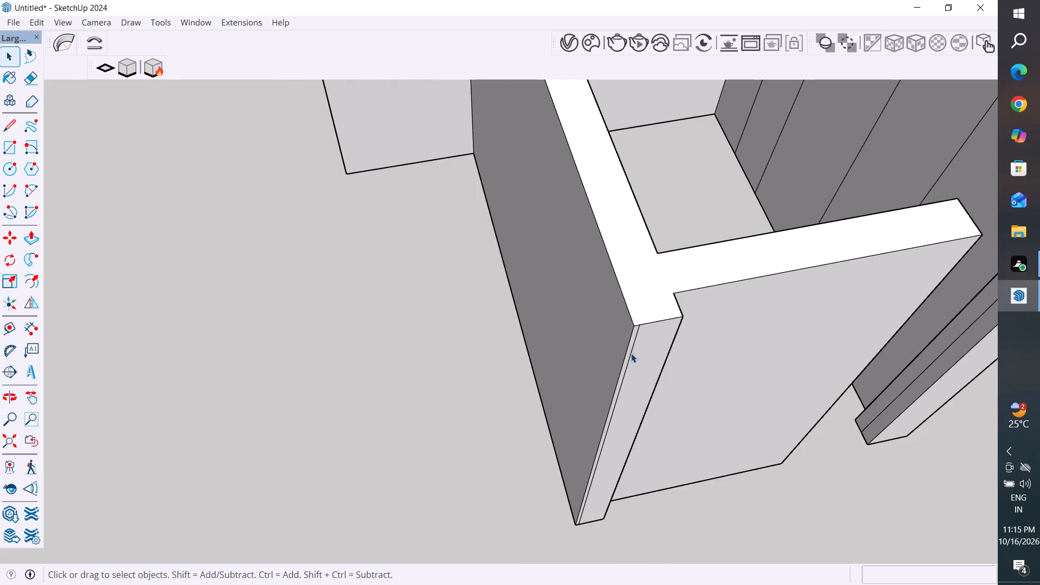
pyautogui.click(631, 350)
pyautogui.press('Delete')
pyautogui.scroll(-12, 607, 465)
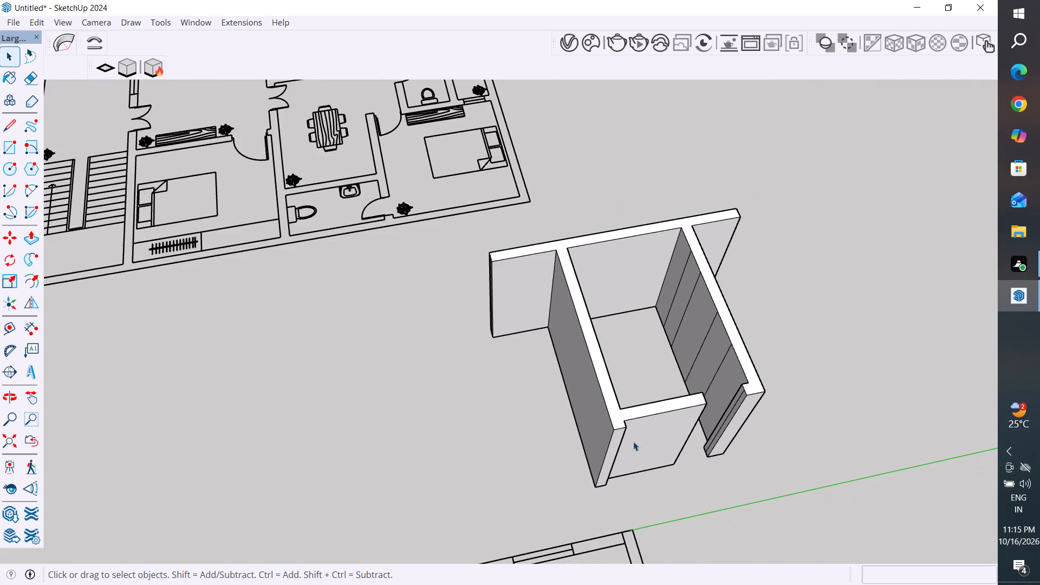
# Delete the stray vertical edges on the short return's end face and the four on the adjoining long wall's inner face.
pyautogui.scroll(7, 738, 401)
pyautogui.click(746, 389)
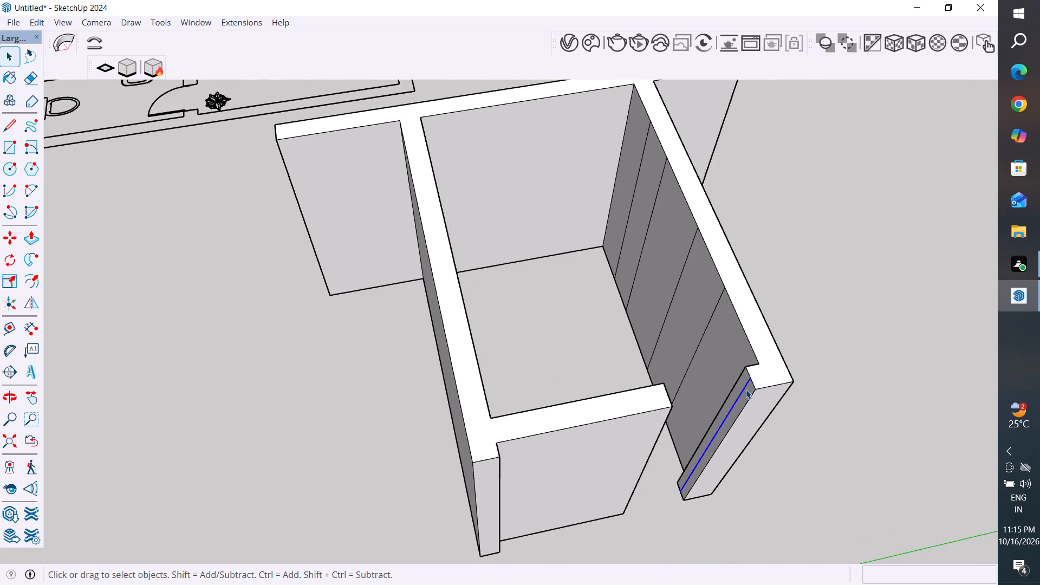
pyautogui.press('Delete')
pyautogui.click(717, 309)
pyautogui.press('Delete')
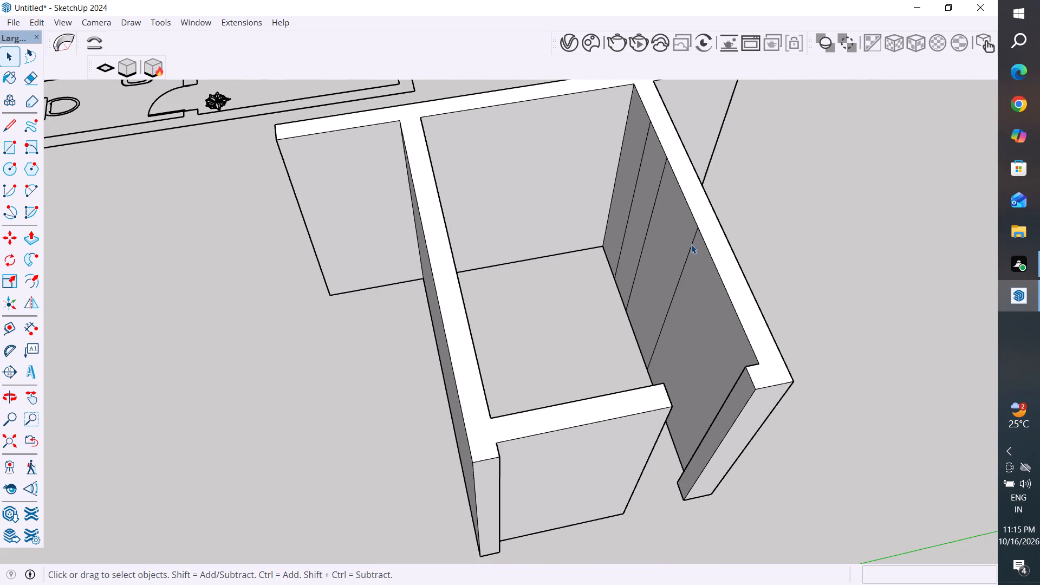
pyautogui.click(693, 246)
pyautogui.press('Delete')
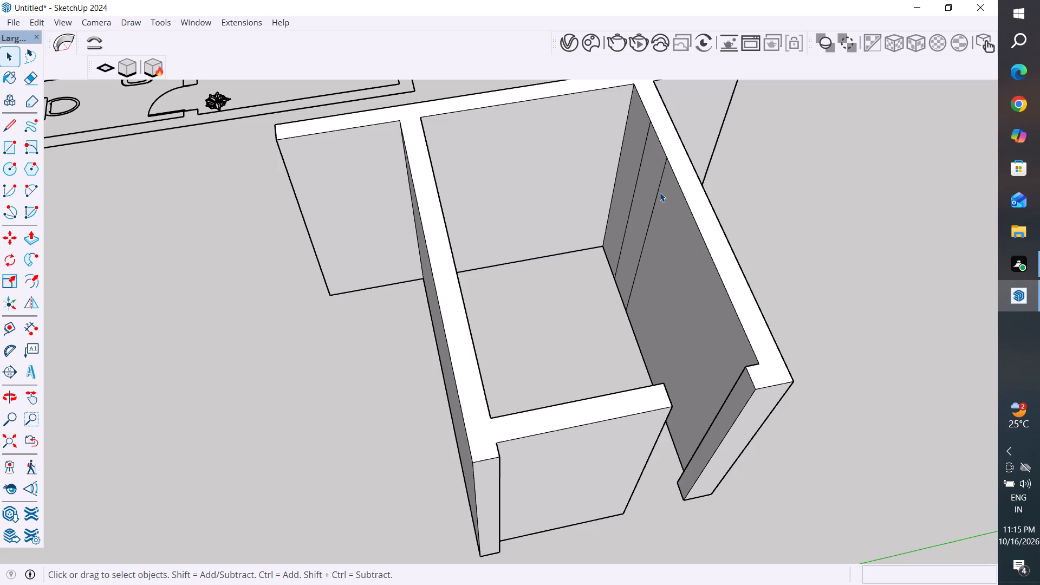
pyautogui.click(660, 192)
pyautogui.press('Delete')
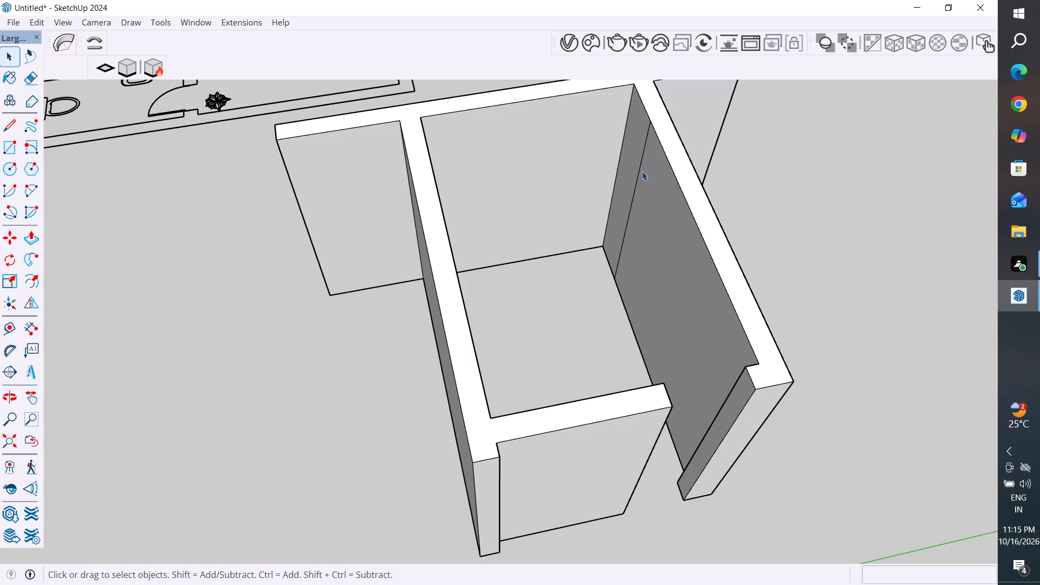
pyautogui.click(641, 171)
pyautogui.press('Delete')
# Make the whole cleaned room block between the two floor plans into a group.
pyautogui.scroll(-11, 519, 353)
pyautogui.moveTo(624, 348); pyautogui.dragTo(326, 421, button='middle')
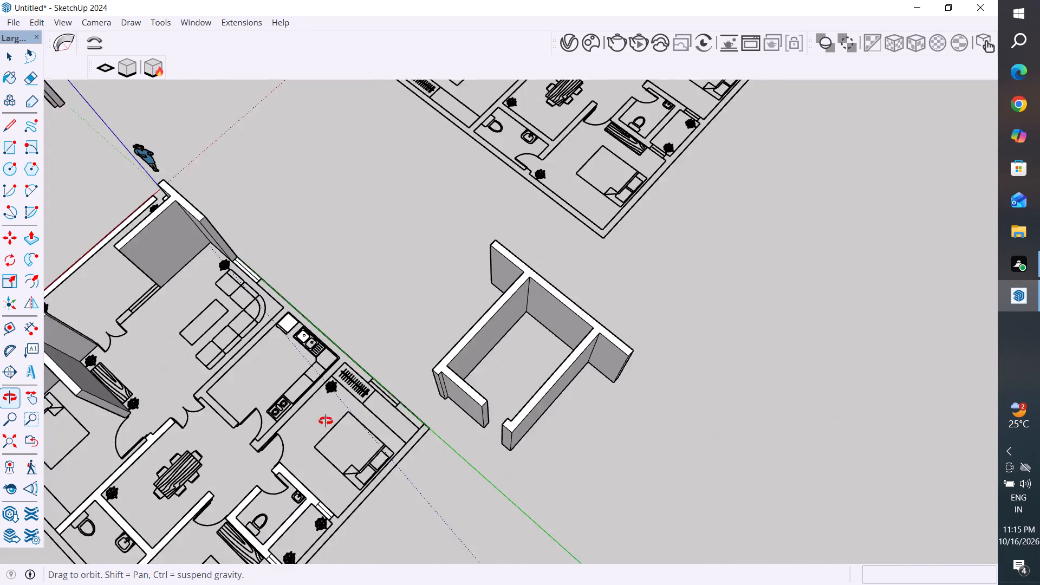
pyautogui.moveTo(326, 421); pyautogui.dragTo(327, 423, button='middle')
pyautogui.moveTo(674, 409); pyautogui.dragTo(511, 356, button='middle')
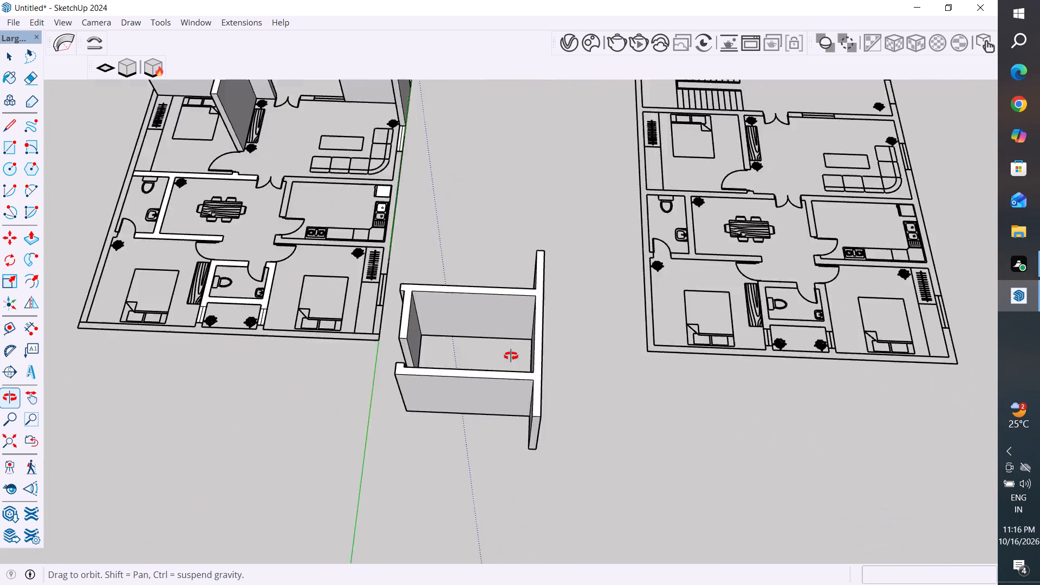
pyautogui.moveTo(511, 356); pyautogui.dragTo(492, 432, button='middle')
pyautogui.moveTo(589, 217); pyautogui.dragTo(520, 387)
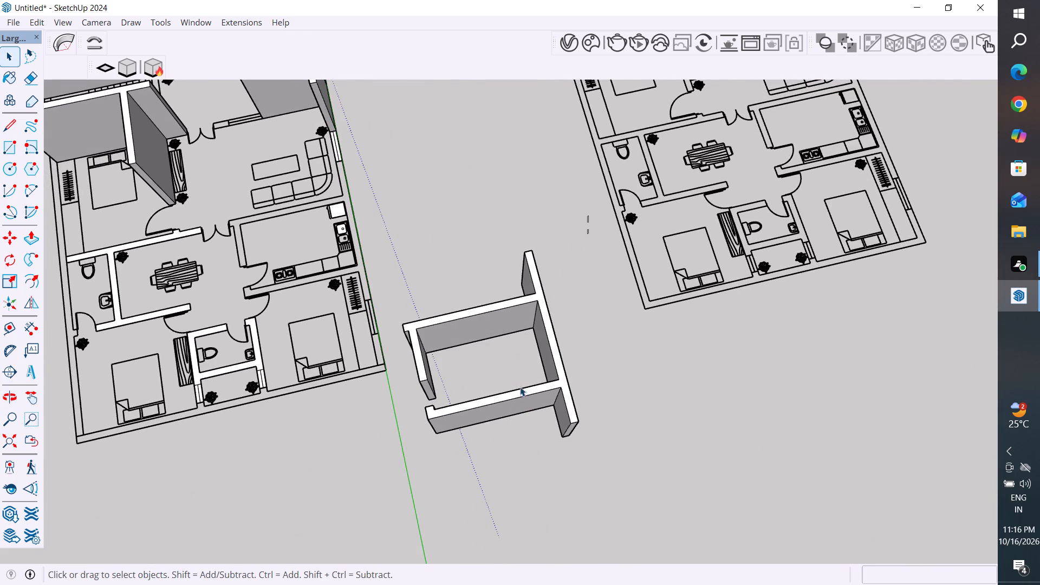
pyautogui.moveTo(520, 387); pyautogui.dragTo(399, 466)
pyautogui.rightClick(424, 369)
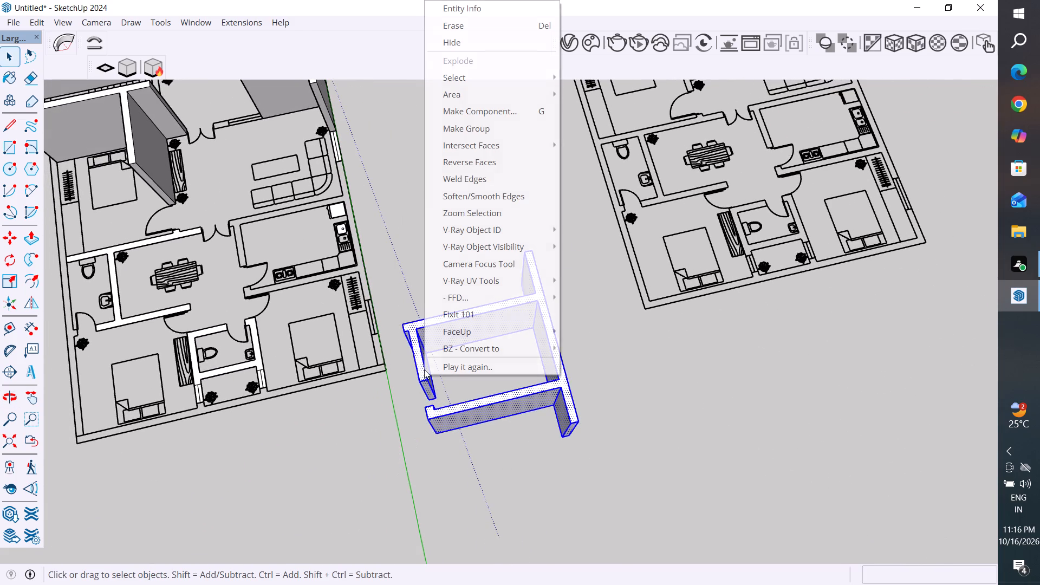
pyautogui.click(495, 129)
pyautogui.click(596, 259)
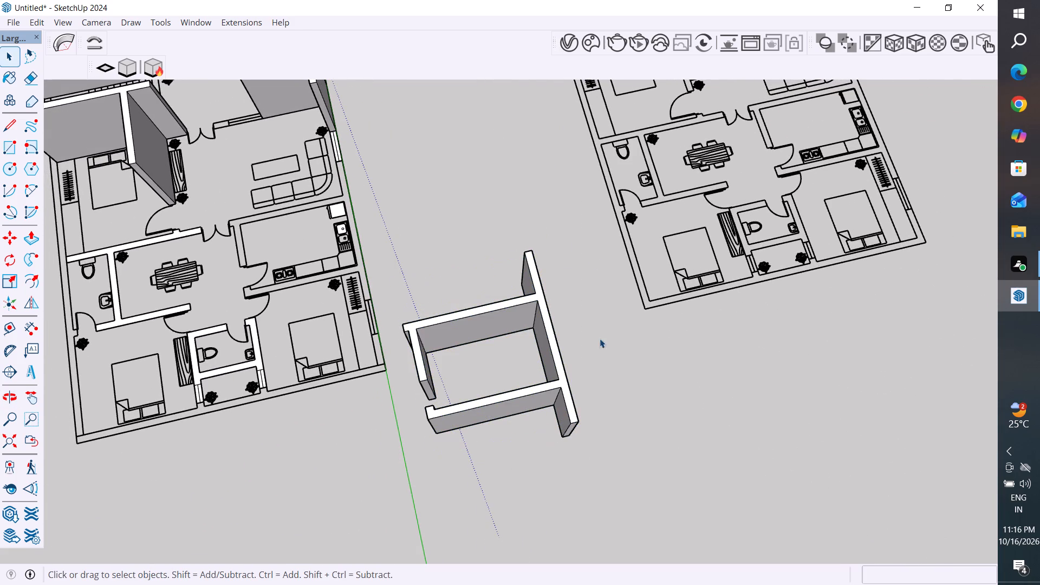
# Move the room block group by its outer bottom corner onto the first plan's kitchen walls, ending at the adjoining bedroom's window.
pyautogui.scroll(-4, 612, 430)
pyautogui.moveTo(610, 446); pyautogui.dragTo(500, 256, button='middle')
pyautogui.scroll(3, 560, 415)
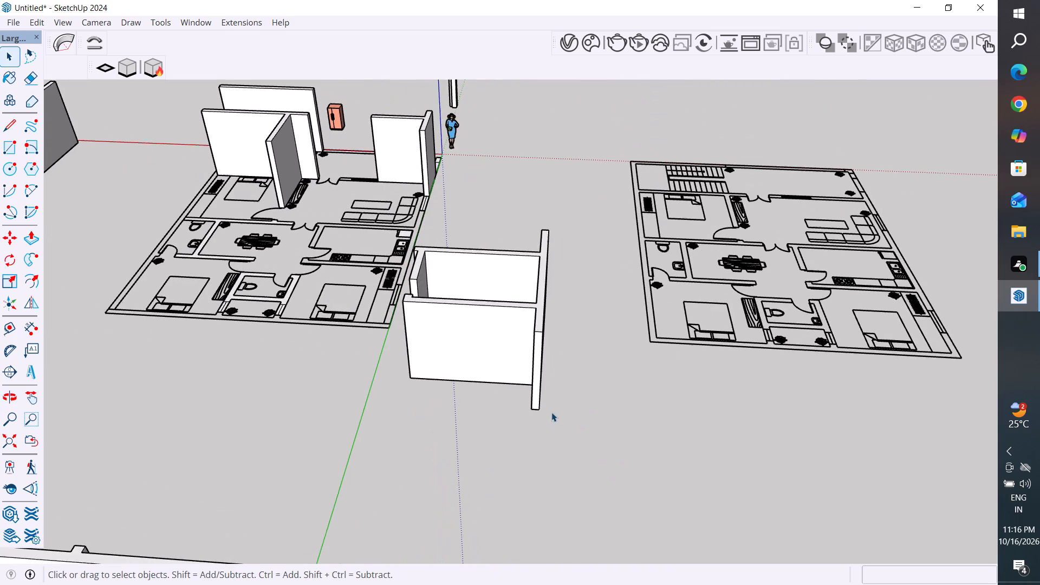
pyautogui.click(538, 374)
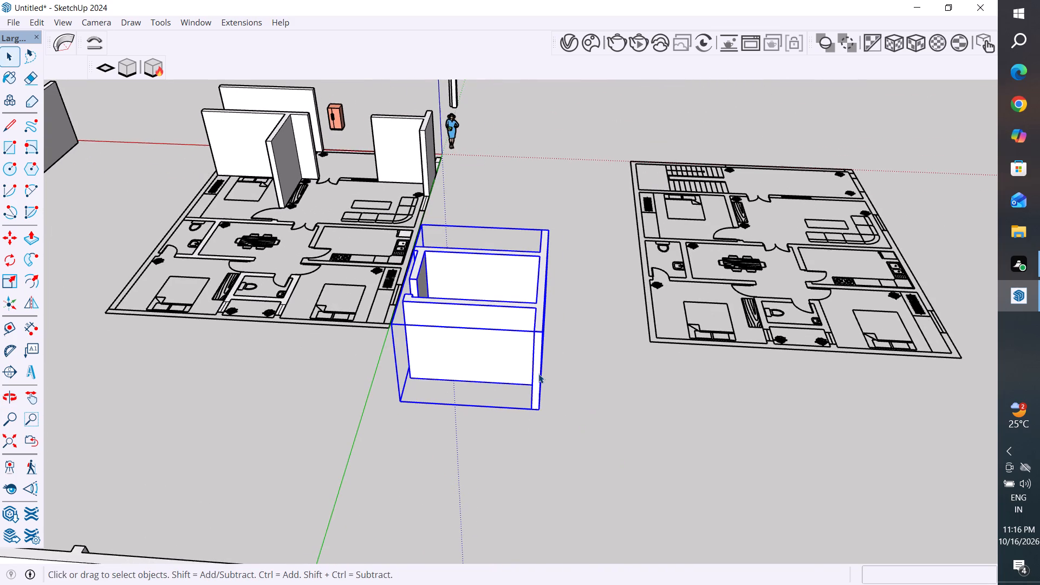
pyautogui.press('m')
pyautogui.click(541, 406)
pyautogui.scroll(5, 441, 261)
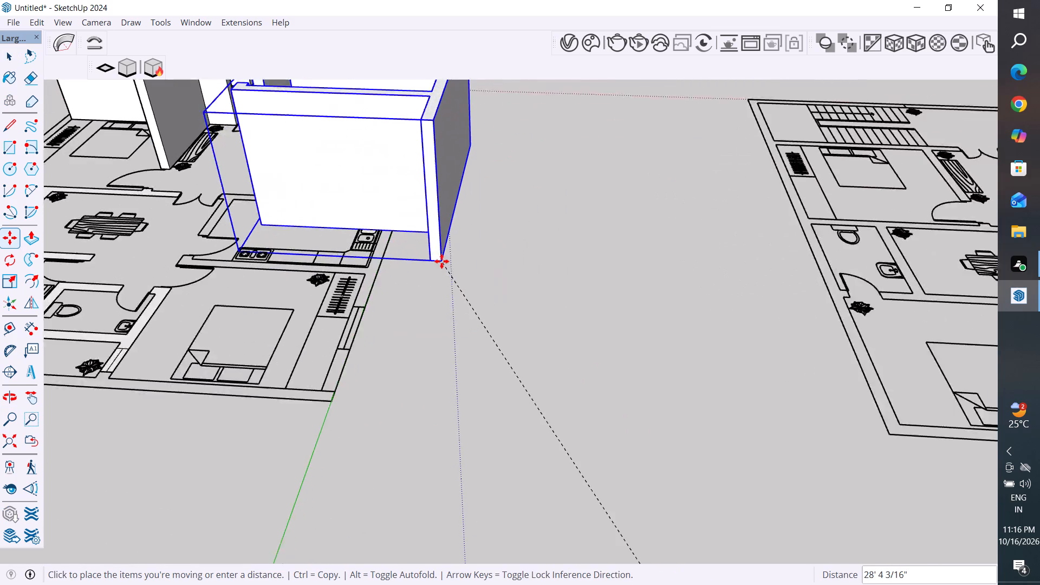
pyautogui.scroll(6, 441, 261)
pyautogui.click(320, 344)
# Start moving the detached long wall group with the short projecting stub, standing beyond the walled plan's staircase side.
pyautogui.scroll(-12, 621, 453)
pyautogui.moveTo(691, 420); pyautogui.dragTo(806, 470, button='middle')
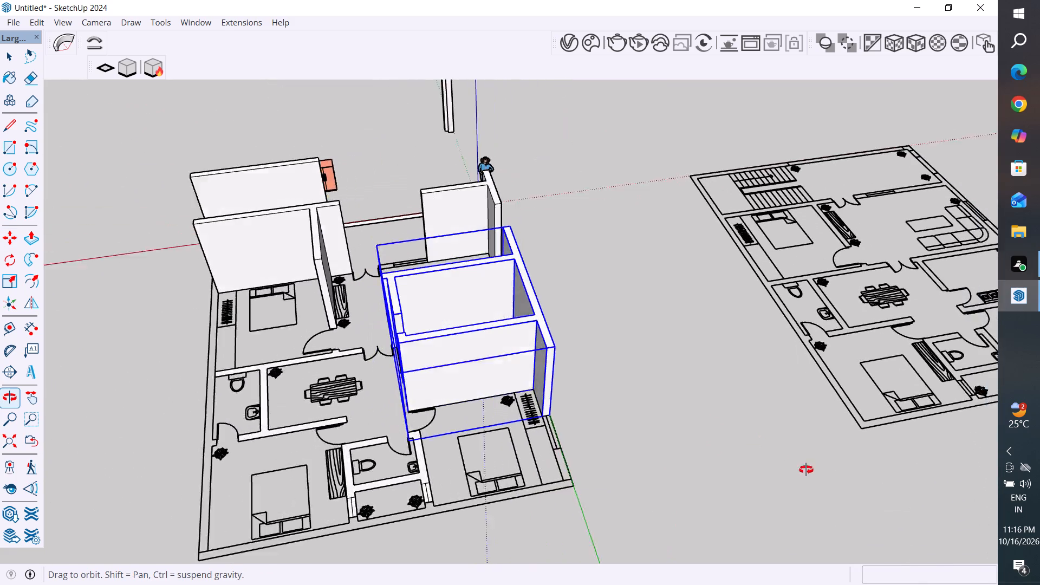
pyautogui.moveTo(806, 470); pyautogui.dragTo(827, 500, button='middle')
pyautogui.scroll(-5, 659, 218)
pyautogui.moveTo(636, 368); pyautogui.dragTo(549, 422, button='middle')
pyautogui.click(12, 61)
pyautogui.click(180, 312)
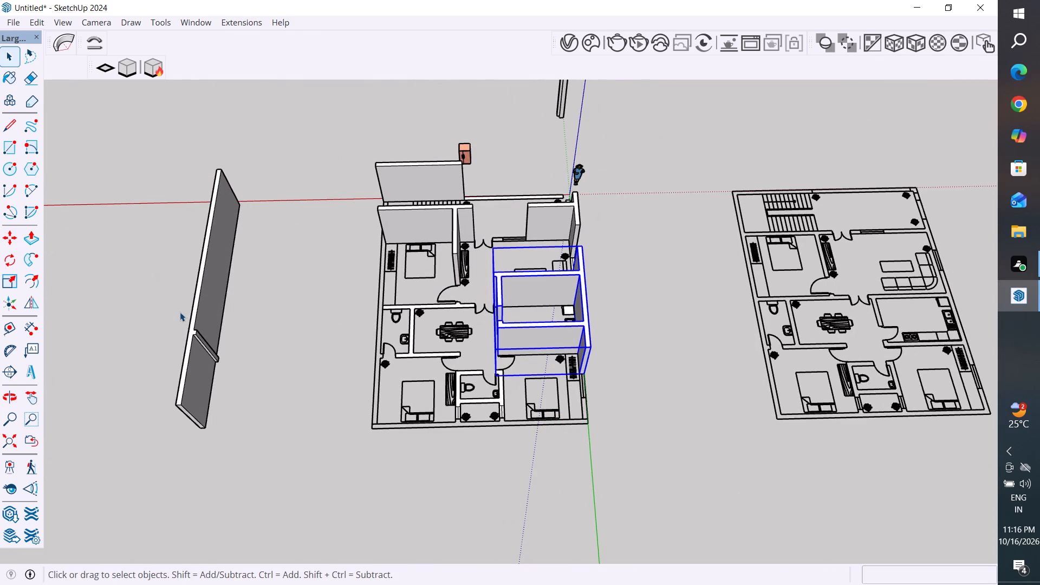
pyautogui.click(207, 338)
pyautogui.scroll(3, 194, 455)
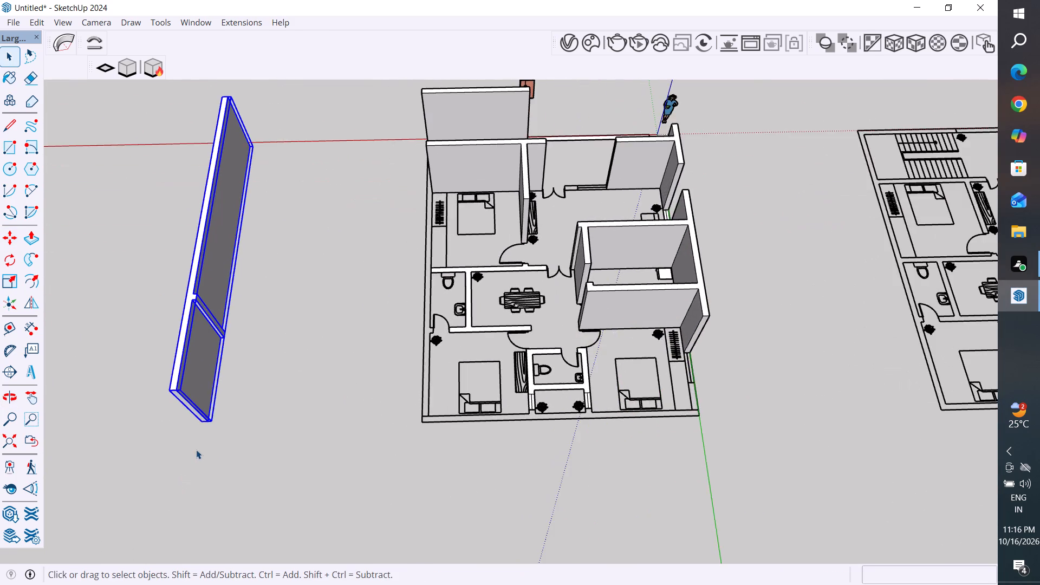
pyautogui.scroll(3, 220, 439)
pyautogui.scroll(-5, 387, 434)
pyautogui.moveTo(368, 410); pyautogui.dragTo(966, 267, button='middle')
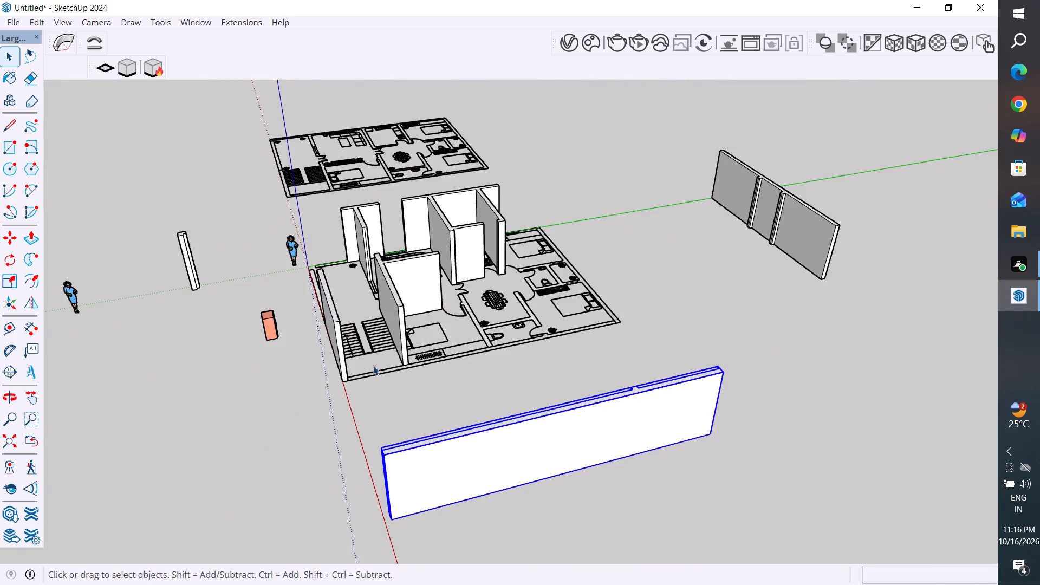
pyautogui.moveTo(392, 356); pyautogui.dragTo(700, 278, button='middle')
pyautogui.scroll(4, 799, 361)
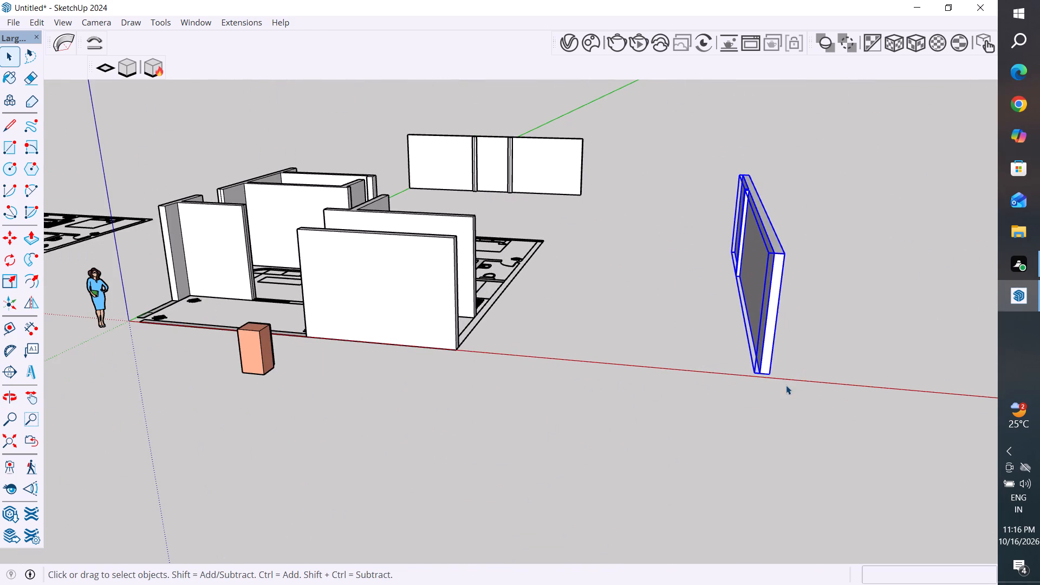
pyautogui.press('m')
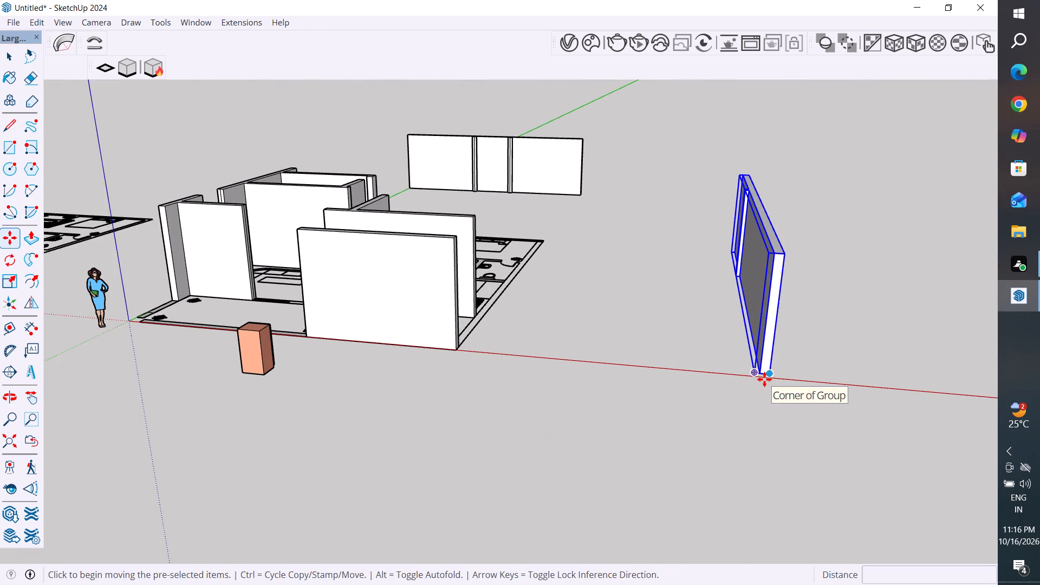
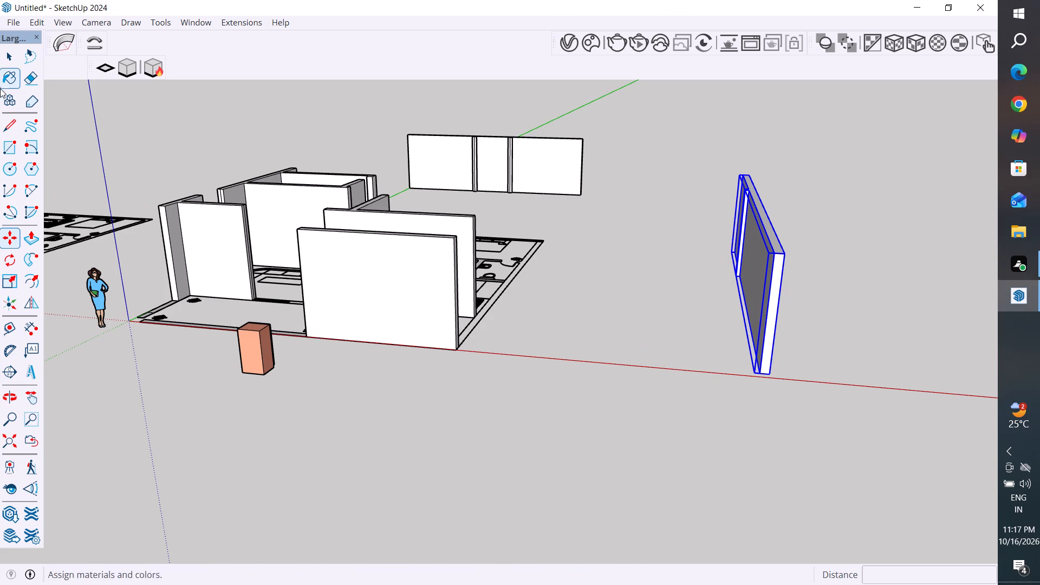
# Move the detached long wall group with the short stub by its bottom end corner onto the plan's staircase-side outer corner, and deselect it.
pyautogui.click(9, 63)
pyautogui.scroll(-4, 587, 440)
pyautogui.moveTo(490, 390); pyautogui.dragTo(561, 422, button='middle')
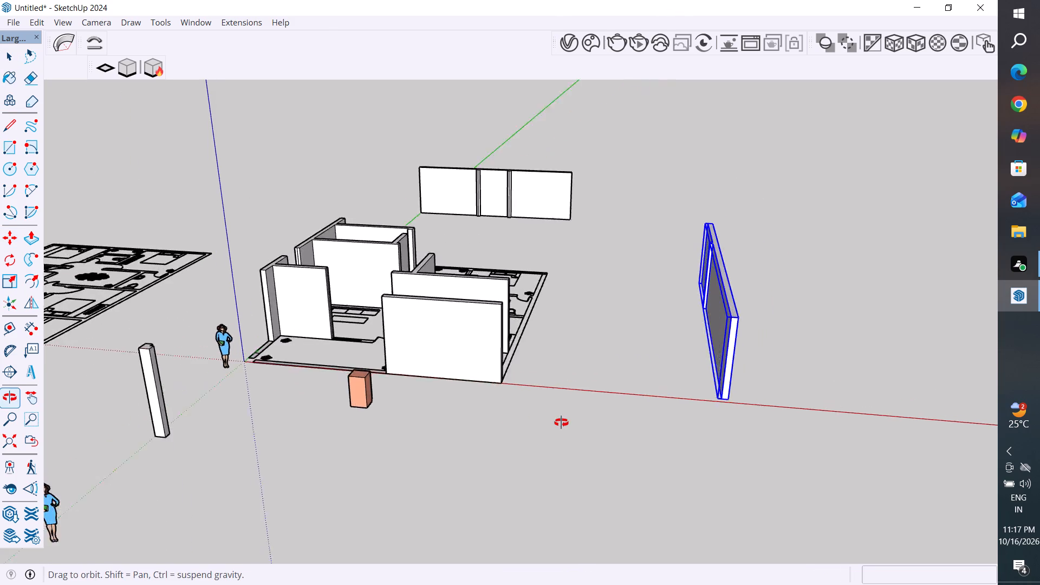
pyautogui.moveTo(561, 422); pyautogui.dragTo(566, 427, button='middle')
pyautogui.moveTo(589, 386); pyautogui.dragTo(512, 445, button='middle')
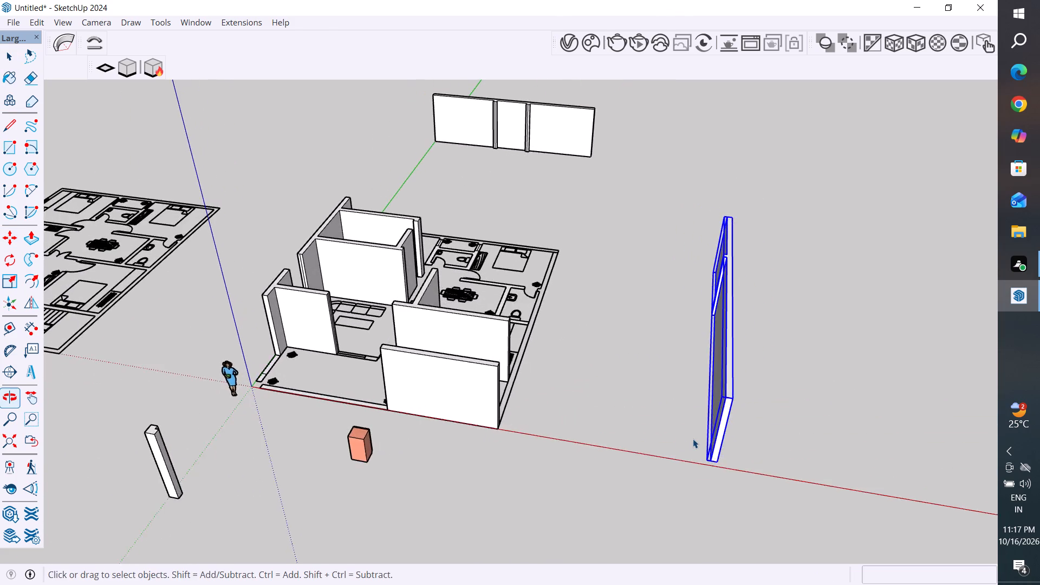
pyautogui.scroll(5, 693, 439)
pyautogui.moveTo(716, 465); pyautogui.dragTo(678, 431, button='middle')
pyautogui.press('m')
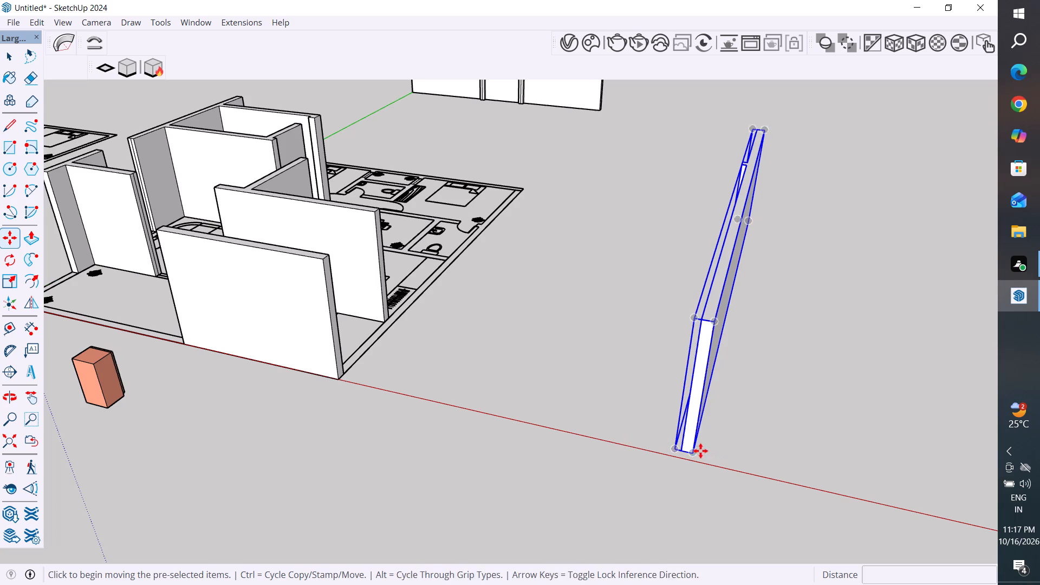
pyautogui.click(693, 451)
pyautogui.click(343, 374)
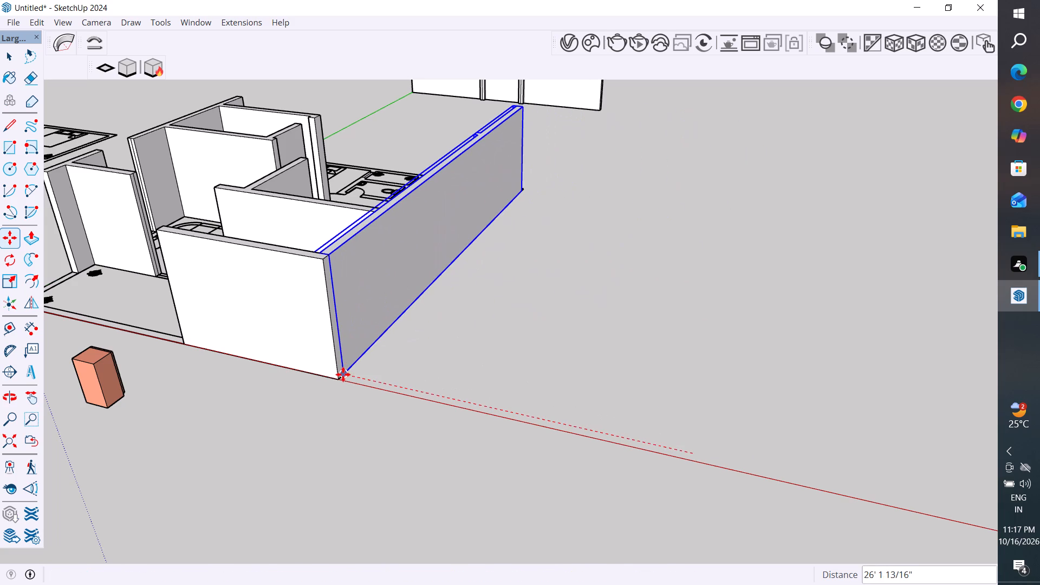
pyautogui.scroll(-5, 516, 429)
pyautogui.moveTo(675, 369); pyautogui.dragTo(243, 454, button='middle')
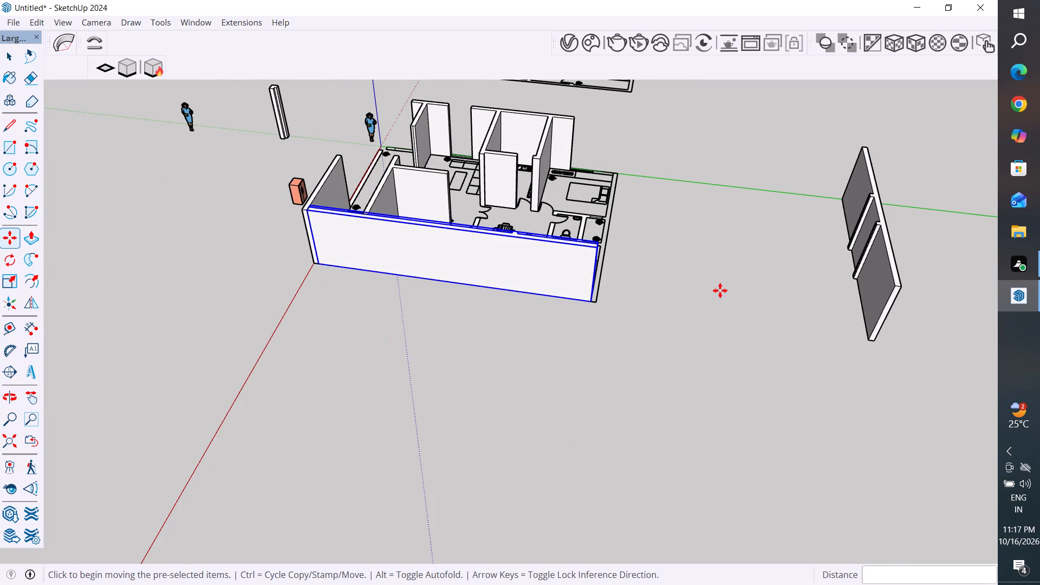
pyautogui.press('Escape')
pyautogui.press('Escape')
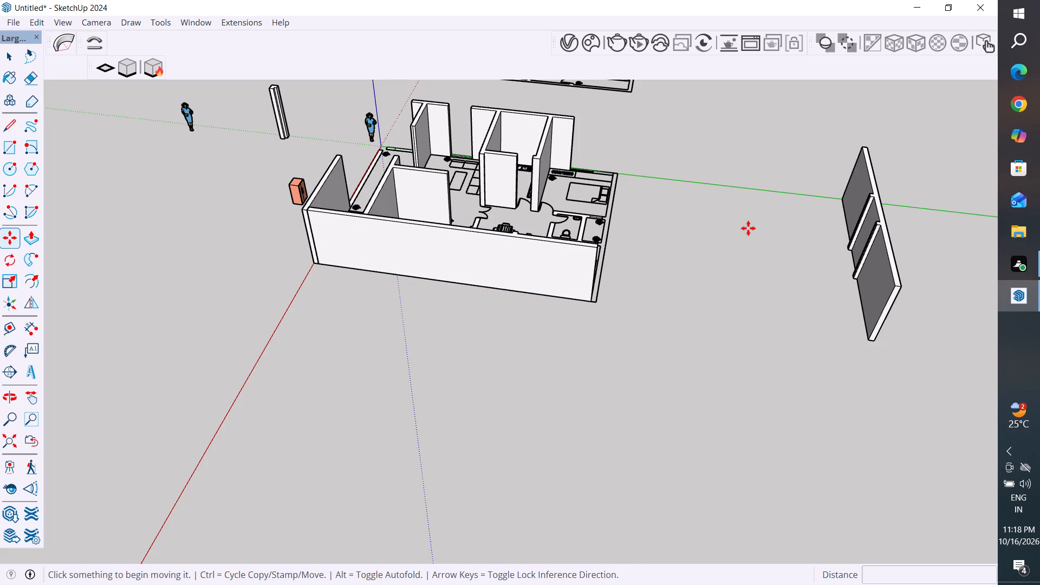
pyautogui.press('Escape')
# Move the detached long wall group with two short stubs by its bottom corner onto the plan's rear outer corner, behind the two bedrooms.
pyautogui.scroll(-4, 588, 152)
pyautogui.click(12, 54)
pyautogui.scroll(-2, 198, 302)
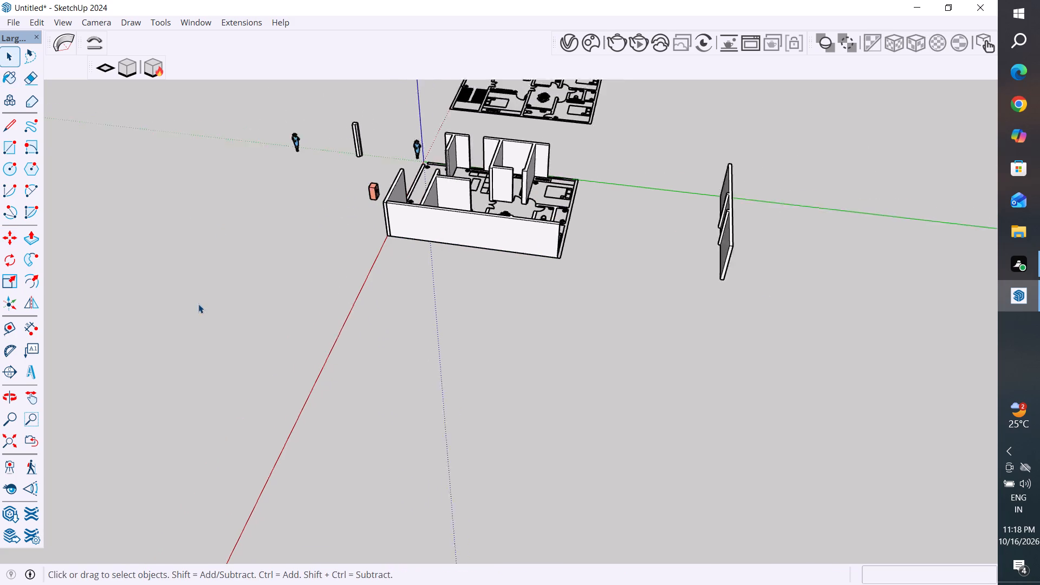
pyautogui.scroll(-2, 198, 304)
pyautogui.moveTo(569, 233); pyautogui.dragTo(257, 287, button='middle')
pyautogui.scroll(5, 580, 247)
pyautogui.scroll(1, 531, 290)
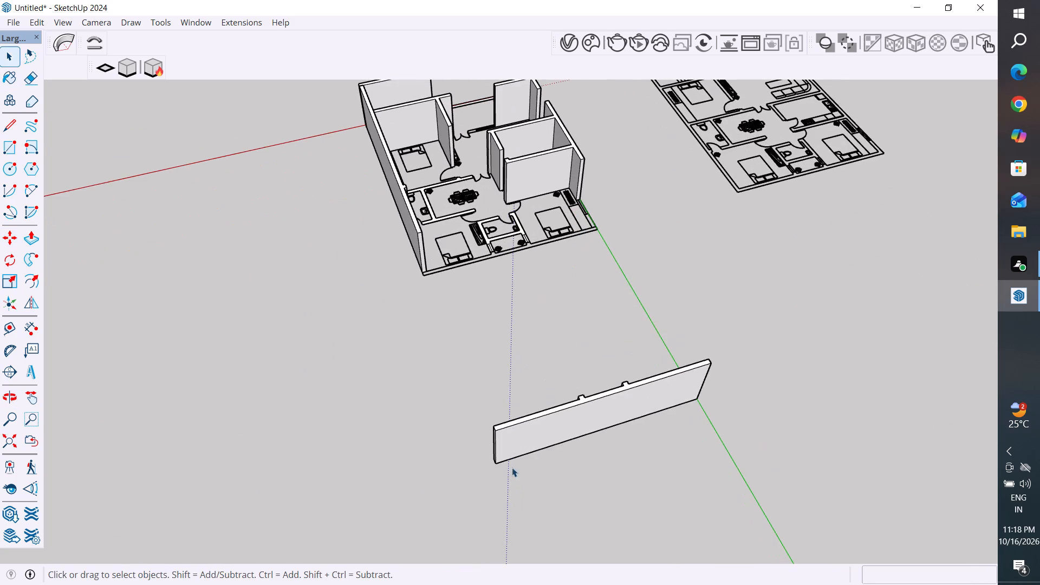
pyautogui.click(517, 448)
pyautogui.moveTo(414, 419); pyautogui.dragTo(672, 369, button='middle')
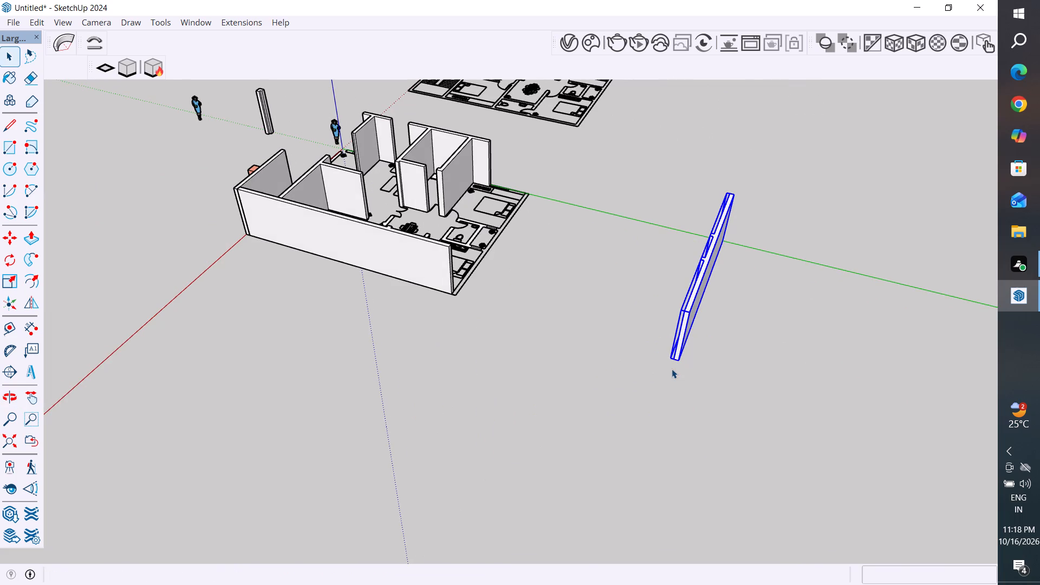
pyautogui.press('m')
pyautogui.scroll(3, 672, 369)
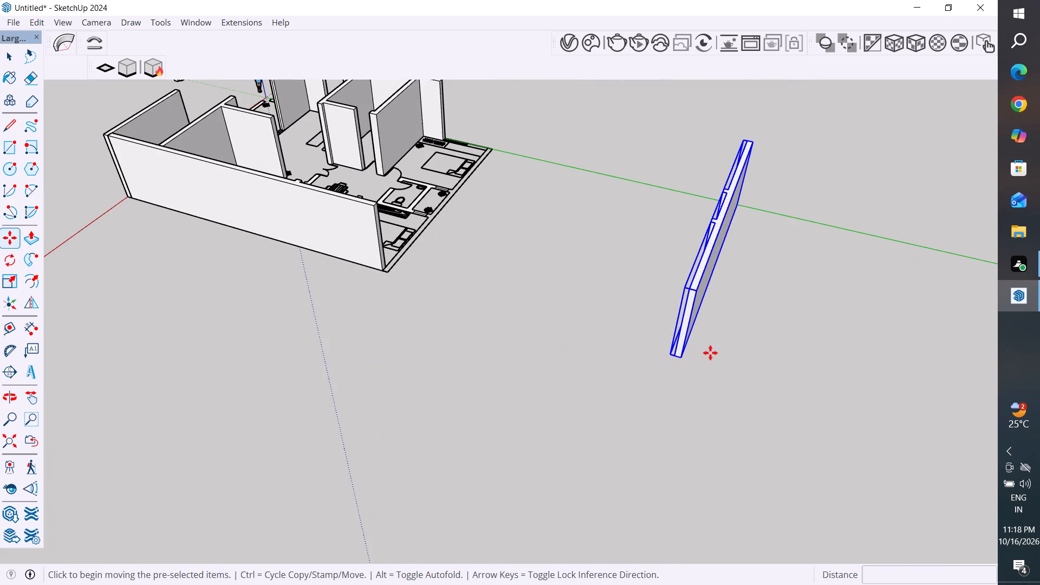
pyautogui.click(682, 356)
pyautogui.click(389, 272)
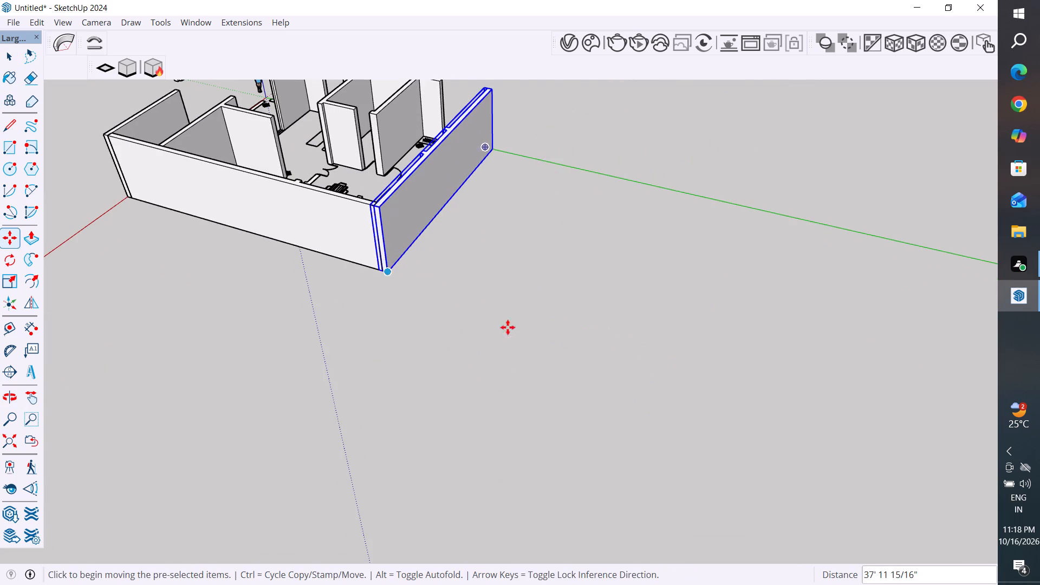
# Delete the two narrow window-strip faces in the wall between the kitchen-side rear bedroom and the small space with two plants.
pyautogui.scroll(-4, 579, 363)
pyautogui.moveTo(632, 347); pyautogui.dragTo(588, 470, button='middle')
pyautogui.scroll(4, 542, 162)
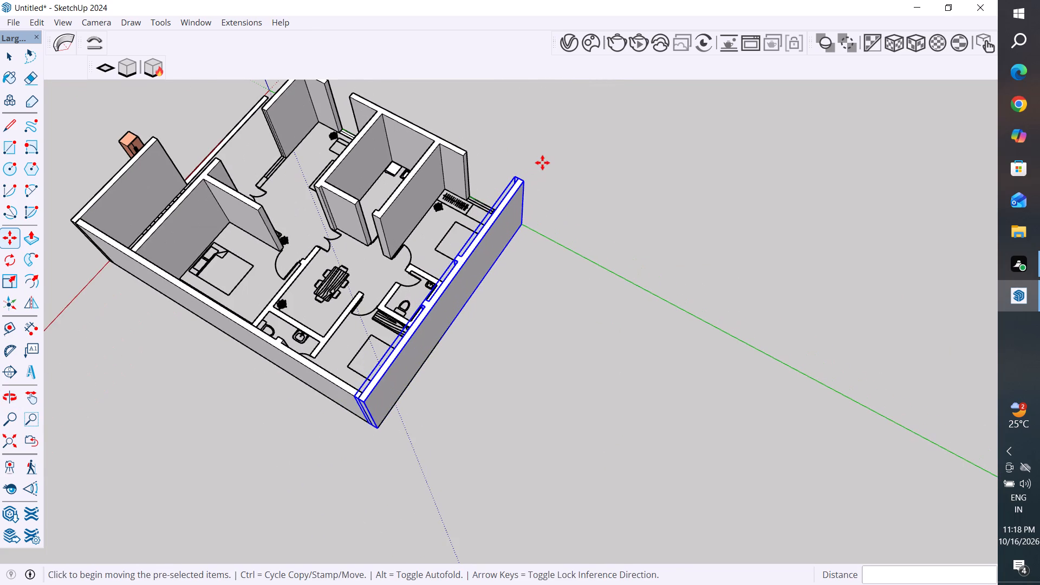
pyautogui.click(2, 56)
pyautogui.scroll(-6, 519, 351)
pyautogui.moveTo(593, 317); pyautogui.dragTo(528, 352, button='middle')
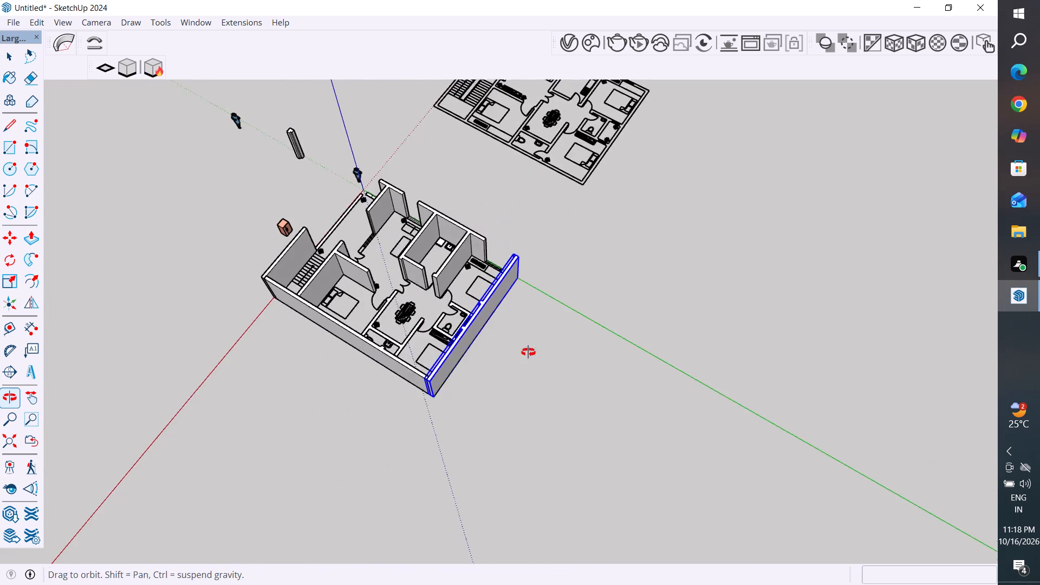
pyautogui.moveTo(528, 352); pyautogui.dragTo(54, 398, button='middle')
pyautogui.scroll(10, 573, 281)
pyautogui.moveTo(497, 338); pyautogui.dragTo(378, 326, button='middle')
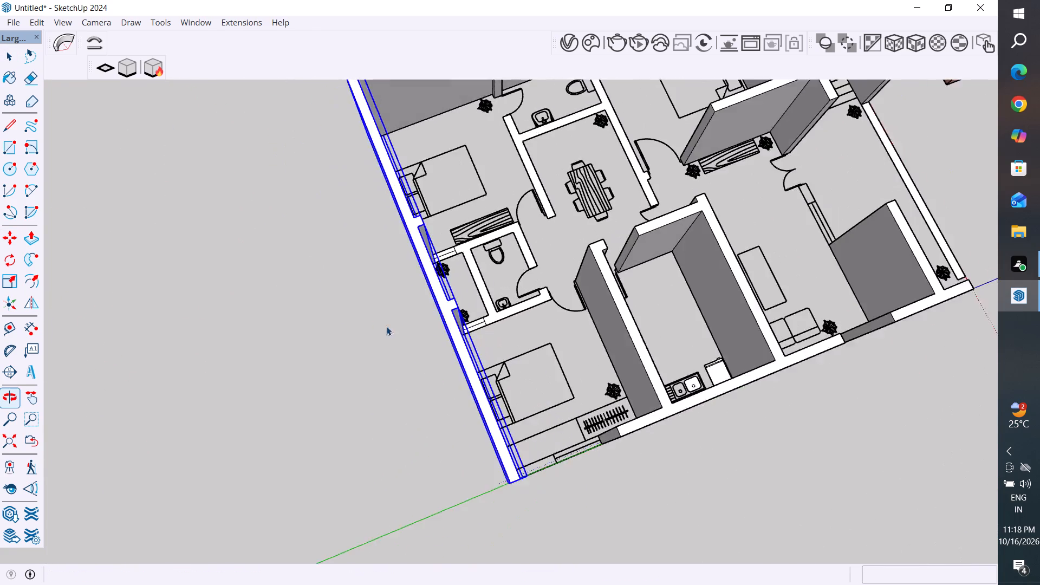
pyautogui.scroll(5, 576, 324)
pyautogui.click(416, 331)
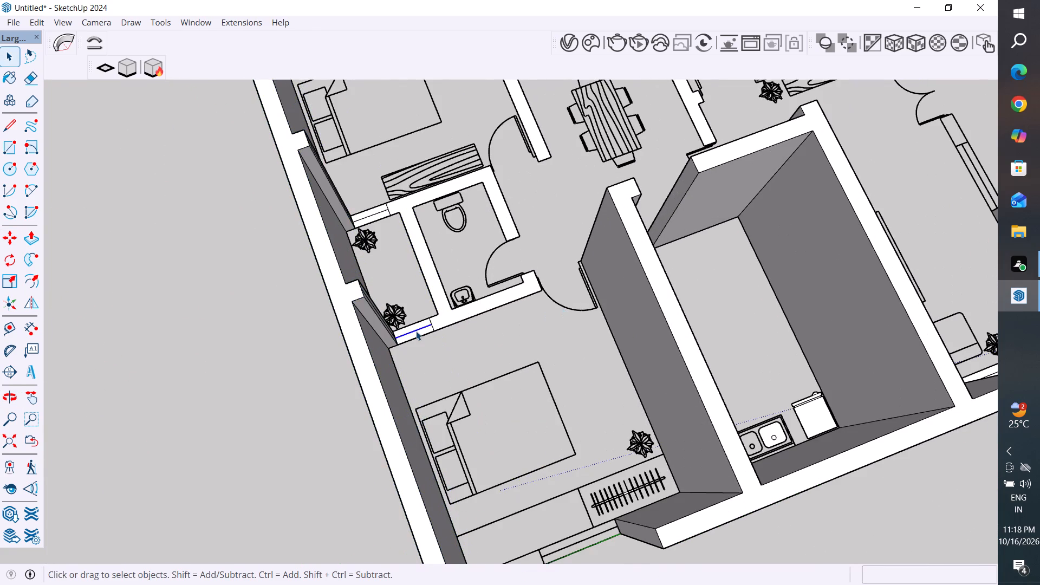
pyautogui.scroll(5, 416, 331)
pyautogui.click(425, 334)
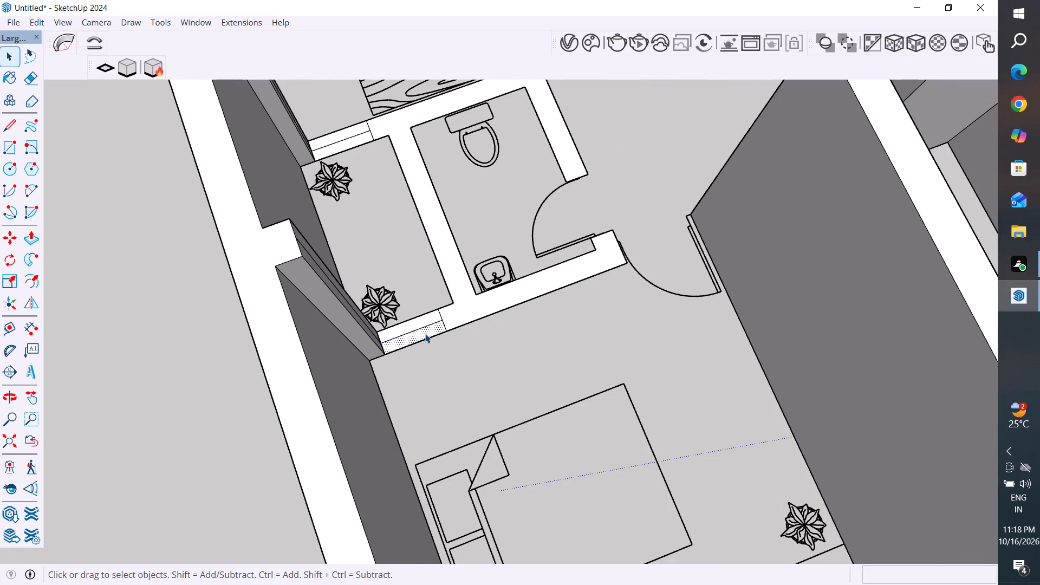
pyautogui.press('Delete')
pyautogui.scroll(3, 428, 321)
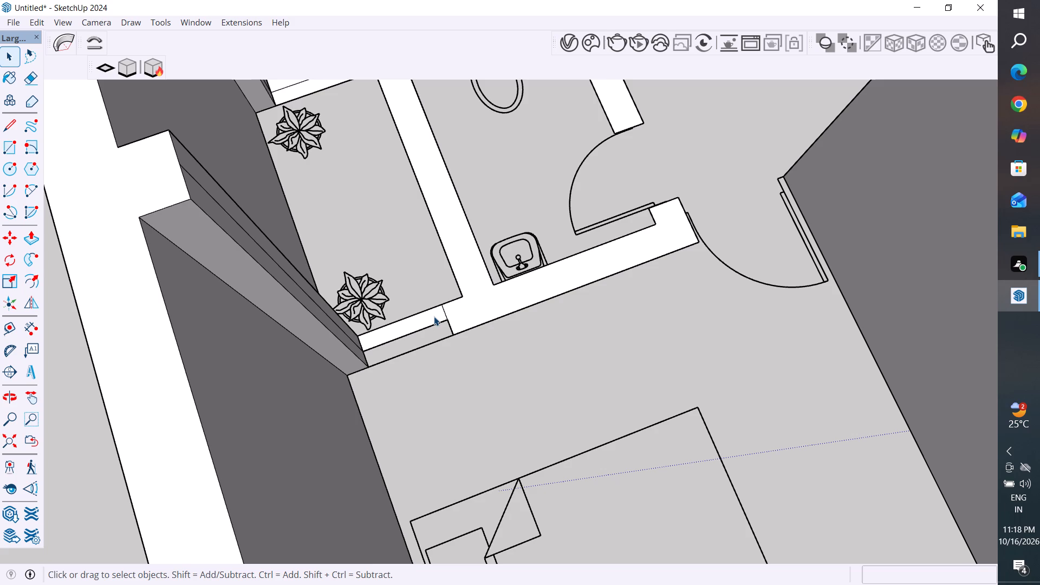
pyautogui.click(434, 316)
pyautogui.press('Delete')
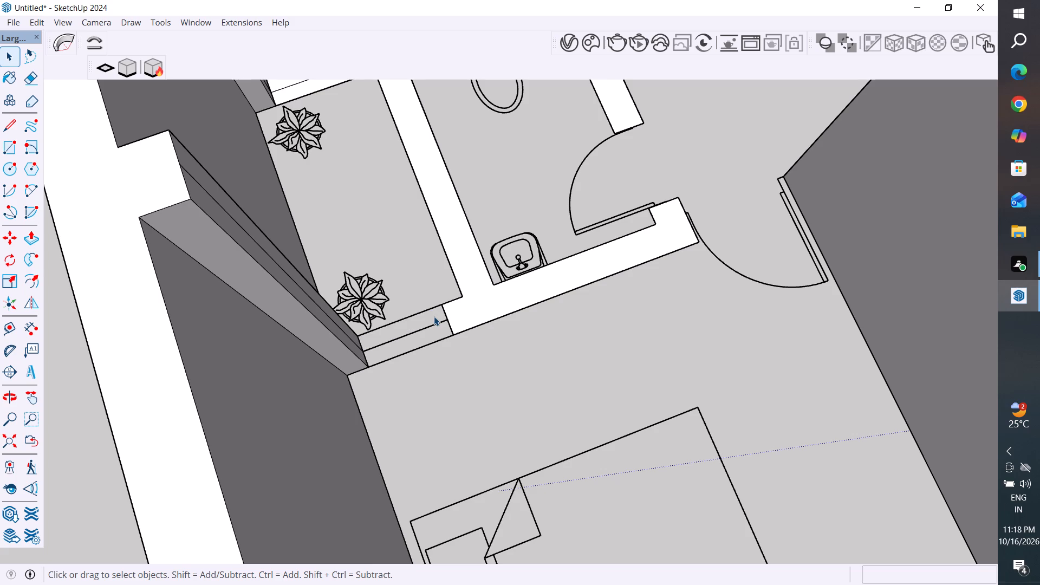
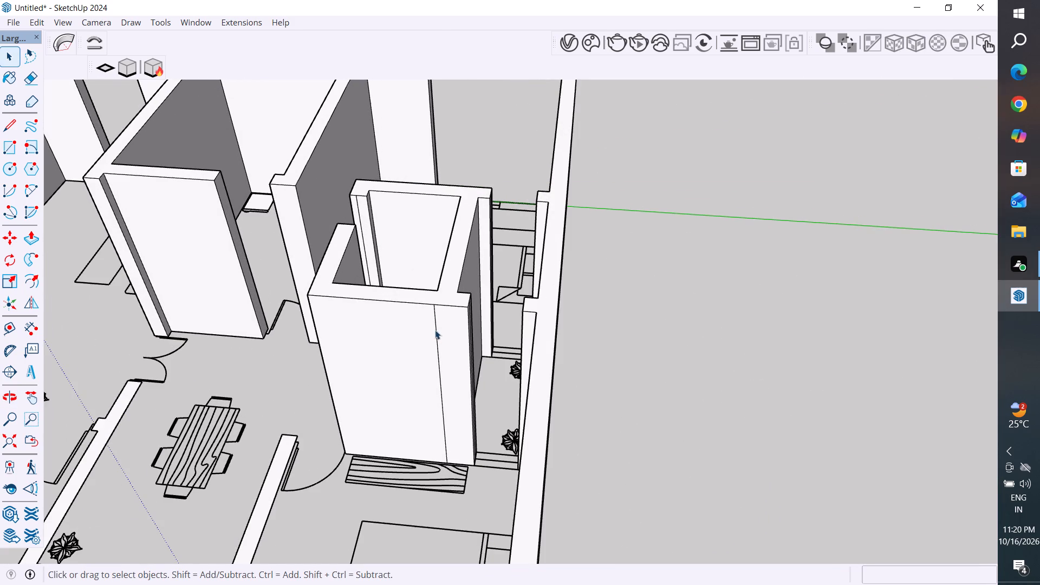
# Delete the stray vertical edges on the toilet block's outer face above the wooden console and on the wall end beside its door.
pyautogui.click(437, 330)
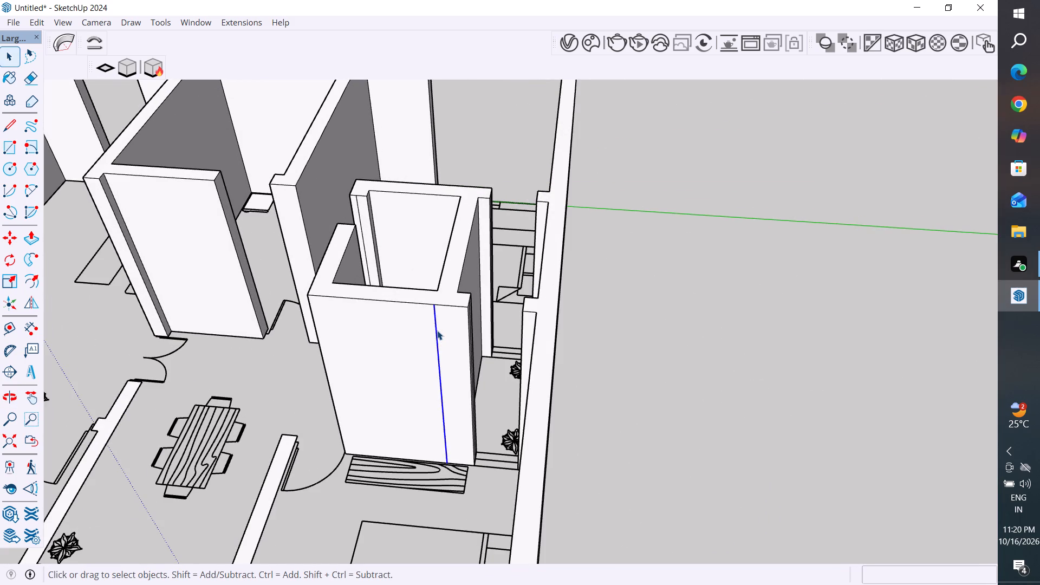
pyautogui.press('Delete')
pyautogui.moveTo(437, 330); pyautogui.dragTo(452, 334)
pyautogui.moveTo(435, 268); pyautogui.dragTo(491, 185, button='middle')
pyautogui.scroll(7, 365, 149)
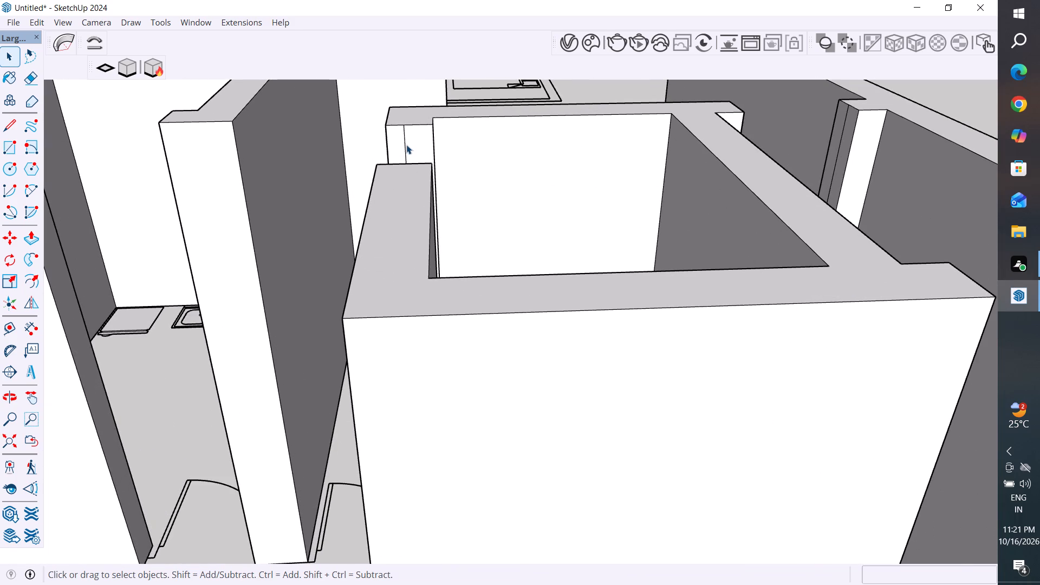
pyautogui.click(404, 141)
pyautogui.press('Delete')
pyautogui.scroll(-5, 447, 269)
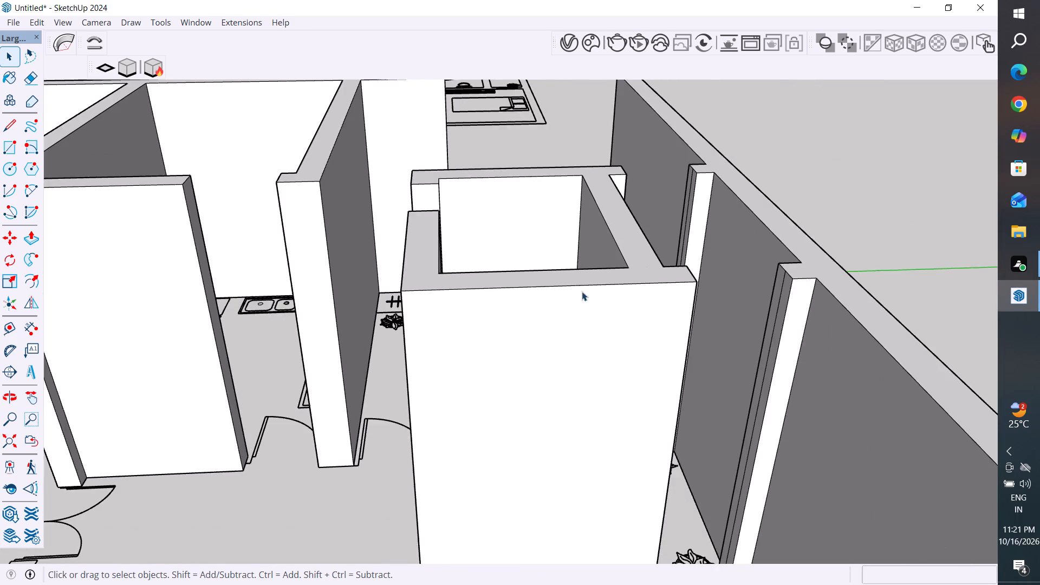
# Delete the stray vertical edge on the console-side stub end of the toilet block, facing the two-plant space.
pyautogui.moveTo(597, 304); pyautogui.dragTo(576, 433, button='middle')
pyautogui.scroll(-5, 559, 278)
pyautogui.moveTo(608, 356); pyautogui.dragTo(556, 485, button='middle')
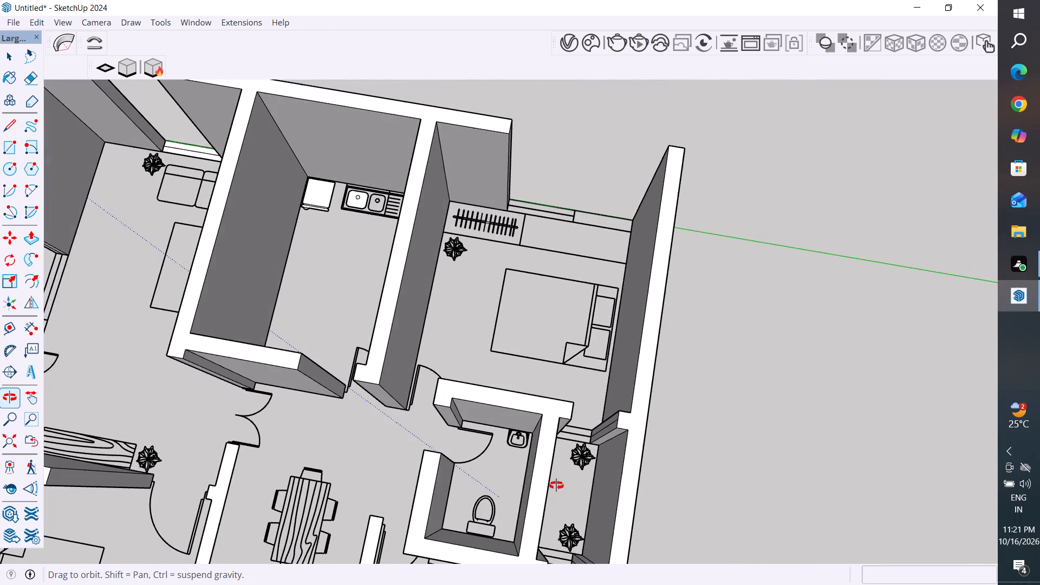
pyautogui.moveTo(556, 485); pyautogui.dragTo(591, 246, button='middle')
pyautogui.scroll(1, 486, 164)
pyautogui.moveTo(535, 329); pyautogui.dragTo(569, 327, button='middle')
pyautogui.click(567, 334)
pyautogui.moveTo(627, 300); pyautogui.dragTo(630, 244, button='middle')
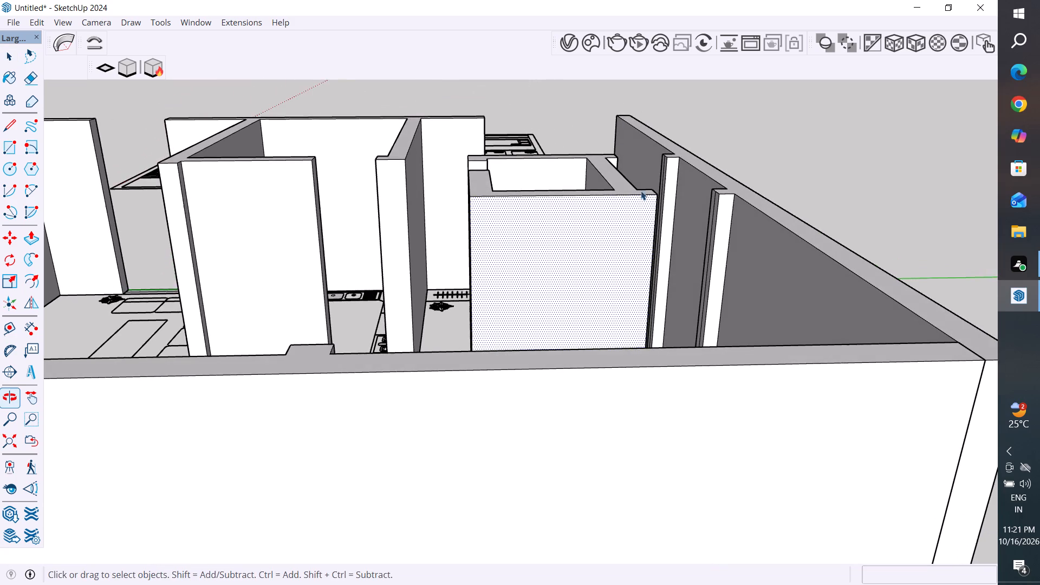
pyautogui.scroll(3, 641, 191)
pyautogui.moveTo(638, 239); pyautogui.dragTo(517, 302, button='middle')
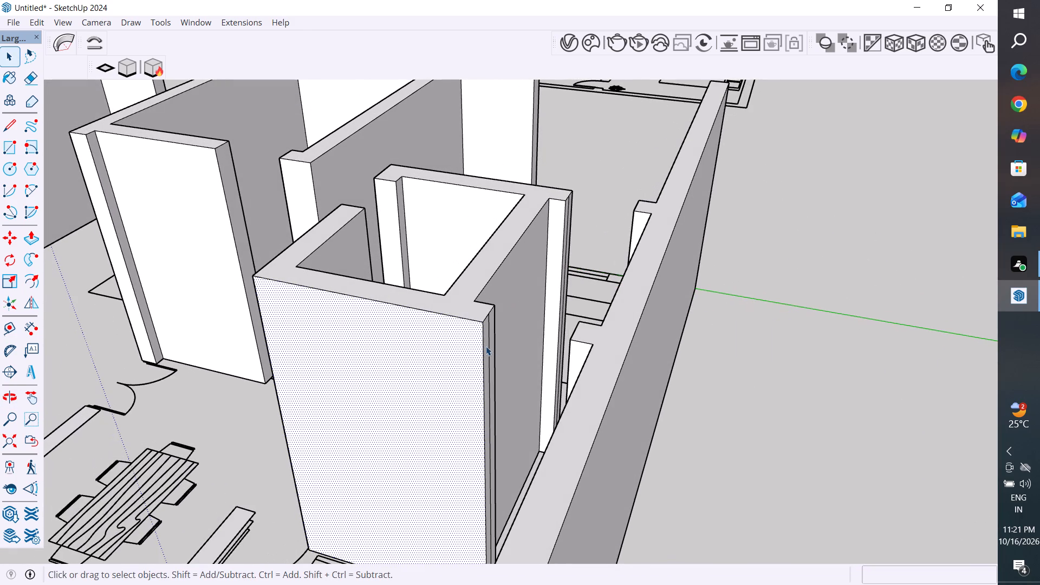
pyautogui.scroll(6, 502, 343)
pyautogui.click(482, 334)
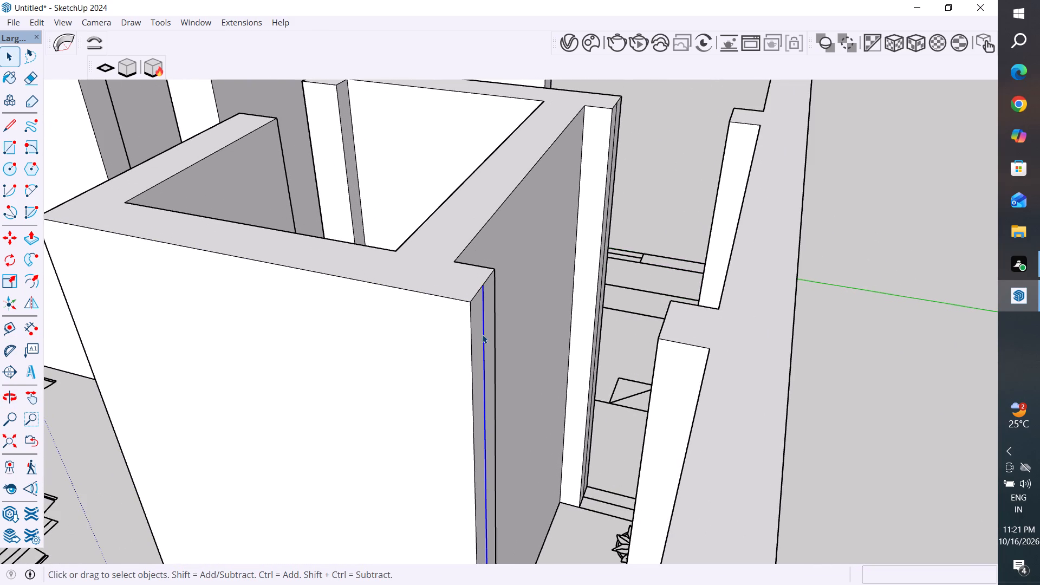
pyautogui.press('Delete')
# Delete the stray vertical edge on the toilet block's other stub end, beside the kitchen-side rear bedroom.
pyautogui.scroll(-4, 477, 338)
pyautogui.moveTo(530, 364); pyautogui.dragTo(399, 424, button='middle')
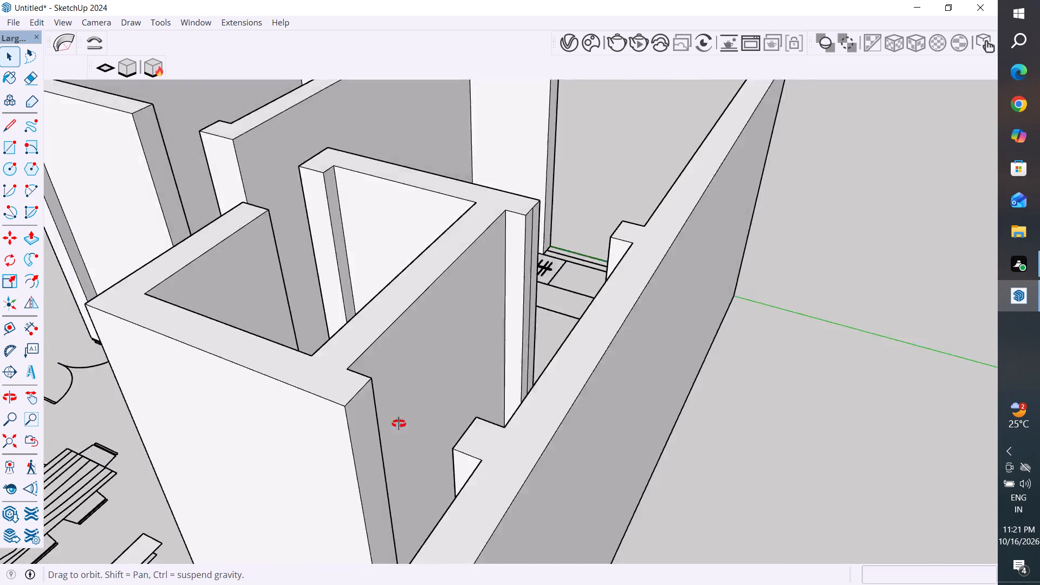
pyautogui.moveTo(399, 424); pyautogui.dragTo(215, 468, button='middle')
pyautogui.scroll(-5, 599, 369)
pyautogui.scroll(3, 422, 320)
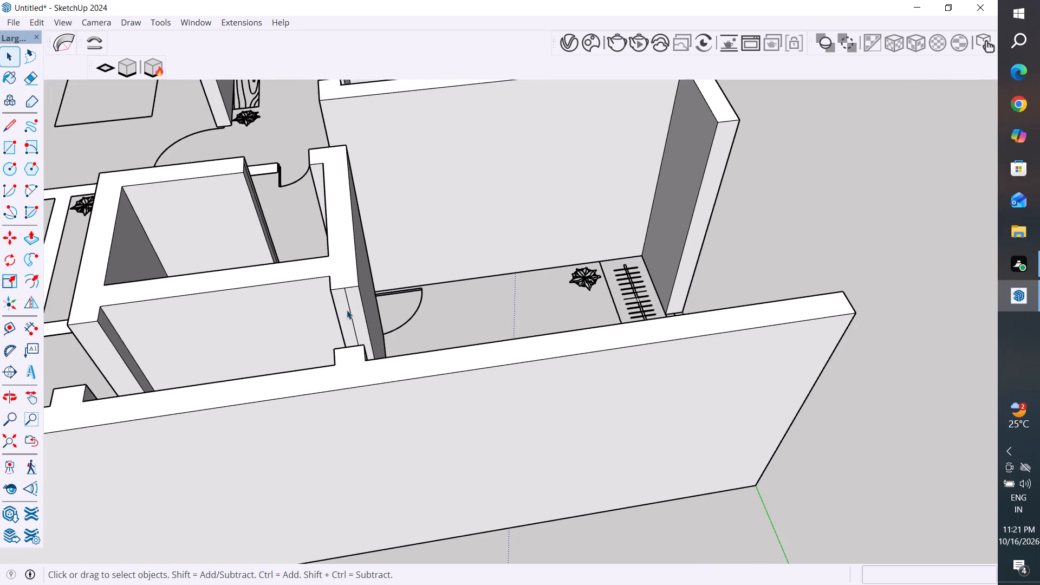
pyautogui.click(348, 306)
pyautogui.press('Delete')
pyautogui.scroll(-5, 520, 346)
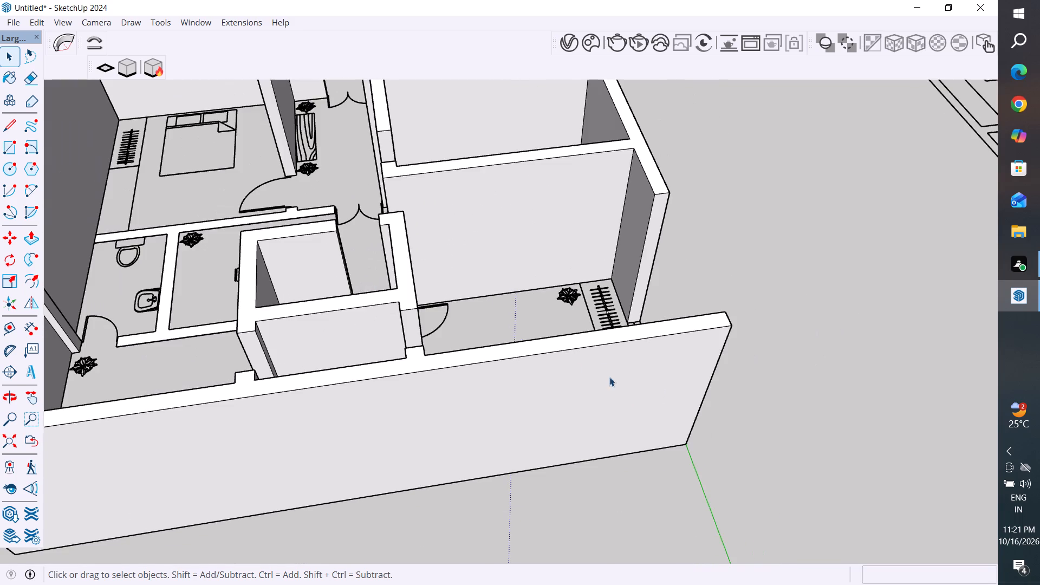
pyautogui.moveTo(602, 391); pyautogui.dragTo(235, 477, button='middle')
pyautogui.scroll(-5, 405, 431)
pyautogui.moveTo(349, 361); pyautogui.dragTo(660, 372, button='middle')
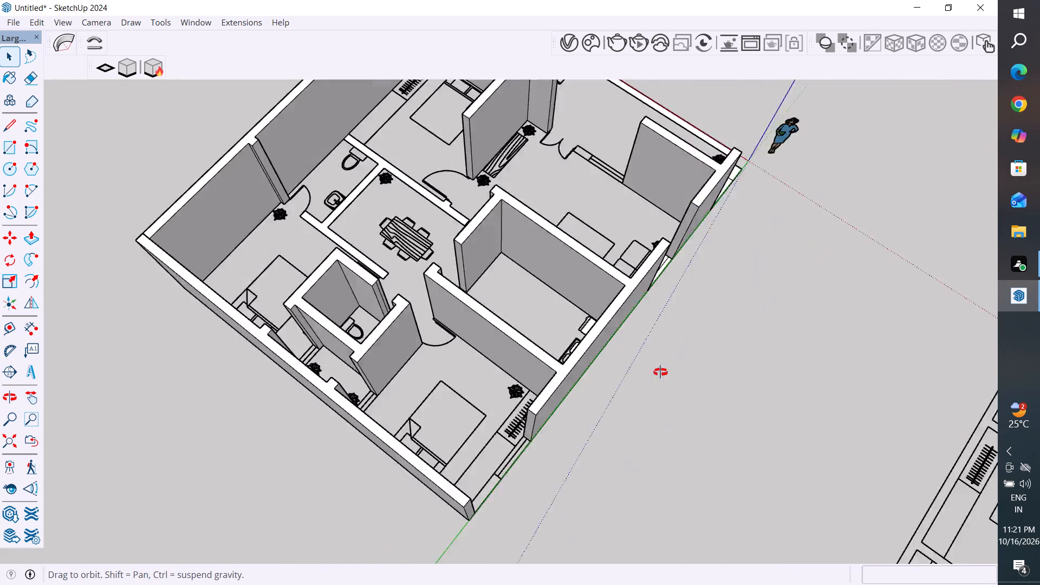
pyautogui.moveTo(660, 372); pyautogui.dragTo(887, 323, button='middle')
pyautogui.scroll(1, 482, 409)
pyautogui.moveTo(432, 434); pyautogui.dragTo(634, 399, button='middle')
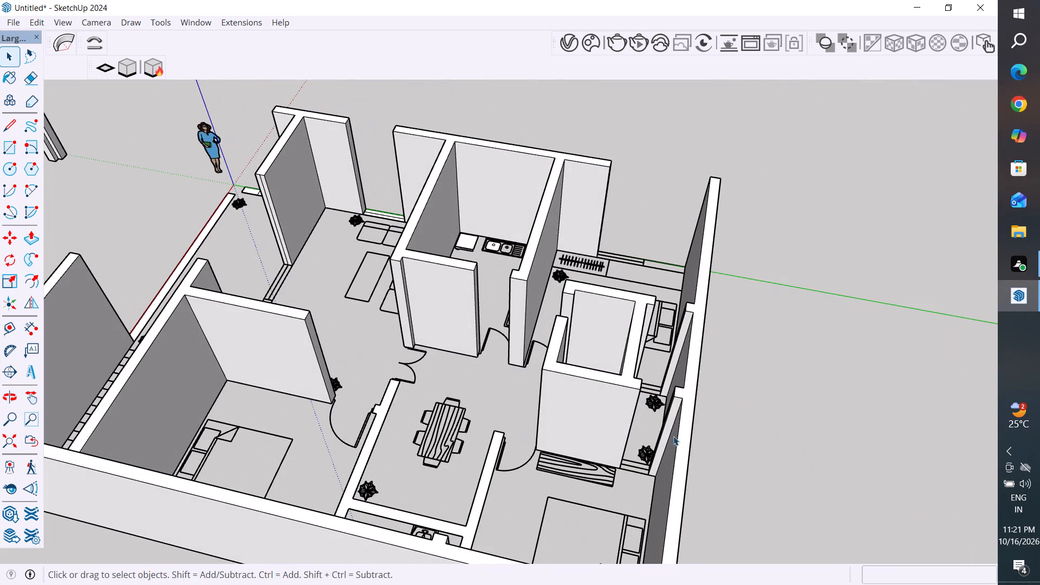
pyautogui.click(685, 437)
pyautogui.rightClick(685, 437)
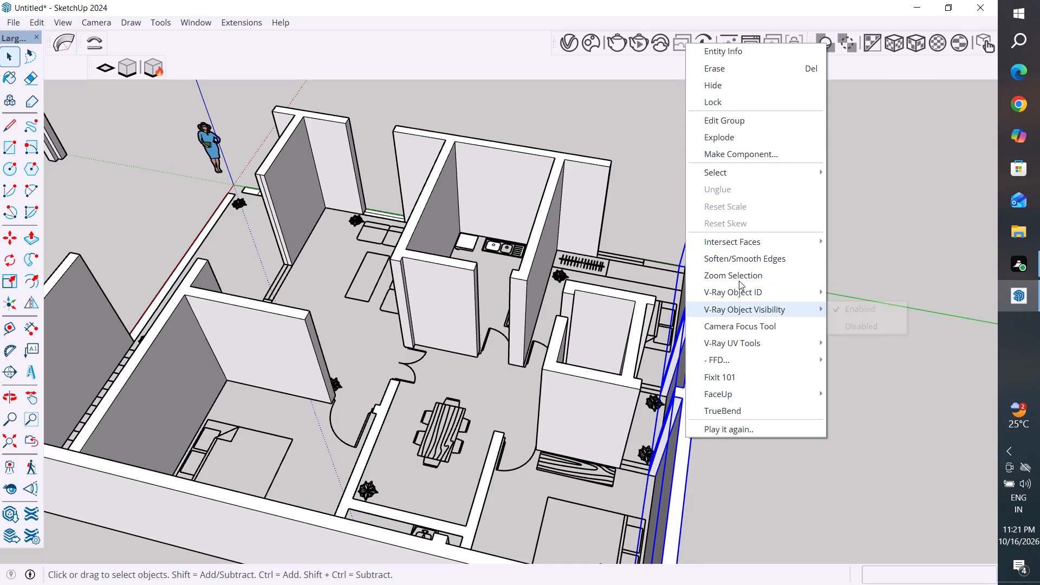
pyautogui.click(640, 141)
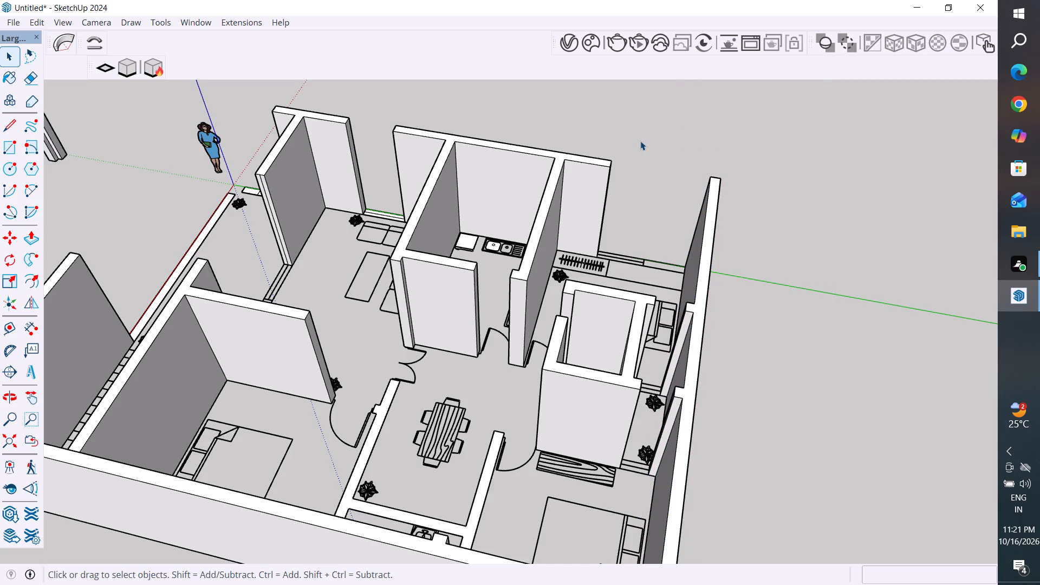
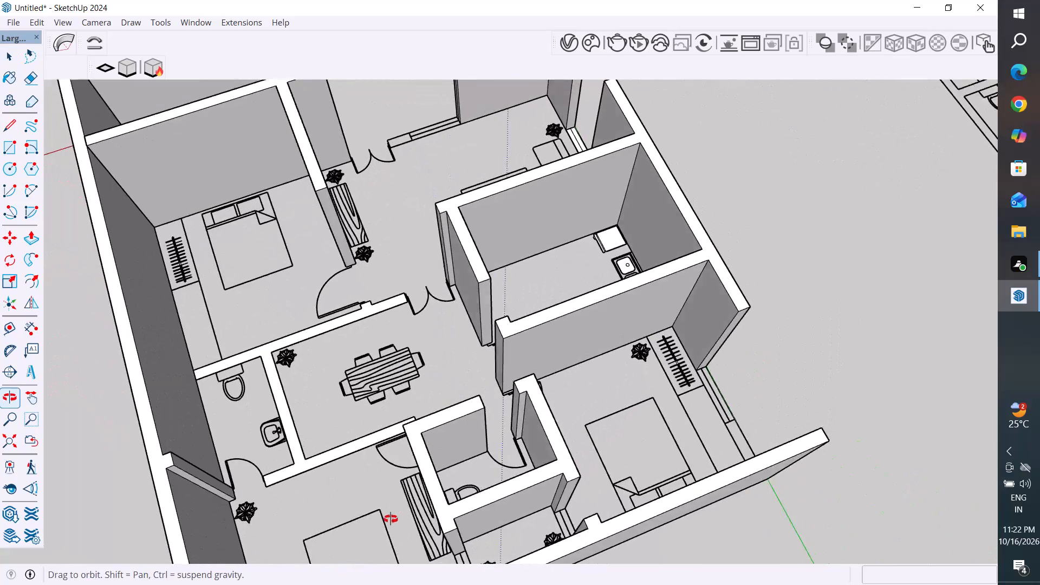
# Push/Pull the connected wall faces around the dining area and side toilet up to a height of 10'.
pyautogui.scroll(3, 332, 457)
pyautogui.click(281, 438)
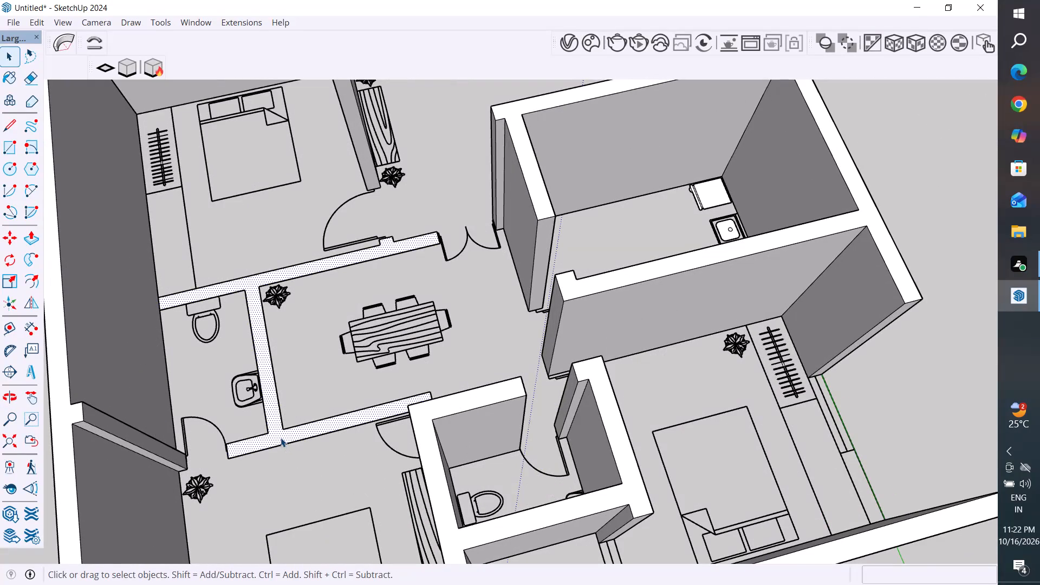
pyautogui.scroll(1, 378, 441)
pyautogui.moveTo(385, 446); pyautogui.dragTo(445, 488, button='middle')
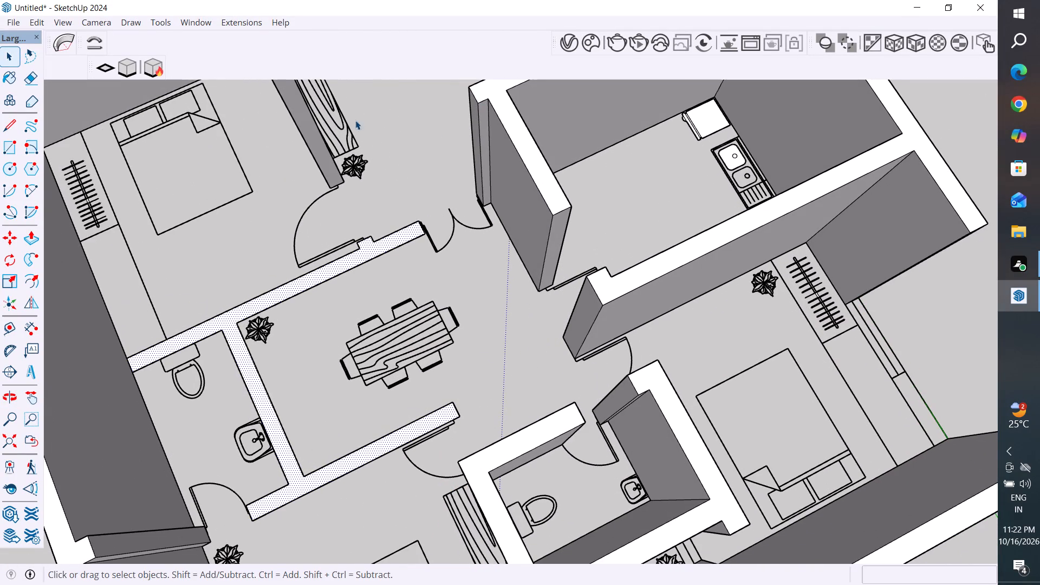
pyautogui.click(37, 242)
pyautogui.moveTo(346, 425); pyautogui.dragTo(266, 360, button='middle')
pyautogui.scroll(2, 257, 412)
pyautogui.click(264, 413)
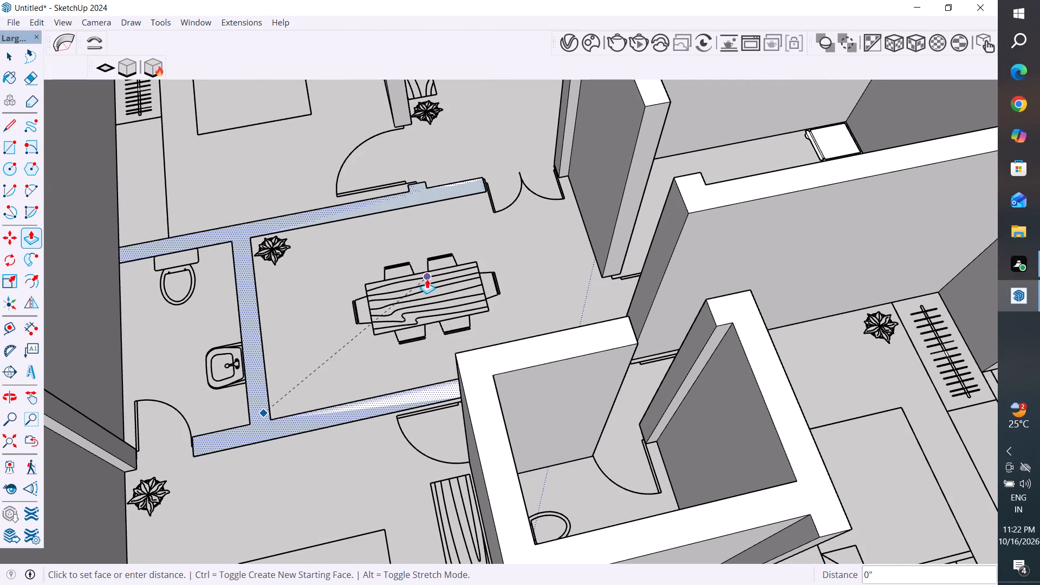
pyautogui.moveTo(291, 333); pyautogui.dragTo(353, 250, button='middle')
pyautogui.scroll(-6, 348, 278)
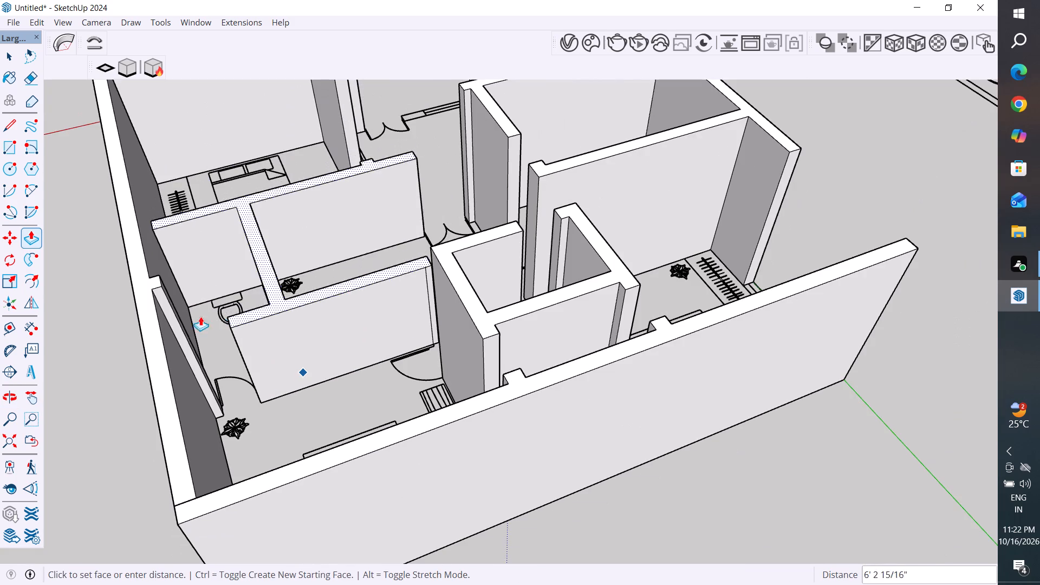
pyautogui.click(161, 333)
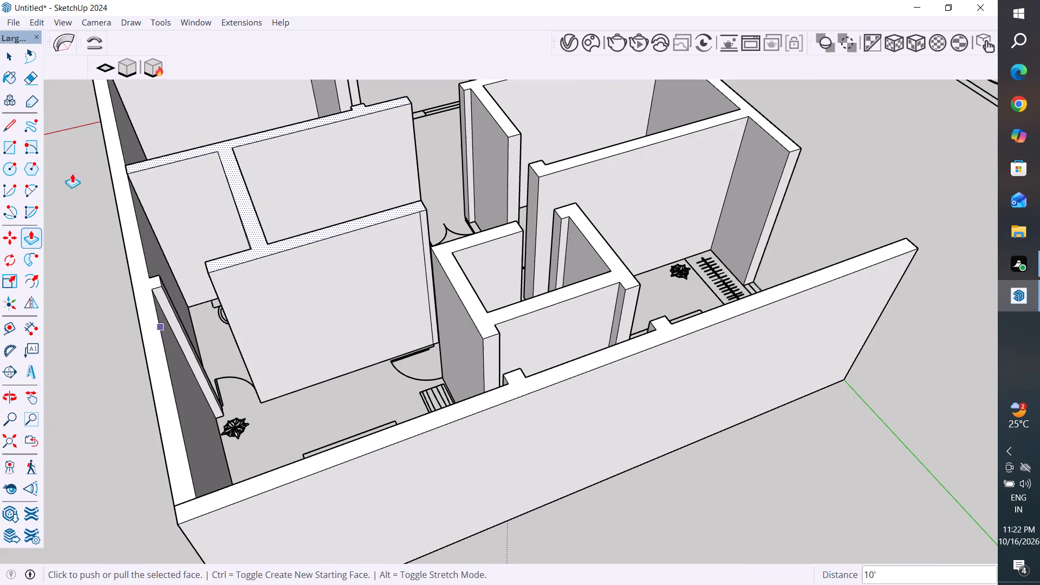
# Delete the stray vertical edge near the end of the dining wall, on its rear-bedroom face above the door.
pyautogui.click(9, 58)
pyautogui.tripleClick(333, 294)
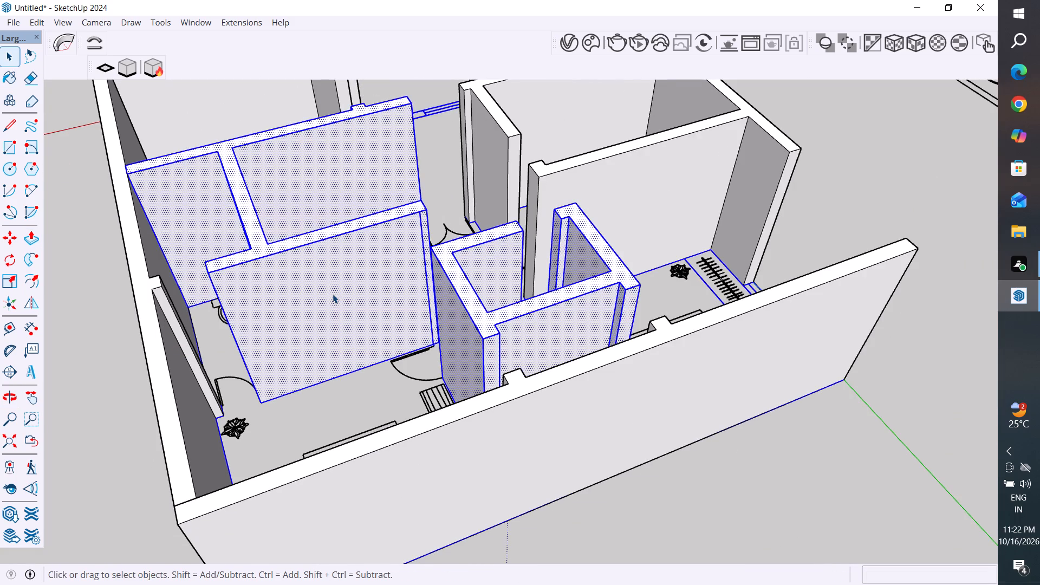
pyautogui.click(333, 294)
pyautogui.moveTo(450, 407); pyautogui.dragTo(407, 449, button='middle')
pyautogui.scroll(5, 416, 248)
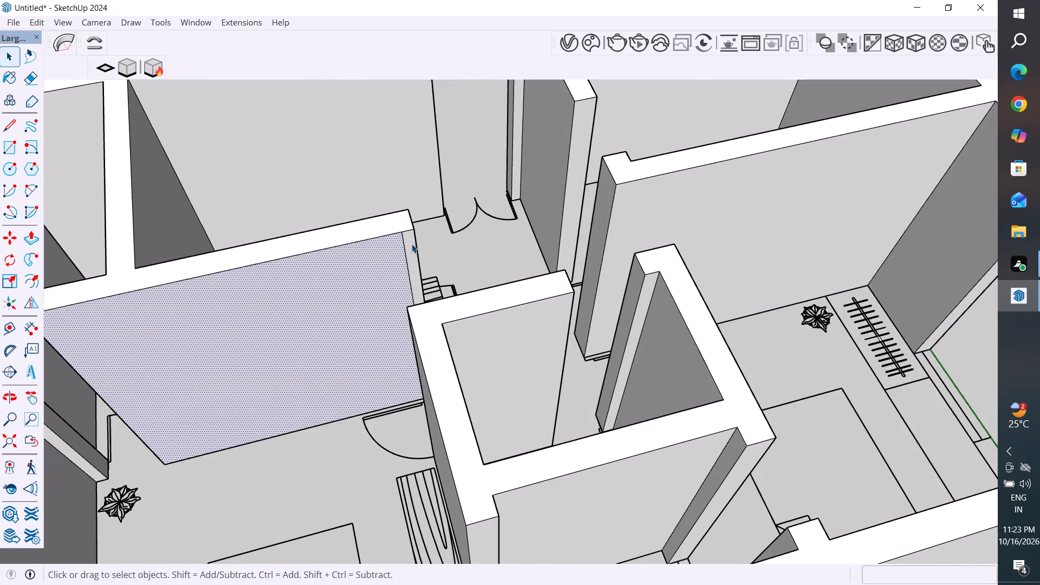
pyautogui.click(404, 246)
pyautogui.press('Delete')
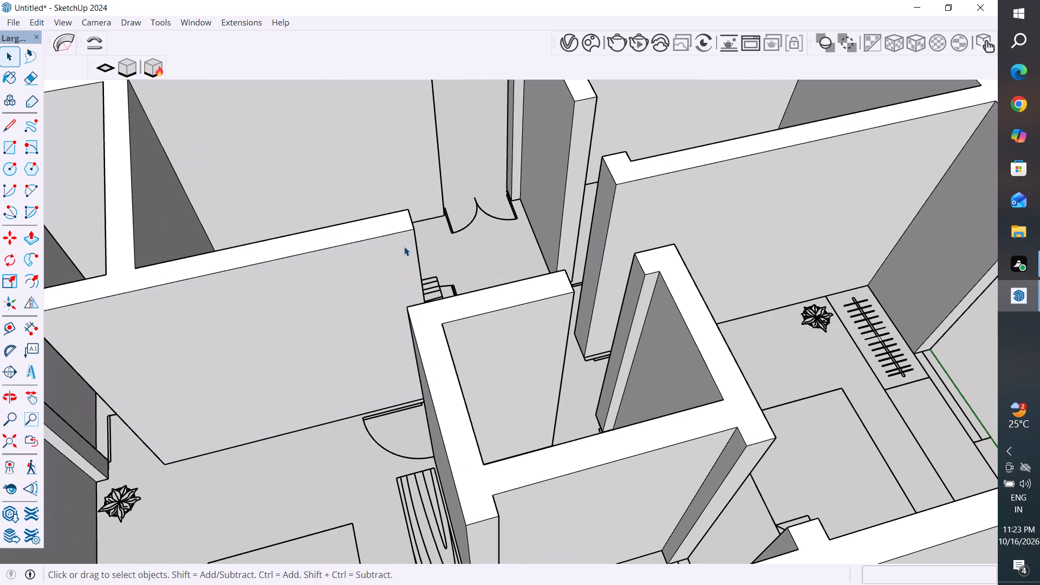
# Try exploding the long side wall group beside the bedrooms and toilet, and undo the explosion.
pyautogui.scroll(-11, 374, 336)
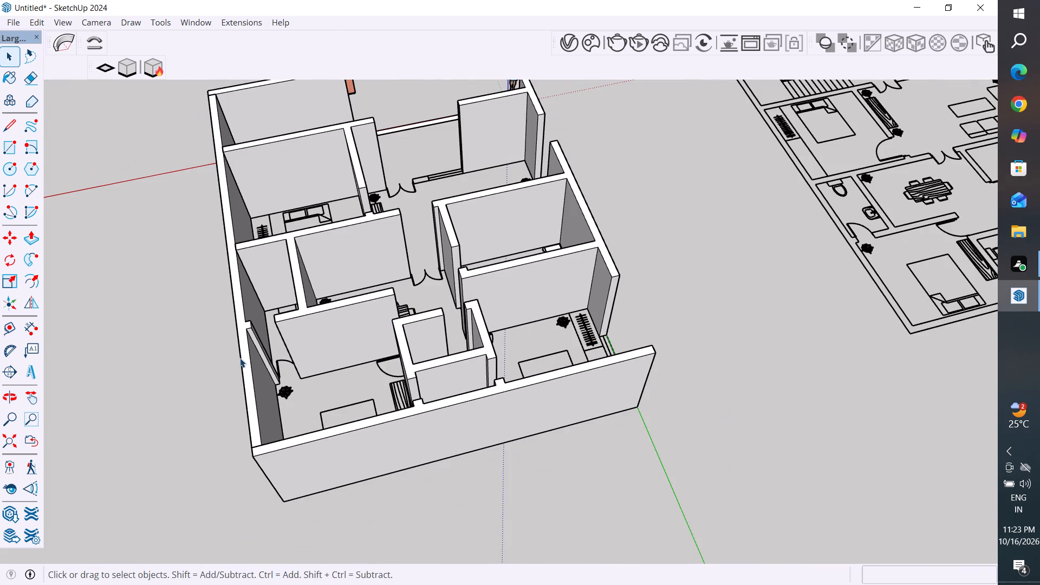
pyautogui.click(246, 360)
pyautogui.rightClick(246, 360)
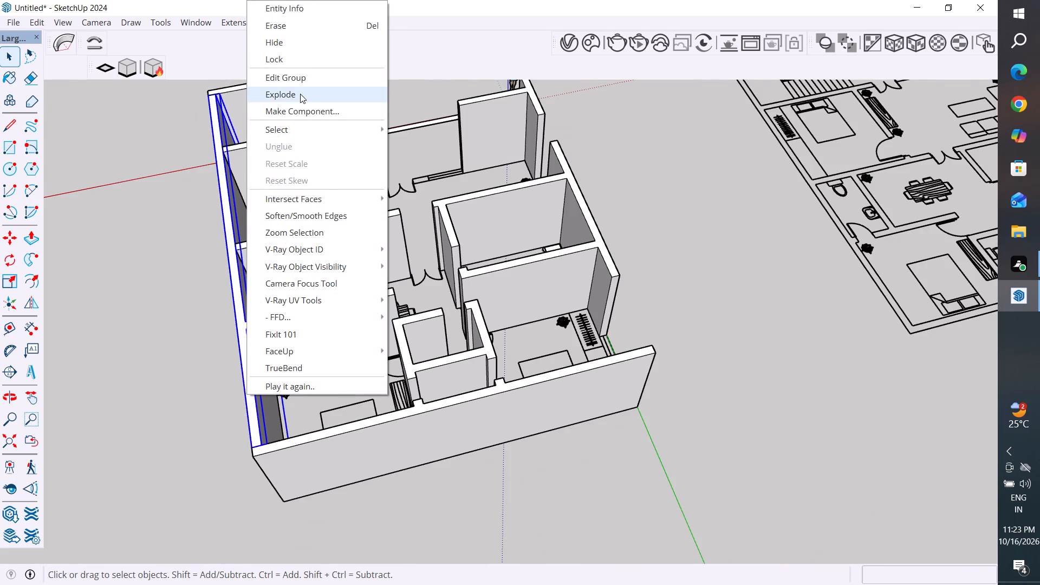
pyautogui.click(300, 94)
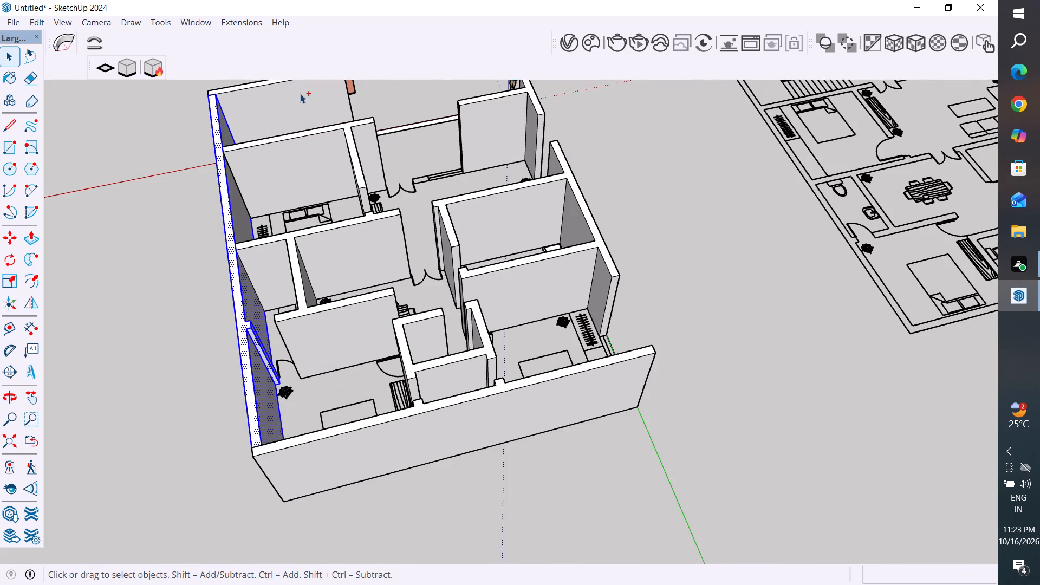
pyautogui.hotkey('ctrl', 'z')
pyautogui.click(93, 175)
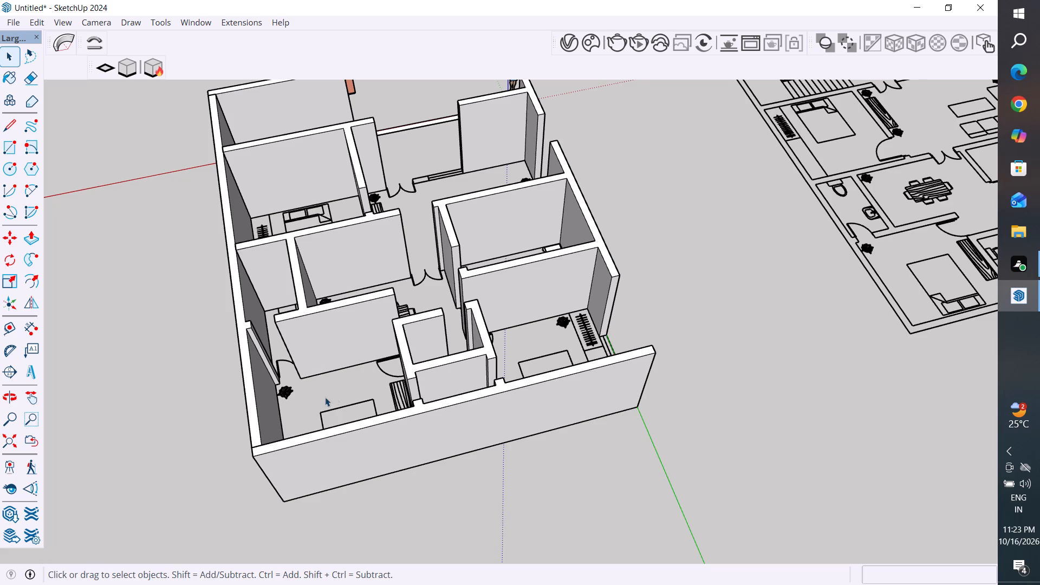
# Move the long side wall group beside the bedrooms and toilet outward, clear of the floor plan.
pyautogui.click(246, 375)
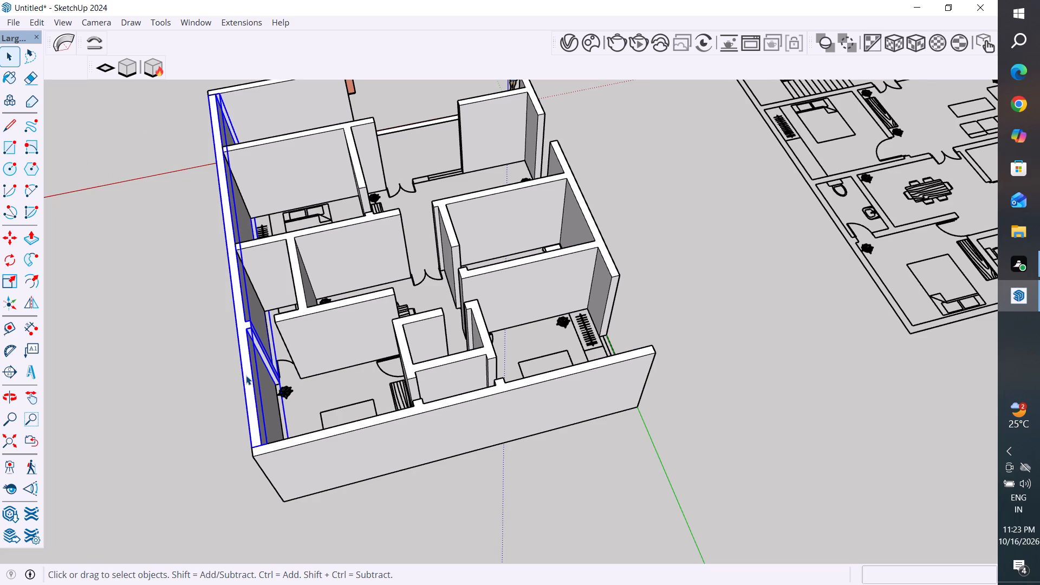
pyautogui.press('m')
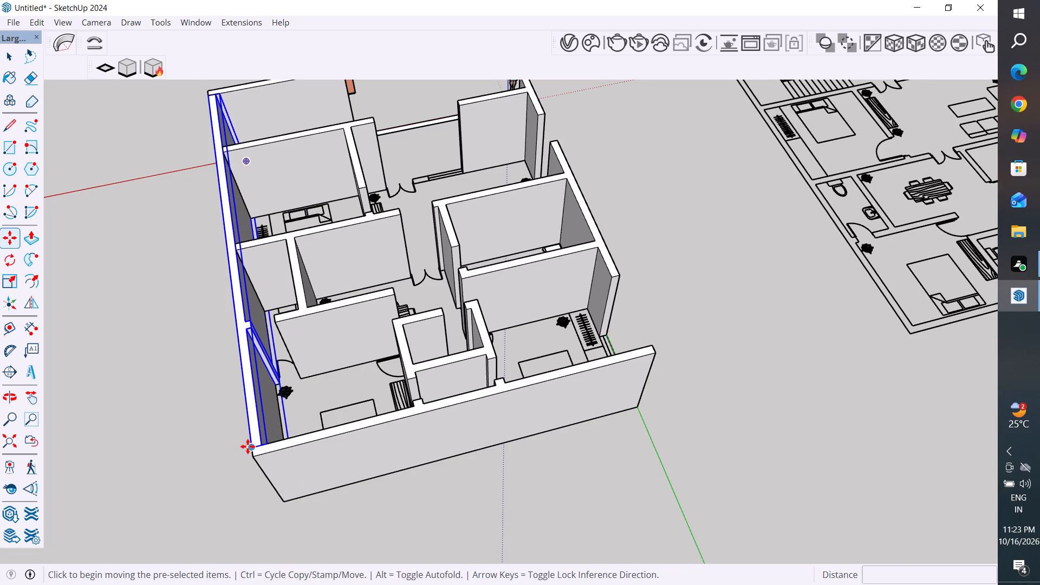
pyautogui.click(249, 446)
pyautogui.click(162, 455)
pyautogui.scroll(-4, 353, 511)
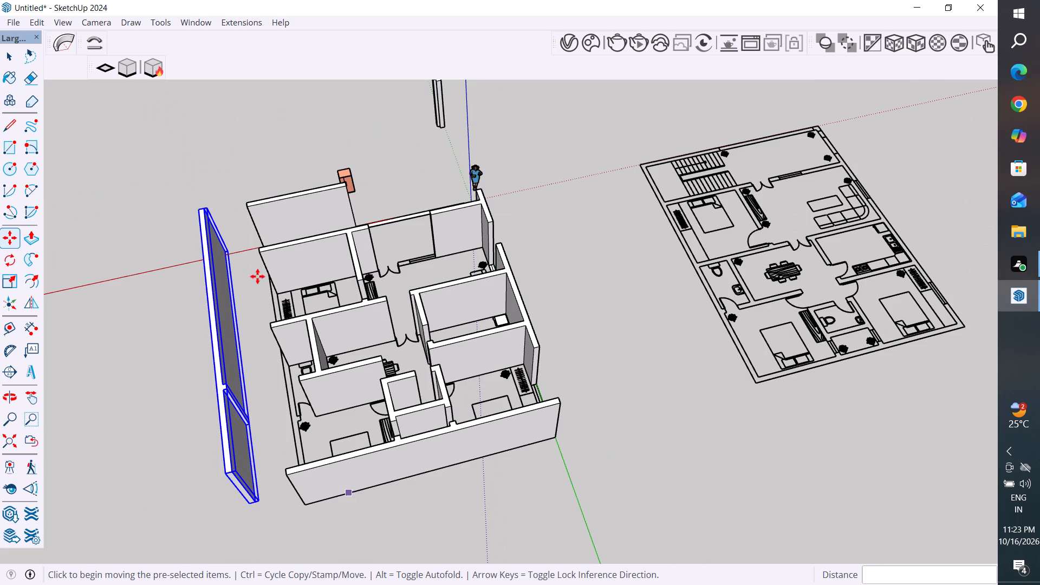
pyautogui.click(12, 60)
pyautogui.click(147, 157)
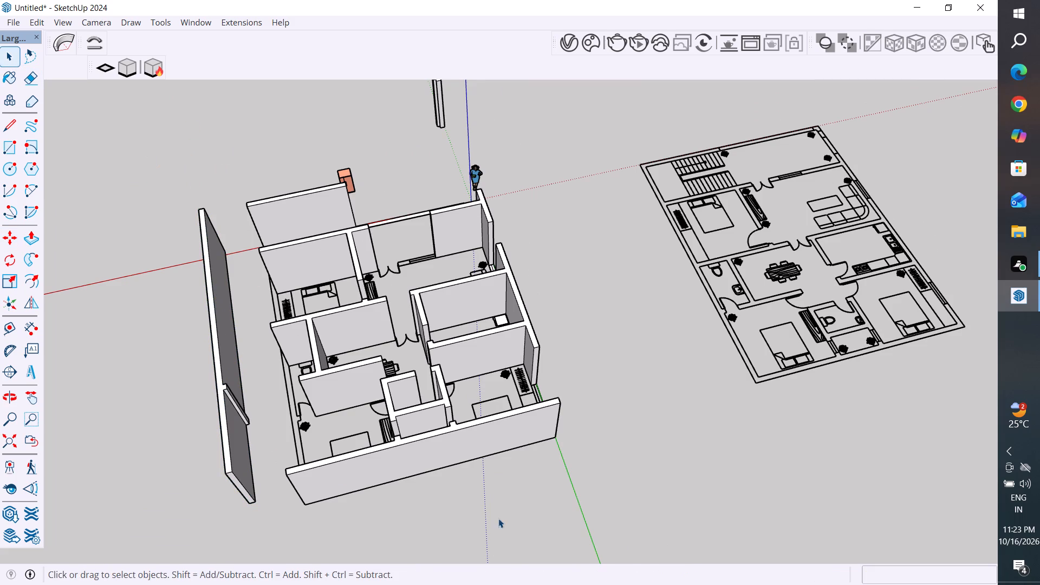
# Move the rear wall group behind the two rear bedrooms about 19' 7 1/2" outward, clear of the floor plan.
pyautogui.click(450, 440)
pyautogui.scroll(-5, 419, 285)
pyautogui.moveTo(363, 369); pyautogui.dragTo(810, 363, button='middle')
pyautogui.scroll(8, 570, 481)
pyautogui.press('m')
pyautogui.scroll(4, 624, 464)
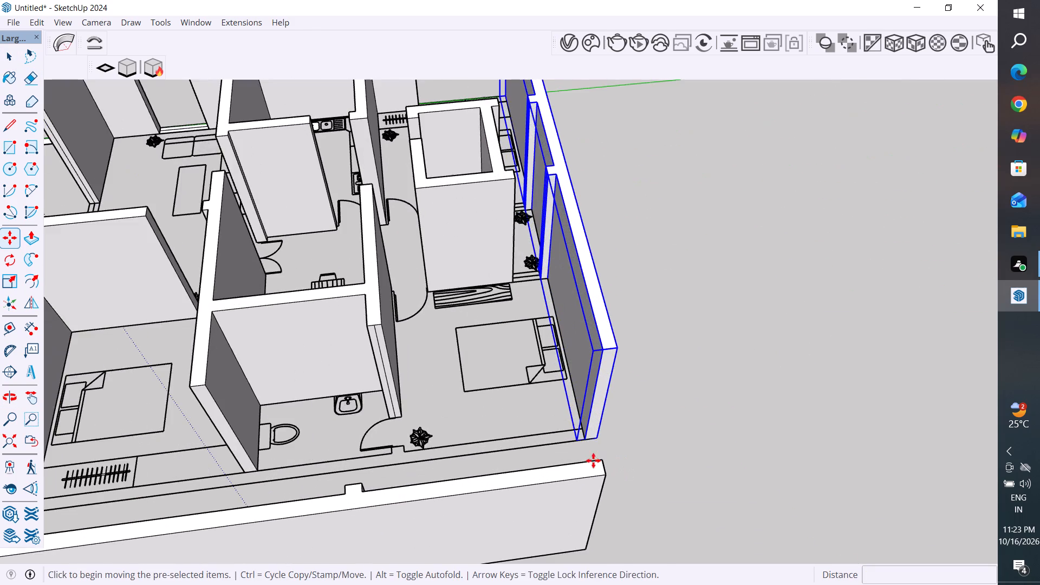
pyautogui.scroll(4, 589, 450)
pyautogui.click(581, 436)
pyautogui.scroll(-5, 581, 436)
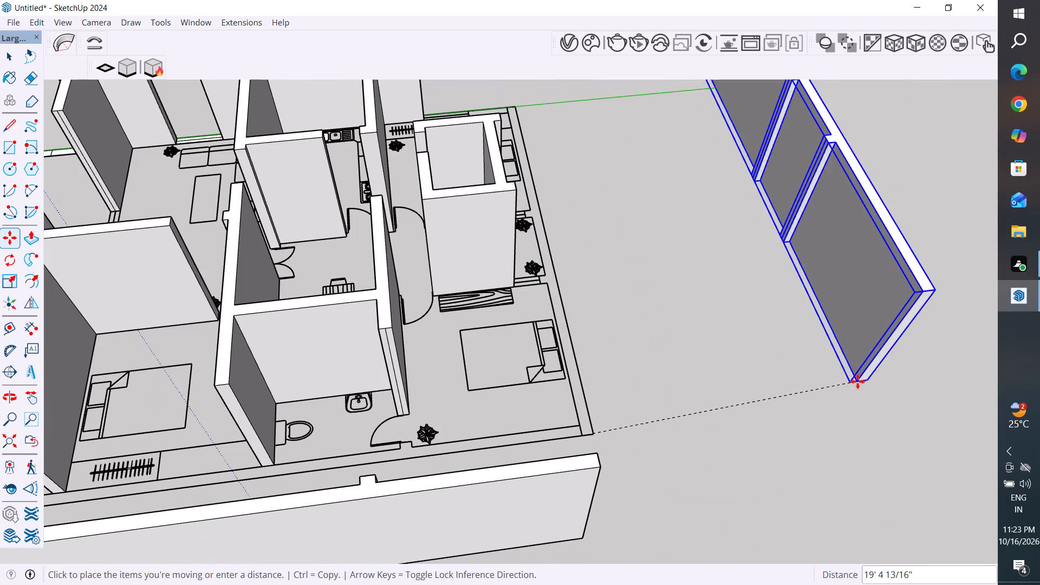
pyautogui.click(870, 402)
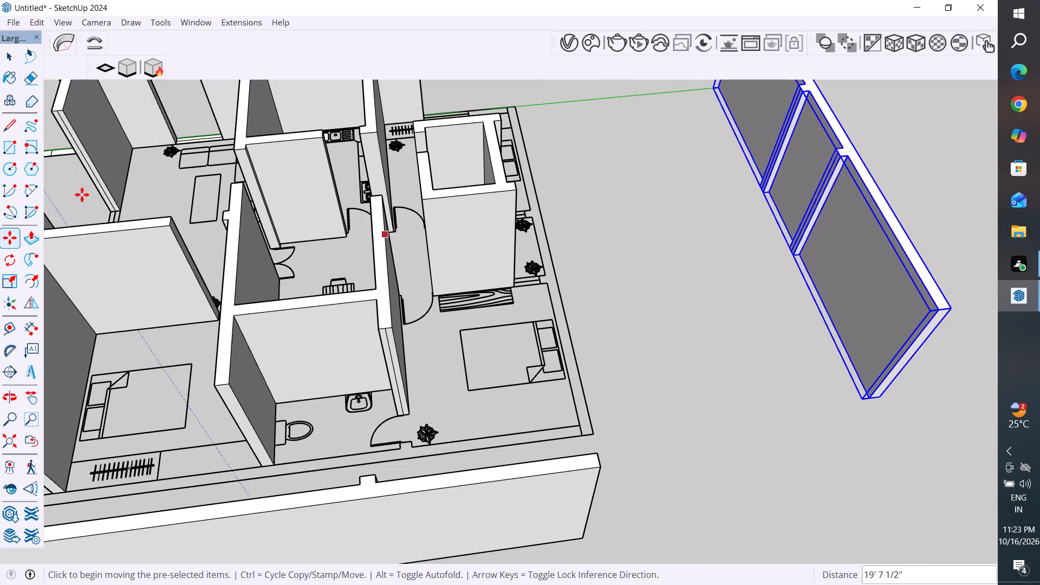
pyautogui.click(8, 54)
pyautogui.click(692, 409)
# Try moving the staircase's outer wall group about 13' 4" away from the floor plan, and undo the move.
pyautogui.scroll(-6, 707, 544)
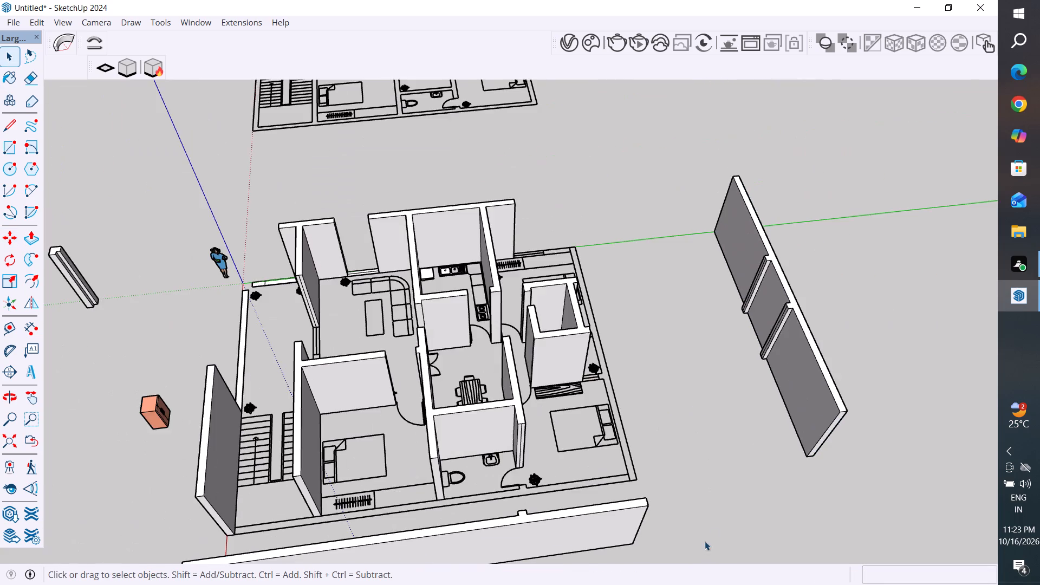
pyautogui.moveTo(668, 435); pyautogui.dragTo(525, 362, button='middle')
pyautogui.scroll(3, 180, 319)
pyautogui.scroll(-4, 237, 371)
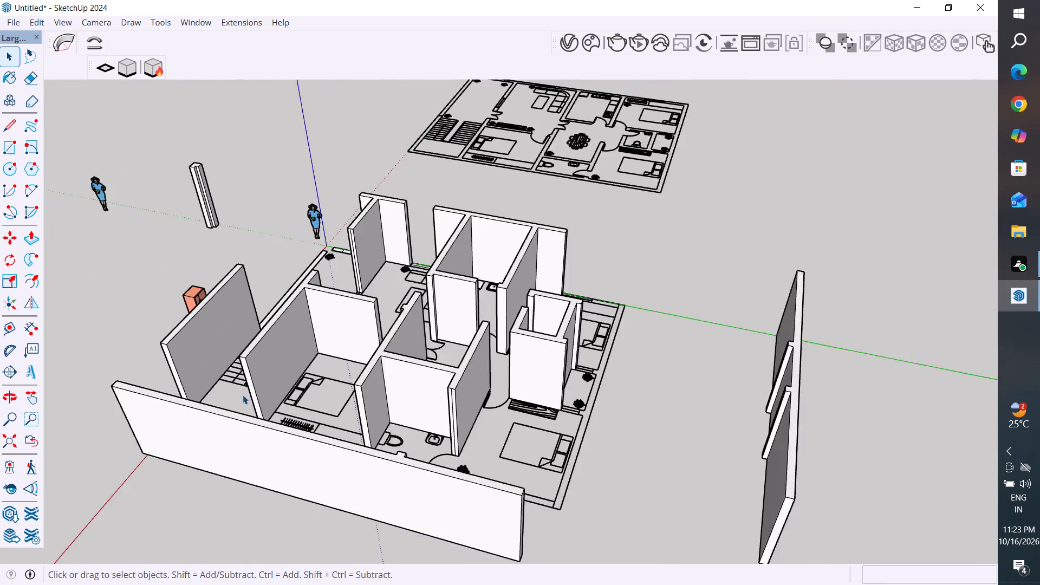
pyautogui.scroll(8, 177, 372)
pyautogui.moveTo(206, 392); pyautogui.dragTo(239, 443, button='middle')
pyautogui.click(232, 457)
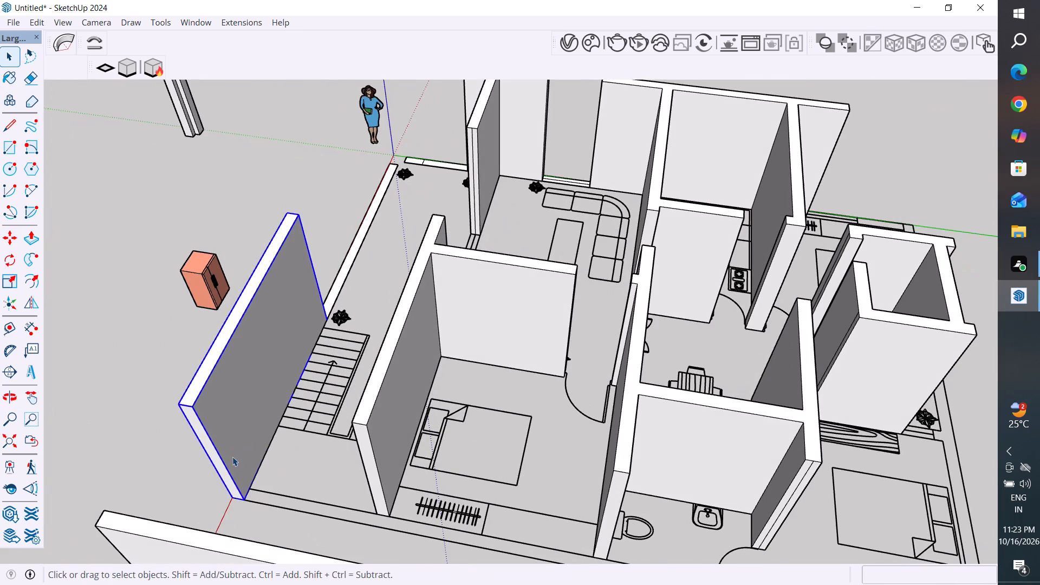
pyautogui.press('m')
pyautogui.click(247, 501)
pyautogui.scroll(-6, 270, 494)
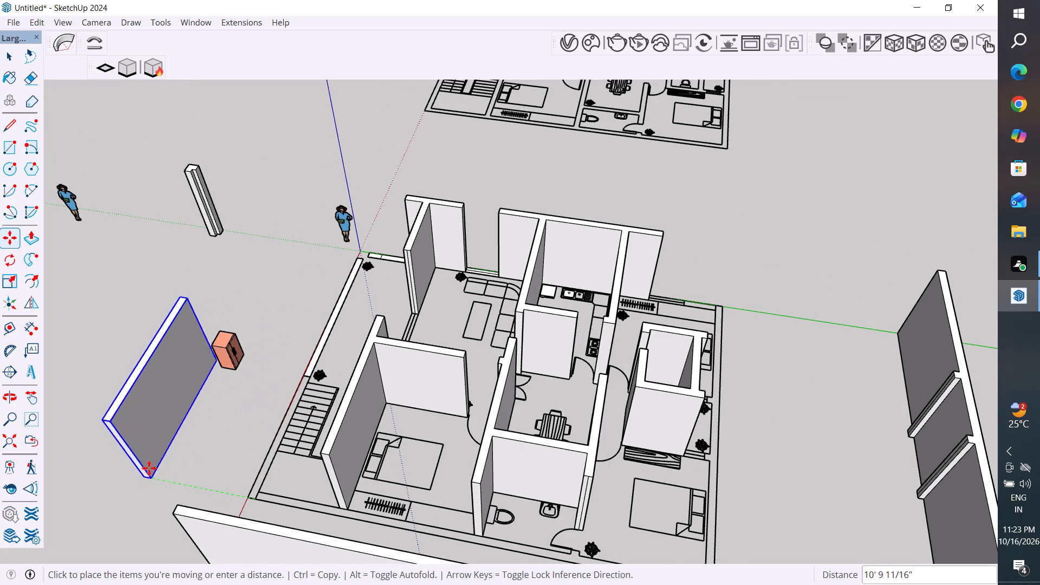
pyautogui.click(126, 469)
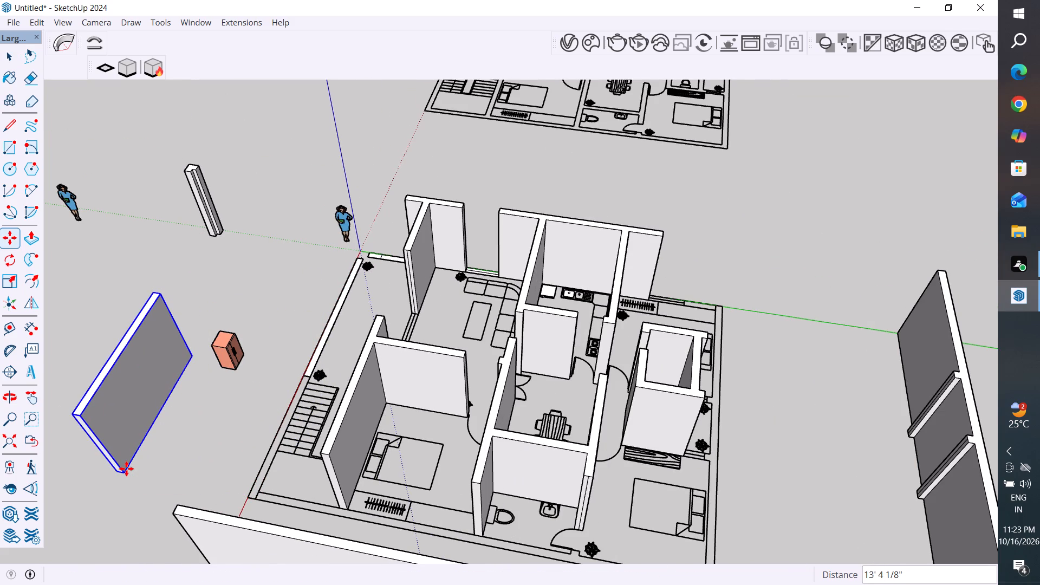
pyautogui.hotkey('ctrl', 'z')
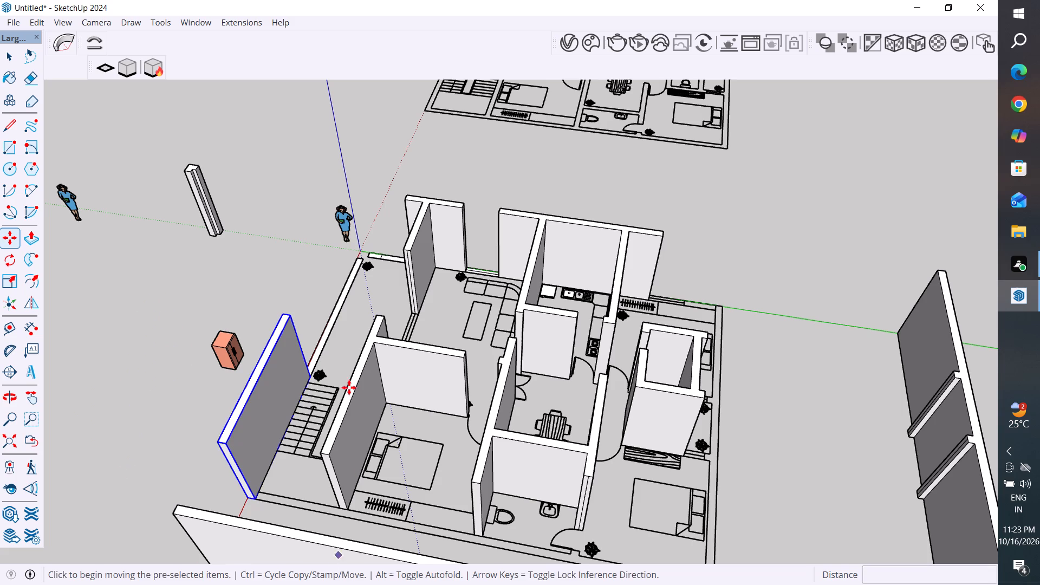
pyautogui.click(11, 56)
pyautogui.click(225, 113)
# Hide the wall group enclosing the kitchen.
pyautogui.moveTo(545, 397); pyautogui.dragTo(255, 408, button='middle')
pyautogui.scroll(3, 365, 424)
pyautogui.click(376, 441)
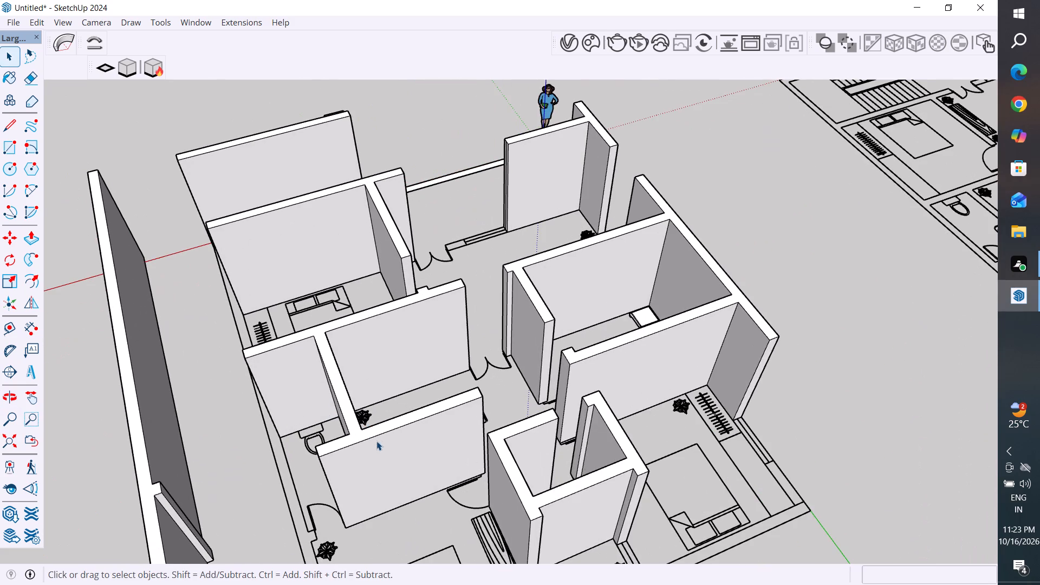
pyautogui.moveTo(416, 453); pyautogui.dragTo(490, 439, button='middle')
pyautogui.moveTo(639, 458); pyautogui.dragTo(965, 409, button='middle')
pyautogui.scroll(1, 792, 453)
pyautogui.click(715, 311)
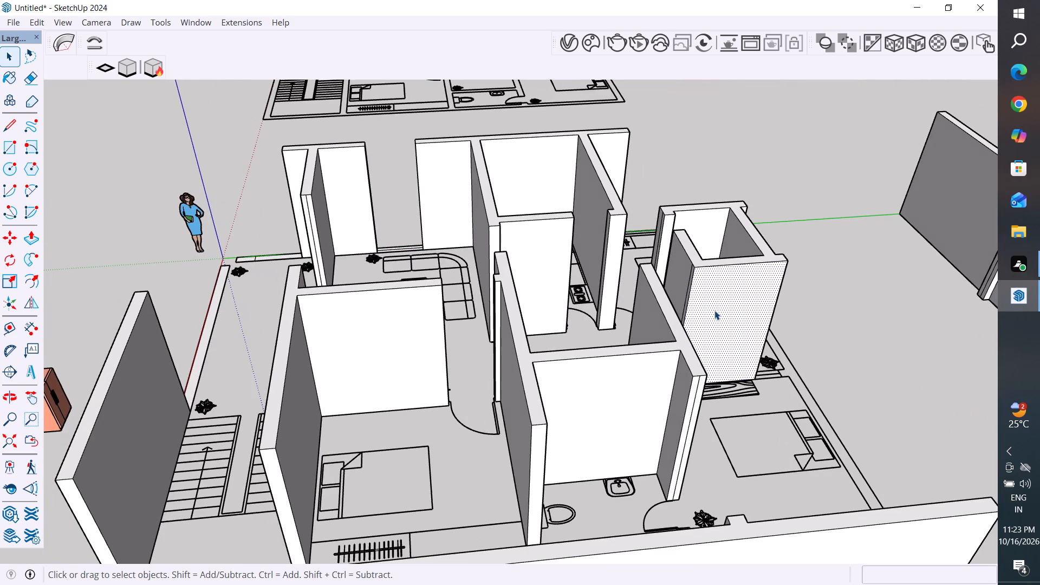
pyautogui.click(517, 251)
pyautogui.rightClick(540, 258)
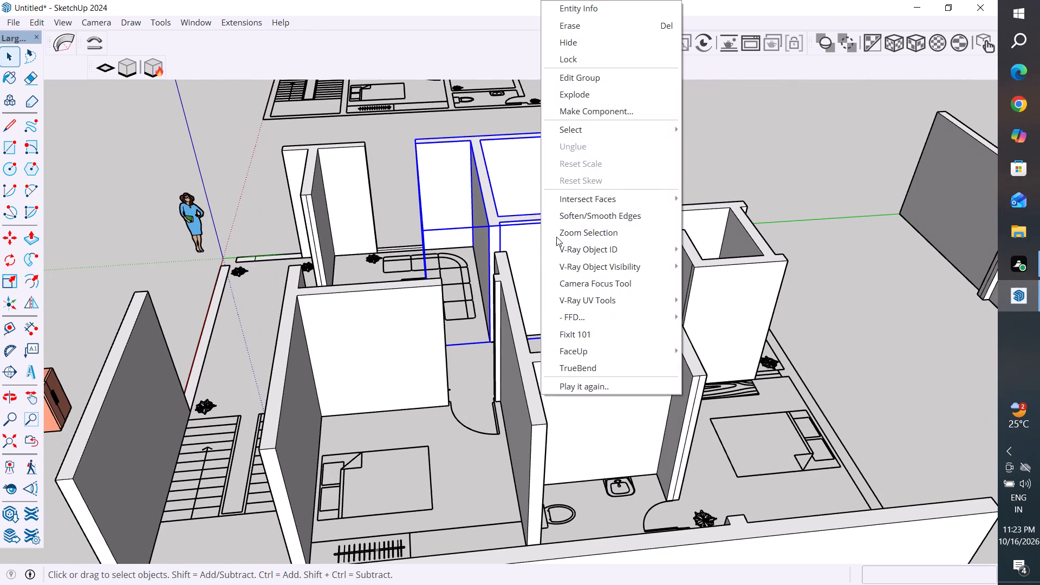
pyautogui.click(782, 125)
pyautogui.click(529, 232)
pyautogui.rightClick(529, 232)
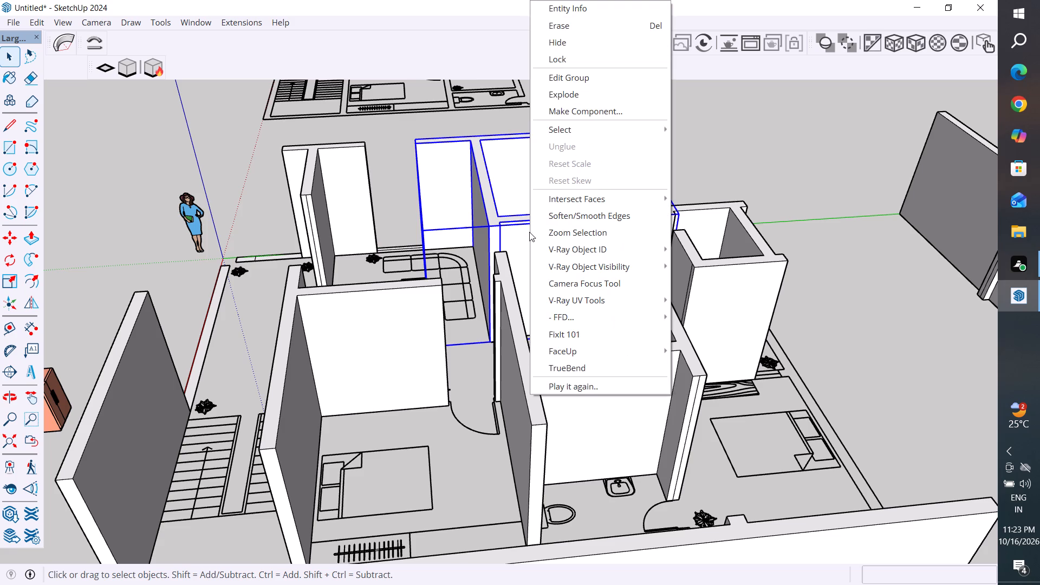
pyautogui.click(578, 46)
# Hide the living-room wall group near the entrance and the wall group between the staircase and front bedroom.
pyautogui.click(326, 189)
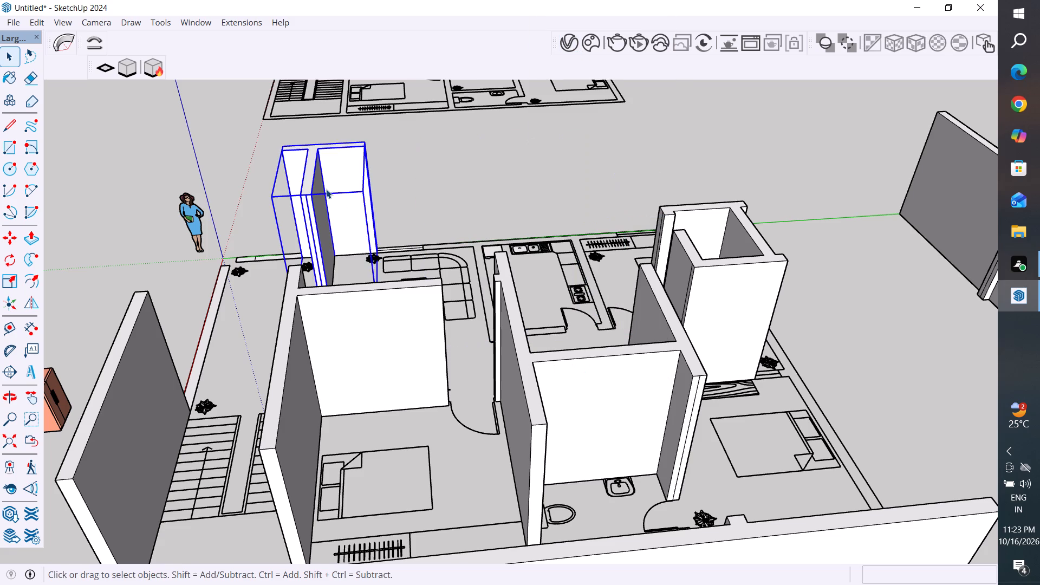
pyautogui.rightClick(326, 189)
pyautogui.click(354, 233)
pyautogui.click(385, 336)
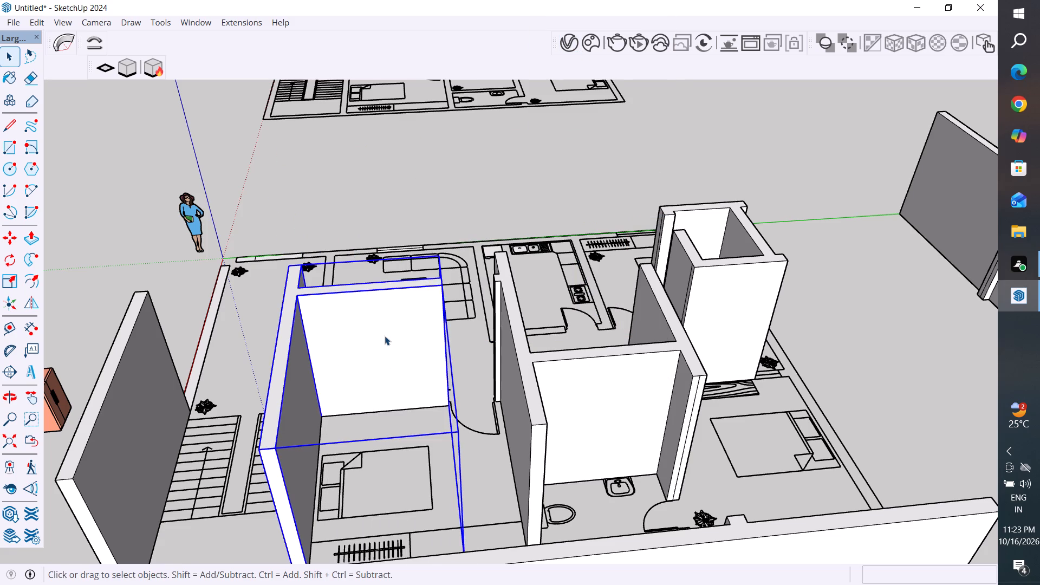
pyautogui.rightClick(385, 336)
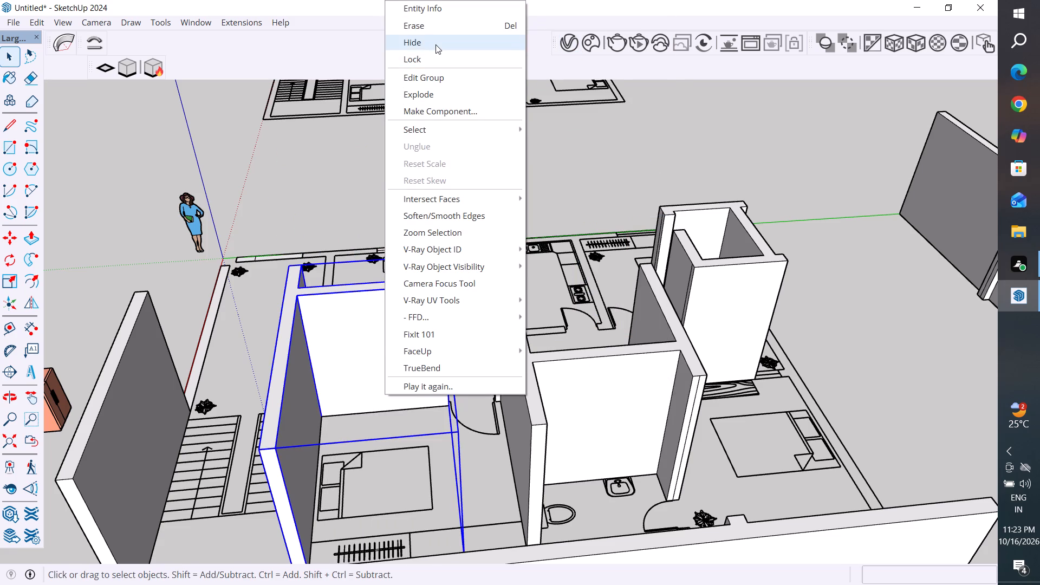
pyautogui.click(435, 44)
# Hide the outer wall group beside the staircase.
pyautogui.scroll(-5, 465, 238)
pyautogui.moveTo(460, 268); pyautogui.dragTo(278, 393, button='middle')
pyautogui.click(283, 272)
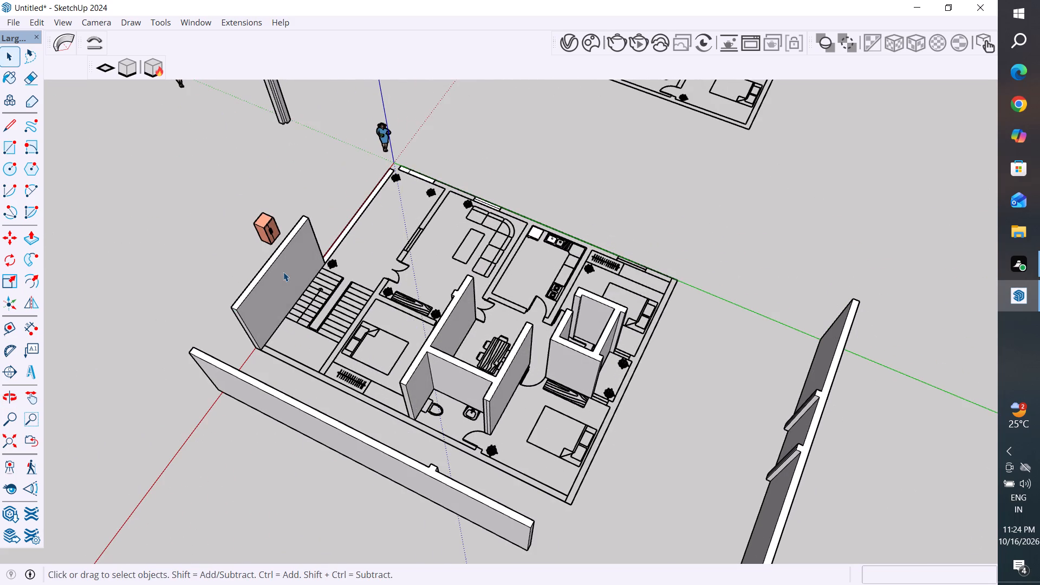
pyautogui.rightClick(283, 272)
pyautogui.click(337, 43)
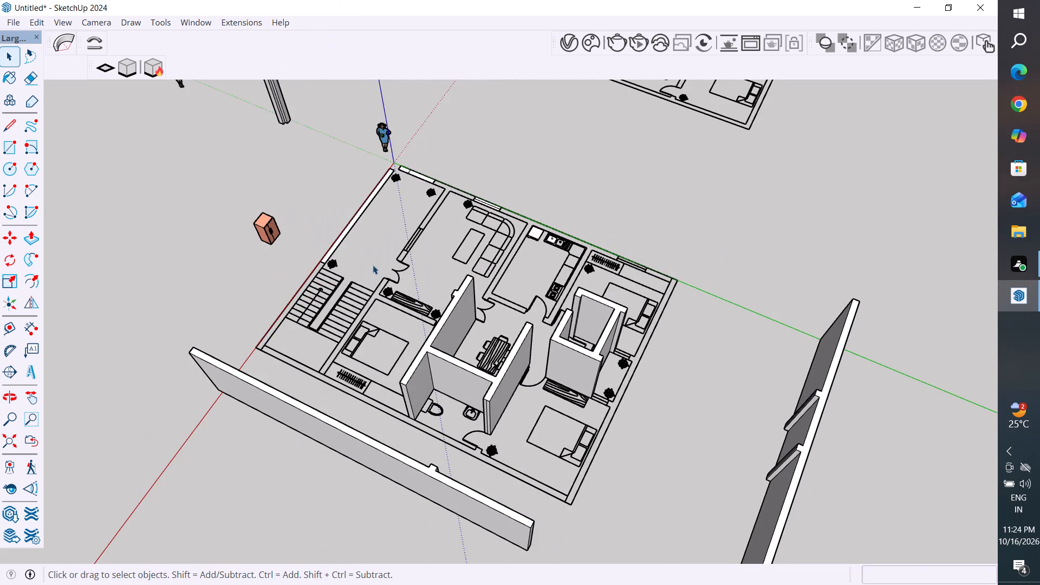
pyautogui.moveTo(396, 287); pyautogui.dragTo(712, 283, button='middle')
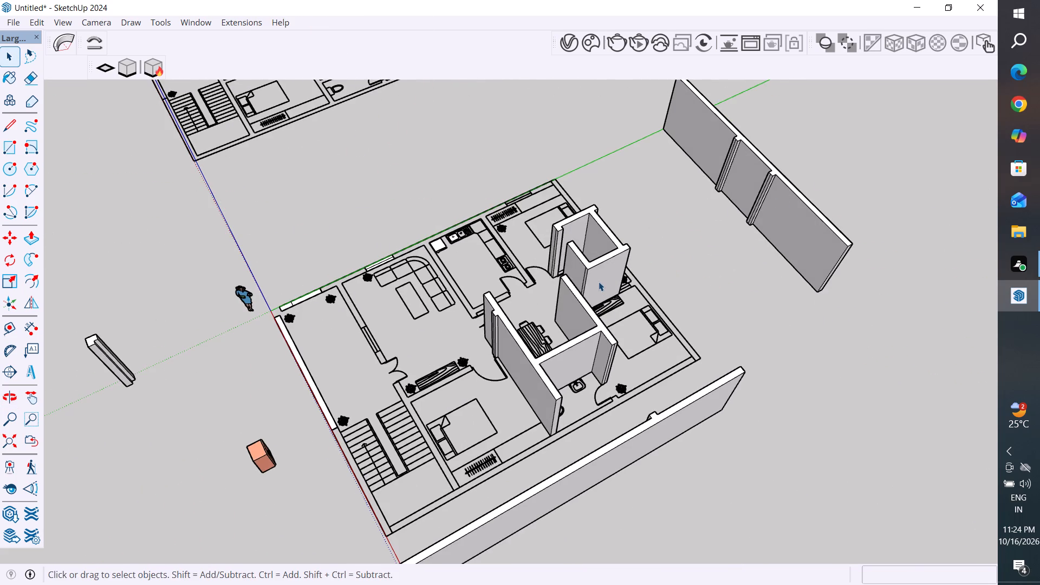
# Examine the remaining upright walls around the bathroom and dining area to see which are still ungrouped.
pyautogui.click(599, 277)
pyautogui.moveTo(596, 327); pyautogui.dragTo(841, 335, button='middle')
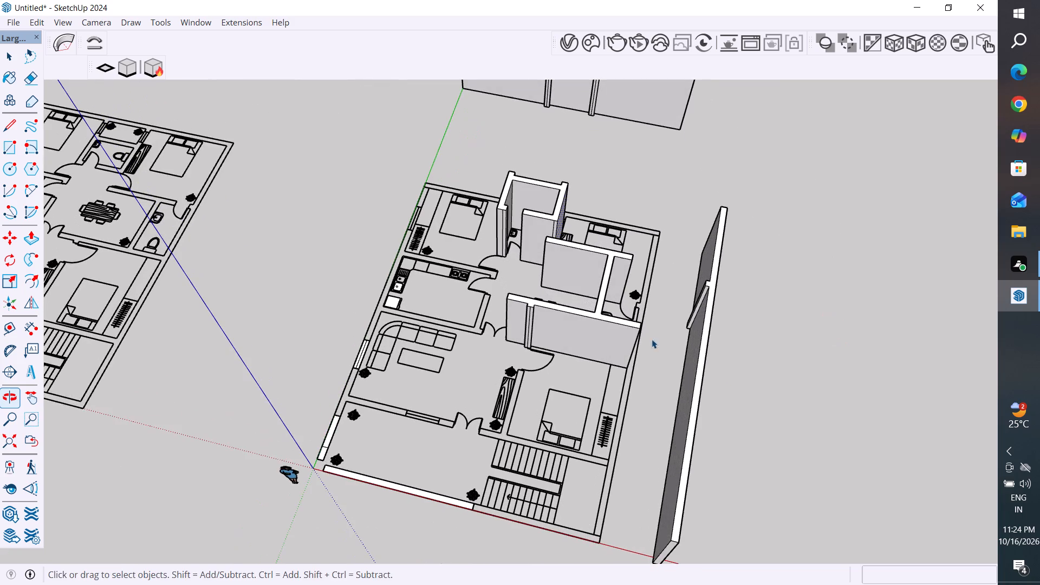
pyautogui.moveTo(664, 378); pyautogui.dragTo(905, 324, button='middle')
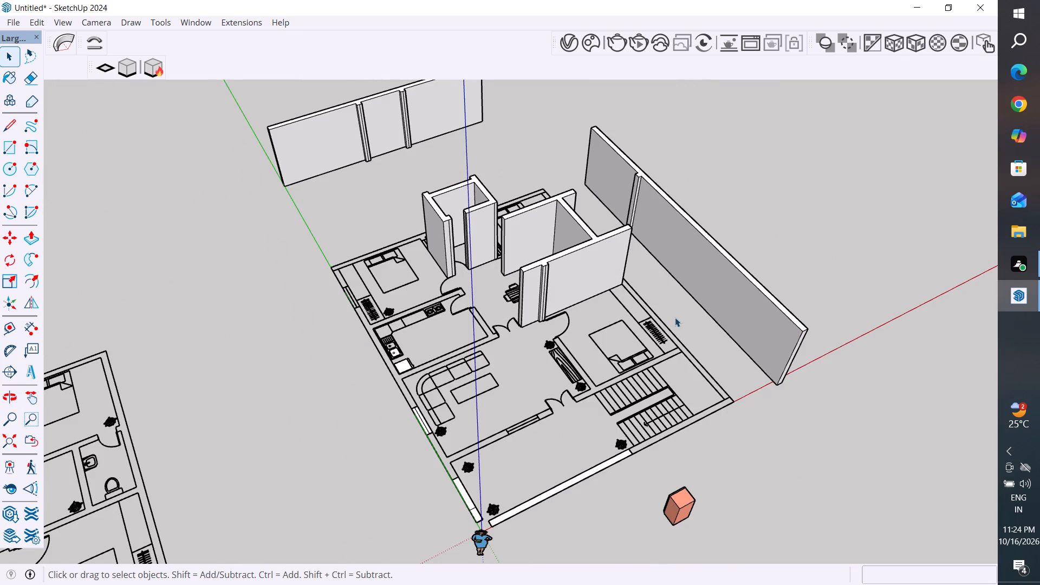
pyautogui.moveTo(671, 329); pyautogui.dragTo(671, 376, button='middle')
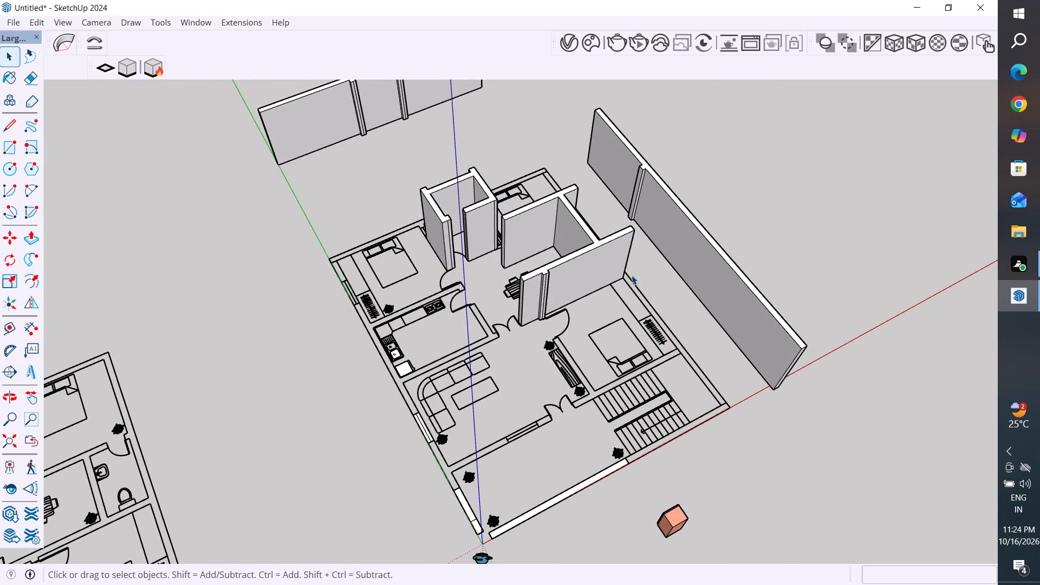
pyautogui.click(471, 210)
pyautogui.scroll(3, 461, 225)
pyautogui.moveTo(462, 249); pyautogui.dragTo(551, 103, button='middle')
pyautogui.click(456, 229)
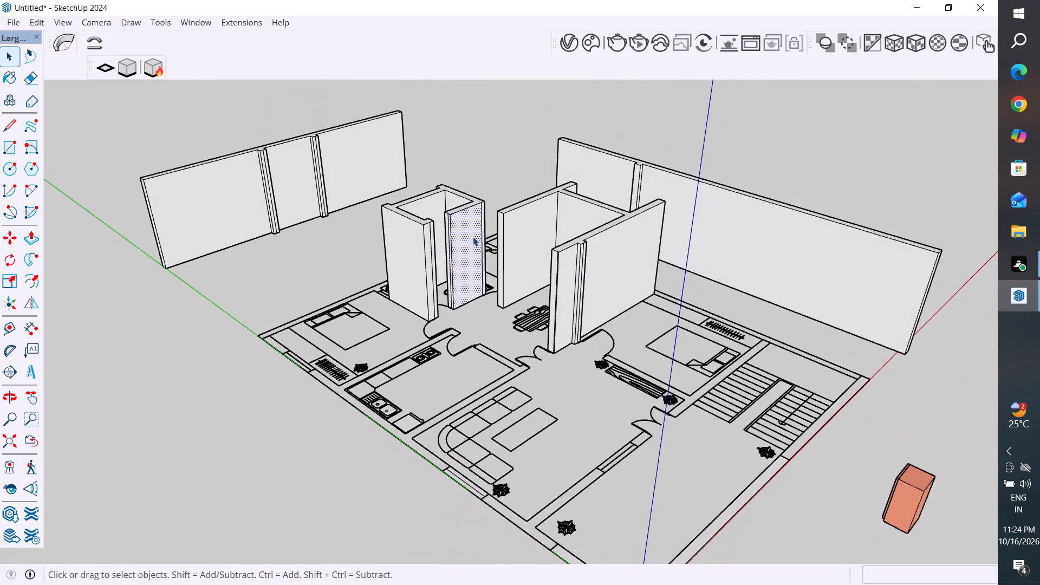
pyautogui.moveTo(476, 237); pyautogui.dragTo(491, 228, button='middle')
pyautogui.scroll(3, 469, 261)
pyautogui.tripleClick(607, 277)
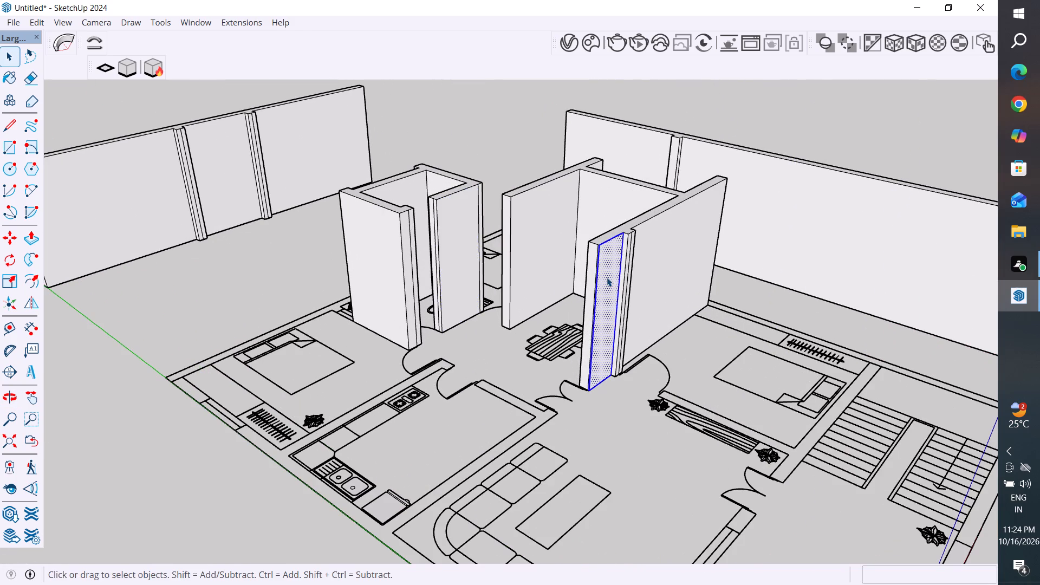
pyautogui.click(607, 277)
pyautogui.click(607, 277)
# Copy the ungrouped walls of the bathroom between the two bedrooms about 25' 7" along the red axis, clear of the floor plan.
pyautogui.moveTo(391, 250); pyautogui.dragTo(451, 188, button='middle')
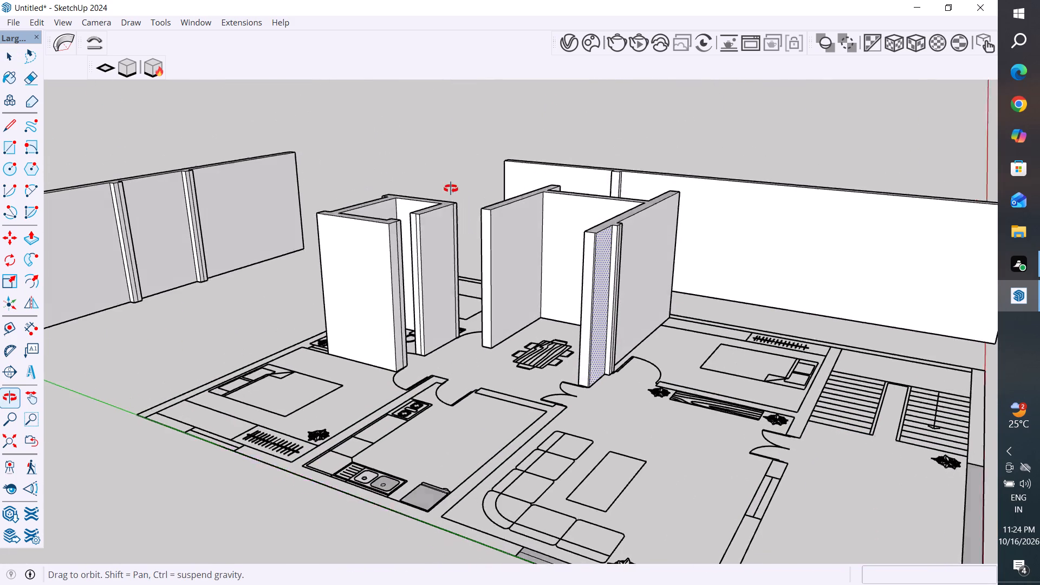
pyautogui.moveTo(451, 188); pyautogui.dragTo(451, 186, button='middle')
pyautogui.moveTo(461, 184); pyautogui.dragTo(321, 269)
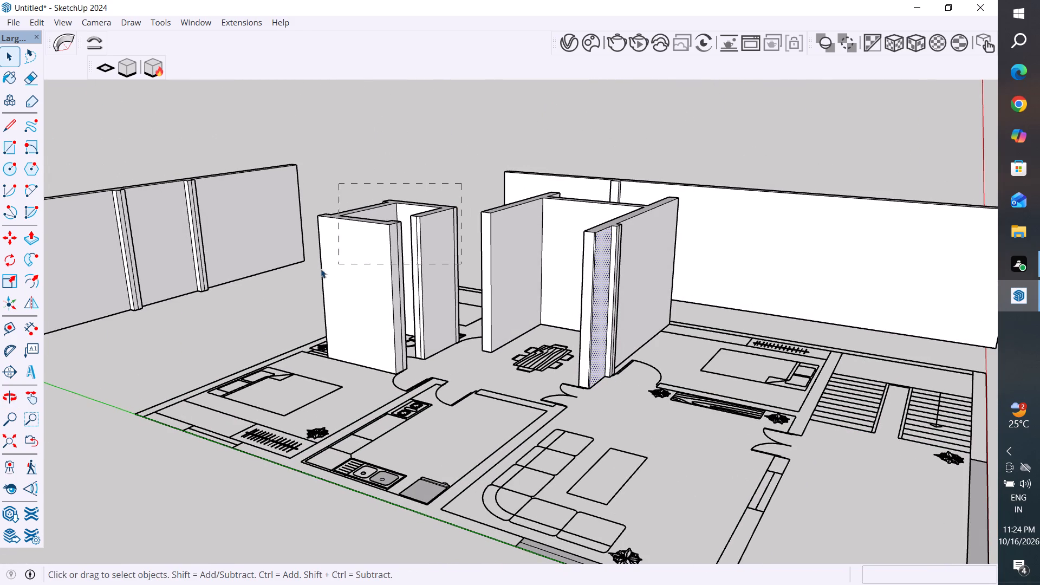
pyautogui.moveTo(321, 269); pyautogui.dragTo(314, 271)
pyautogui.press('m')
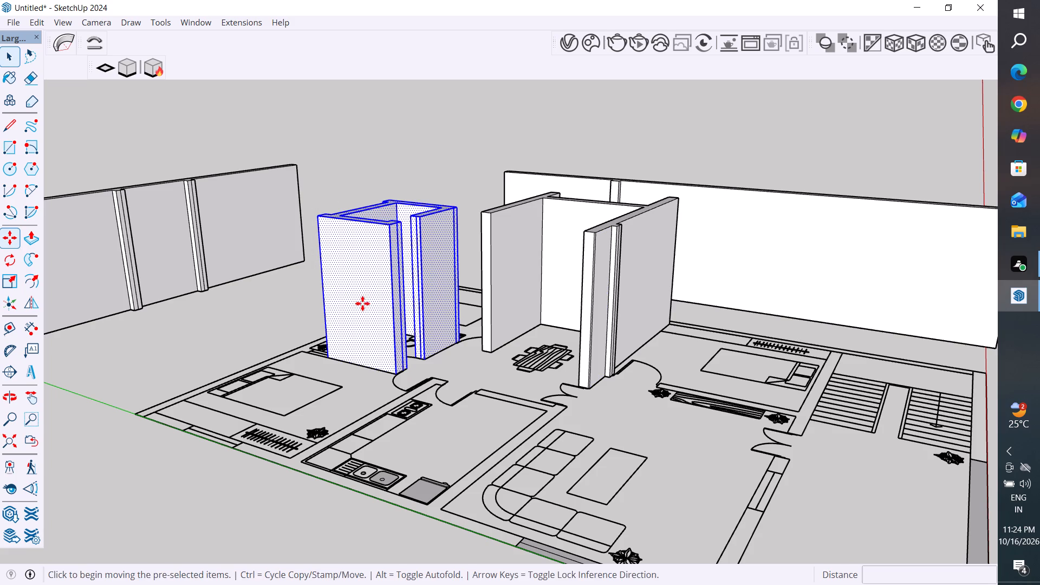
pyautogui.moveTo(458, 370); pyautogui.dragTo(352, 451, button='middle')
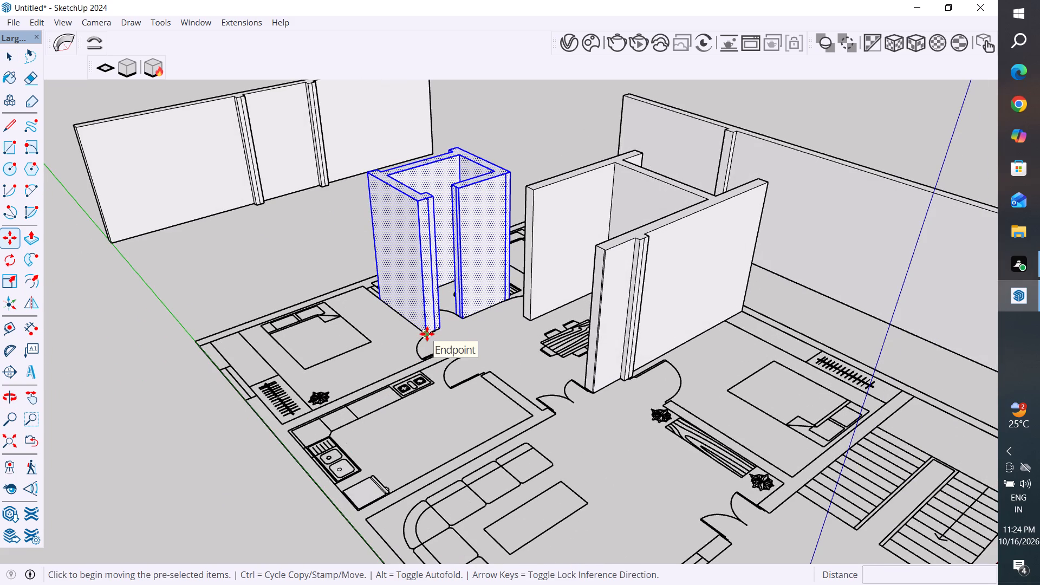
pyautogui.click(427, 334)
pyautogui.scroll(-2, 427, 334)
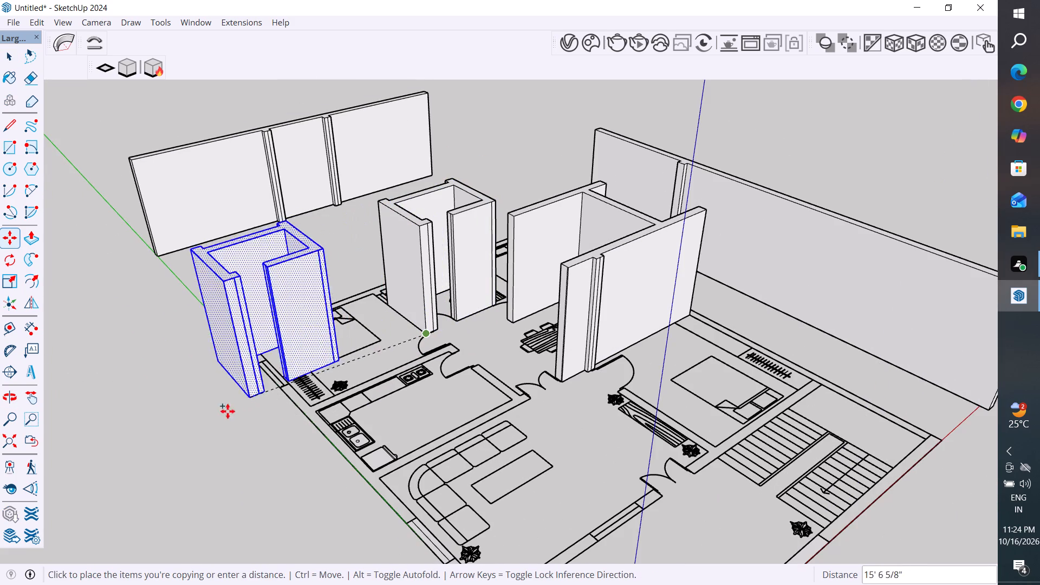
pyautogui.scroll(-2, 136, 438)
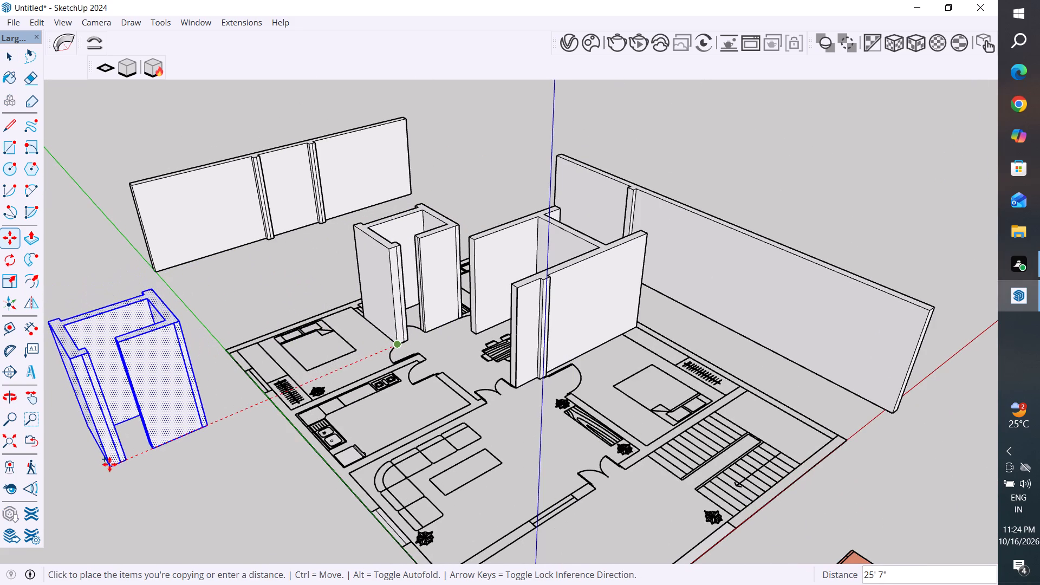
pyautogui.click(109, 466)
pyautogui.click(9, 56)
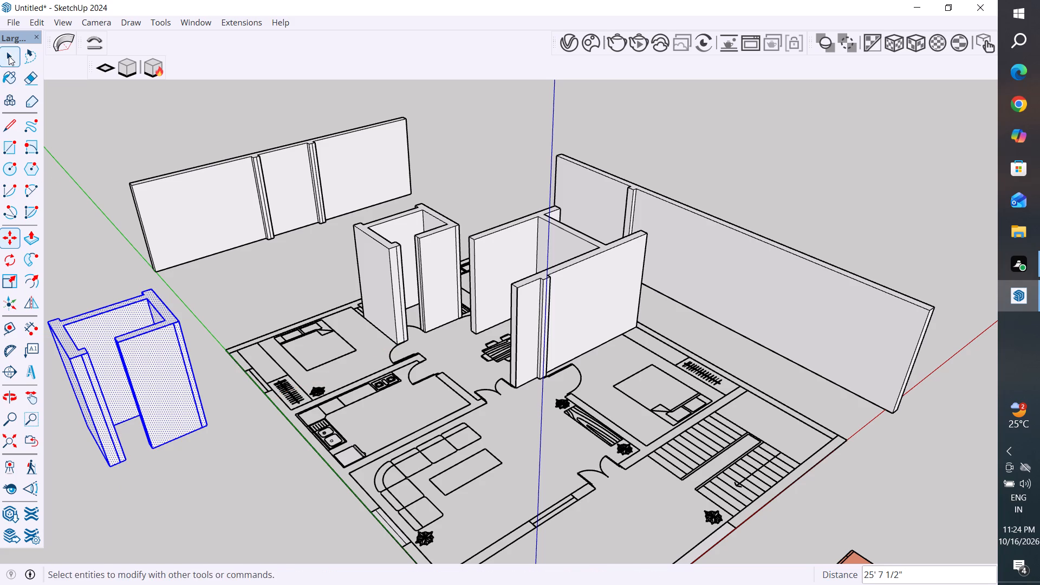
pyautogui.click(293, 478)
# Draw a 9" by 6' rectangle on the underside of the copied bathroom walls to close their open base.
pyautogui.moveTo(138, 491); pyautogui.dragTo(252, 259, button='middle')
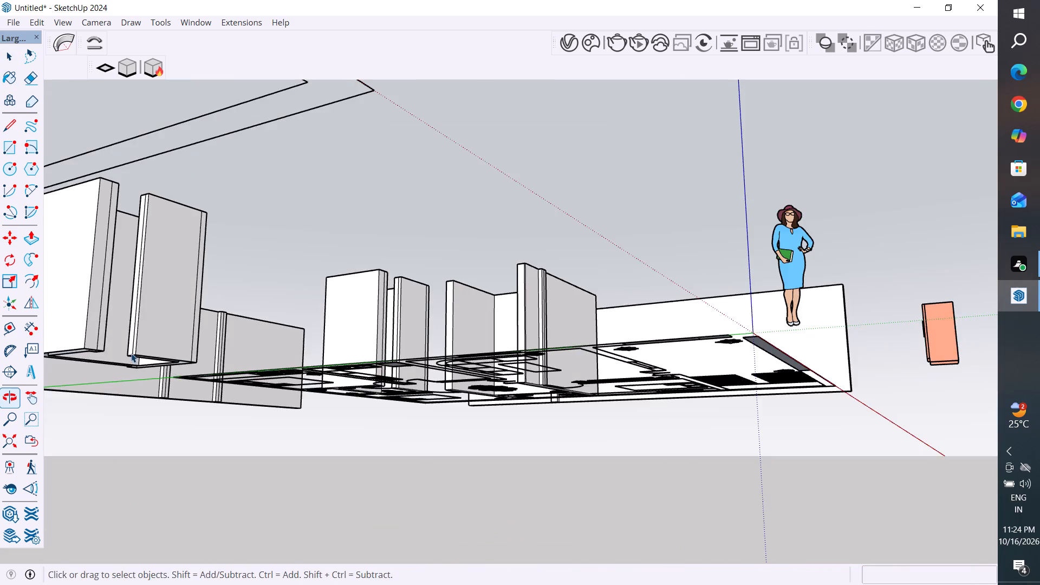
pyautogui.moveTo(145, 335); pyautogui.dragTo(451, 217, button='middle')
pyautogui.scroll(-10, 405, 371)
pyautogui.moveTo(404, 329); pyautogui.dragTo(391, 194, button='middle')
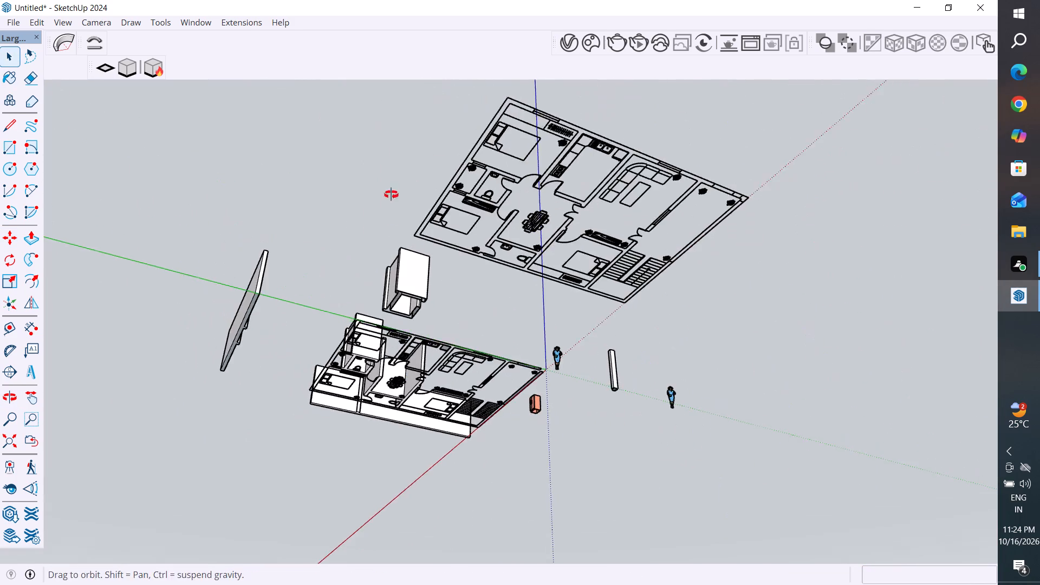
pyautogui.moveTo(391, 194); pyautogui.dragTo(391, 192, button='middle')
pyautogui.scroll(15, 394, 218)
pyautogui.moveTo(450, 326); pyautogui.dragTo(472, 188, button='middle')
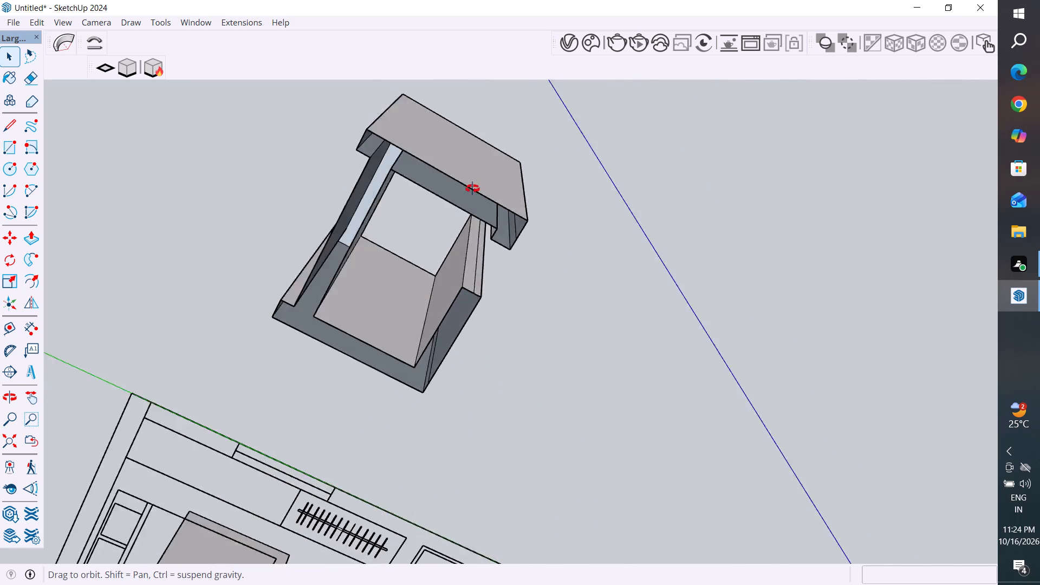
pyautogui.moveTo(472, 188); pyautogui.dragTo(521, 220, button='middle')
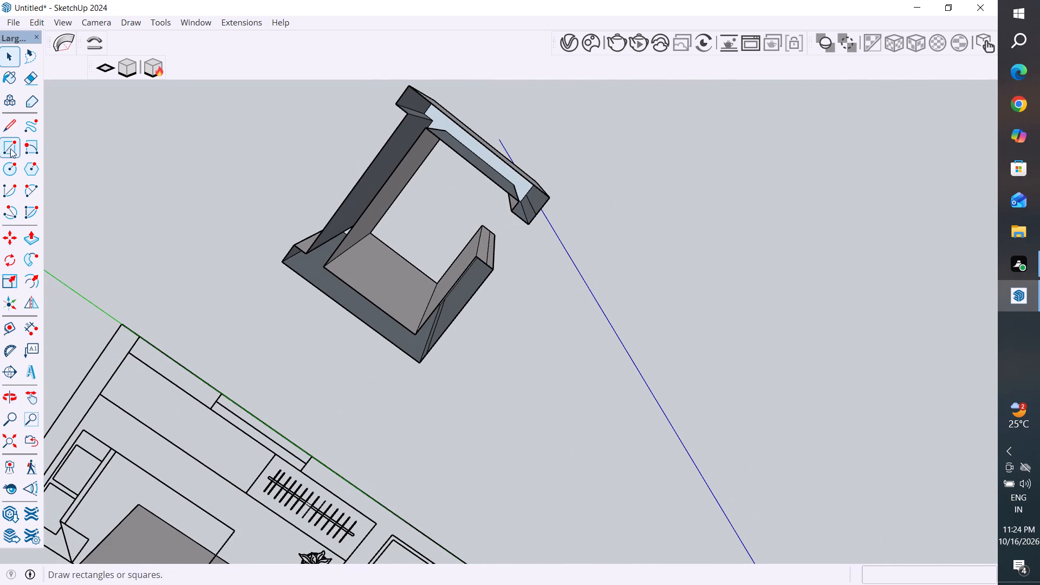
pyautogui.click(7, 151)
pyautogui.scroll(1, 438, 139)
pyautogui.scroll(-2, 420, 284)
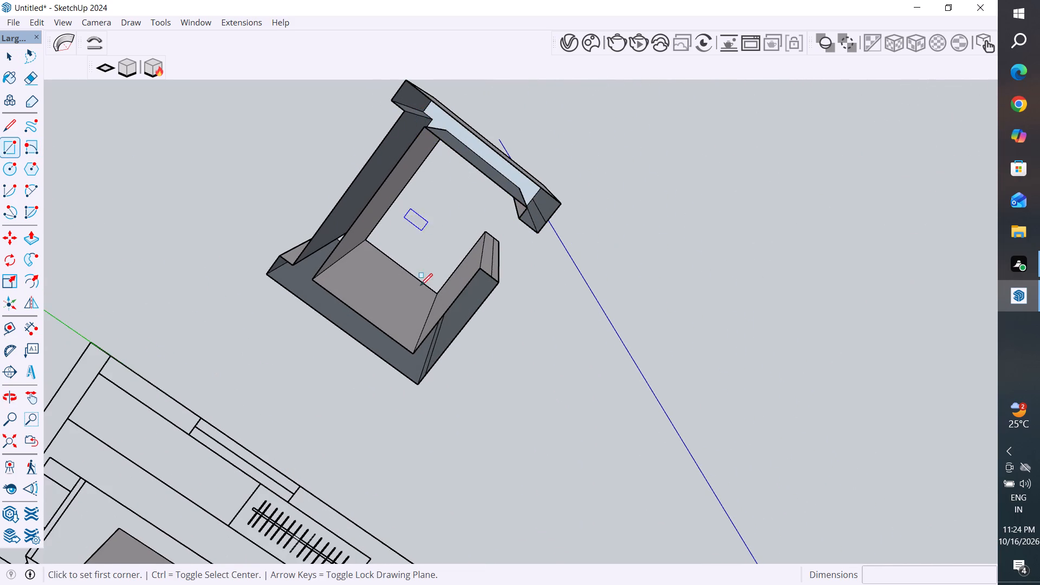
pyautogui.scroll(-2, 420, 285)
pyautogui.scroll(4, 420, 161)
pyautogui.click(393, 181)
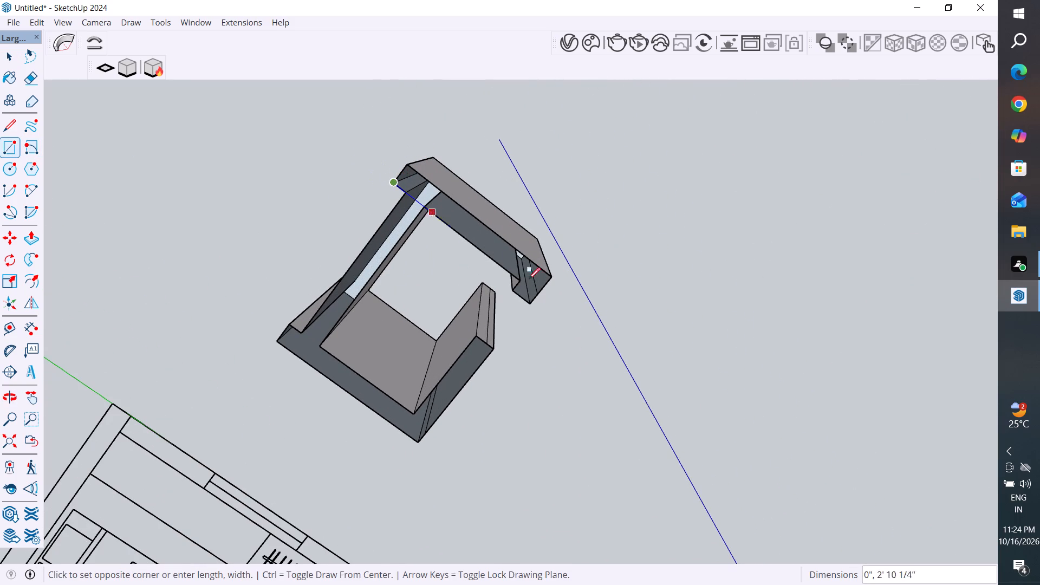
pyautogui.click(550, 280)
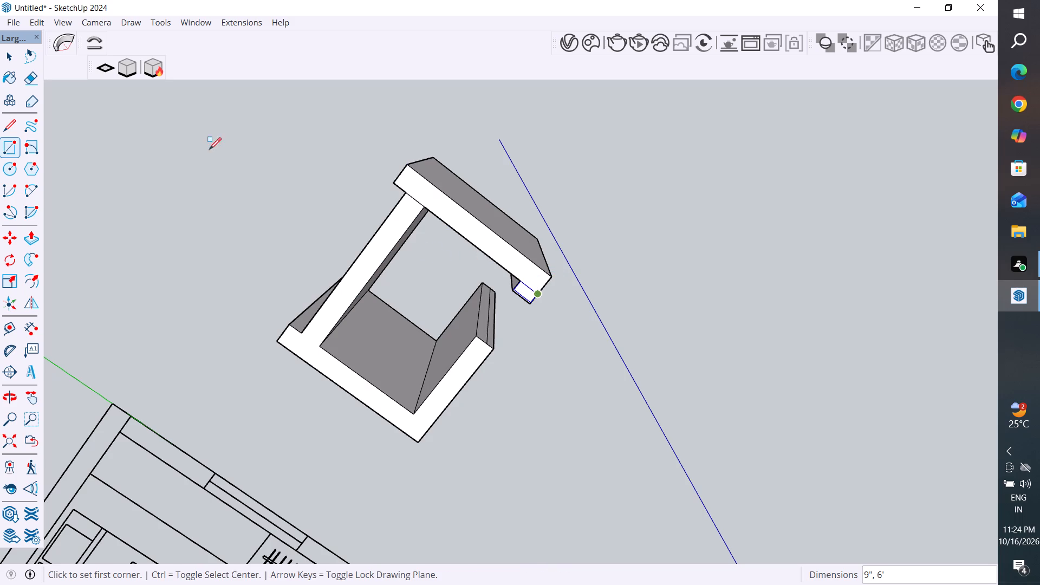
# Delete the stray edge crossing the copied walls' underside and the extra vertical edge on the nearby wall end.
pyautogui.click(12, 55)
pyautogui.scroll(3, 531, 274)
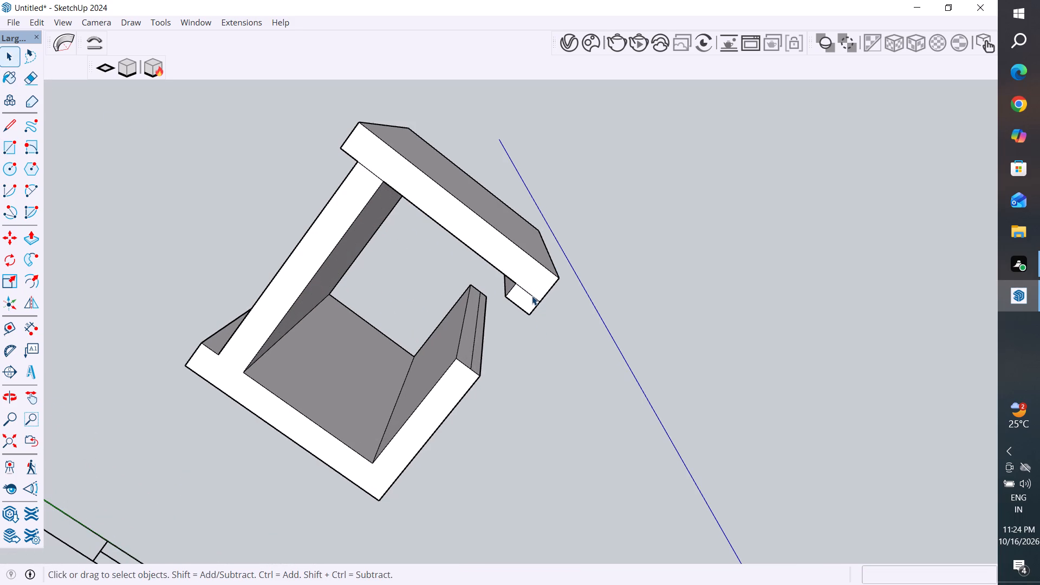
pyautogui.click(532, 296)
pyautogui.press('Delete')
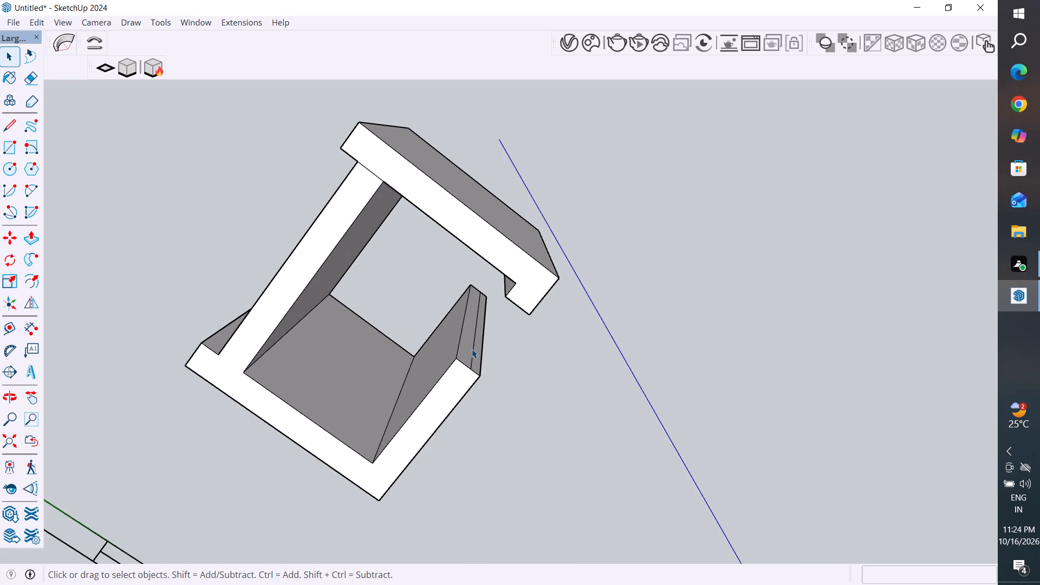
pyautogui.click(473, 350)
pyautogui.press('Delete')
# Delete the extra vertical edges on the copied bathroom walls' outer side face and the other wall end beside the door opening.
pyautogui.moveTo(629, 315); pyautogui.dragTo(447, 584, button='middle')
pyautogui.moveTo(574, 140); pyautogui.dragTo(410, 561, button='middle')
pyautogui.scroll(-7, 465, 283)
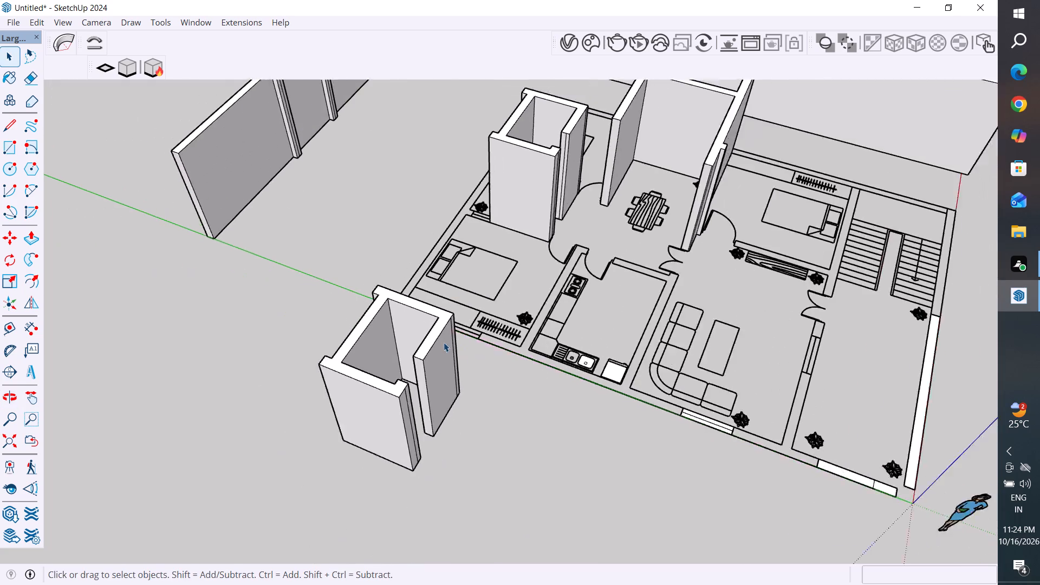
pyautogui.moveTo(469, 387); pyautogui.dragTo(346, 440, button='middle')
pyautogui.scroll(8, 413, 350)
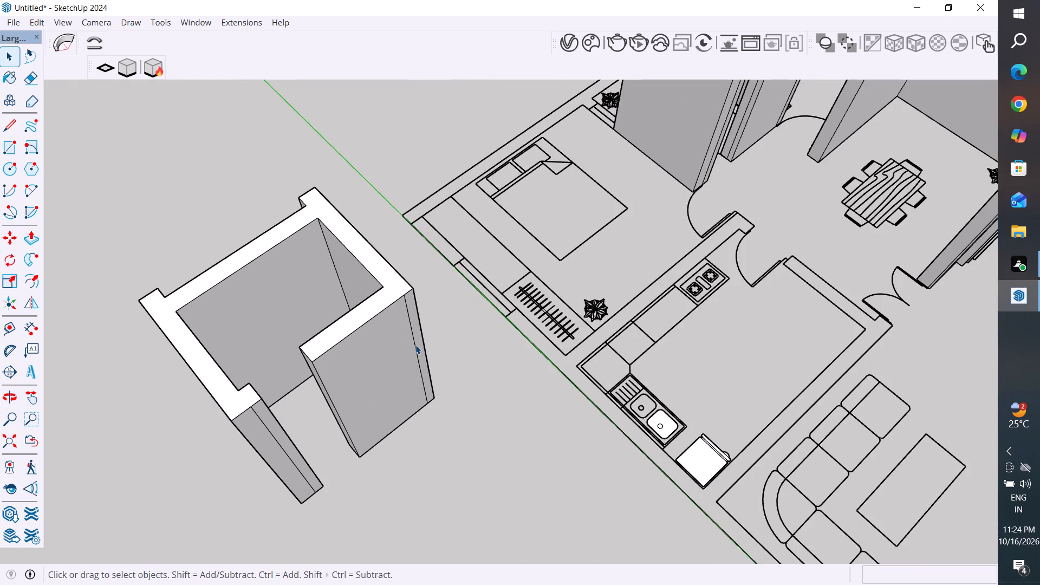
pyautogui.click(415, 345)
pyautogui.press('Delete')
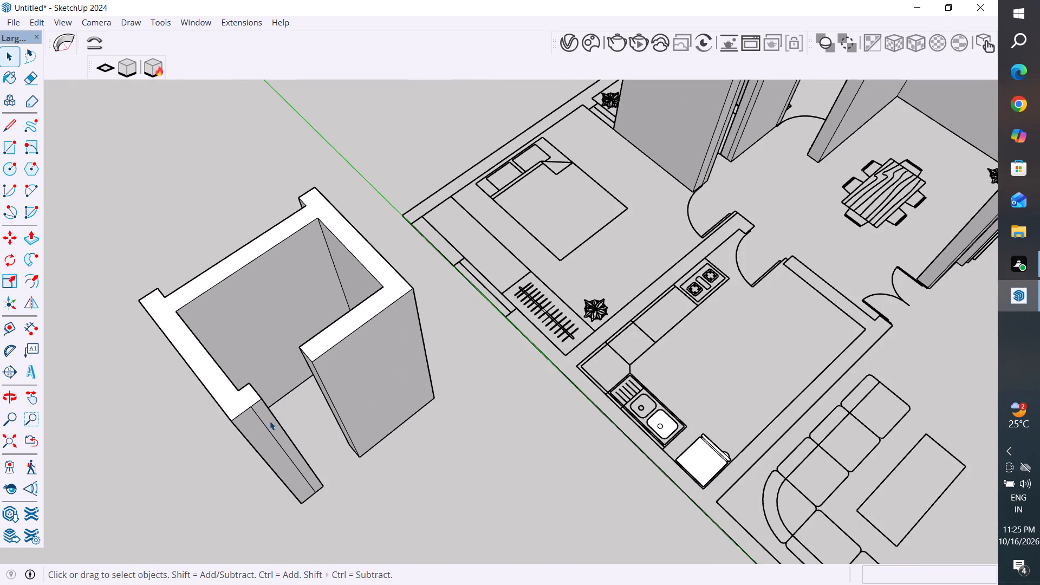
pyautogui.click(270, 430)
pyautogui.press('Delete')
# Make the cleaned copy of the bathroom walls a group.
pyautogui.moveTo(410, 452); pyautogui.dragTo(226, 502, button='middle')
pyautogui.moveTo(424, 380); pyautogui.dragTo(388, 386, button='middle')
pyautogui.scroll(-6, 432, 404)
pyautogui.scroll(4, 316, 321)
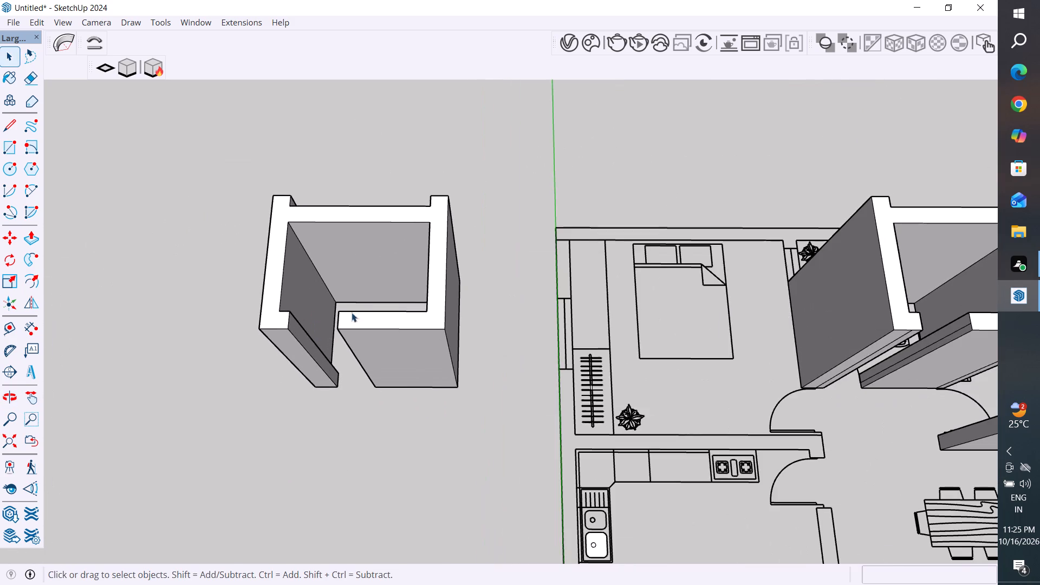
pyautogui.scroll(1, 433, 326)
pyautogui.moveTo(445, 318); pyautogui.dragTo(484, 296, button='middle')
pyautogui.scroll(-10, 484, 296)
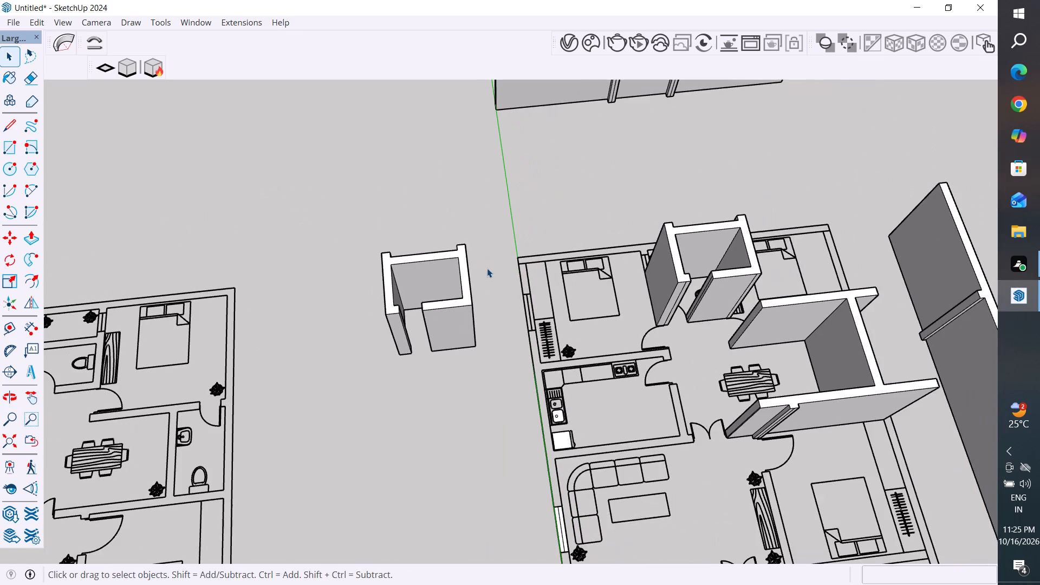
pyautogui.moveTo(484, 232); pyautogui.dragTo(344, 386)
pyautogui.rightClick(439, 326)
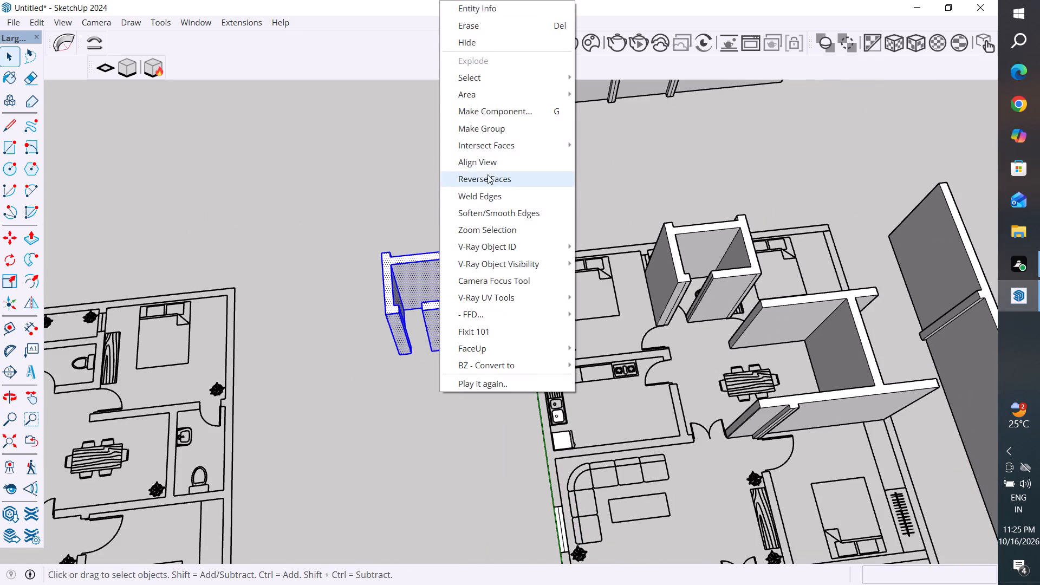
pyautogui.click(490, 129)
# Delete the original ungrouped bathroom walls standing on the floor plan, including the leftover vertical edge.
pyautogui.click(727, 287)
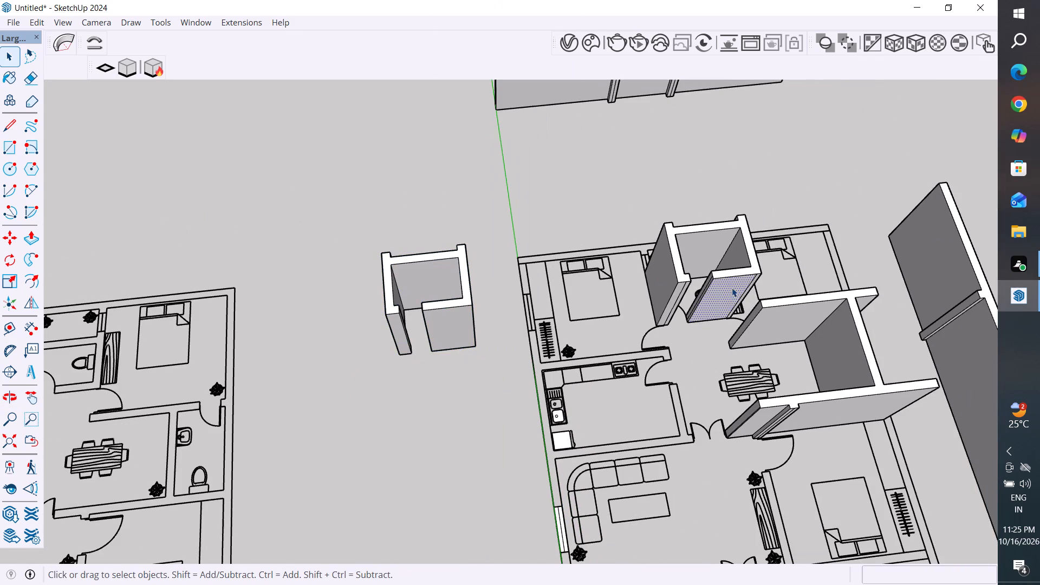
pyautogui.moveTo(738, 287); pyautogui.dragTo(803, 207, button='middle')
pyautogui.scroll(2, 715, 250)
pyautogui.moveTo(715, 250); pyautogui.dragTo(803, 170, button='middle')
pyautogui.scroll(1, 648, 248)
pyautogui.moveTo(649, 246); pyautogui.dragTo(687, 184, button='middle')
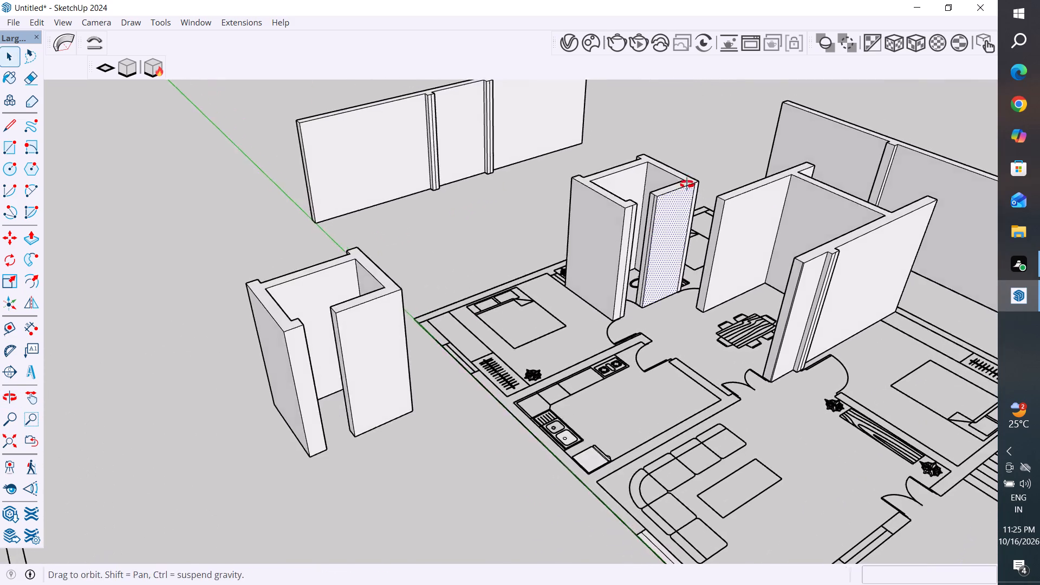
pyautogui.moveTo(687, 184); pyautogui.dragTo(689, 177, button='middle')
pyautogui.scroll(3, 669, 205)
pyautogui.moveTo(665, 212); pyautogui.dragTo(676, 185, button='middle')
pyautogui.moveTo(677, 172); pyautogui.dragTo(557, 265)
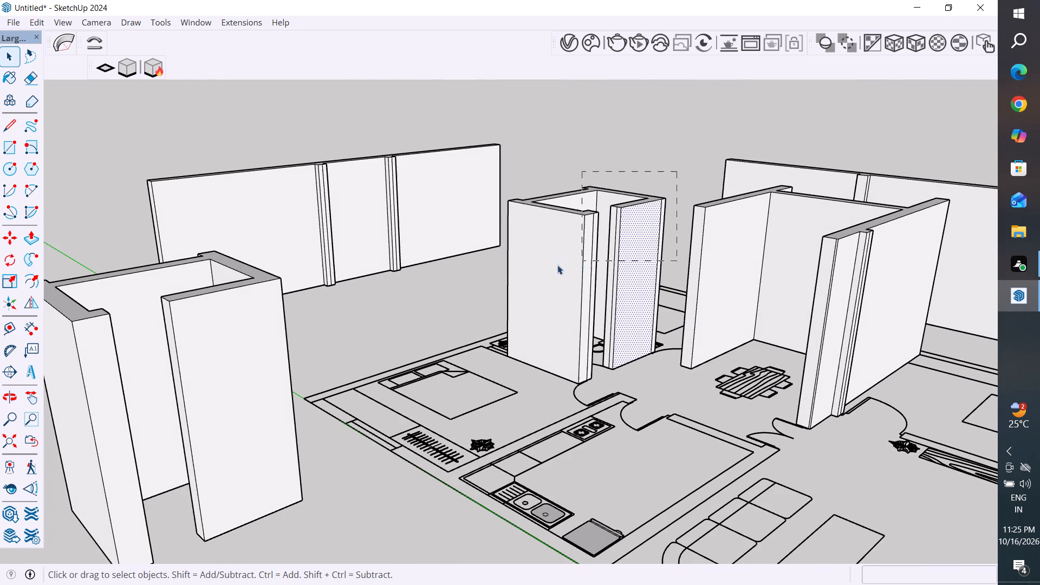
pyautogui.moveTo(557, 265); pyautogui.dragTo(512, 259)
pyautogui.press('Delete')
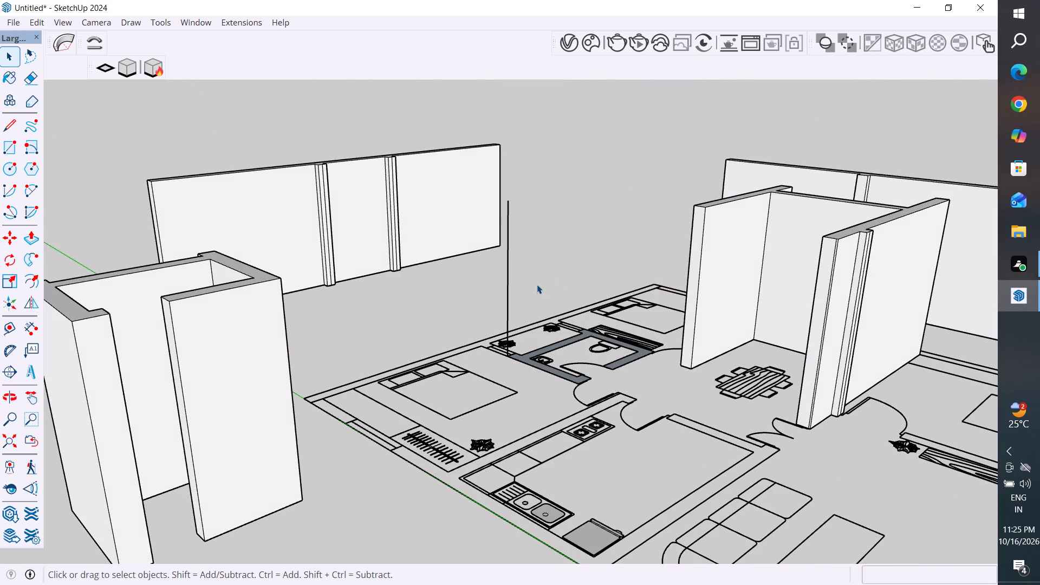
pyautogui.click(509, 266)
pyautogui.press('Delete')
# Delete the leftover wall-footprint face around the bathroom on the floor plan.
pyautogui.moveTo(642, 333); pyautogui.dragTo(609, 489, button='middle')
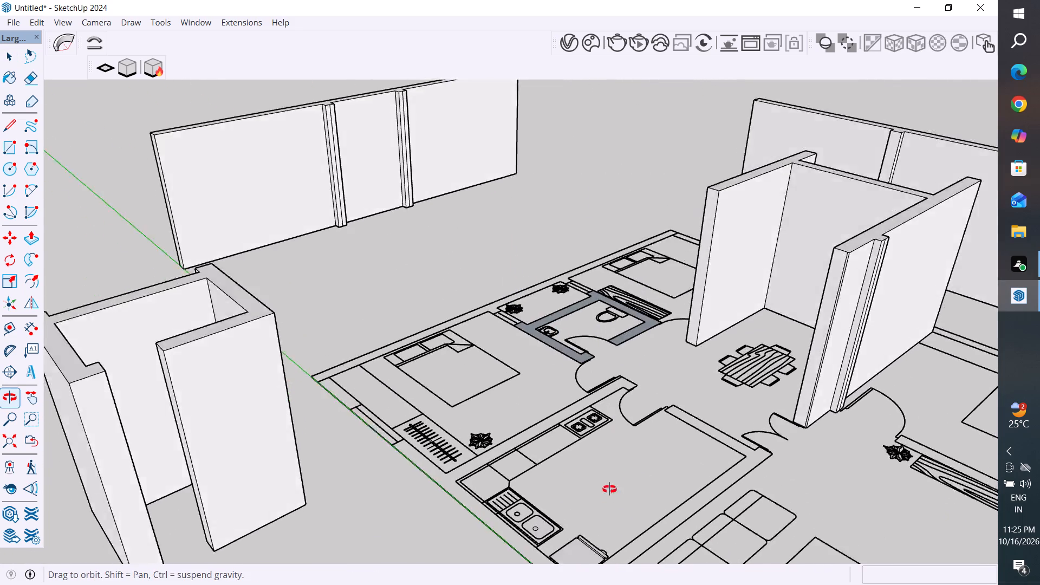
pyautogui.moveTo(609, 489); pyautogui.dragTo(612, 518, button='middle')
pyautogui.scroll(4, 642, 272)
pyautogui.click(667, 255)
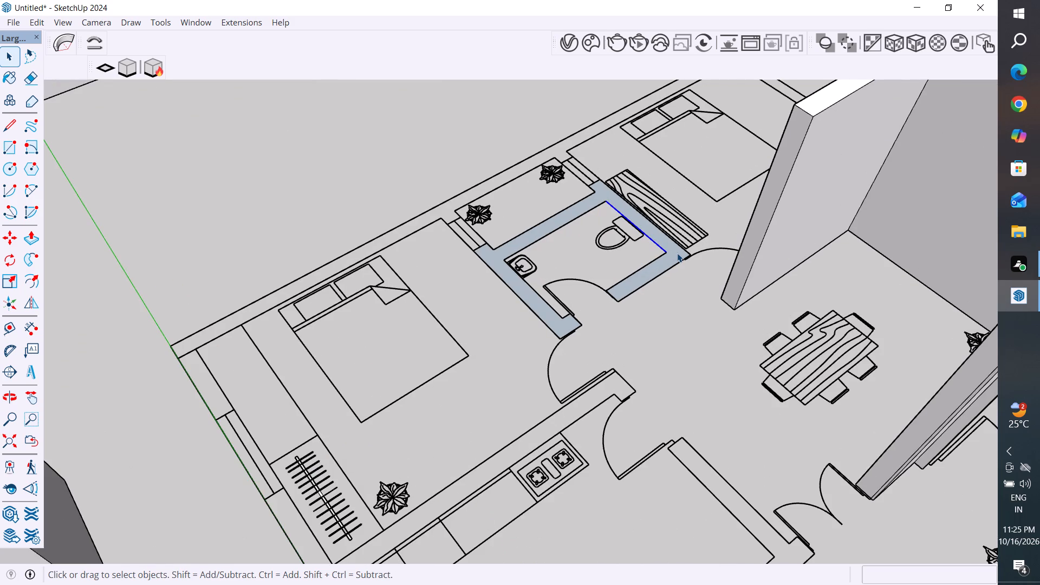
pyautogui.click(677, 253)
pyautogui.press('Delete')
pyautogui.scroll(-6, 576, 337)
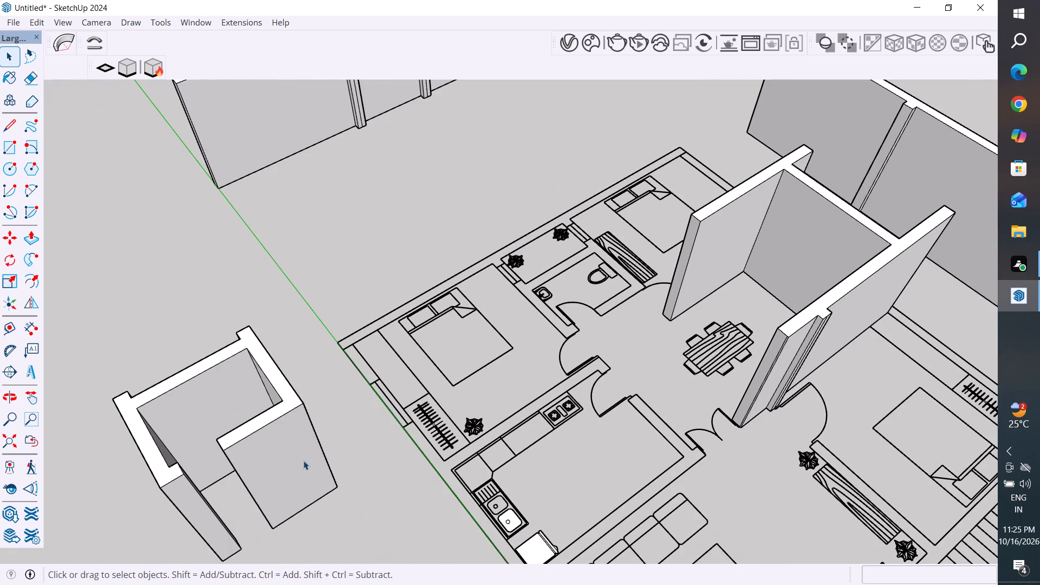
# Move the bathroom walls group back onto the floor plan, snapping its bottom corner to the bathroom's corner by the door.
pyautogui.click(303, 460)
pyautogui.press('m')
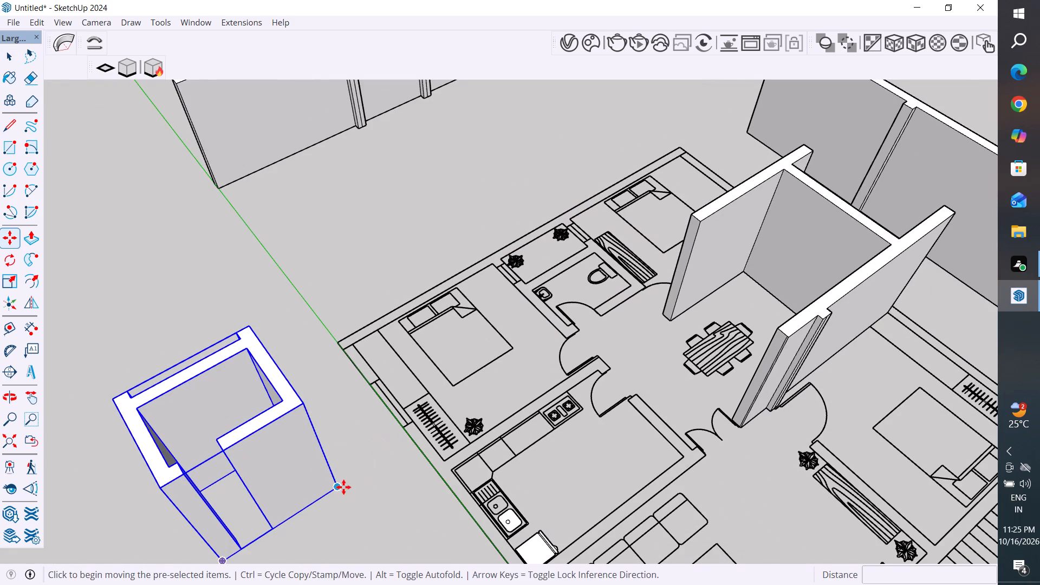
pyautogui.moveTo(342, 487); pyautogui.dragTo(348, 484)
pyautogui.scroll(10, 621, 304)
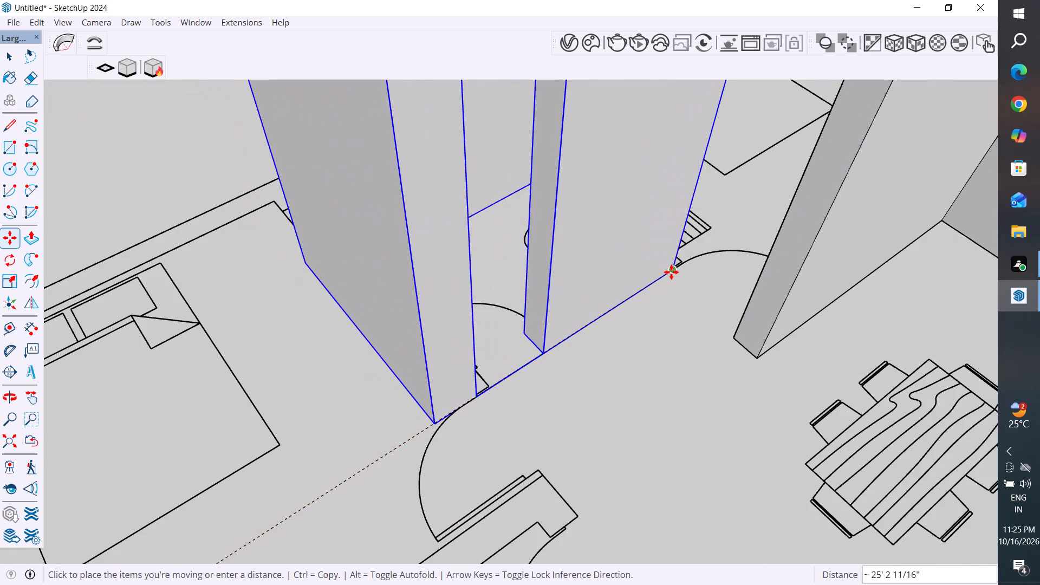
pyautogui.scroll(10, 671, 272)
pyautogui.click(699, 240)
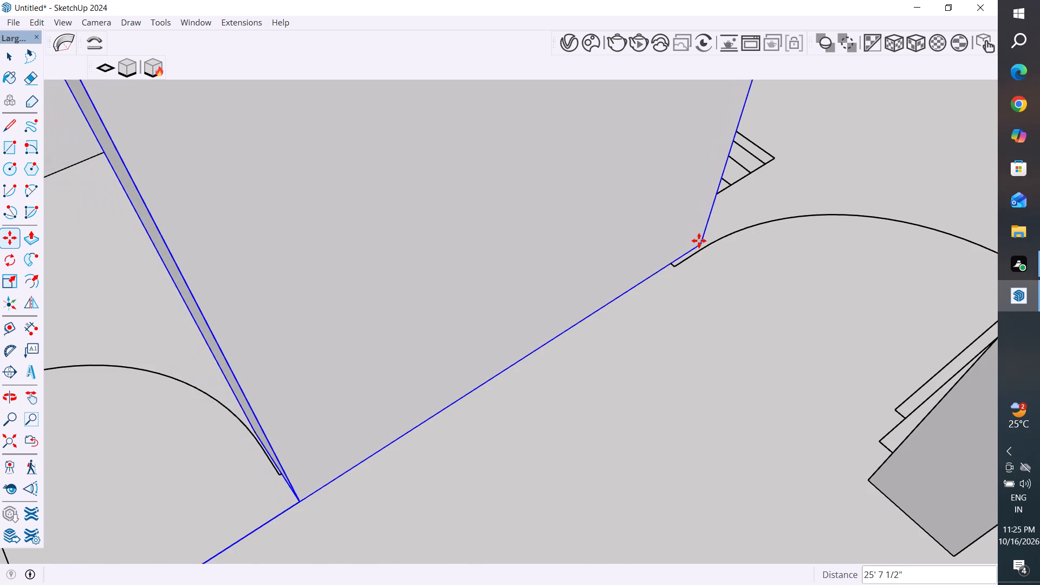
pyautogui.scroll(-20, 645, 391)
pyautogui.scroll(-12, 645, 391)
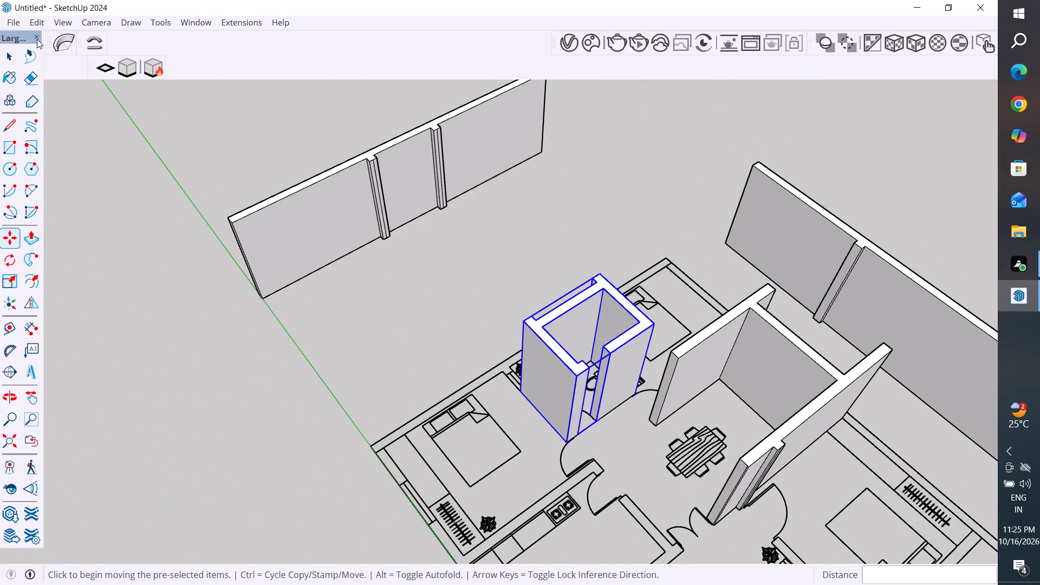
pyautogui.click(1, 53)
pyautogui.click(151, 298)
# Hide the bathroom walls group and the two separated long outer wall groups.
pyautogui.moveTo(573, 357); pyautogui.dragTo(721, 310, button='middle')
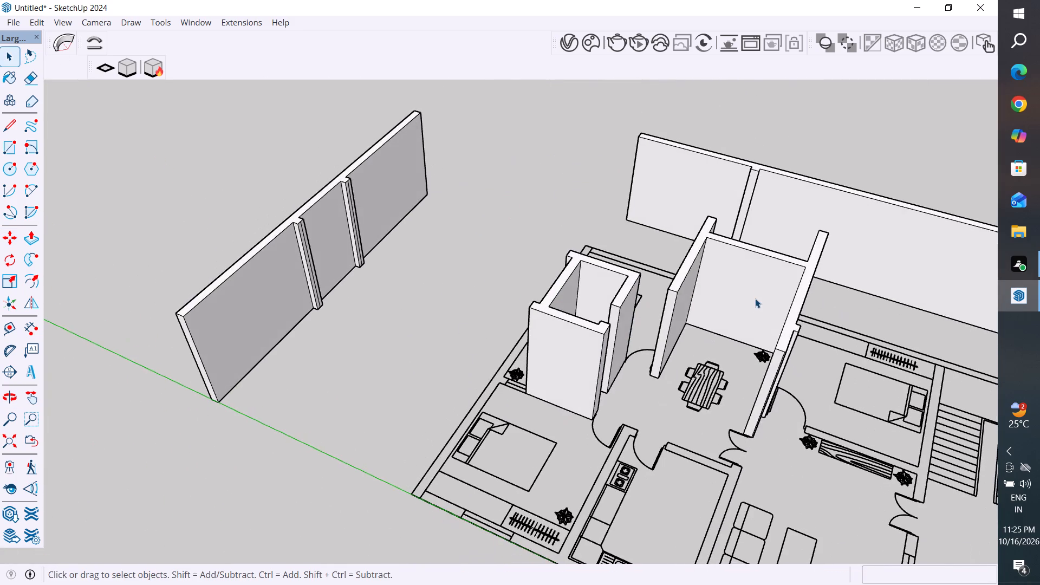
pyautogui.click(756, 292)
pyautogui.moveTo(900, 327); pyautogui.dragTo(652, 197, button='middle')
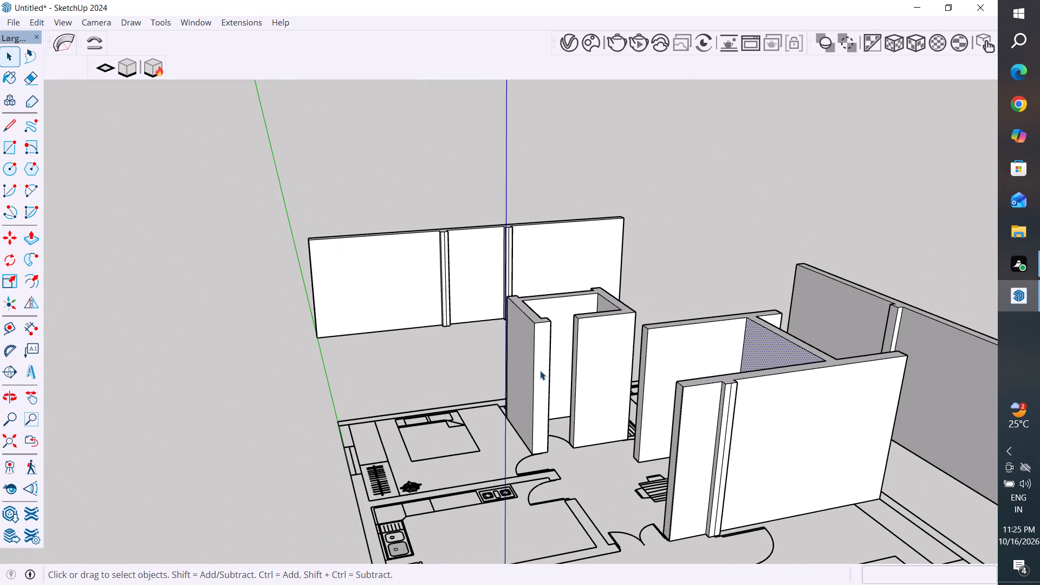
pyautogui.click(540, 370)
pyautogui.rightClick(540, 370)
pyautogui.click(586, 41)
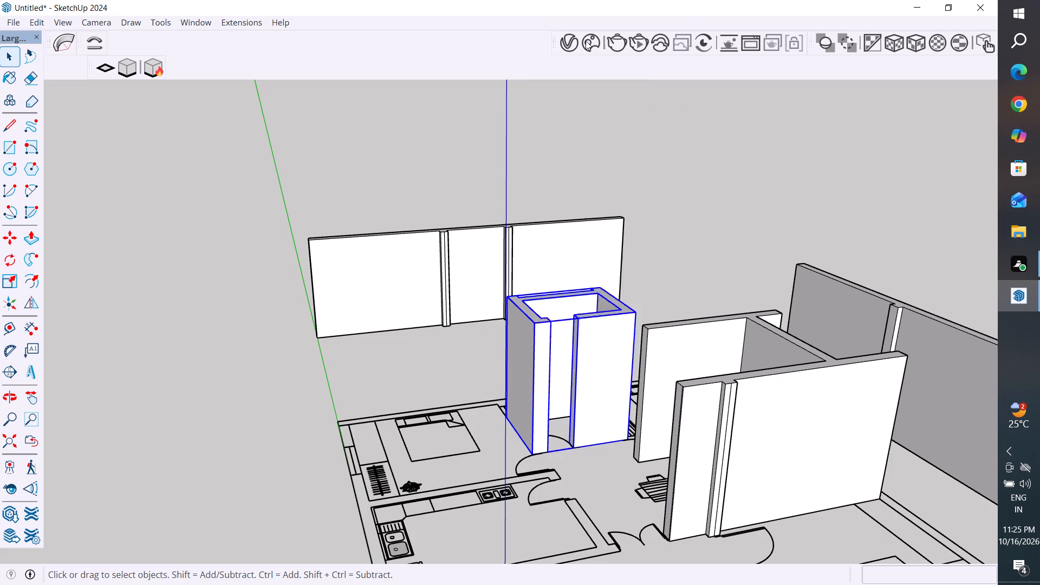
pyautogui.scroll(-4, 593, 333)
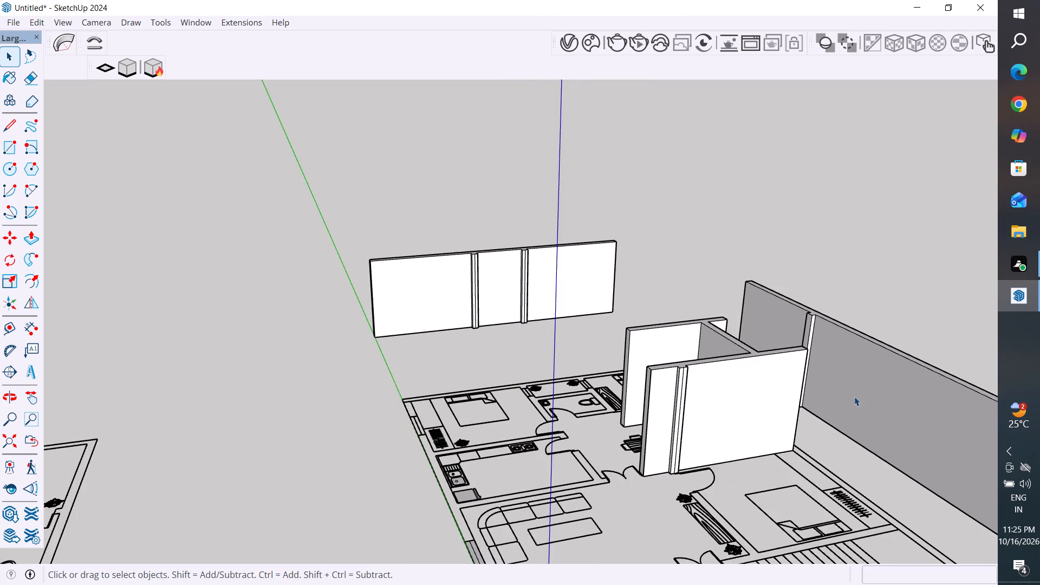
pyautogui.scroll(3, 879, 362)
pyautogui.click(883, 357)
pyautogui.rightClick(883, 357)
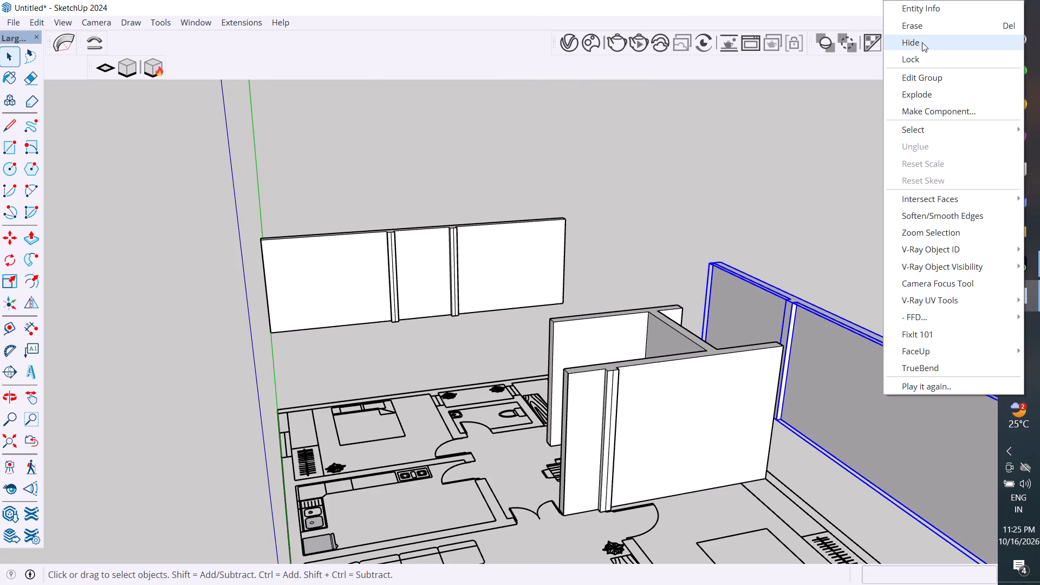
pyautogui.click(922, 42)
pyautogui.click(355, 284)
pyautogui.rightClick(355, 284)
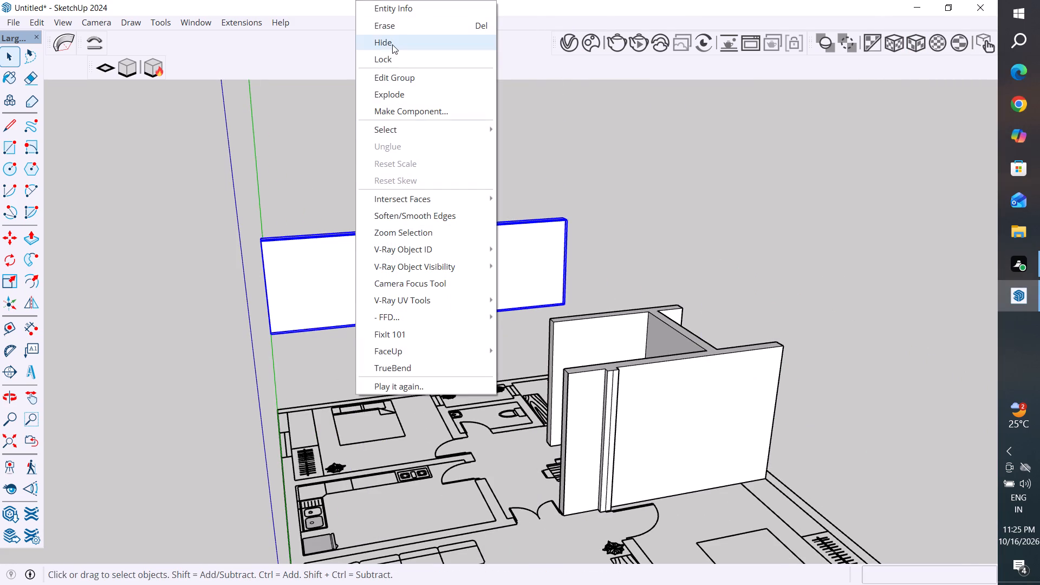
pyautogui.click(392, 44)
# Copy the remaining ungrouped 10' walls about 30' 10" along the red axis, clear of the floor plan.
pyautogui.scroll(-3, 533, 387)
pyautogui.moveTo(658, 426); pyautogui.dragTo(593, 312, button='middle')
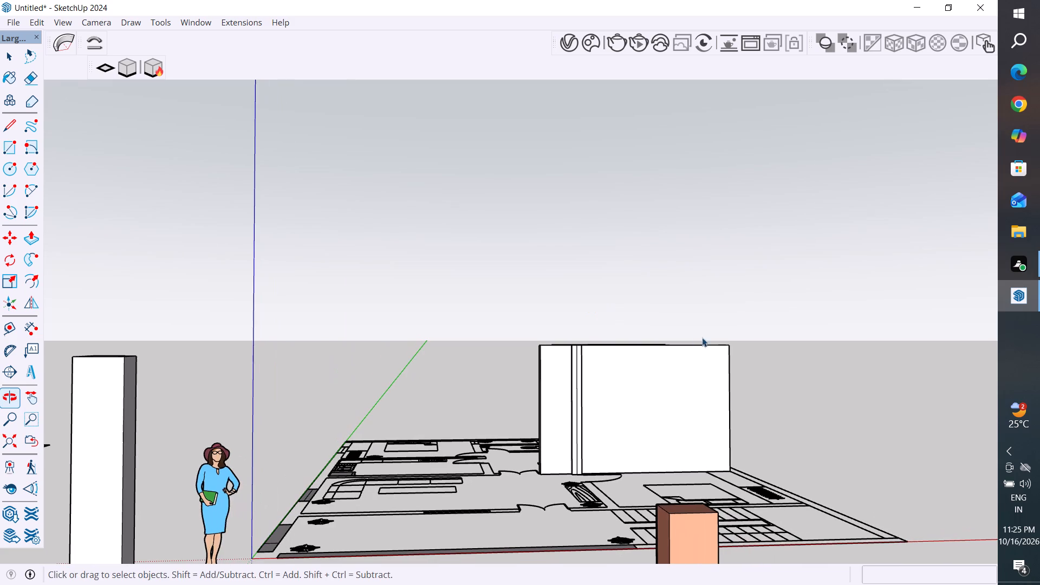
pyautogui.moveTo(777, 316); pyautogui.dragTo(505, 406)
pyautogui.rightClick(611, 389)
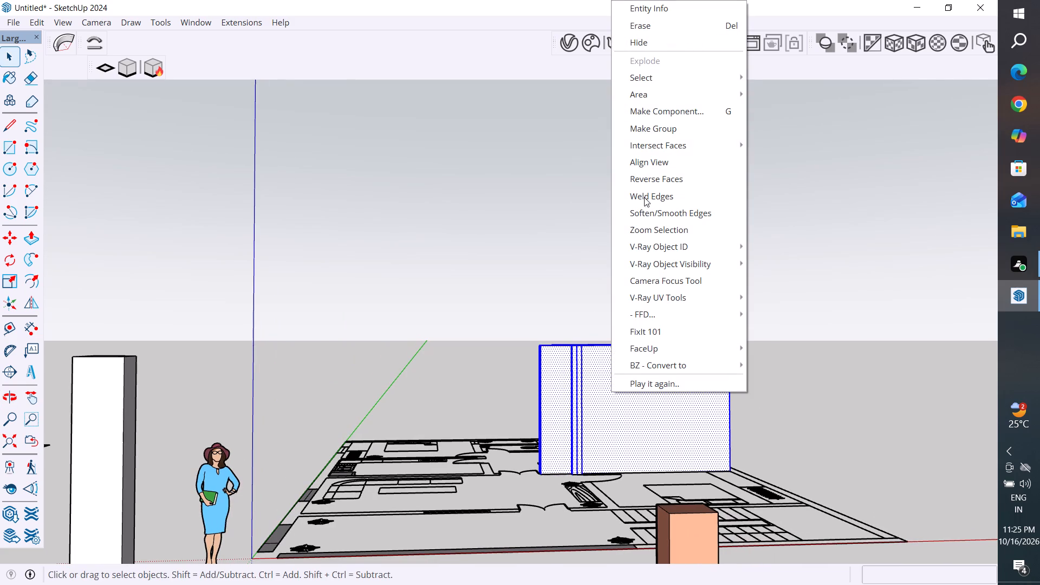
pyautogui.click(824, 395)
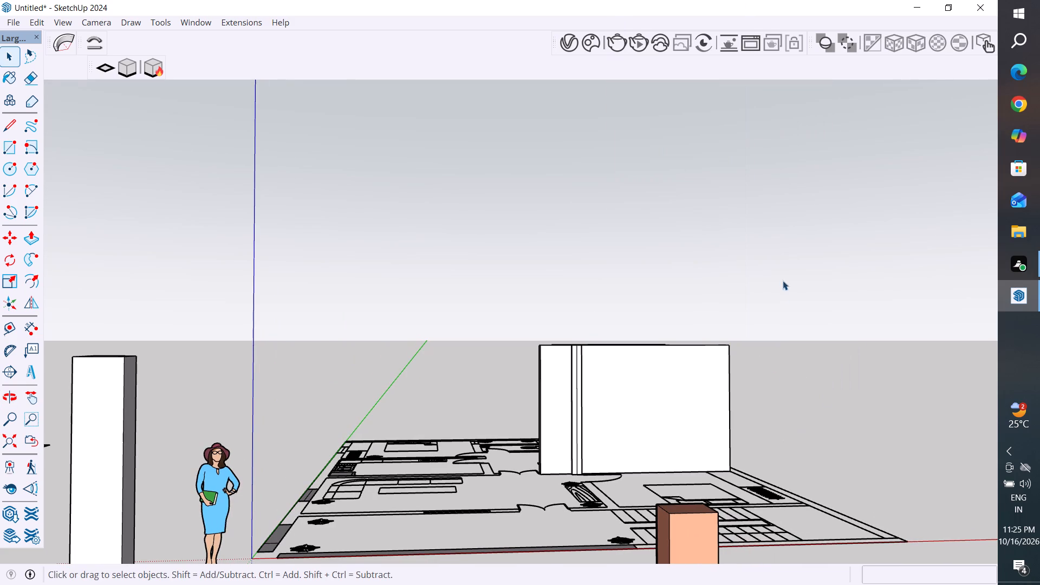
pyautogui.moveTo(783, 281); pyautogui.dragTo(451, 411)
pyautogui.press('m')
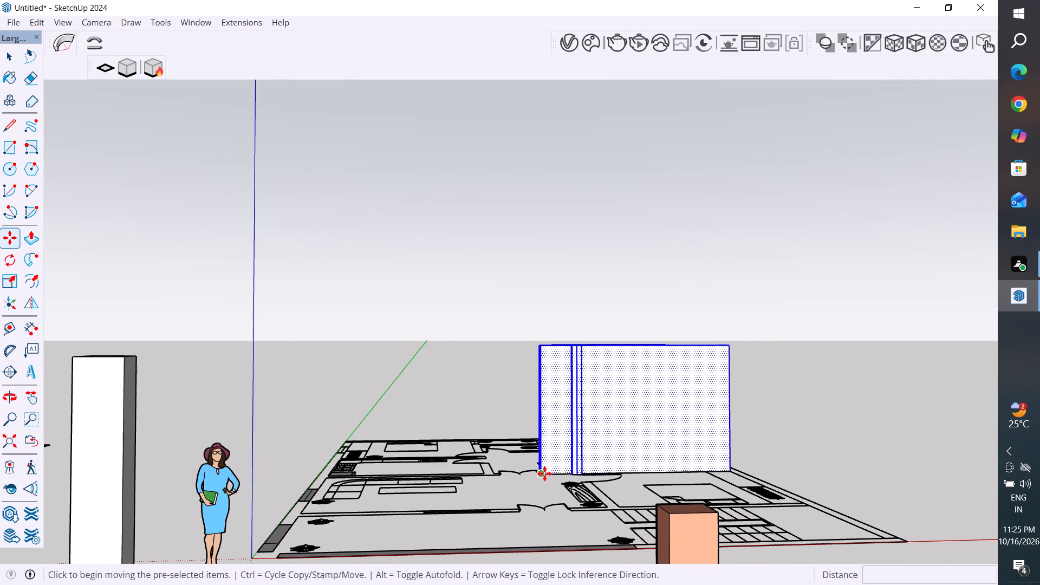
pyautogui.click(541, 473)
pyautogui.scroll(-5, 458, 444)
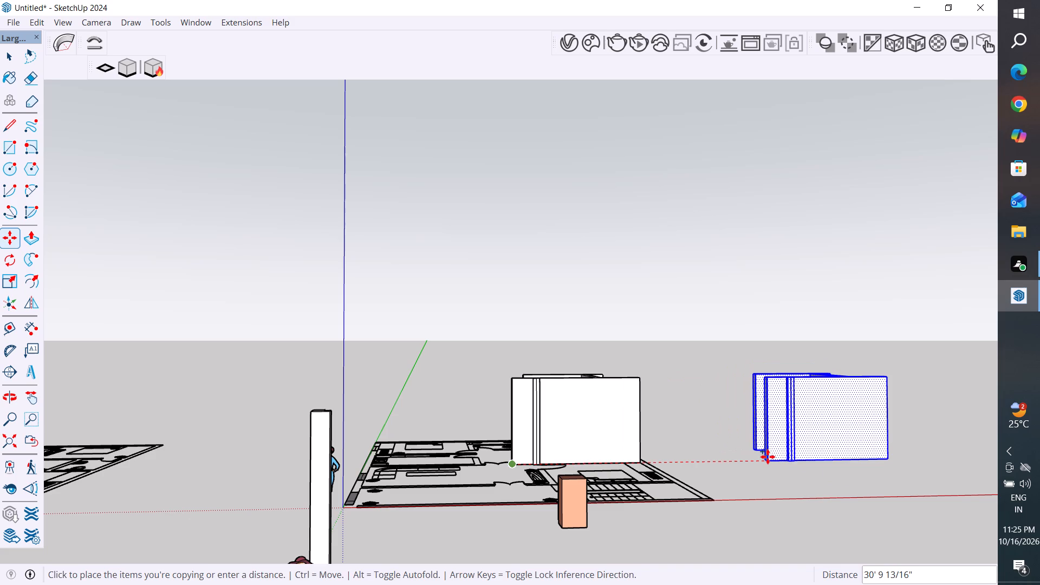
pyautogui.click(768, 457)
pyautogui.click(12, 56)
pyautogui.click(243, 259)
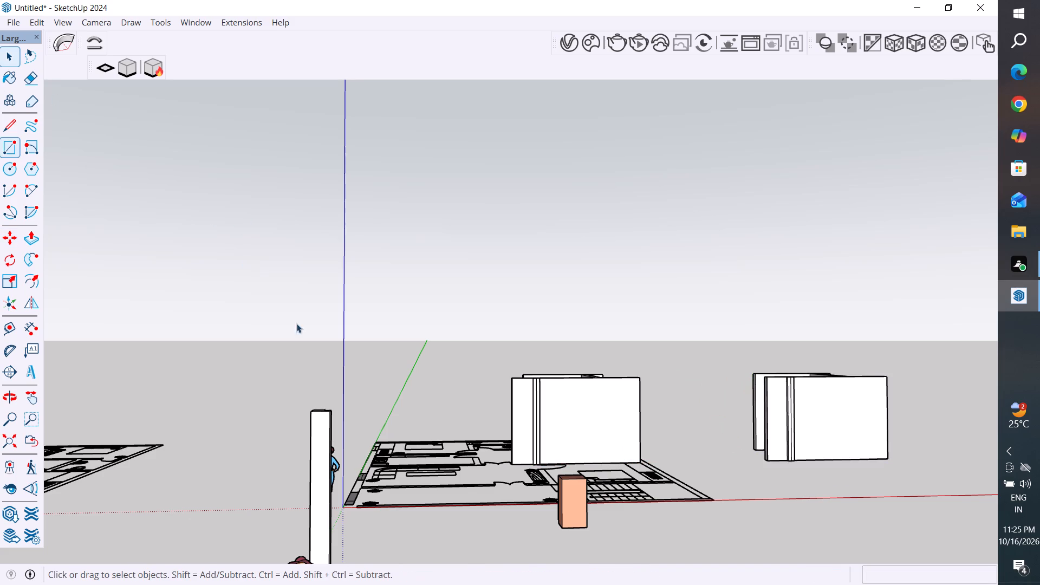
# Delete the extra vertical edges on the copied walls, one on the projecting strip and one on the end face of the wall.
pyautogui.scroll(-6, 308, 488)
pyautogui.scroll(5, 621, 431)
pyautogui.moveTo(525, 422); pyautogui.dragTo(500, 584, button='middle')
pyautogui.scroll(4, 633, 429)
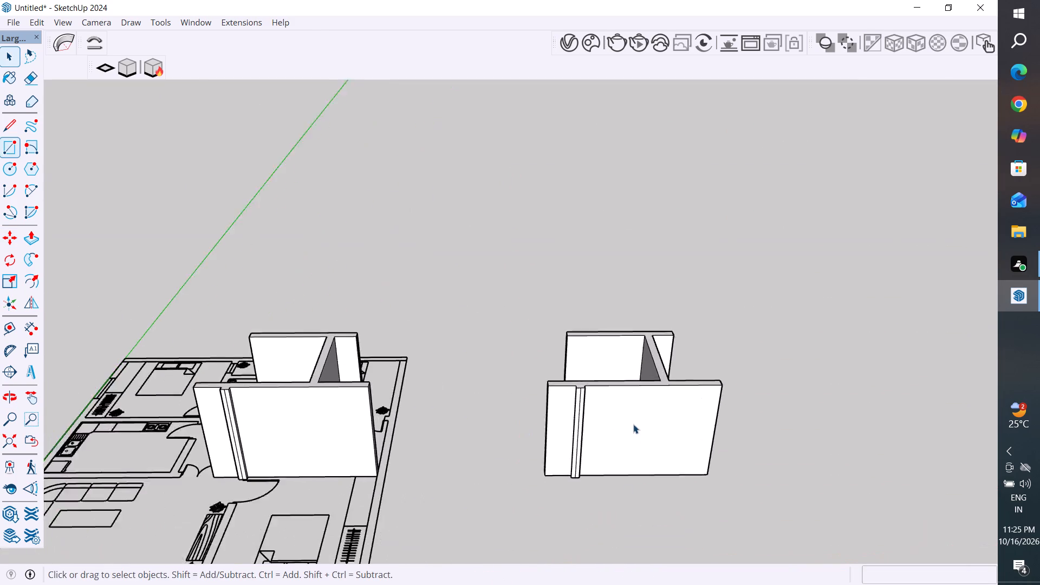
pyautogui.scroll(4, 633, 424)
pyautogui.click(574, 395)
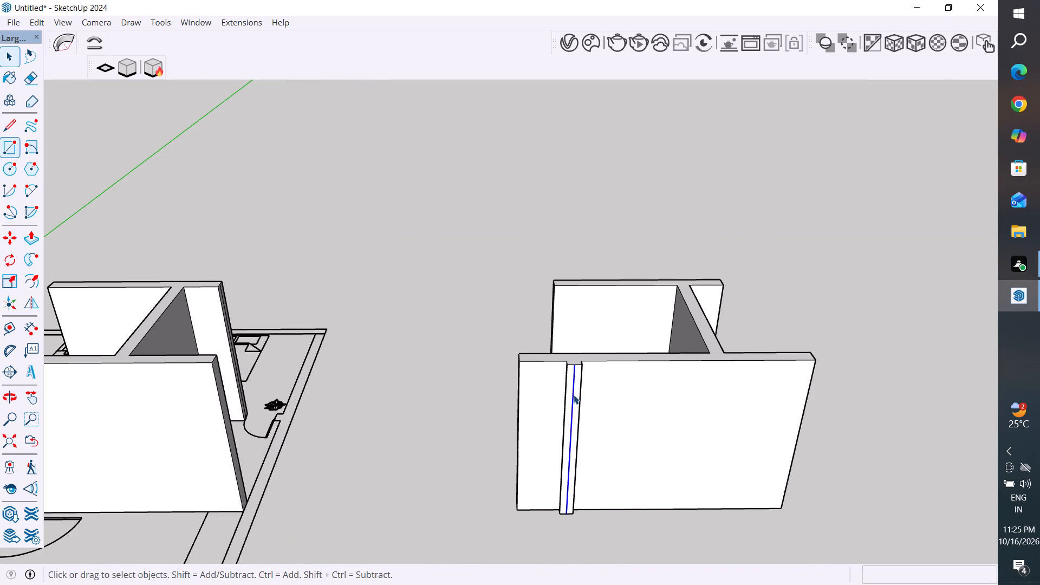
pyautogui.press('Delete')
pyautogui.scroll(-6, 726, 326)
pyautogui.moveTo(787, 372); pyautogui.dragTo(335, 235, button='middle')
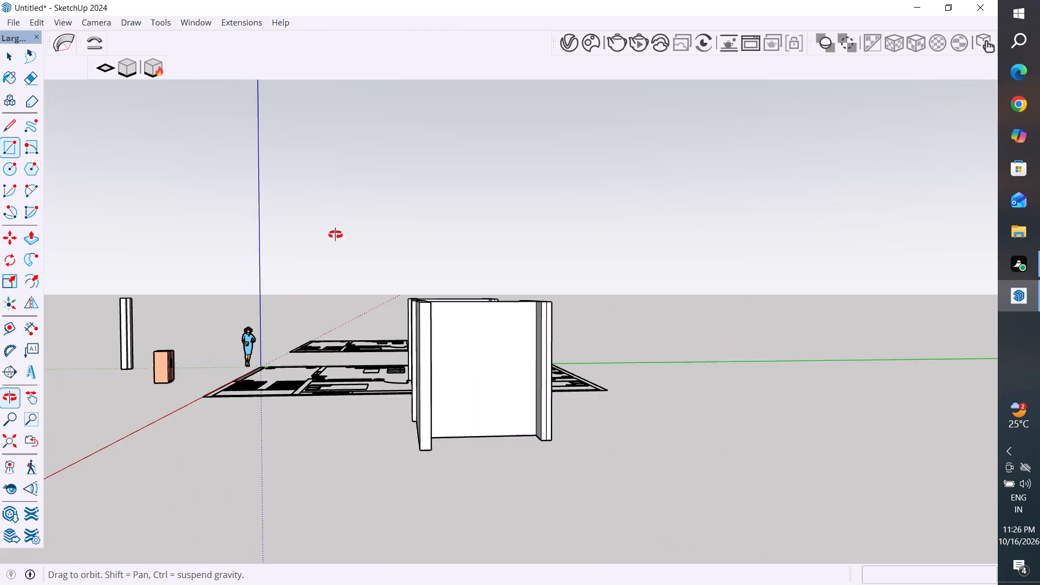
pyautogui.moveTo(335, 235); pyautogui.dragTo(249, 386, button='middle')
pyautogui.scroll(8, 469, 512)
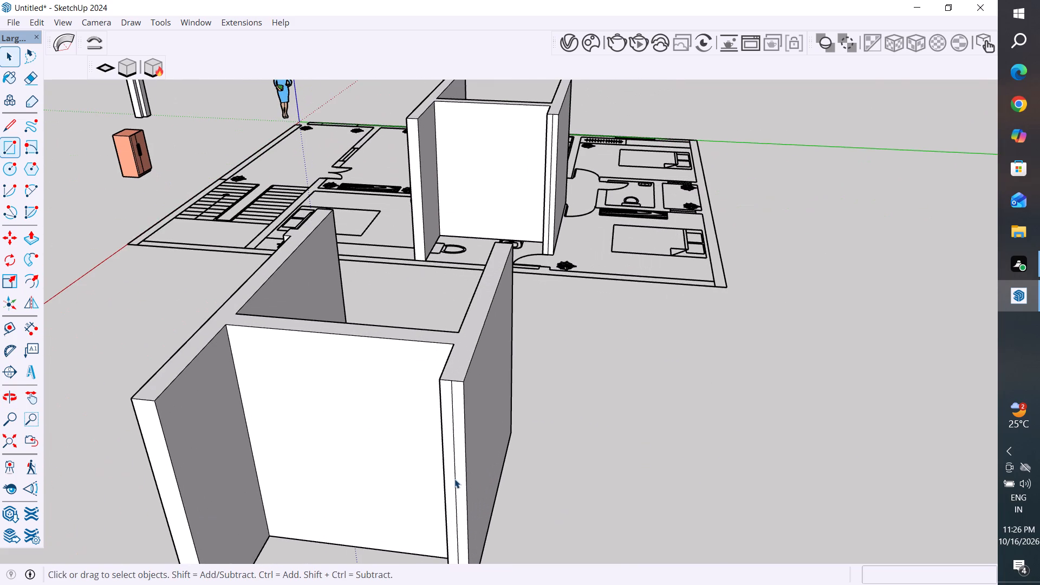
pyautogui.click(456, 478)
pyautogui.scroll(-2, 567, 382)
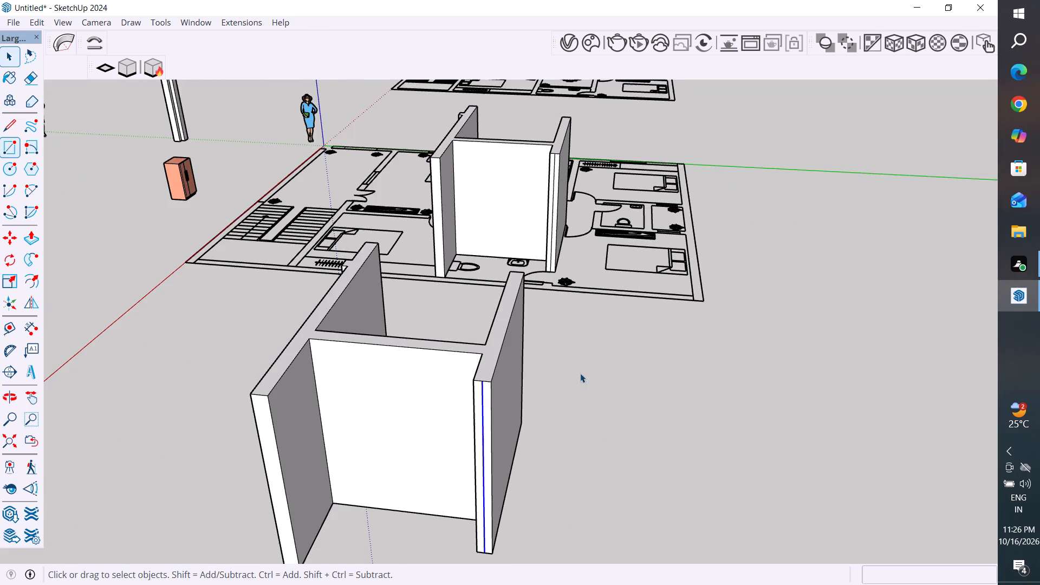
pyautogui.press('Delete')
# Inspect the copied walls from all sides for remaining extra edges.
pyautogui.moveTo(666, 372); pyautogui.dragTo(287, 406, button='middle')
pyautogui.scroll(-6, 481, 479)
pyautogui.moveTo(493, 326); pyautogui.dragTo(267, 458, button='middle')
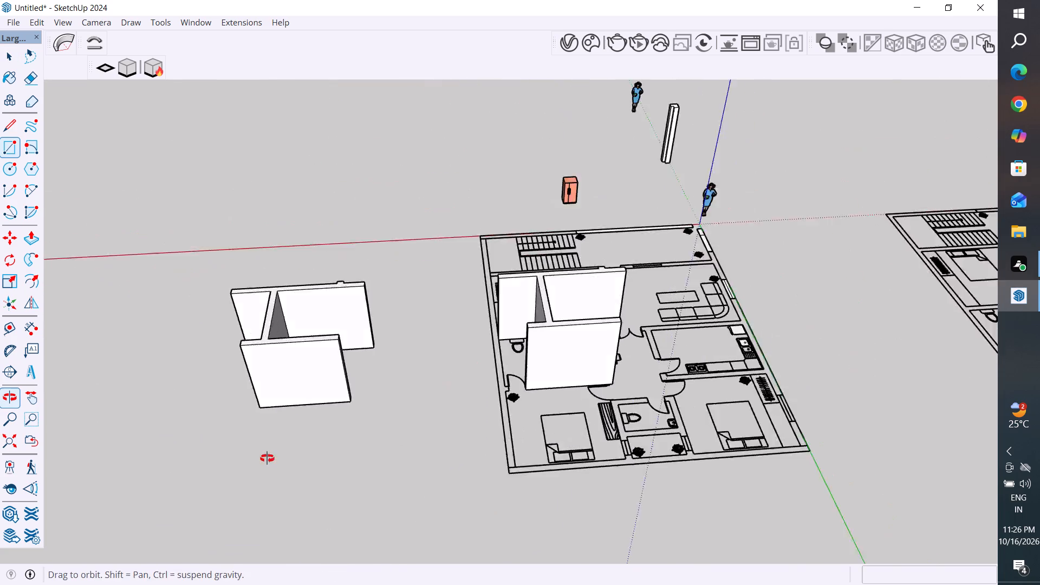
pyautogui.moveTo(267, 458); pyautogui.dragTo(175, 454, button='middle')
pyautogui.scroll(4, 367, 247)
pyautogui.scroll(1, 424, 291)
pyautogui.moveTo(670, 378); pyautogui.dragTo(953, 427, button='middle')
pyautogui.moveTo(246, 492); pyautogui.dragTo(846, 440, button='middle')
pyautogui.moveTo(262, 432); pyautogui.dragTo(676, 386, button='middle')
pyautogui.scroll(-10, 253, 513)
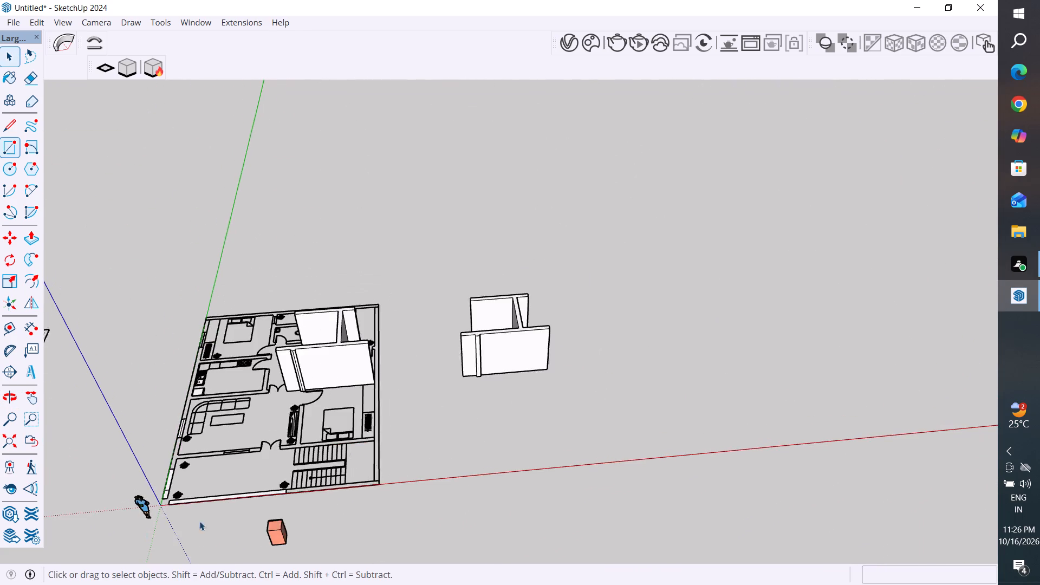
pyautogui.moveTo(628, 270); pyautogui.dragTo(416, 438)
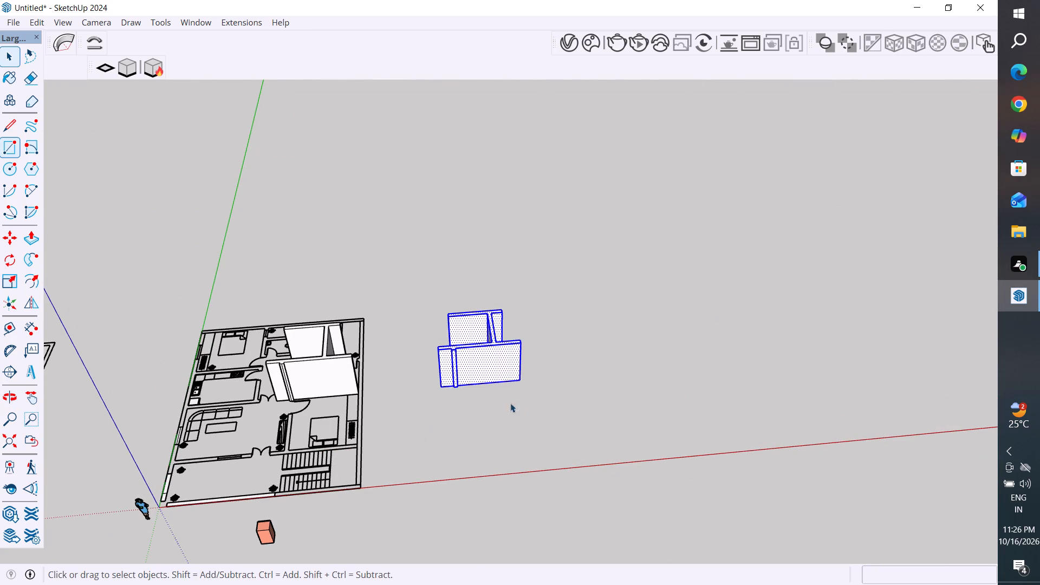
pyautogui.click(556, 401)
# Draw a rectangle about 15' 2" by 9" across the long wall's open underside to close the copied walls' bottom.
pyautogui.scroll(4, 452, 398)
pyautogui.moveTo(517, 383); pyautogui.dragTo(477, 255, button='middle')
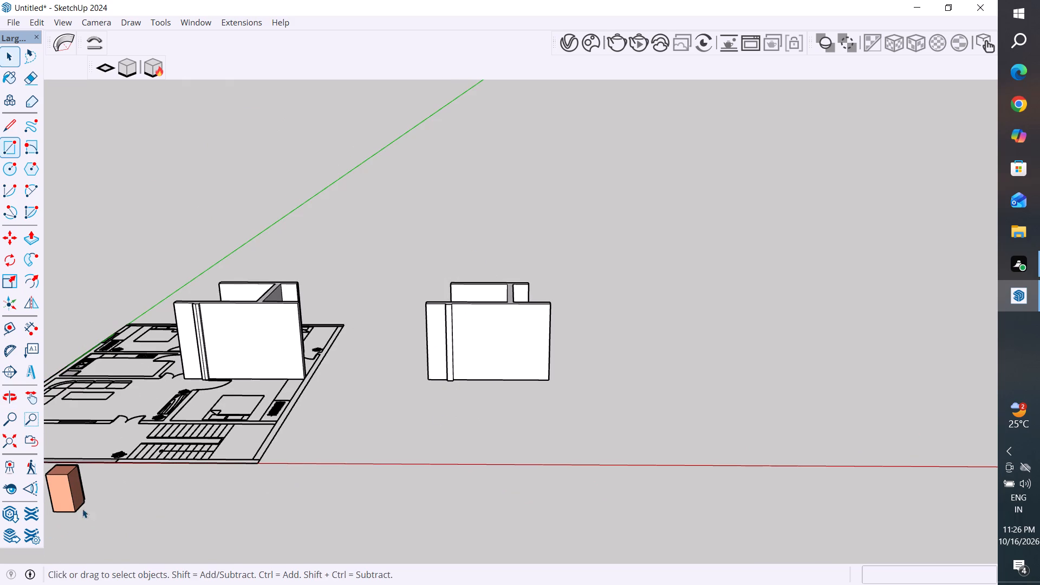
pyautogui.moveTo(435, 419); pyautogui.dragTo(515, 91, button='middle')
pyautogui.scroll(5, 511, 292)
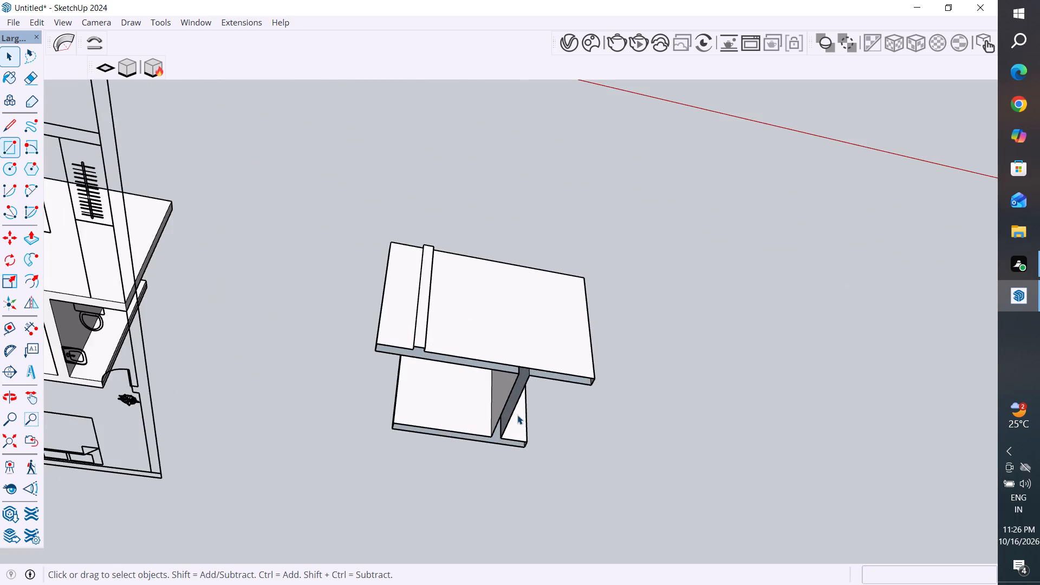
pyautogui.scroll(3, 517, 415)
pyautogui.moveTo(544, 375); pyautogui.dragTo(583, 199, button='middle')
pyautogui.scroll(1, 550, 325)
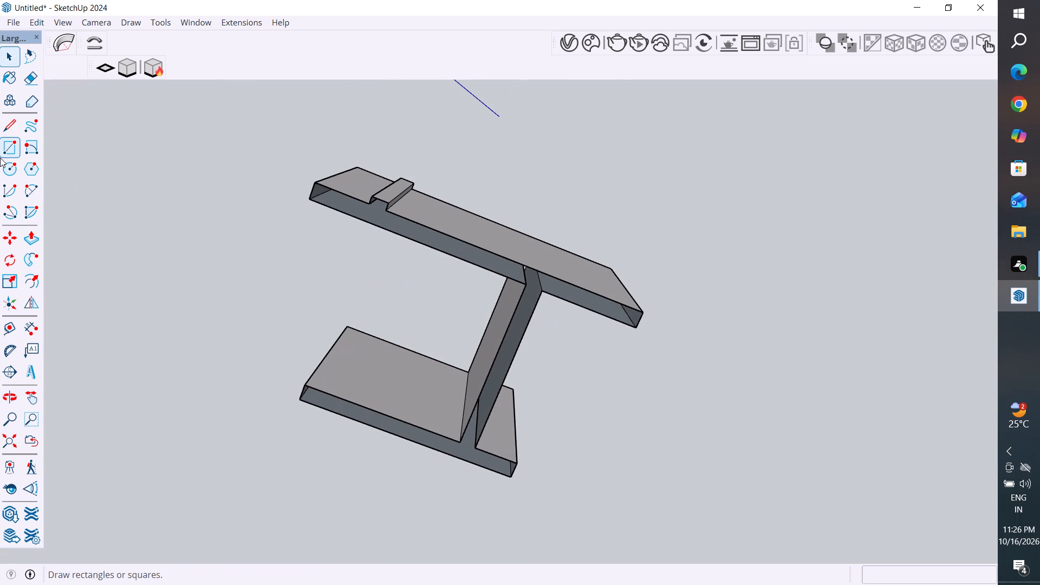
pyautogui.click(16, 143)
pyautogui.click(634, 324)
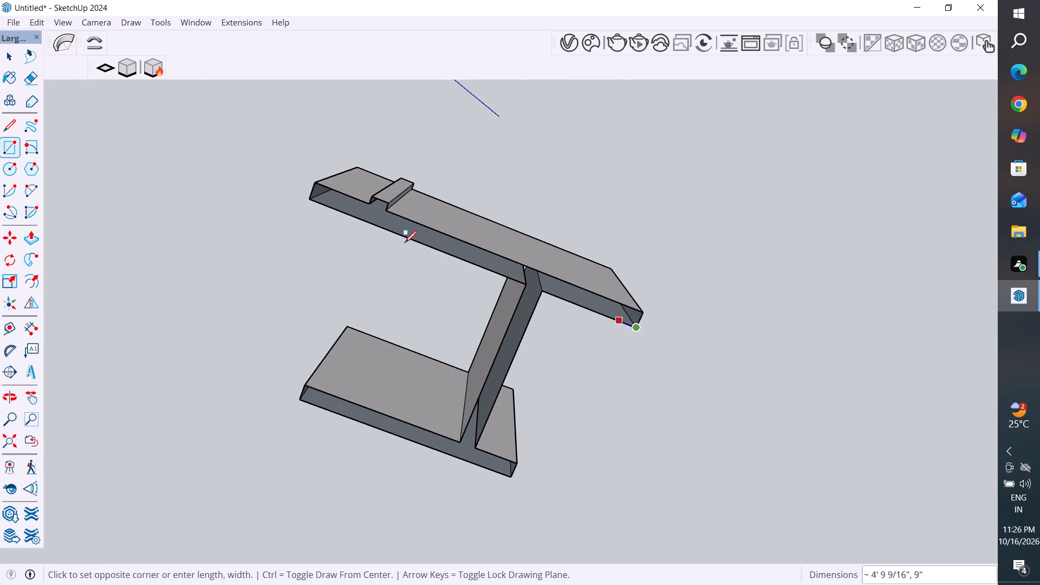
pyautogui.click(319, 184)
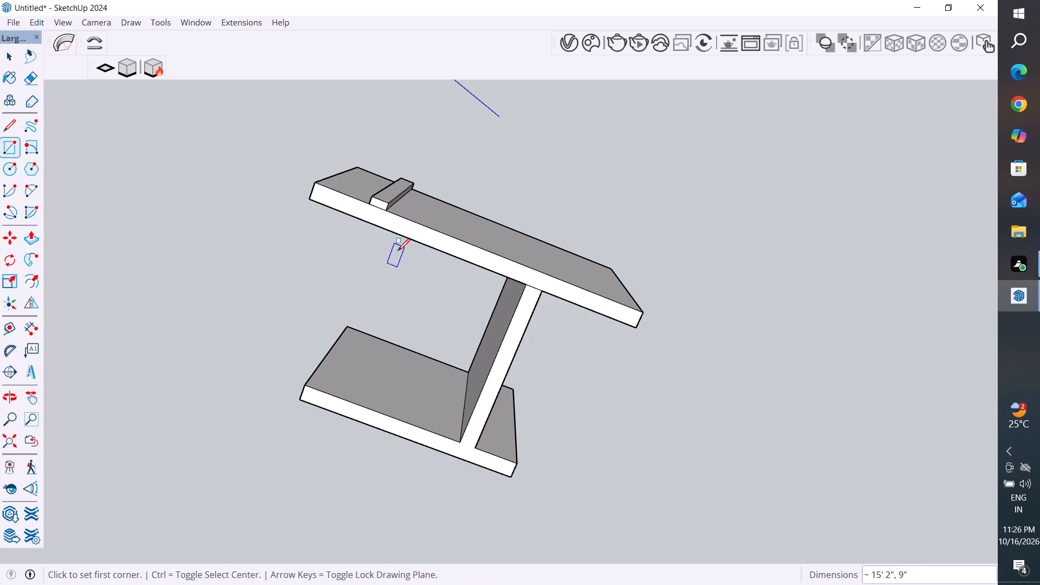
pyautogui.click(5, 58)
# Delete the extra edge between the projecting strip and the long wall on the copied walls' underside.
pyautogui.scroll(3, 411, 215)
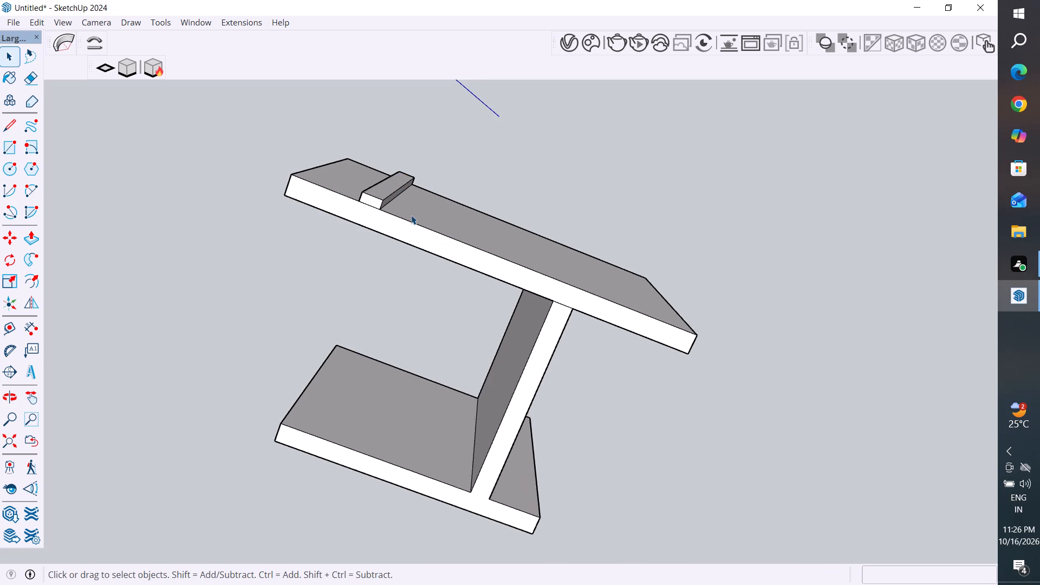
pyautogui.scroll(2, 411, 215)
pyautogui.click(360, 205)
pyautogui.press('Delete')
# Make the cleaned copy of the walls a group.
pyautogui.scroll(-2, 606, 289)
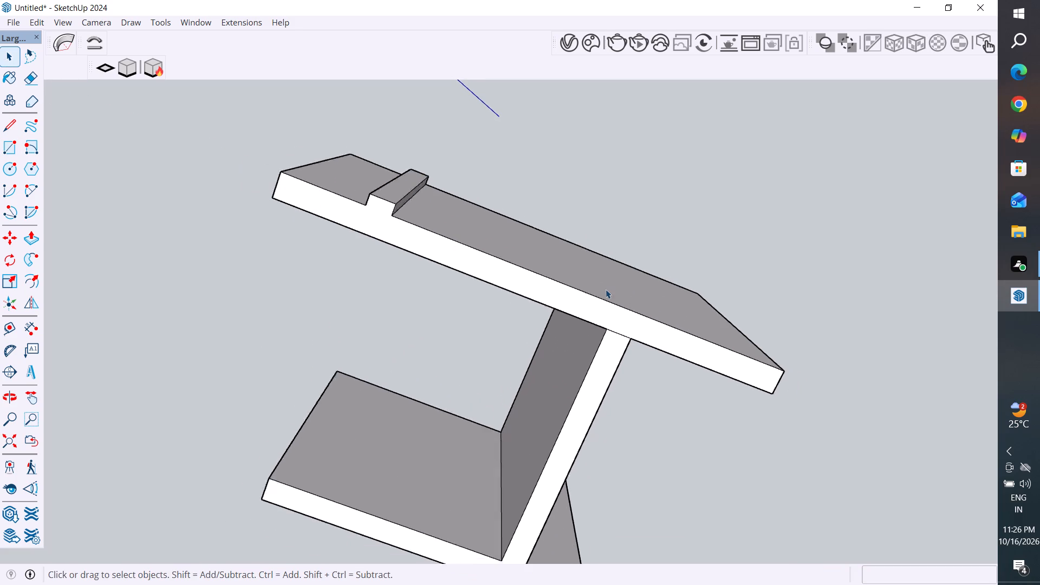
pyautogui.scroll(-11, 606, 289)
pyautogui.moveTo(680, 229); pyautogui.dragTo(586, 571, button='middle')
pyautogui.scroll(-5, 559, 413)
pyautogui.moveTo(682, 231); pyautogui.dragTo(623, 505, button='middle')
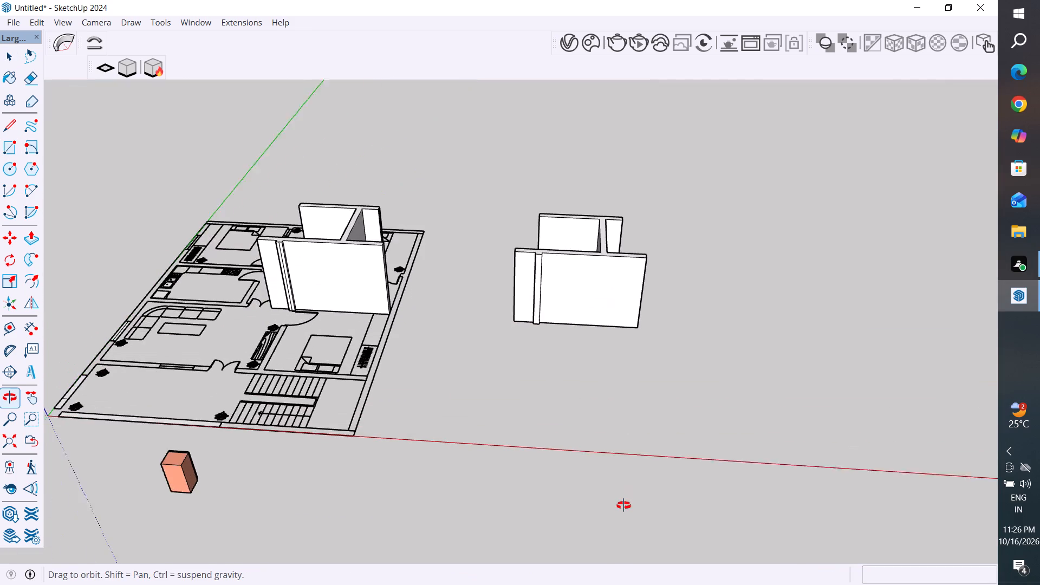
pyautogui.moveTo(670, 185); pyautogui.dragTo(498, 363)
pyautogui.rightClick(556, 284)
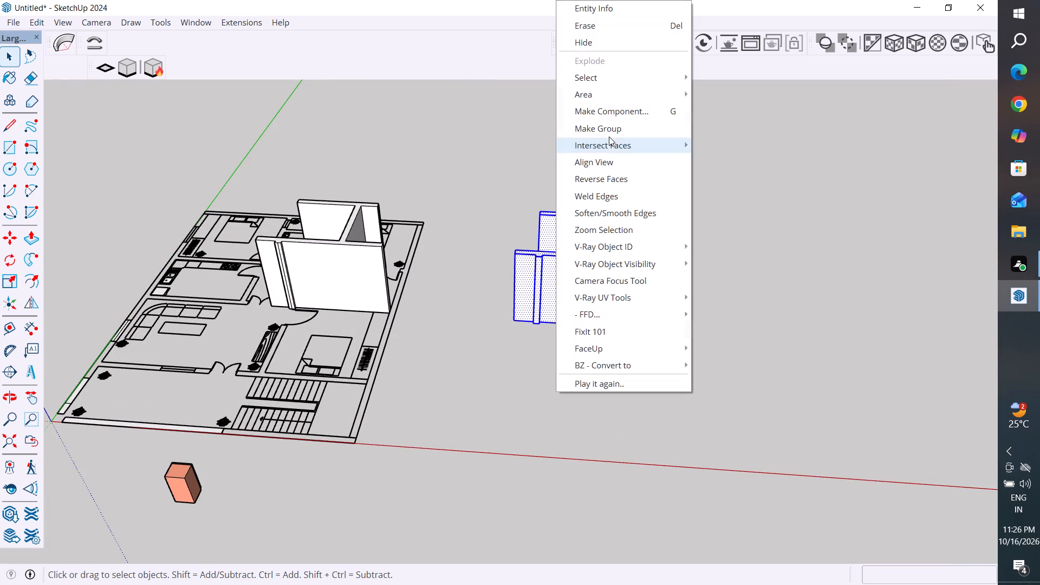
pyautogui.click(615, 128)
pyautogui.click(446, 313)
# Delete the original ungrouped walls standing on the floor plan.
pyautogui.scroll(-5, 561, 395)
pyautogui.moveTo(485, 408); pyautogui.dragTo(597, 447, button='middle')
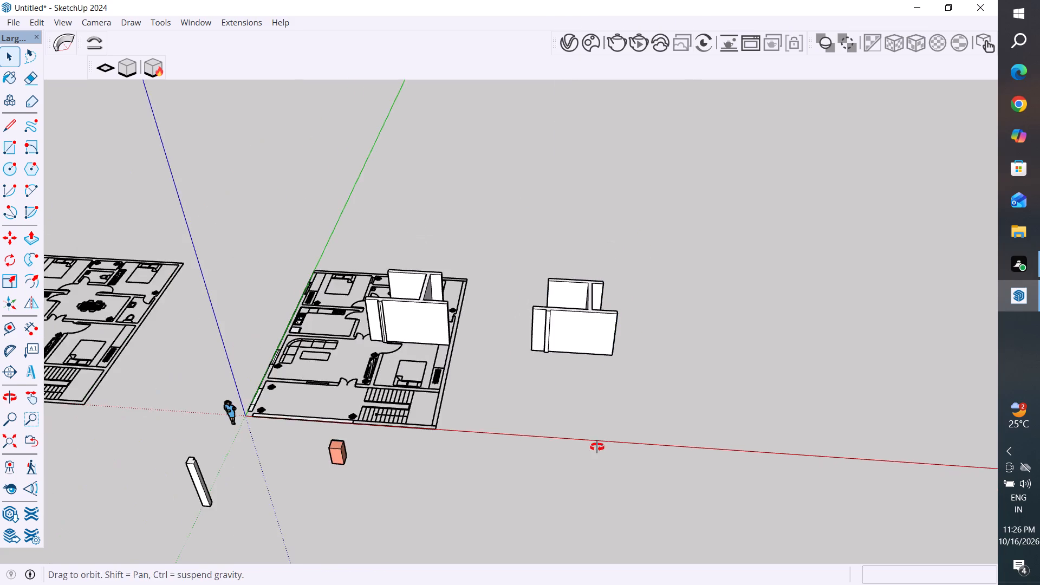
pyautogui.moveTo(597, 447); pyautogui.dragTo(631, 456, button='middle')
pyautogui.moveTo(451, 372); pyautogui.dragTo(438, 173, button='middle')
pyautogui.scroll(3, 438, 328)
pyautogui.moveTo(495, 368); pyautogui.dragTo(490, 288, button='middle')
pyautogui.moveTo(508, 274); pyautogui.dragTo(347, 340)
pyautogui.press('Delete')
pyautogui.moveTo(497, 316); pyautogui.dragTo(459, 458, button='middle')
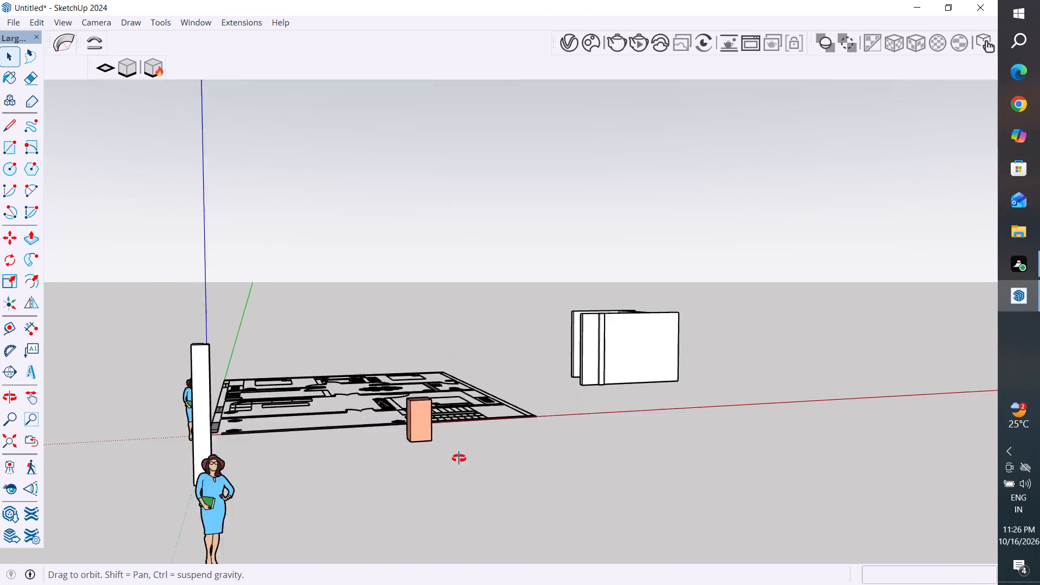
# Delete the leftover face of the removed walls around the dining area and toilet on the floor plan.
pyautogui.moveTo(459, 458); pyautogui.dragTo(450, 556, button='middle')
pyautogui.scroll(12, 469, 341)
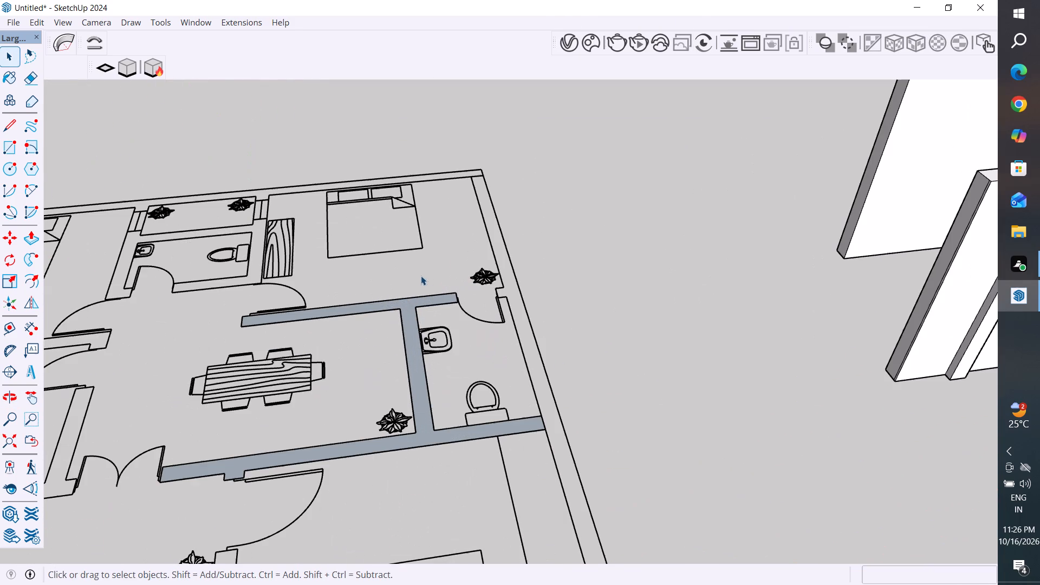
pyautogui.click(413, 313)
pyautogui.press('Delete')
# Move the wall group about 30' 10" by its bottom corner onto the matching dining and toilet wall corner of the plan.
pyautogui.scroll(-3, 313, 490)
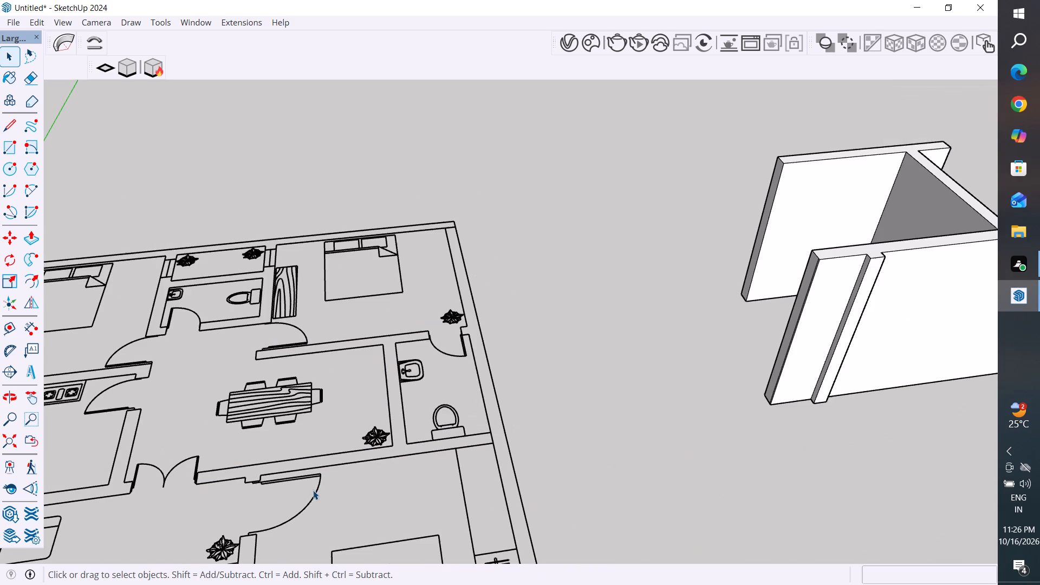
pyautogui.scroll(-6, 472, 426)
pyautogui.click(760, 339)
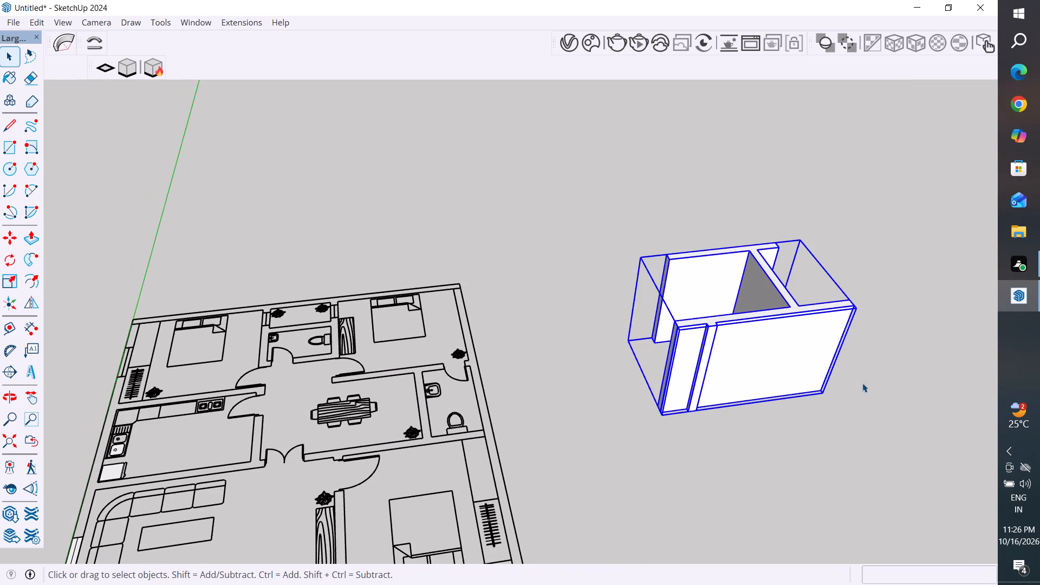
pyautogui.press('m')
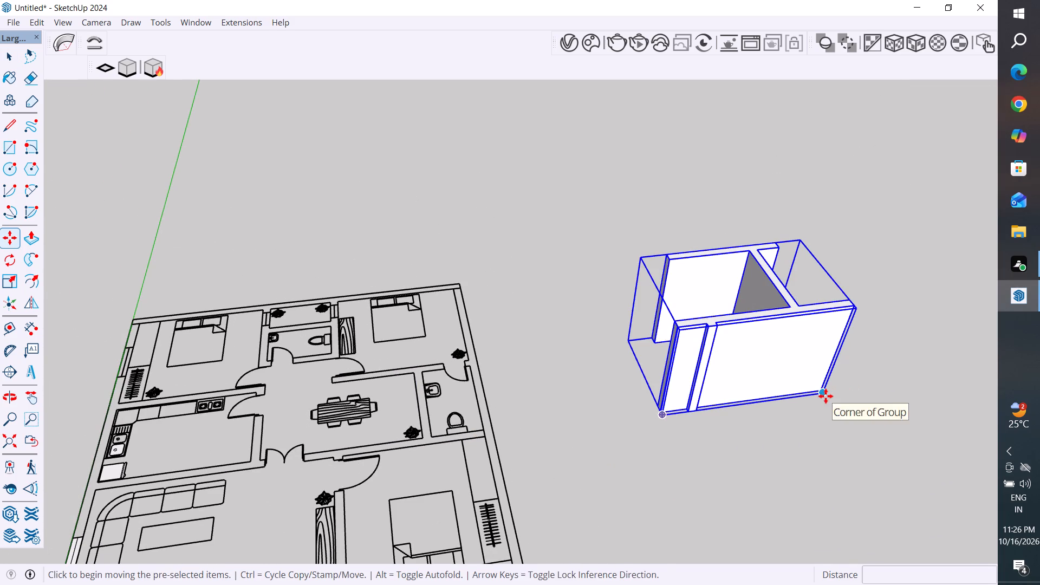
pyautogui.click(825, 396)
pyautogui.click(485, 444)
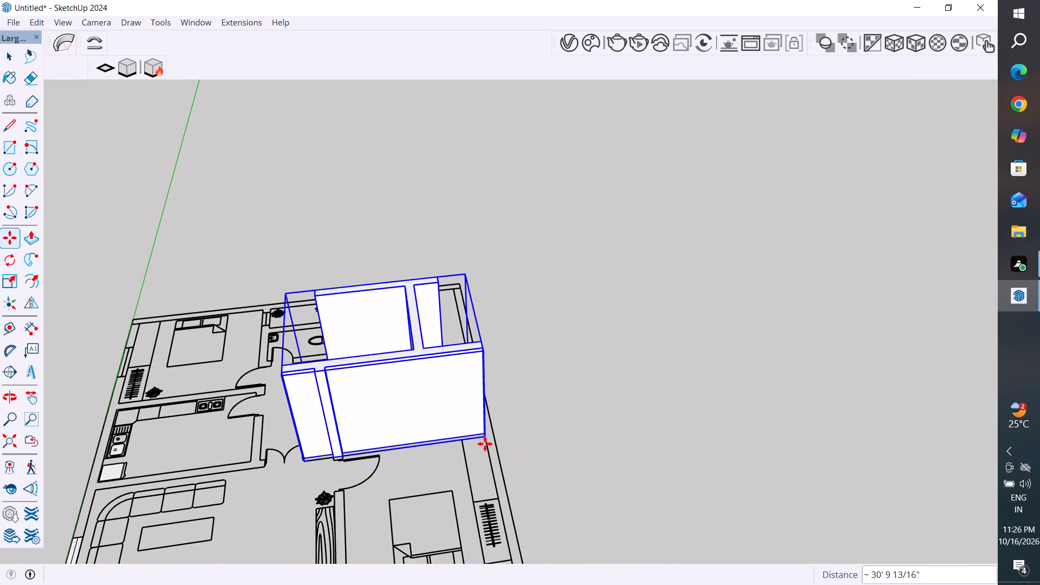
pyautogui.click(4, 55)
pyautogui.click(366, 207)
# Unhide all hidden walls in the model.
pyautogui.scroll(-12, 485, 253)
pyautogui.moveTo(613, 237); pyautogui.dragTo(445, 411, button='middle')
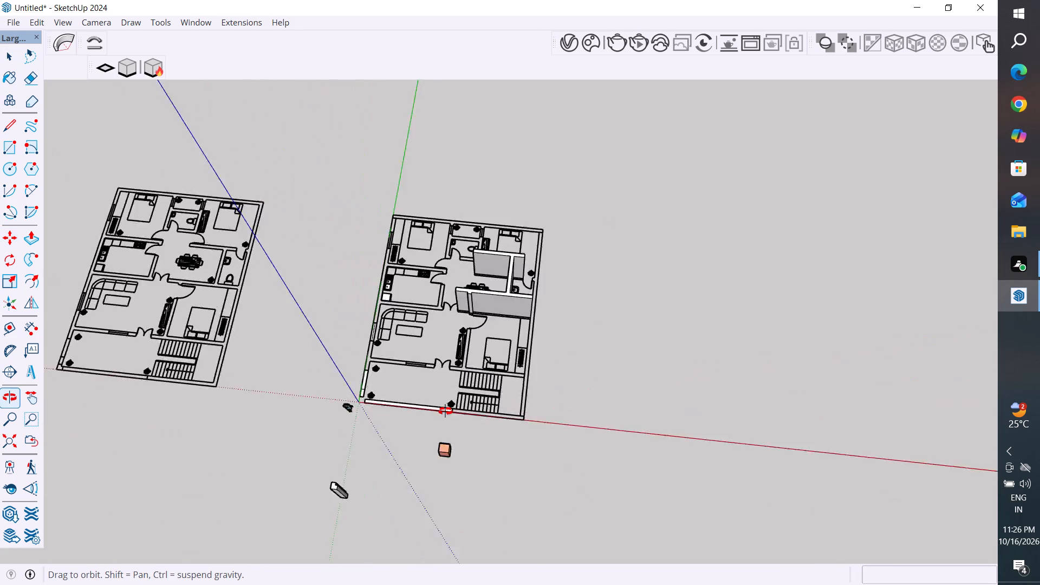
pyautogui.moveTo(445, 411); pyautogui.dragTo(567, 377, button='middle')
pyautogui.scroll(-1, 565, 377)
pyautogui.scroll(4, 422, 413)
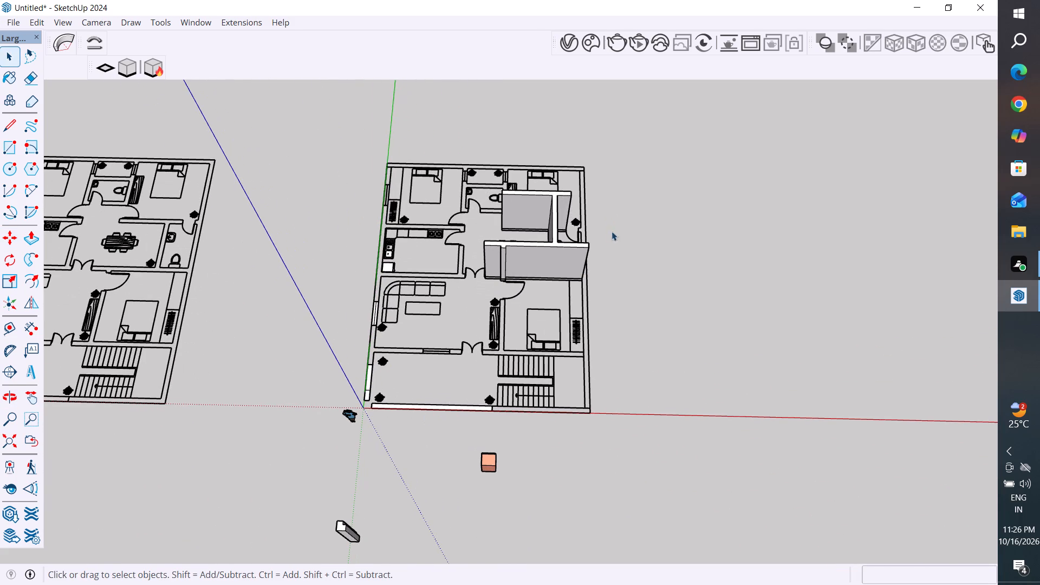
pyautogui.click(29, 22)
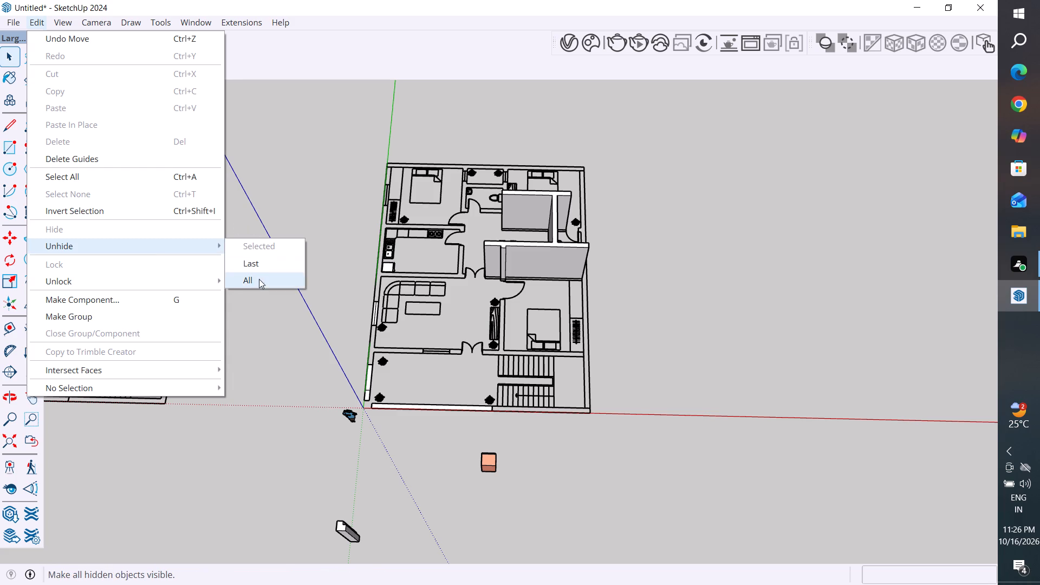
pyautogui.click(259, 279)
# Examine the raised walls from several sides and compare them with the floor plan for missing pieces.
pyautogui.moveTo(645, 334); pyautogui.dragTo(430, 347, button='middle')
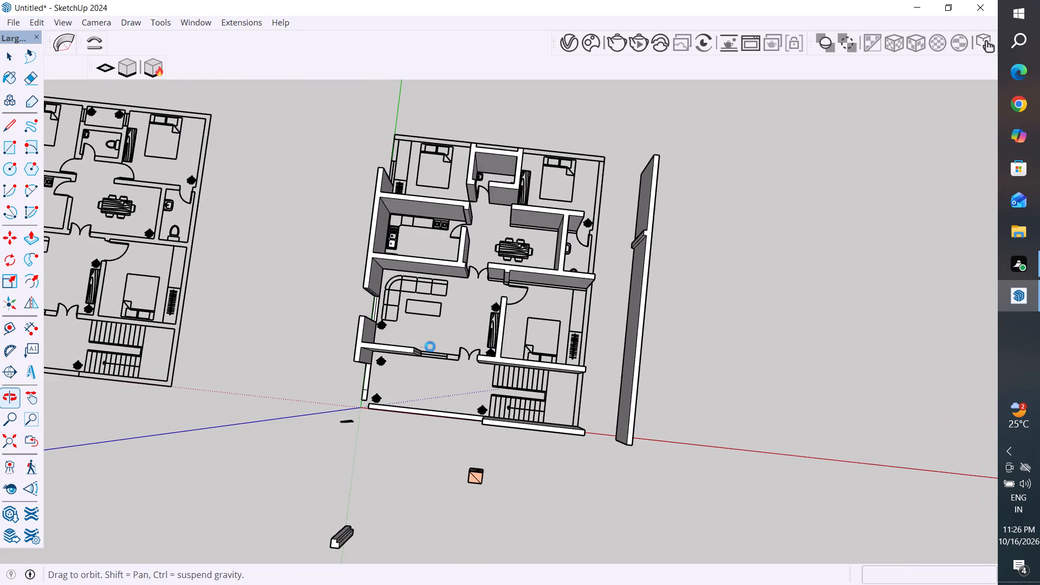
pyautogui.moveTo(430, 347); pyautogui.dragTo(419, 320, button='middle')
pyautogui.scroll(-6, 619, 335)
pyautogui.moveTo(703, 259); pyautogui.dragTo(396, 316, button='middle')
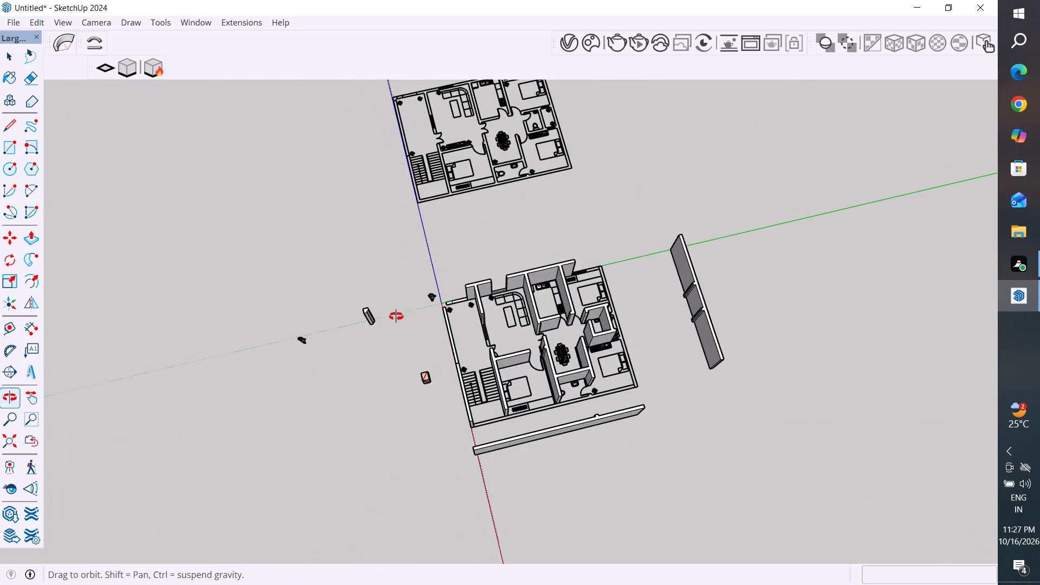
pyautogui.moveTo(396, 316); pyautogui.dragTo(398, 316, button='middle')
pyautogui.scroll(4, 662, 364)
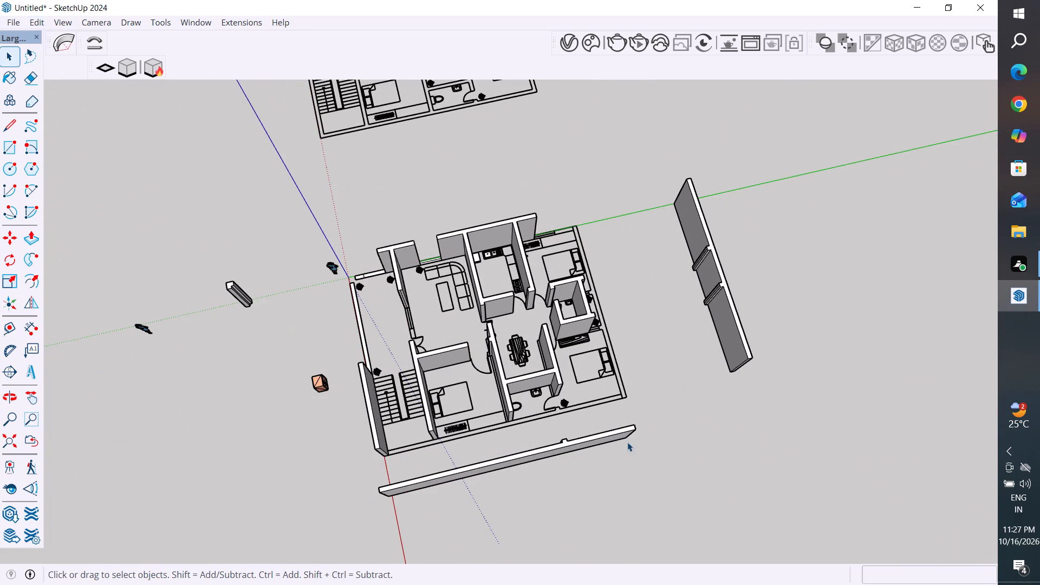
pyautogui.moveTo(464, 434); pyautogui.dragTo(928, 328, button='middle')
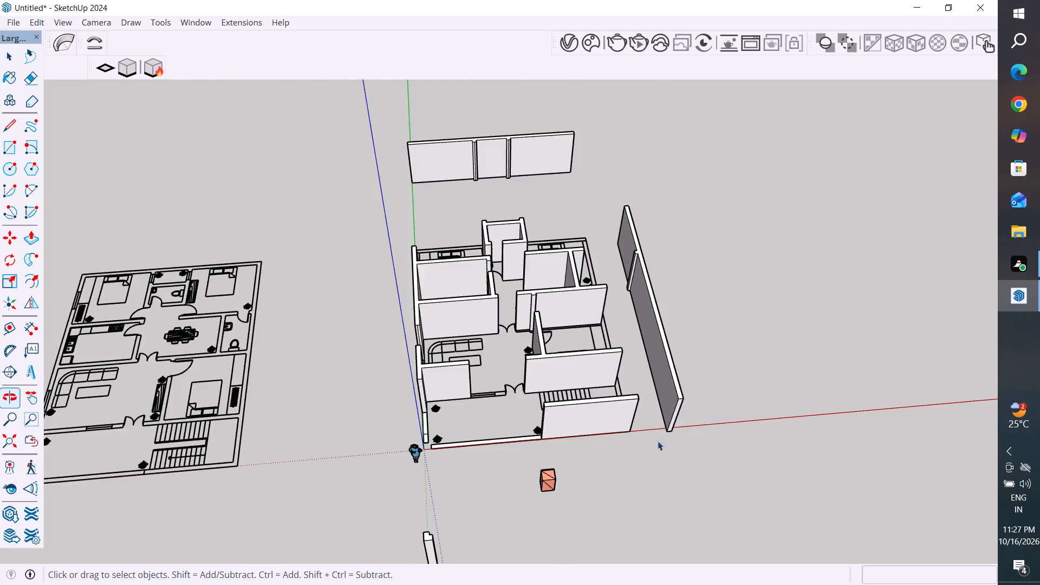
# Draw a 1' 9 1/2" by 9" rectangle over the short wall piece between the living room window and the front double door.
pyautogui.scroll(8, 648, 443)
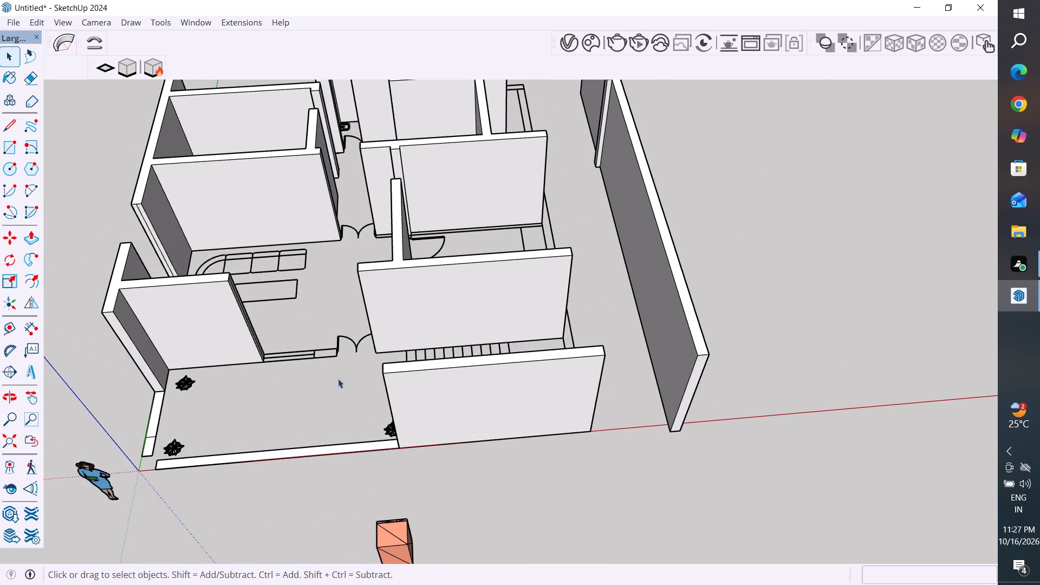
pyautogui.scroll(9, 321, 353)
pyautogui.moveTo(343, 379); pyautogui.dragTo(353, 422, button='middle')
pyautogui.scroll(-6, 362, 414)
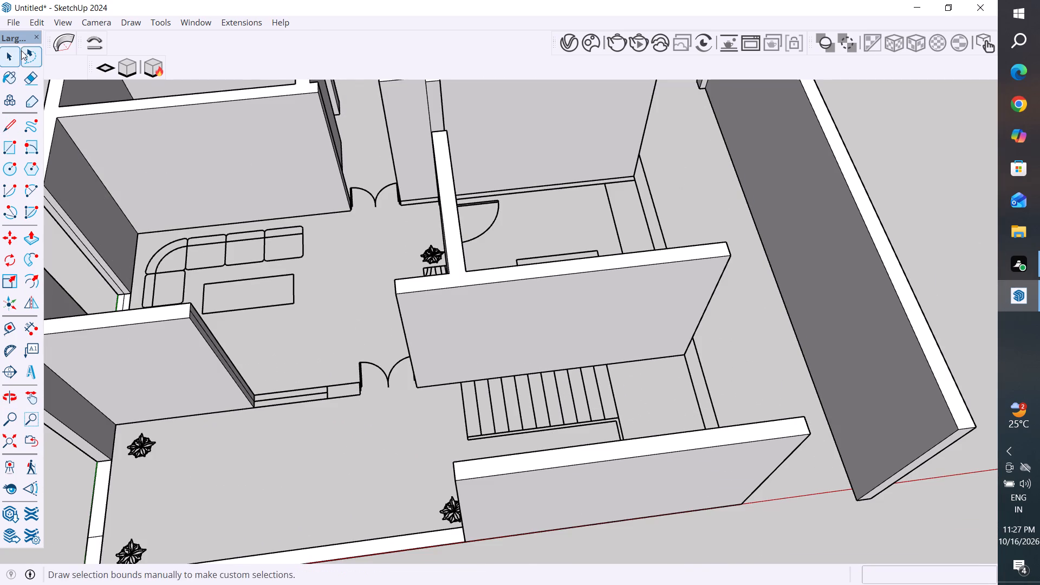
pyautogui.click(10, 141)
pyautogui.scroll(10, 321, 389)
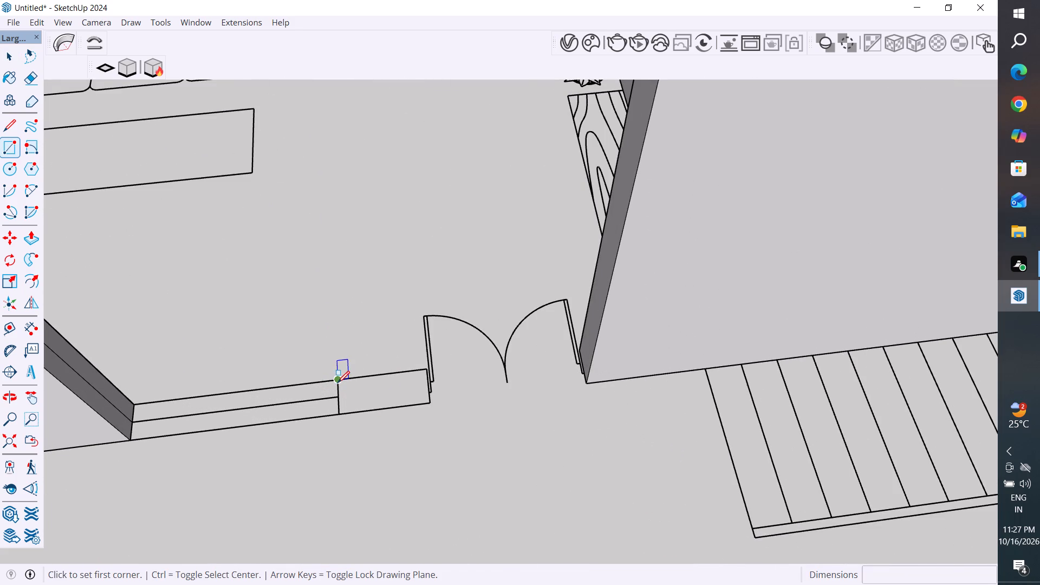
pyautogui.click(337, 382)
pyautogui.click(432, 403)
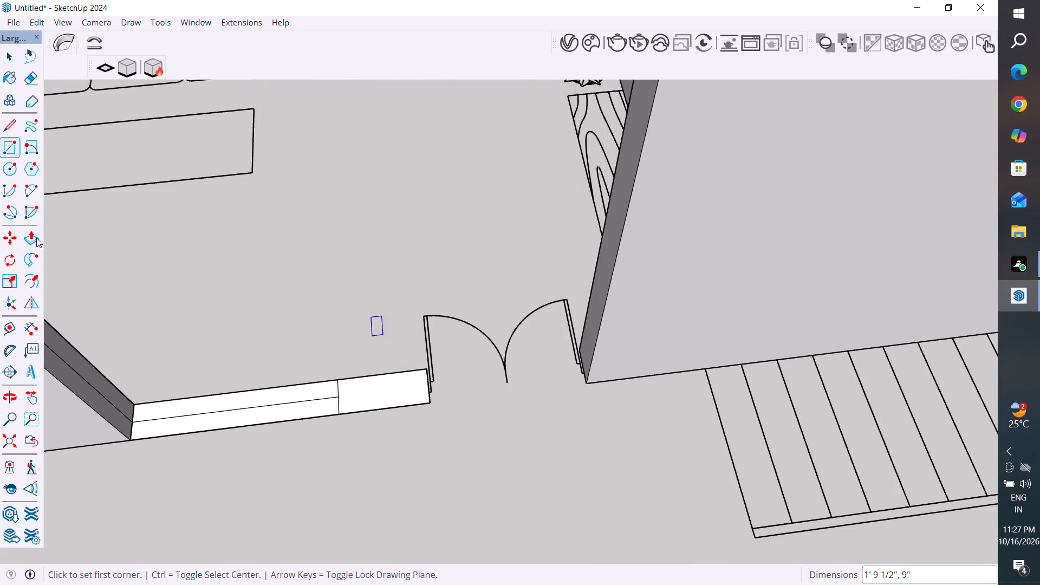
pyautogui.click(10, 61)
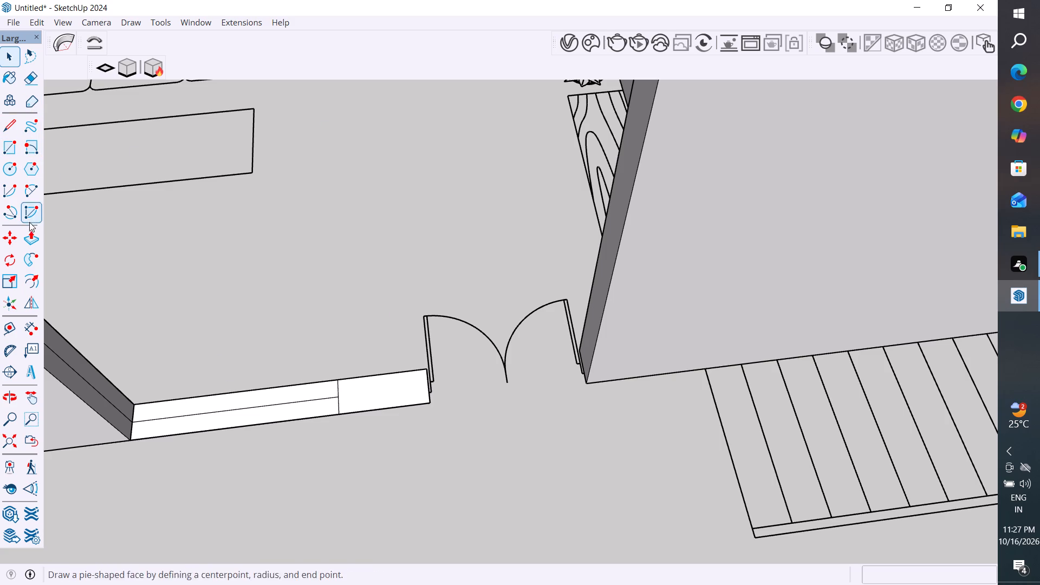
# Push/Pull the short wall rectangle up 10' to match the height of the neighbouring wall.
pyautogui.click(31, 242)
pyautogui.click(384, 392)
pyautogui.scroll(-2, 350, 222)
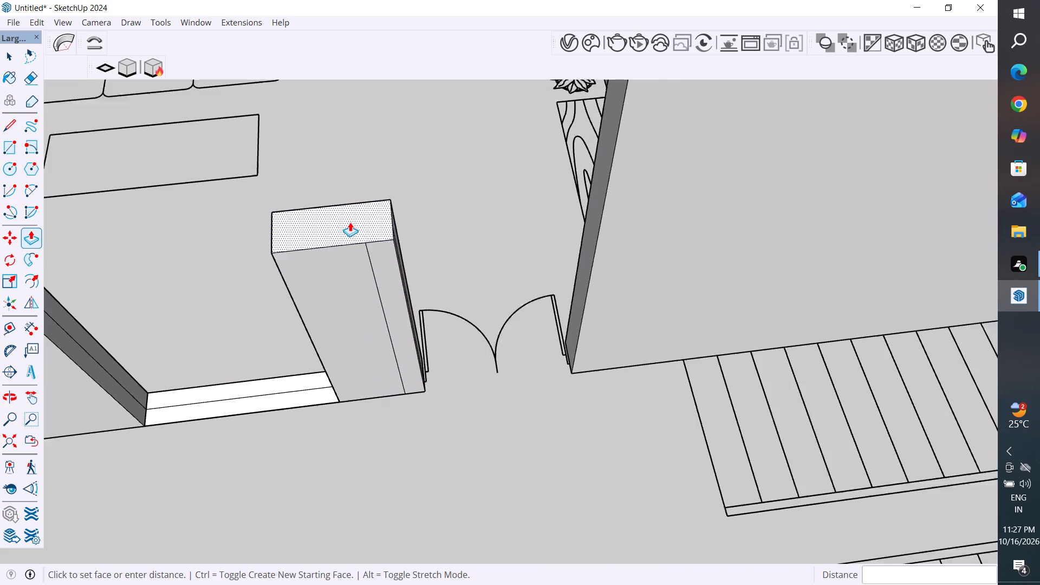
pyautogui.scroll(-15, 350, 222)
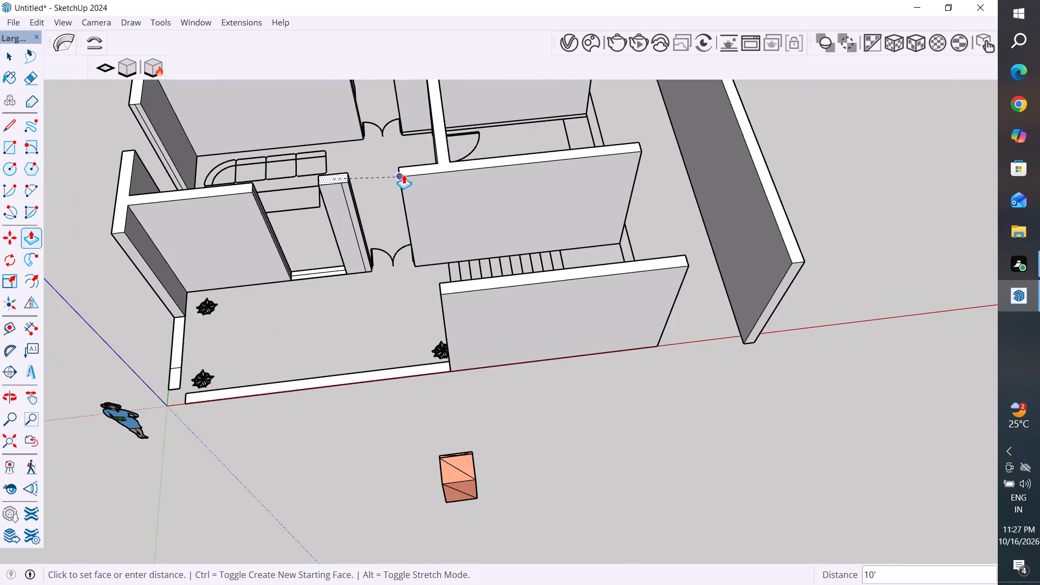
pyautogui.click(404, 174)
pyautogui.click(11, 60)
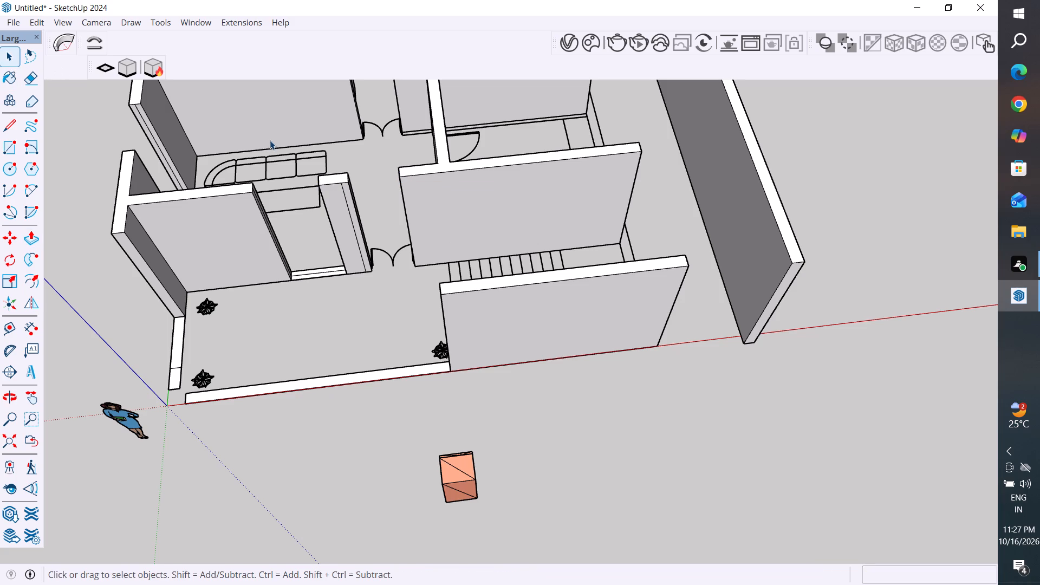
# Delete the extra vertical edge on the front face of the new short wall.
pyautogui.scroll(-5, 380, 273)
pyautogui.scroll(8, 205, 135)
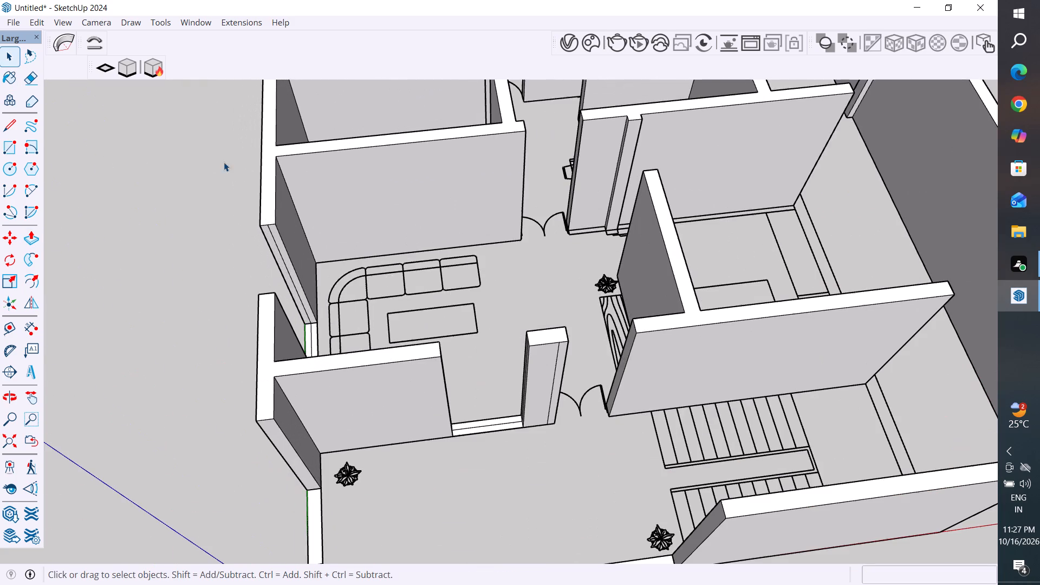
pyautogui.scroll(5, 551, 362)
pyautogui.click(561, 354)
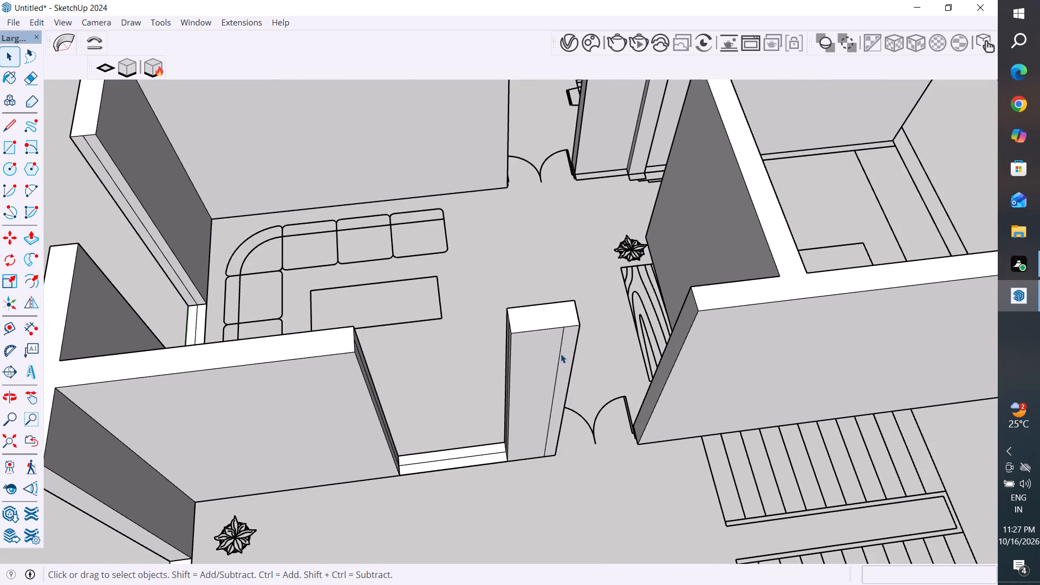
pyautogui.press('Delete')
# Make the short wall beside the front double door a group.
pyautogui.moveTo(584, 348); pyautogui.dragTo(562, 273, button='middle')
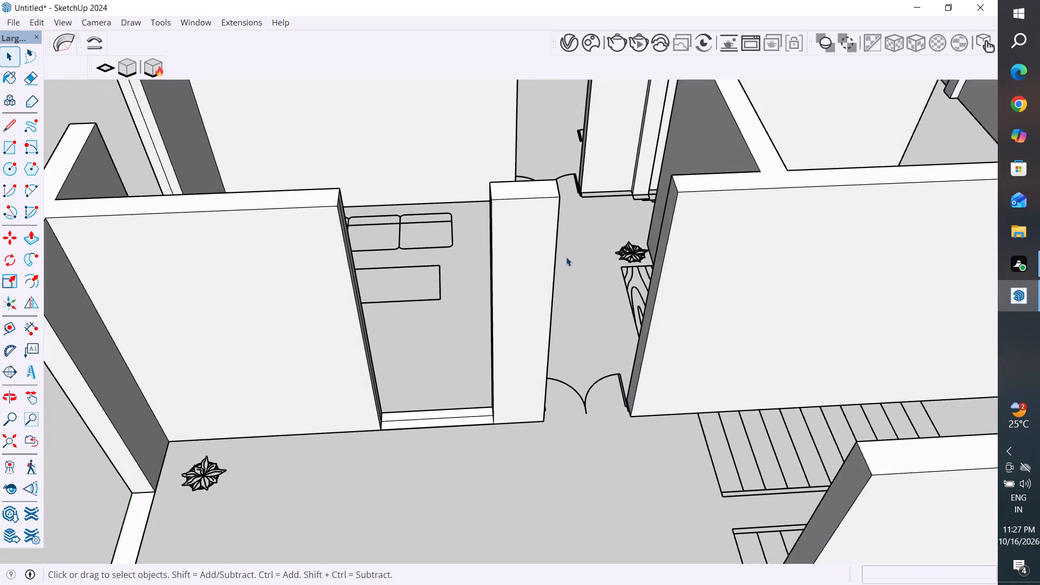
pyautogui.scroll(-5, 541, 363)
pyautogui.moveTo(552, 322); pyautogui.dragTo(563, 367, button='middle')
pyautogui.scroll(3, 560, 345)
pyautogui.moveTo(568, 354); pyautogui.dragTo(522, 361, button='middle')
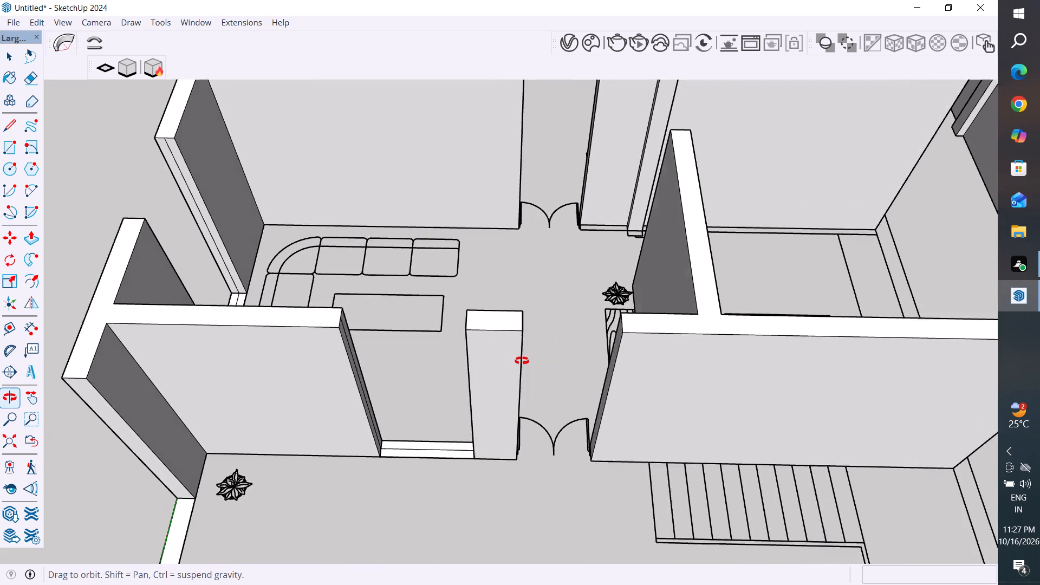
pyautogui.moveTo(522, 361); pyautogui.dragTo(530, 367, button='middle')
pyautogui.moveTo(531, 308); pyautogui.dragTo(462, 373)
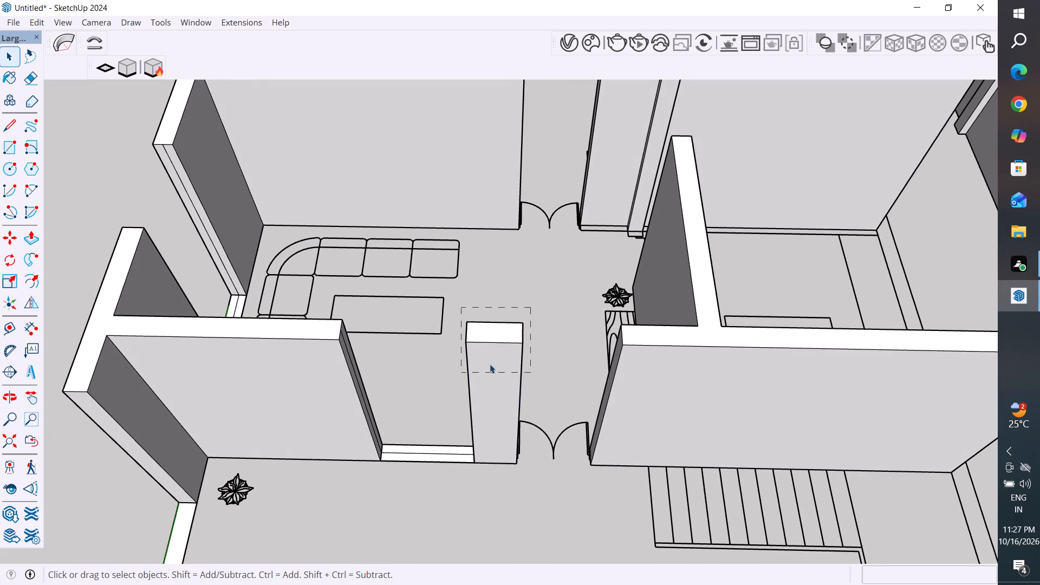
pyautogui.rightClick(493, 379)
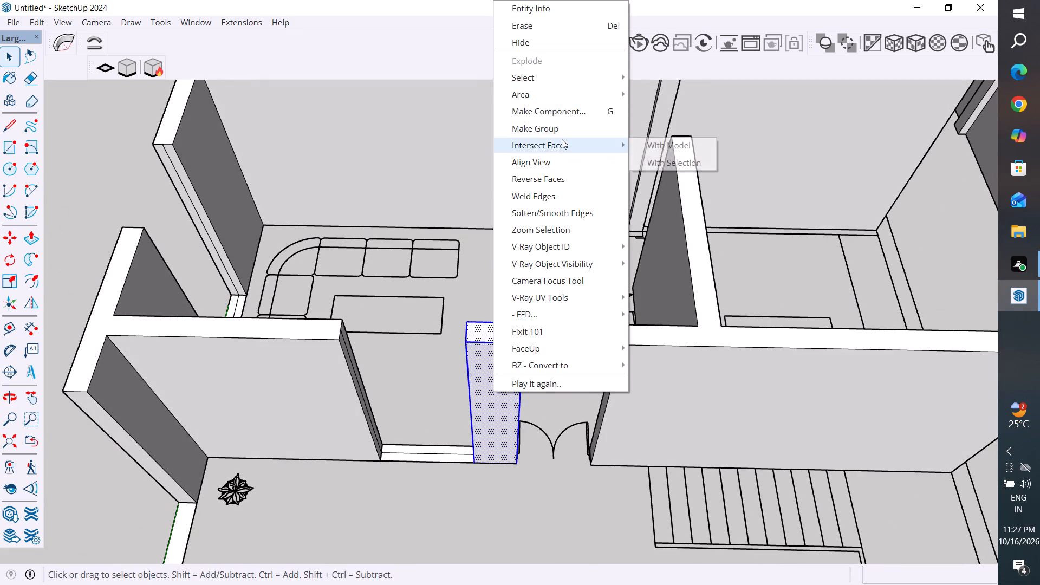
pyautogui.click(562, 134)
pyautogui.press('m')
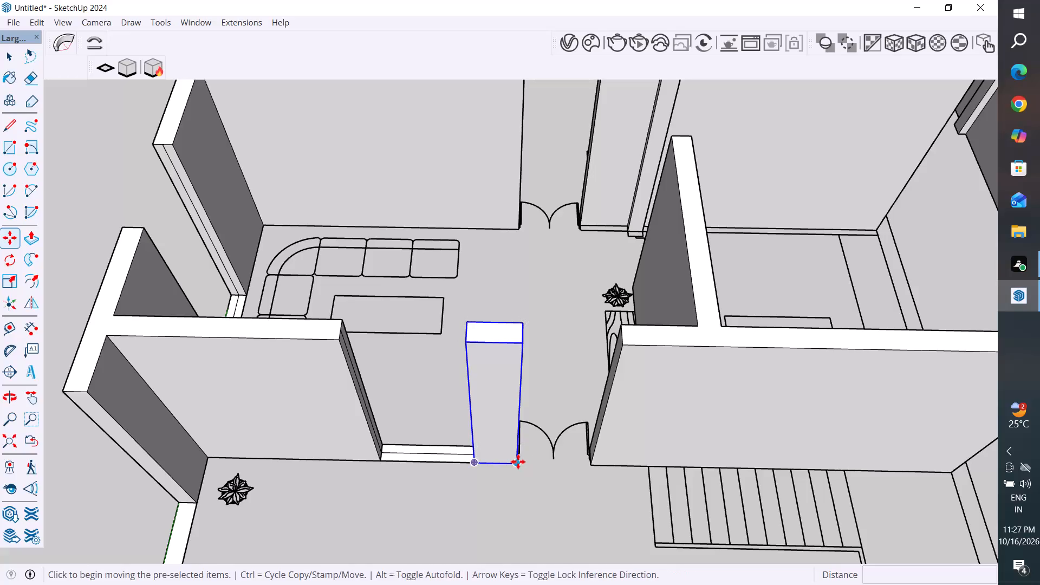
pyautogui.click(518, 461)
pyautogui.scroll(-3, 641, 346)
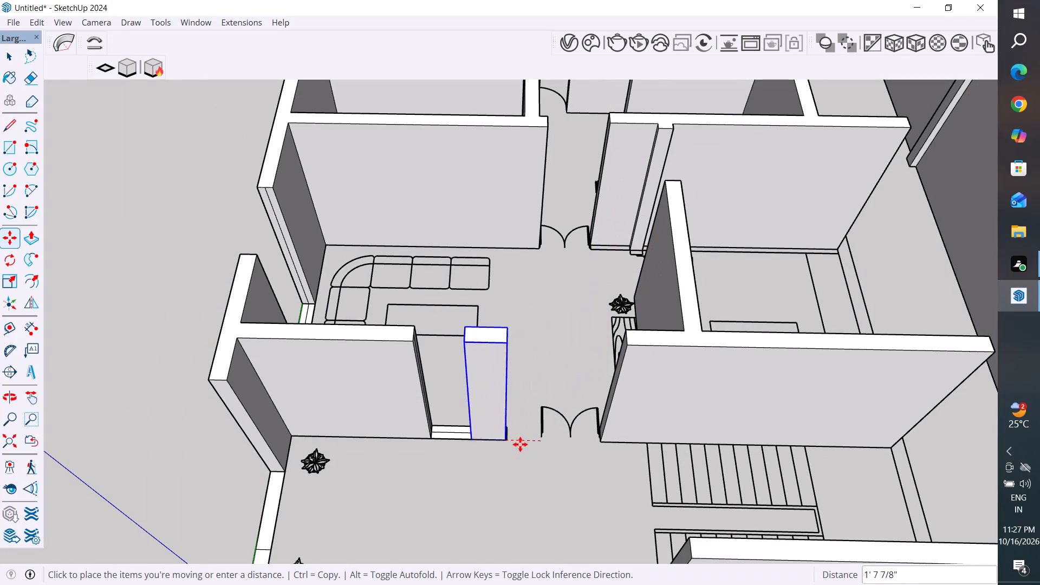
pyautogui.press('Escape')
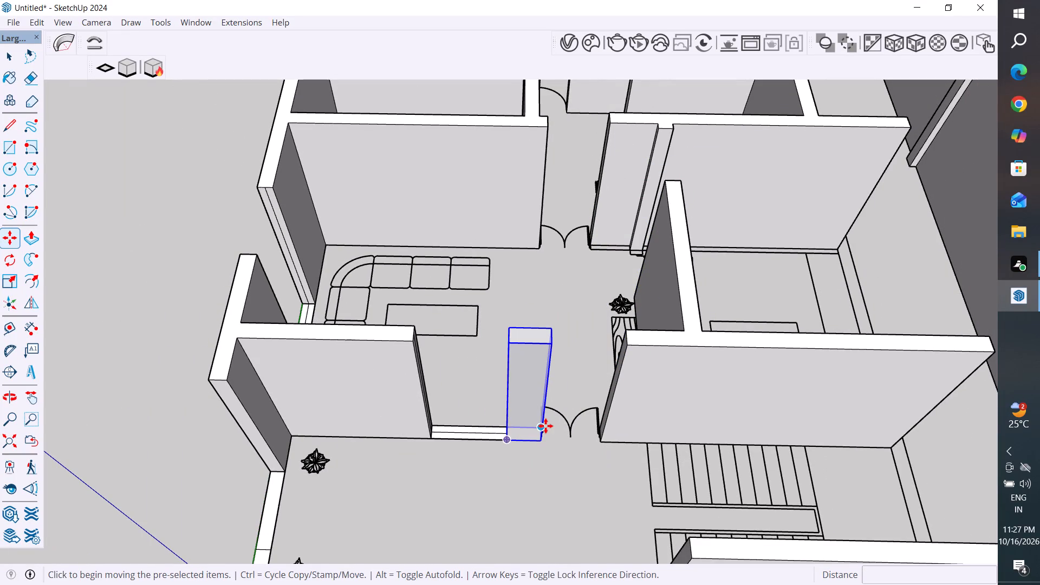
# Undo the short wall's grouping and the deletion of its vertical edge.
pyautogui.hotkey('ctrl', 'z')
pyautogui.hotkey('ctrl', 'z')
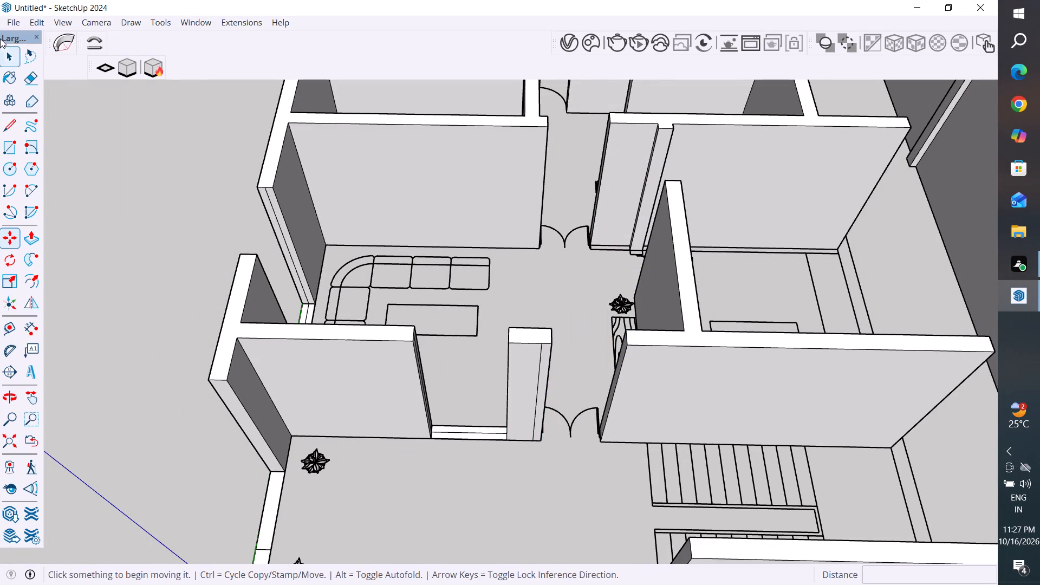
# Delete the extra vertical edge on the front face of the short wall beside the front double door.
pyautogui.click(12, 57)
pyautogui.scroll(3, 538, 362)
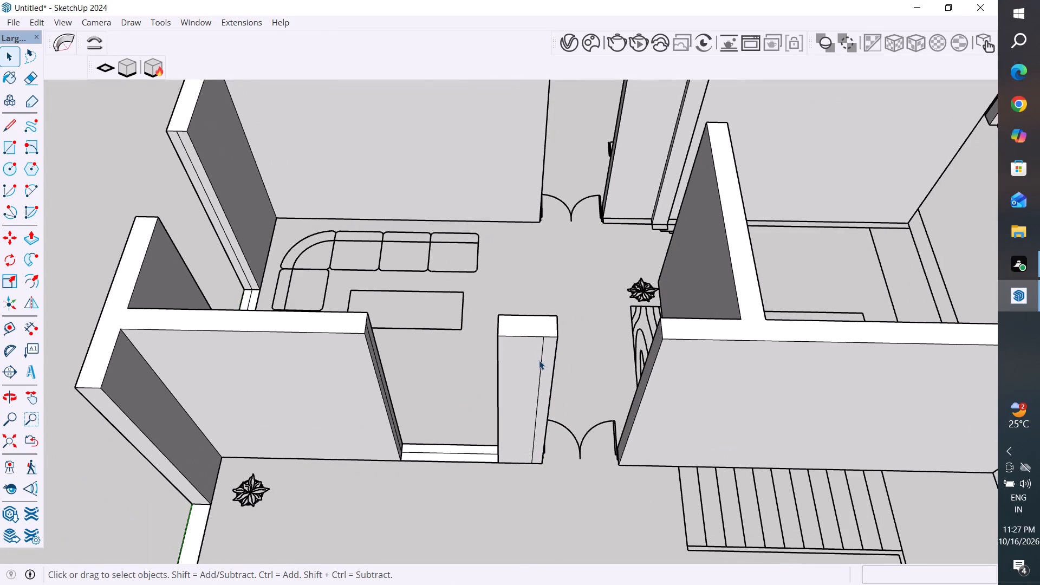
pyautogui.click(541, 362)
pyautogui.press('Delete')
# Copy the short wall beside the front double door about 4' 5" straight out in front of the house.
pyautogui.doubleClick(544, 356)
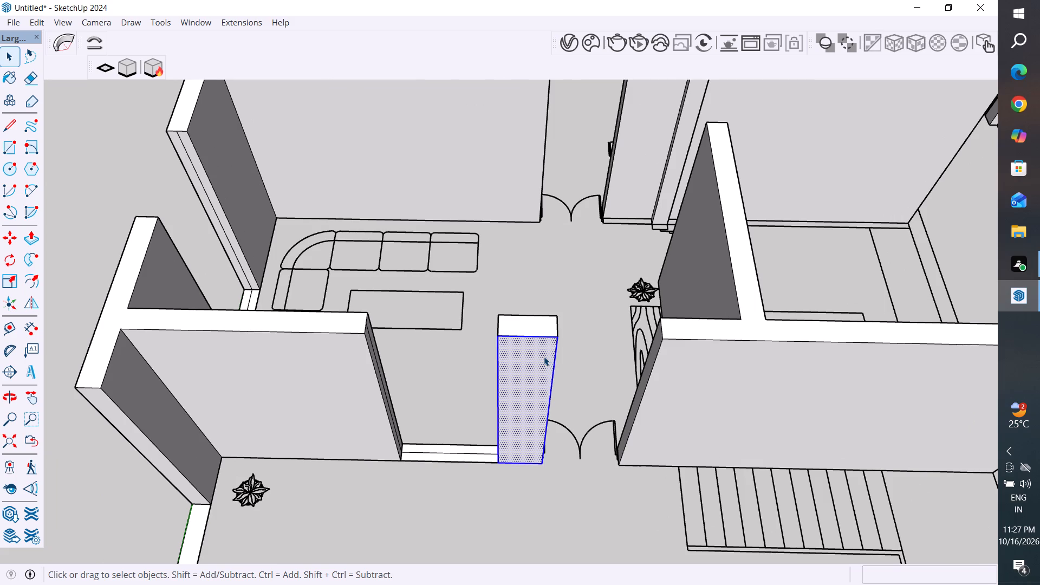
pyautogui.click(544, 356)
pyautogui.click(544, 356)
pyautogui.scroll(1, 543, 356)
pyautogui.moveTo(543, 356); pyautogui.dragTo(552, 342, button='middle')
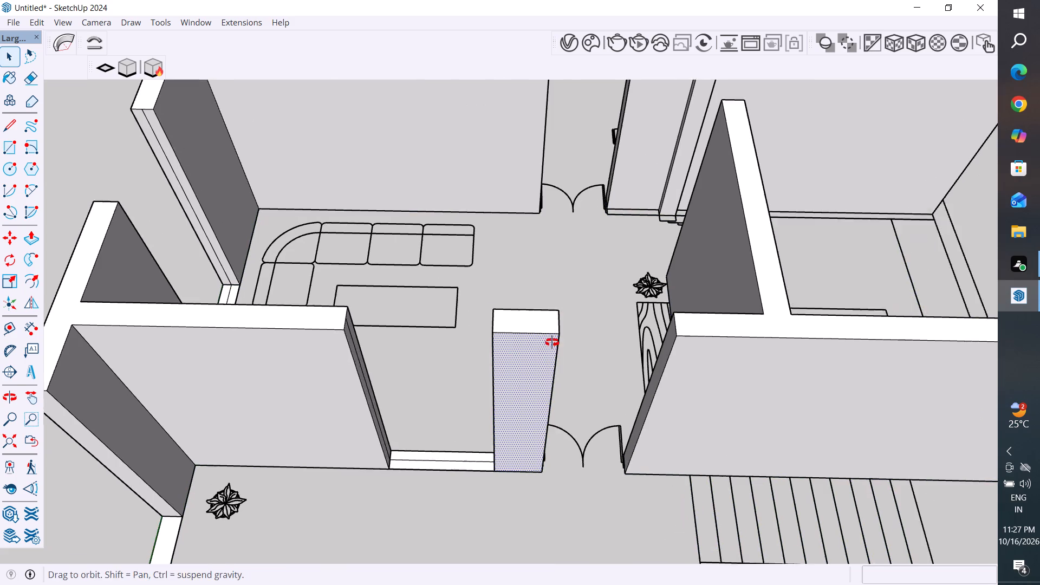
pyautogui.moveTo(552, 342); pyautogui.dragTo(560, 323, button='middle')
pyautogui.moveTo(580, 228); pyautogui.dragTo(519, 291)
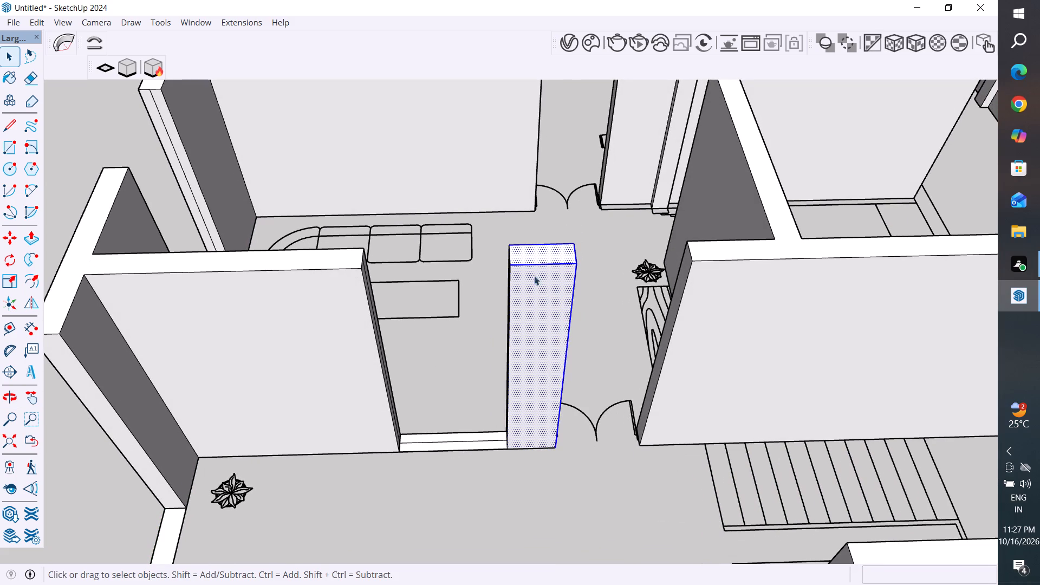
pyautogui.moveTo(593, 231); pyautogui.dragTo(495, 304)
pyautogui.scroll(2, 549, 391)
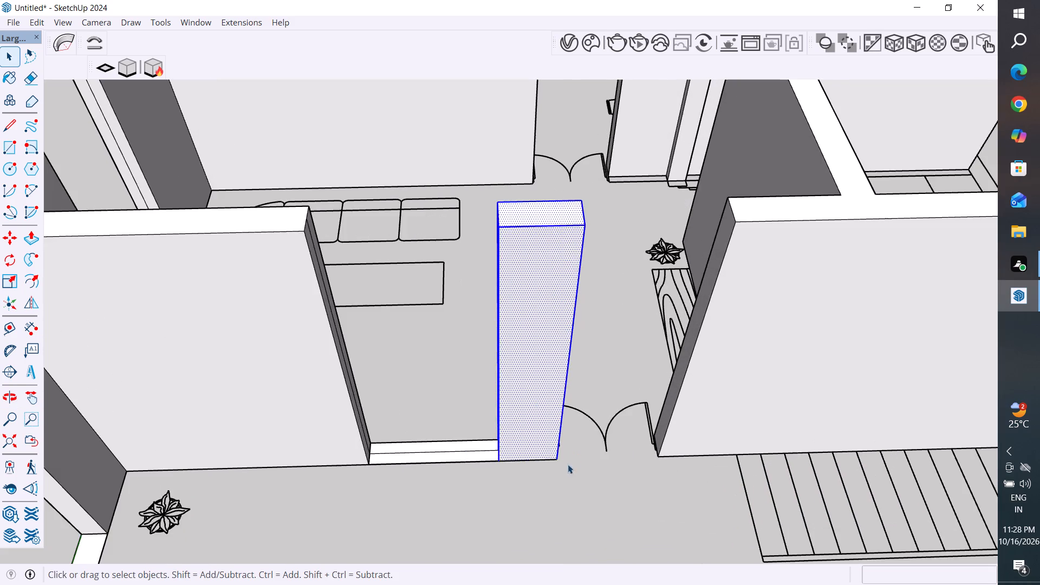
pyautogui.moveTo(569, 464); pyautogui.dragTo(558, 172, button='middle')
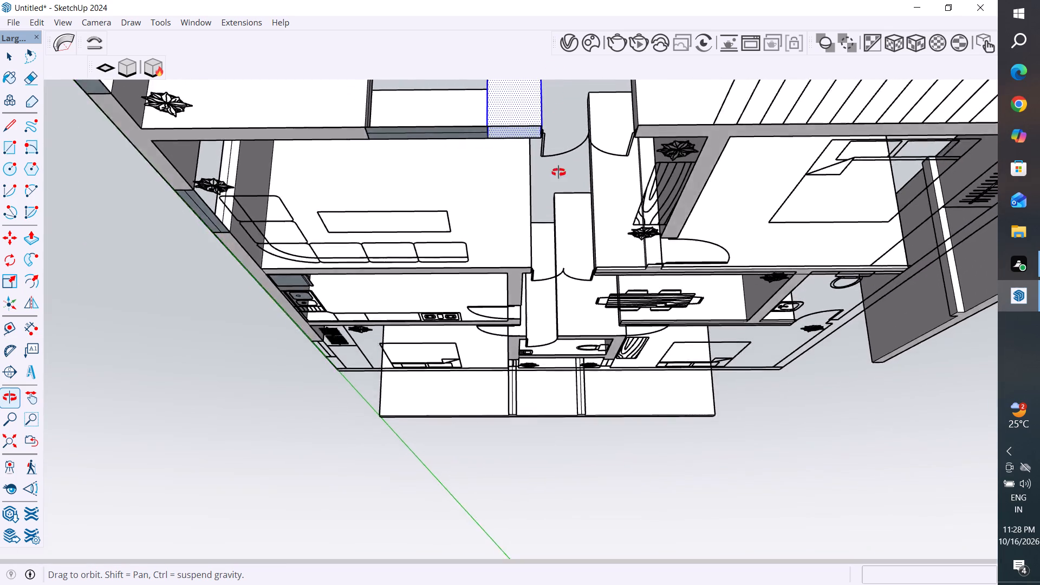
pyautogui.moveTo(558, 172); pyautogui.dragTo(553, 359, button='middle')
pyautogui.press('m')
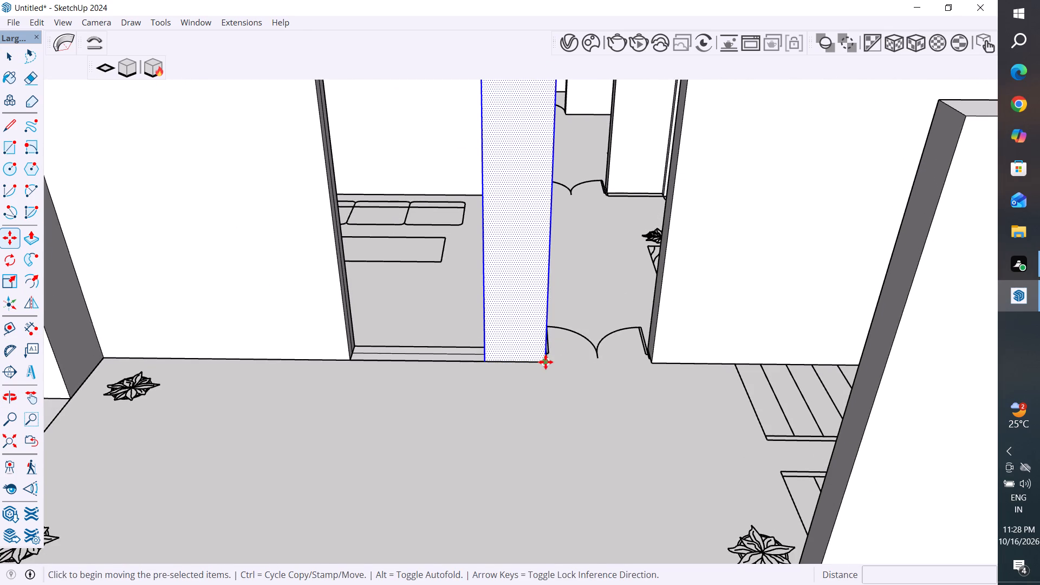
pyautogui.click(545, 362)
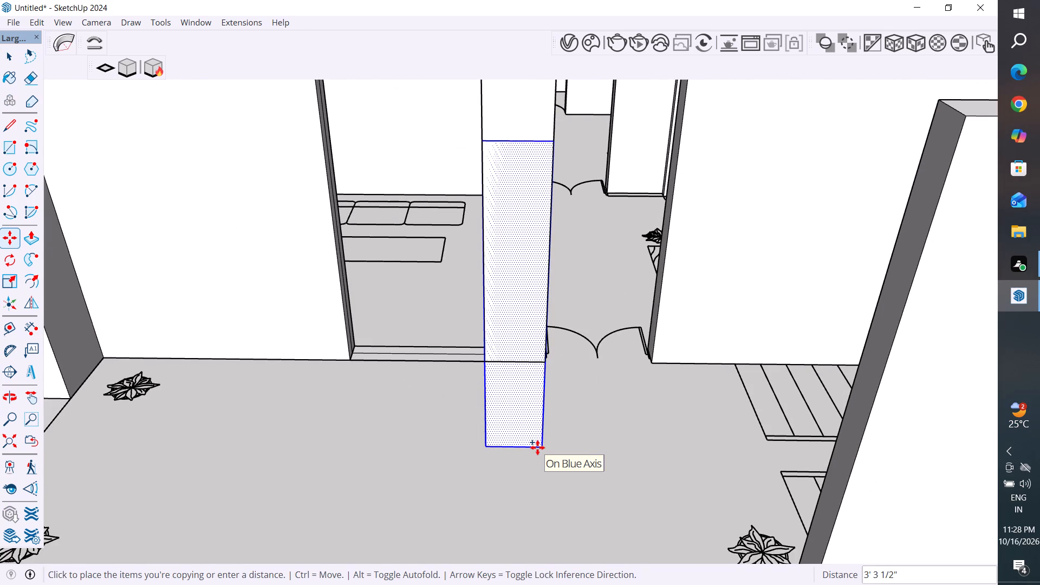
pyautogui.moveTo(545, 363); pyautogui.dragTo(617, 377, button='middle')
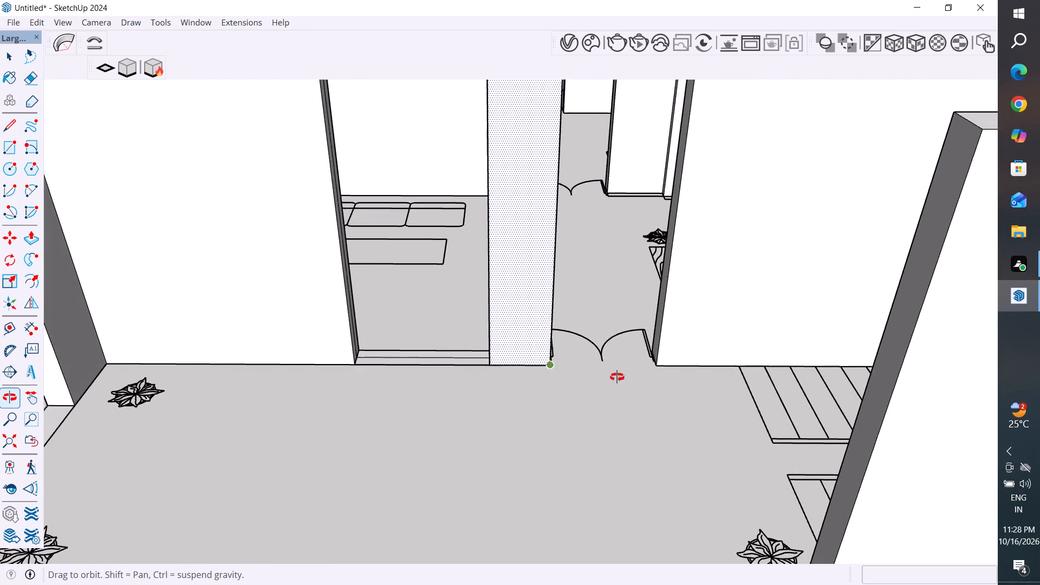
pyautogui.moveTo(617, 377); pyautogui.dragTo(699, 352, button='middle')
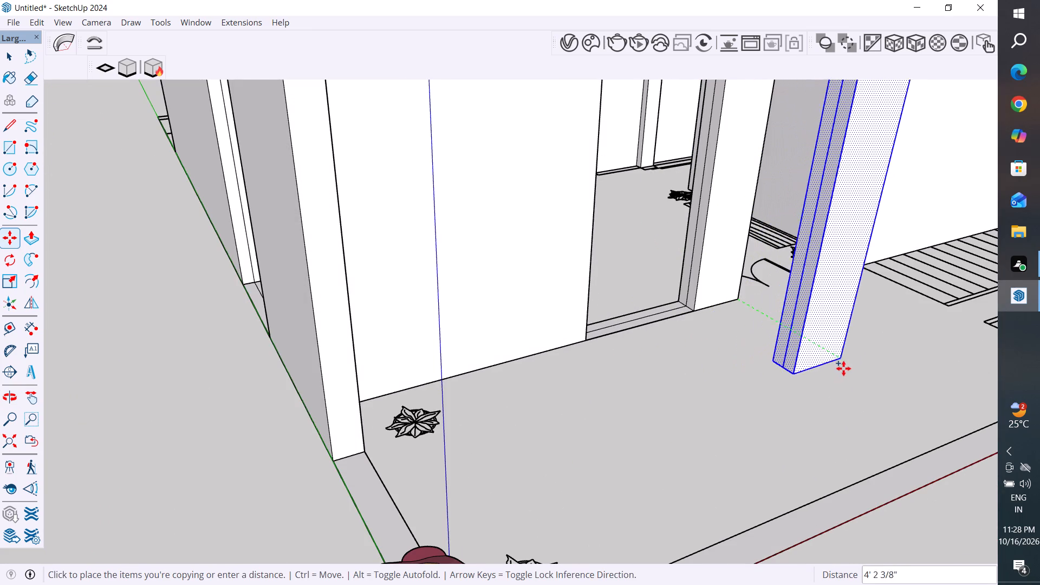
pyautogui.click(848, 369)
pyautogui.click(9, 55)
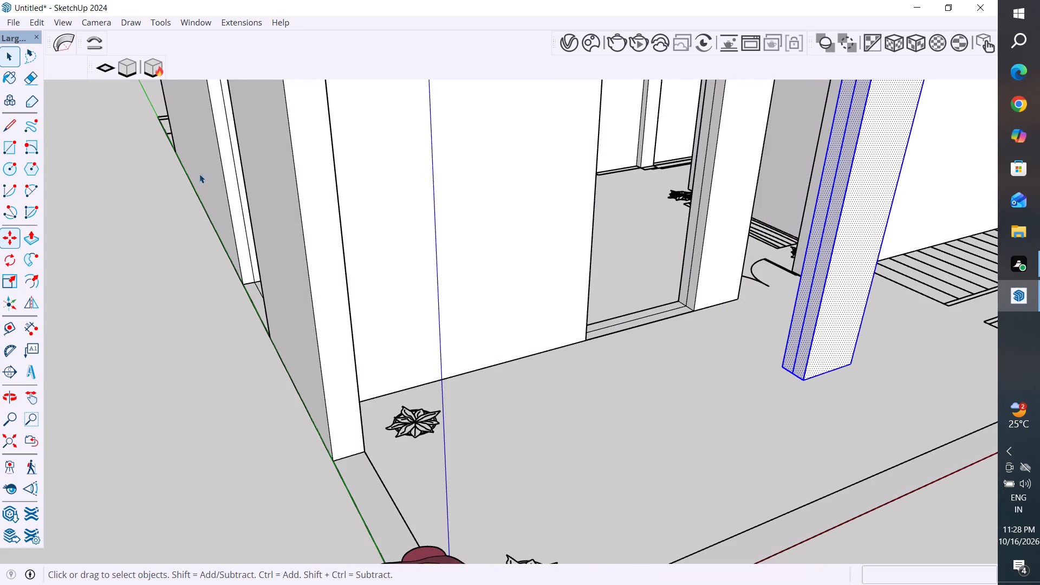
pyautogui.click(768, 380)
# Close the open underside of the copied short wall with a 1' 9 1/2" by 9" rectangle.
pyautogui.scroll(13, 867, 404)
pyautogui.moveTo(869, 324); pyautogui.dragTo(763, 122, button='middle')
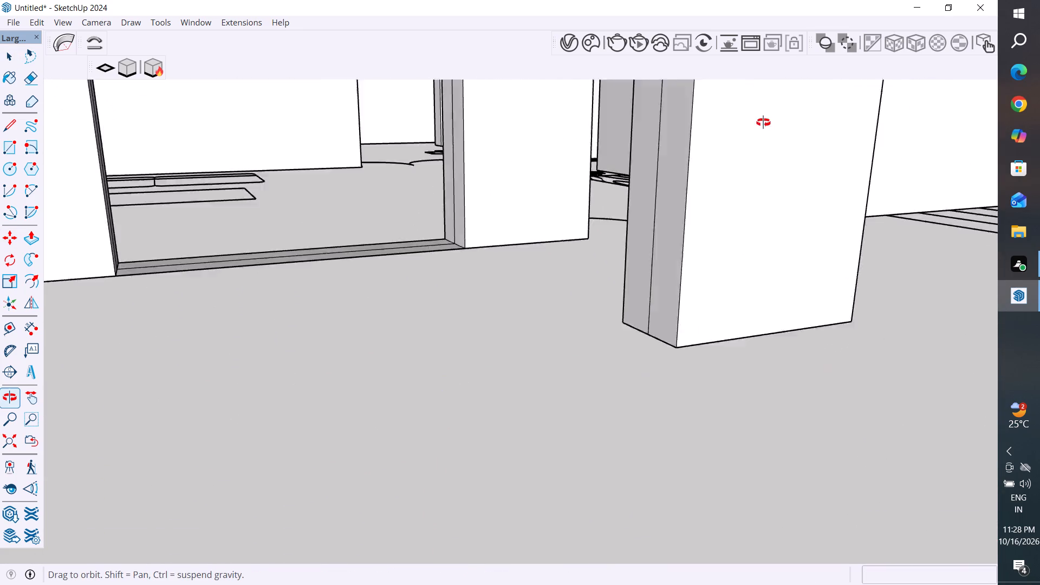
pyautogui.moveTo(763, 122); pyautogui.dragTo(758, 131, button='middle')
pyautogui.scroll(1, 759, 187)
pyautogui.scroll(-3, 710, 214)
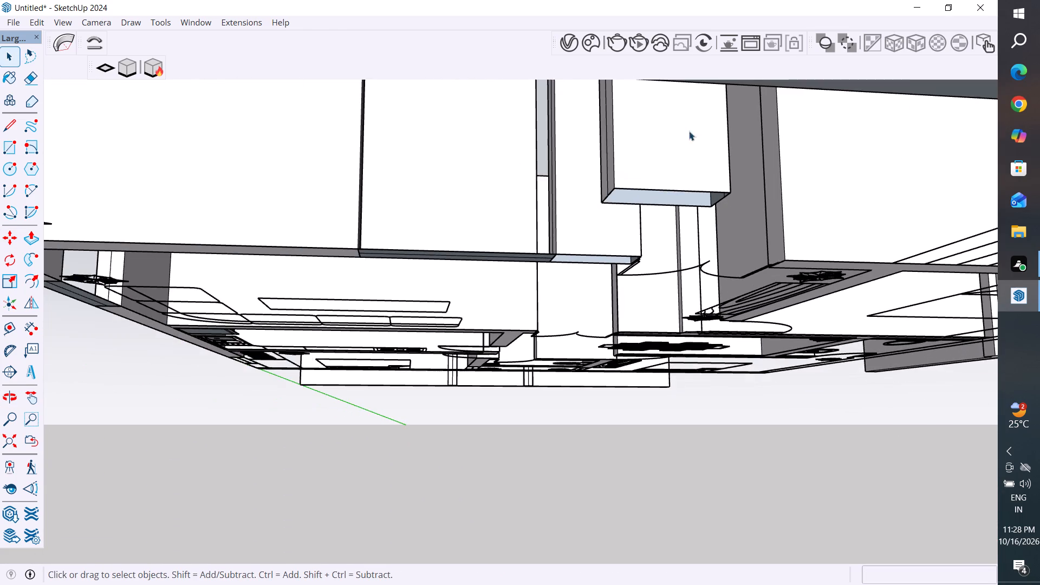
pyautogui.scroll(3, 674, 121)
pyautogui.moveTo(686, 139); pyautogui.dragTo(673, 77, button='middle')
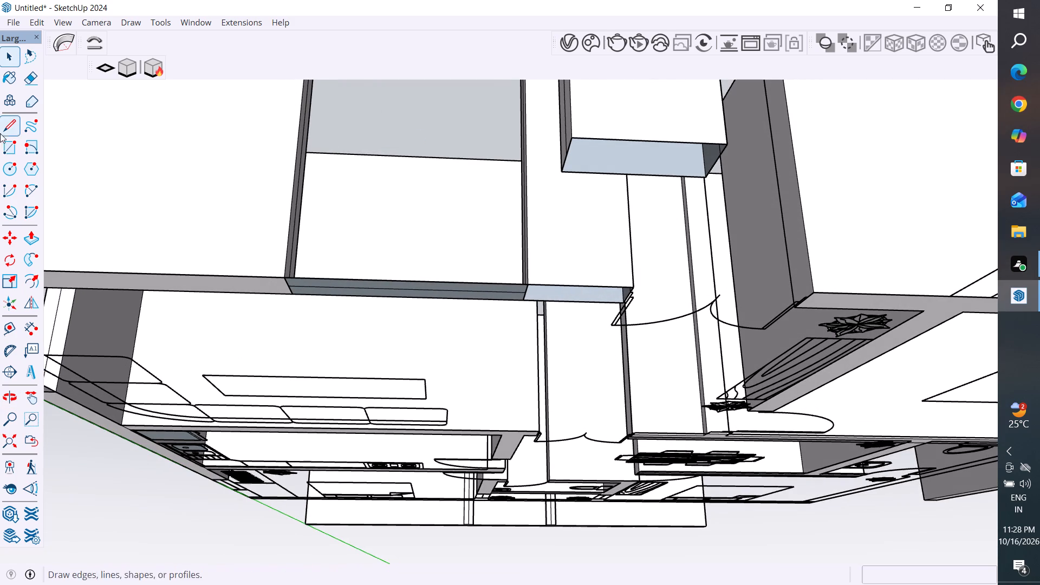
pyautogui.click(12, 151)
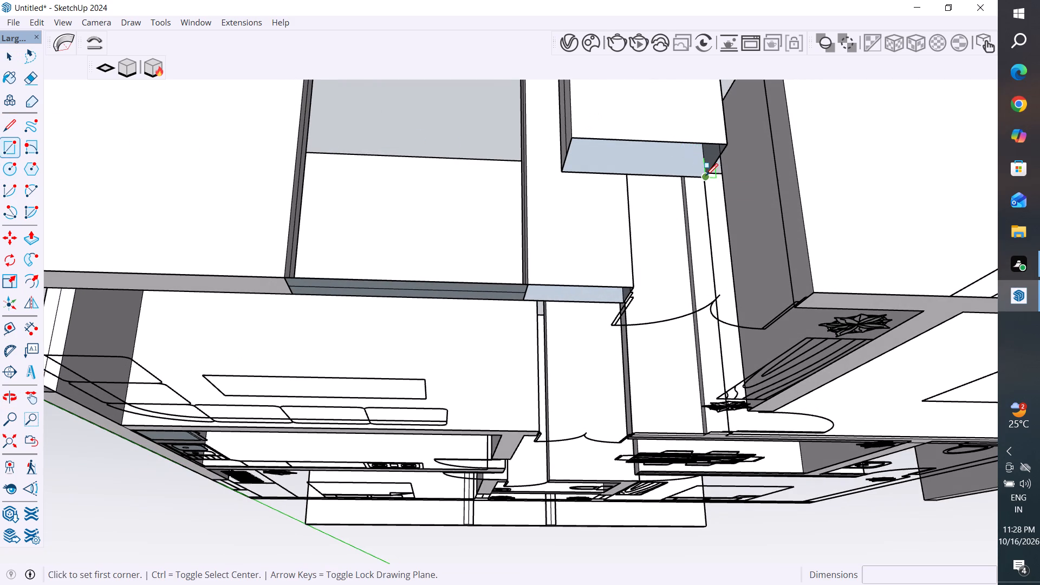
pyautogui.click(706, 175)
pyautogui.click(568, 140)
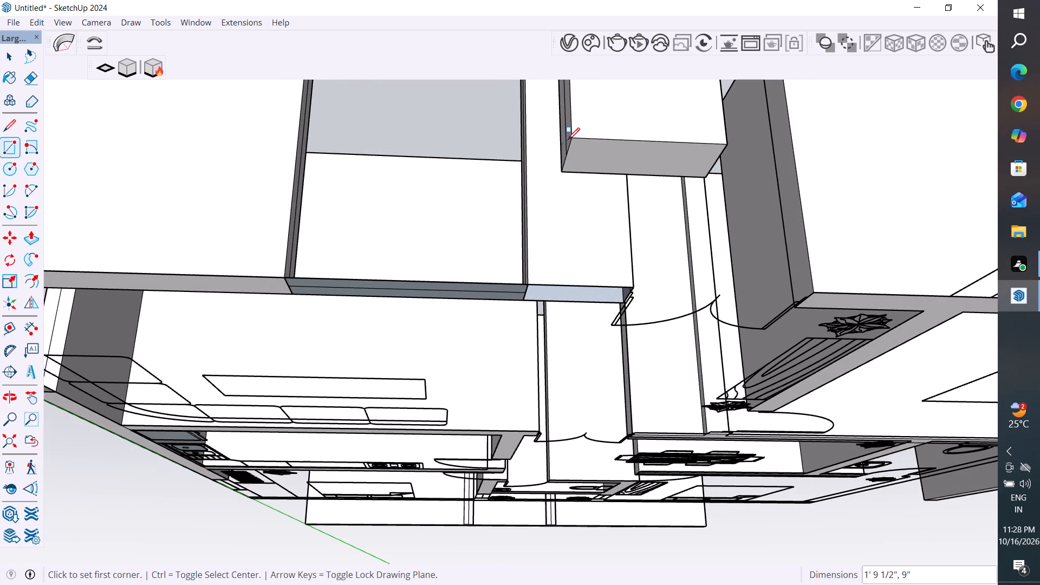
pyautogui.moveTo(563, 245); pyautogui.dragTo(714, 354, button='middle')
pyautogui.scroll(-11, 532, 370)
pyautogui.moveTo(570, 376); pyautogui.dragTo(587, 443, button='middle')
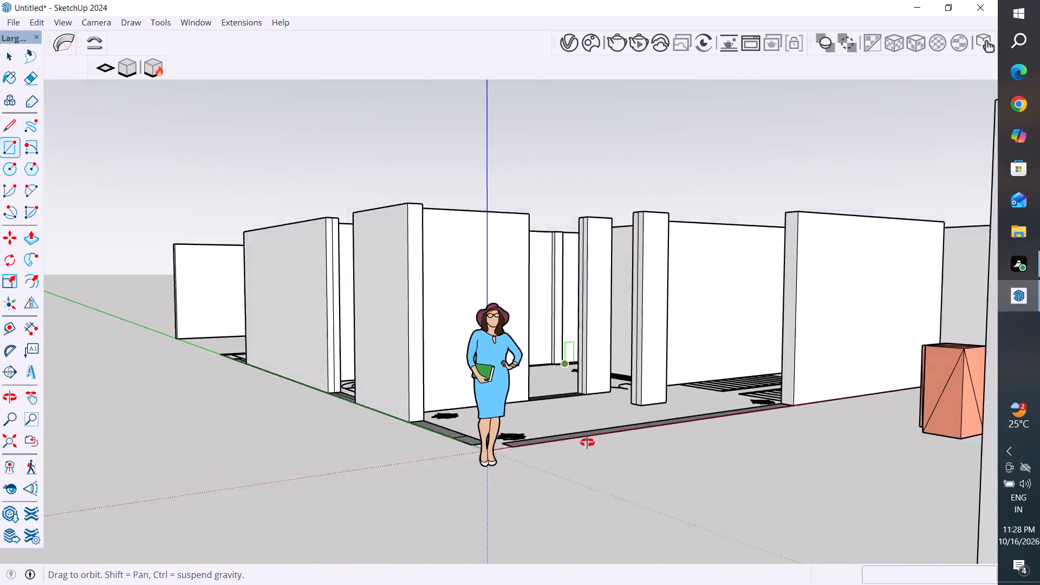
pyautogui.moveTo(587, 443); pyautogui.dragTo(607, 512, button='middle')
# Delete the extra vertical edge on the side face of the copied short wall.
pyautogui.click(14, 66)
pyautogui.scroll(2, 632, 327)
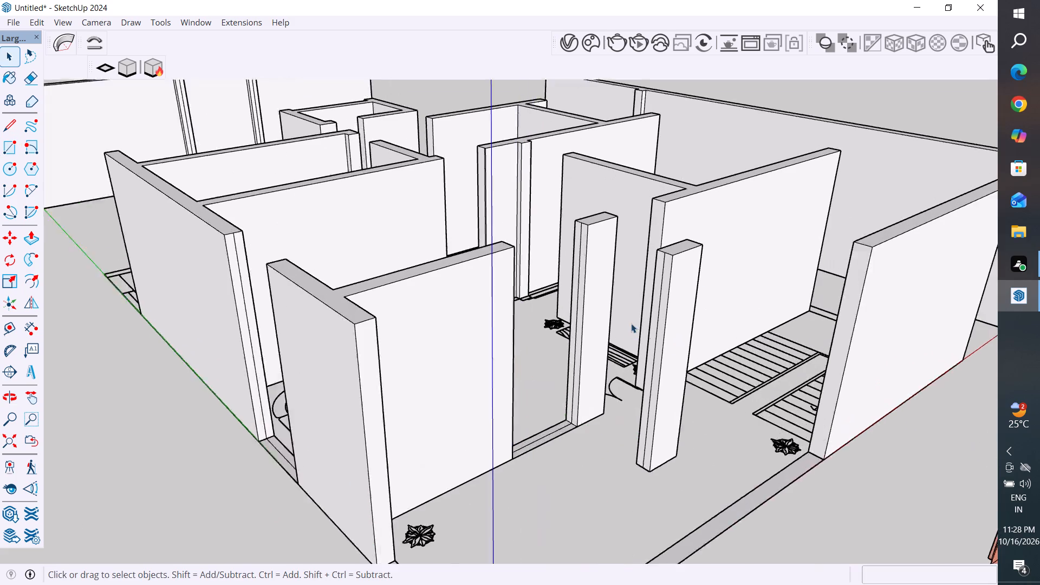
pyautogui.scroll(2, 631, 323)
pyautogui.click(668, 314)
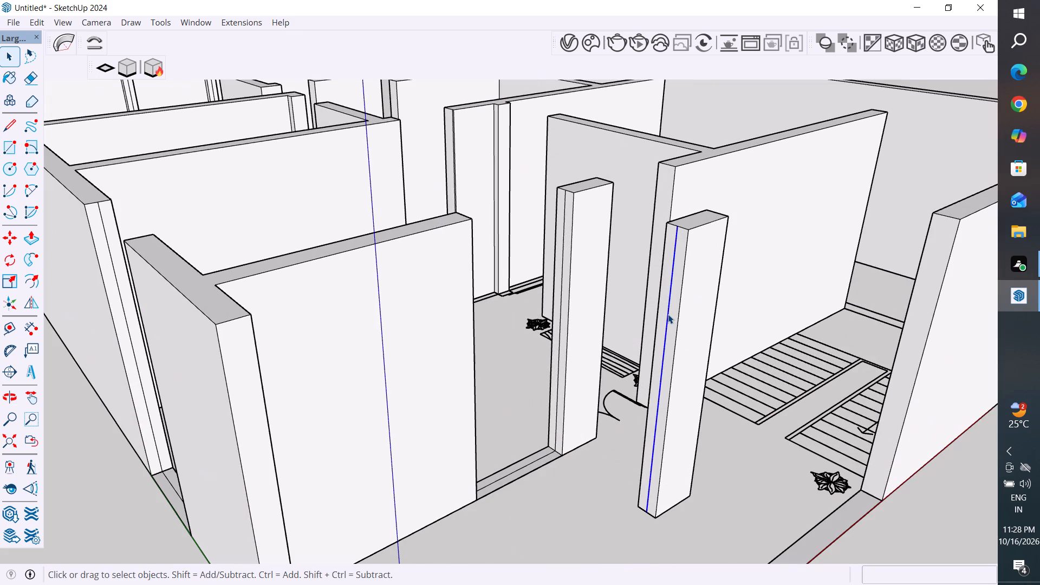
pyautogui.press('Delete')
# Make the whole copied short wall a group.
pyautogui.tripleClick(682, 319)
pyautogui.rightClick(682, 319)
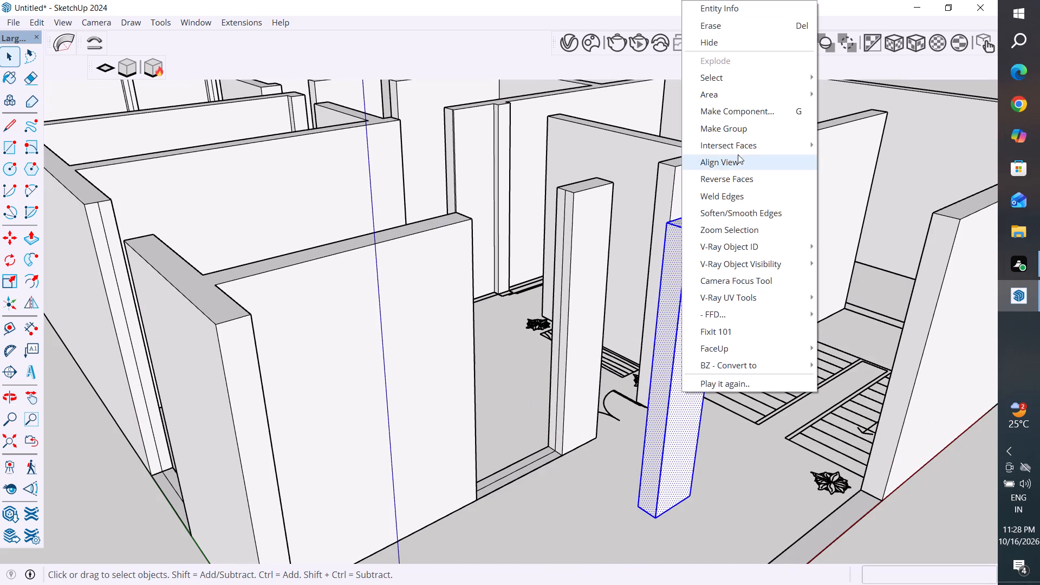
pyautogui.click(743, 123)
# Delete the original ungrouped short wall beside the front double door.
pyautogui.scroll(-3, 556, 330)
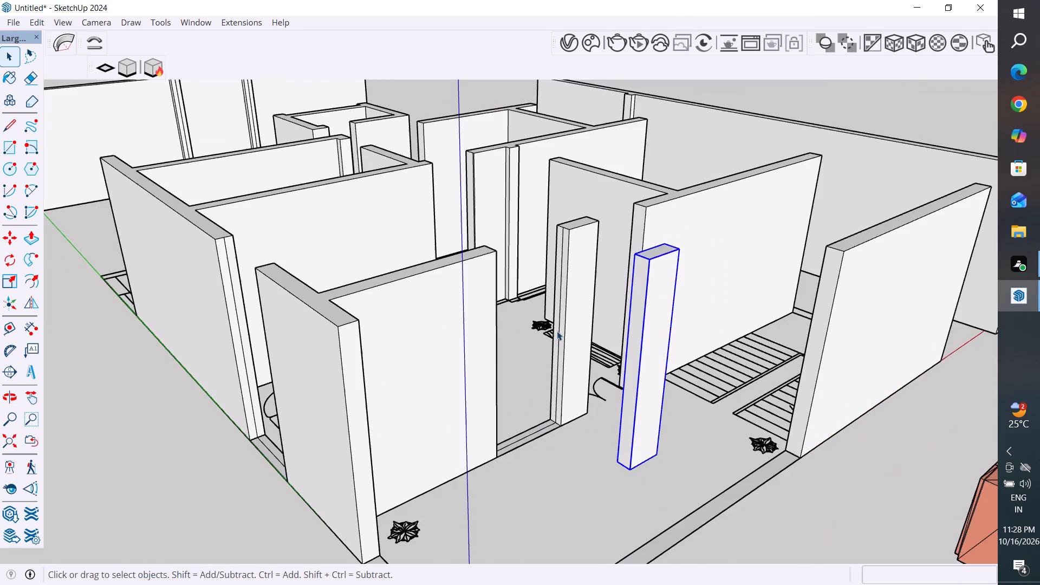
pyautogui.moveTo(591, 339); pyautogui.dragTo(495, 397, button='middle')
pyautogui.scroll(3, 535, 278)
pyautogui.moveTo(543, 307); pyautogui.dragTo(496, 347, button='middle')
pyautogui.click(472, 337)
pyautogui.click(383, 436)
pyautogui.moveTo(383, 438); pyautogui.dragTo(381, 444)
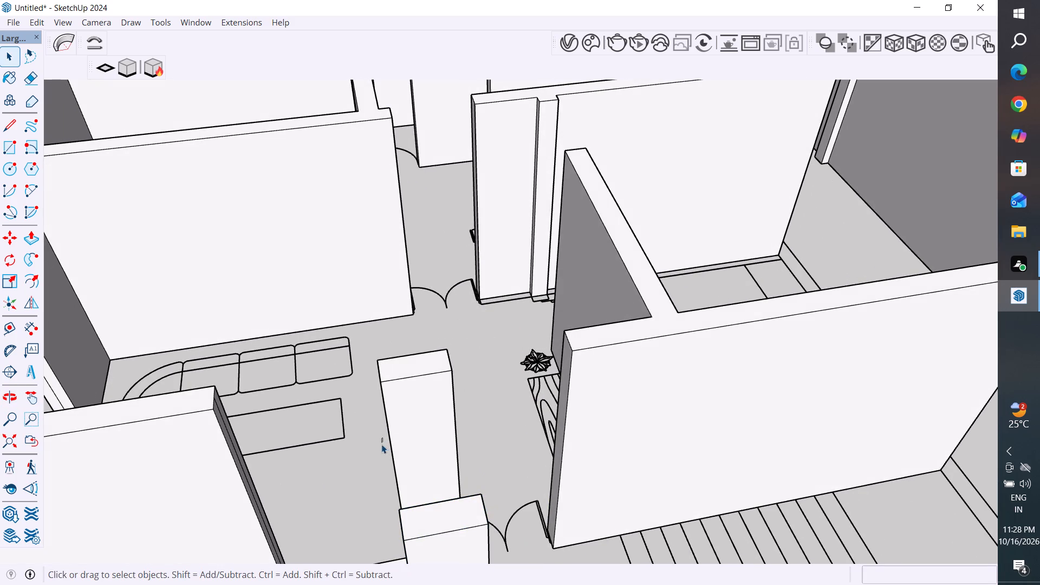
pyautogui.click(473, 330)
pyautogui.moveTo(444, 367); pyautogui.dragTo(403, 398)
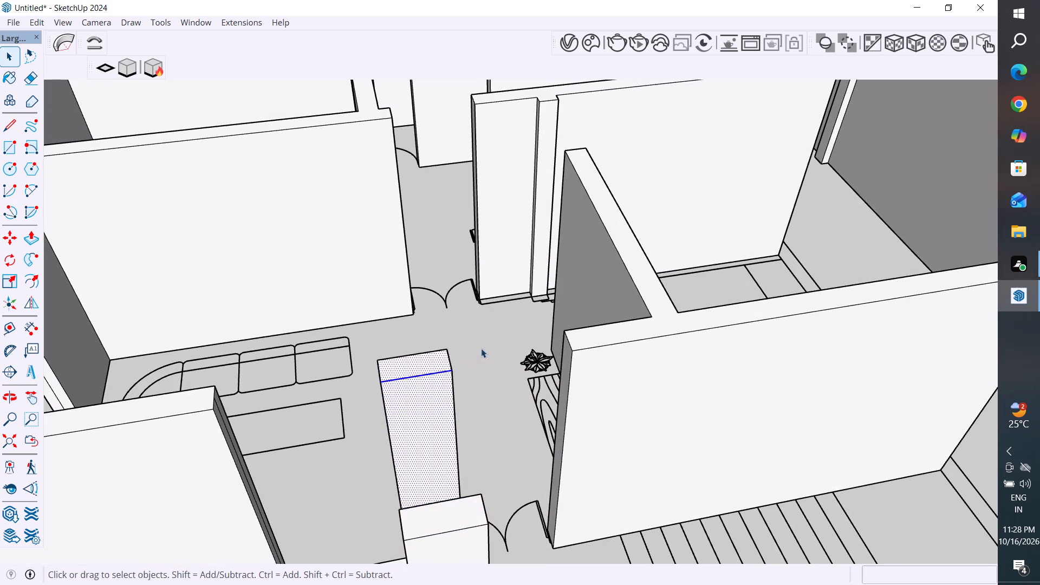
pyautogui.click(487, 347)
pyautogui.moveTo(464, 341); pyautogui.dragTo(374, 406)
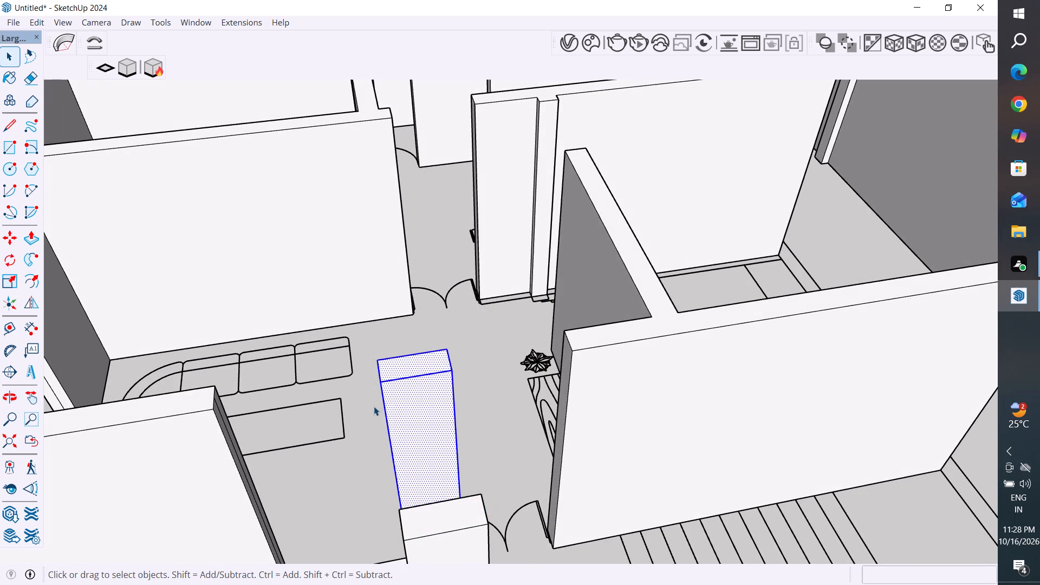
pyautogui.press('Delete')
# Move the grouped short wall back 4' 5 3/8" so its base corner meets the end of the front window strip.
pyautogui.scroll(-6, 431, 357)
pyautogui.moveTo(438, 381); pyautogui.dragTo(492, 539, button='middle')
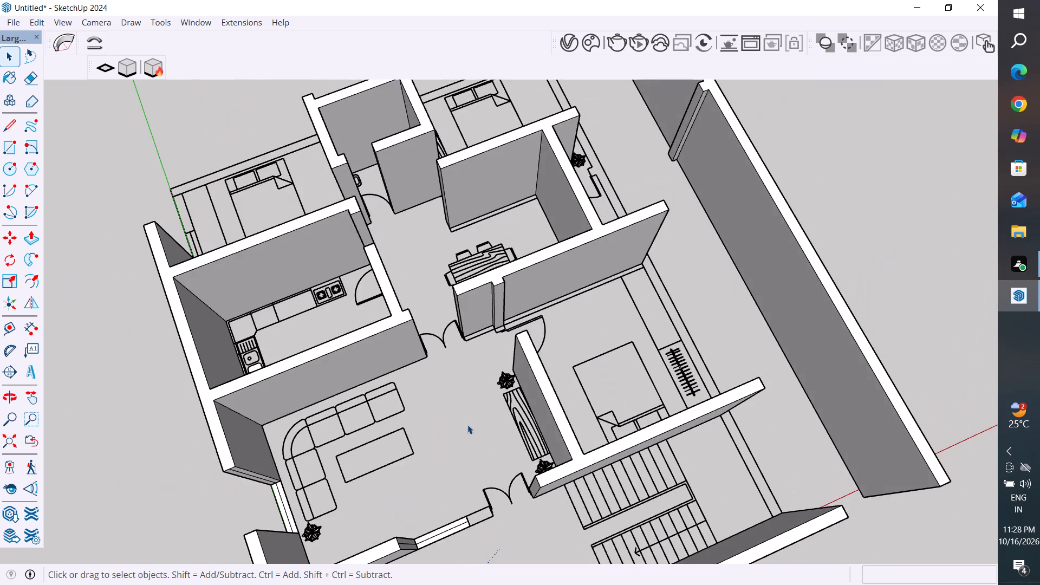
pyautogui.scroll(-5, 467, 425)
pyautogui.scroll(9, 489, 543)
pyautogui.moveTo(484, 518); pyautogui.dragTo(603, 464, button='middle')
pyautogui.scroll(8, 593, 480)
pyautogui.moveTo(562, 500); pyautogui.dragTo(557, 471)
pyautogui.click(557, 471)
pyautogui.press('m')
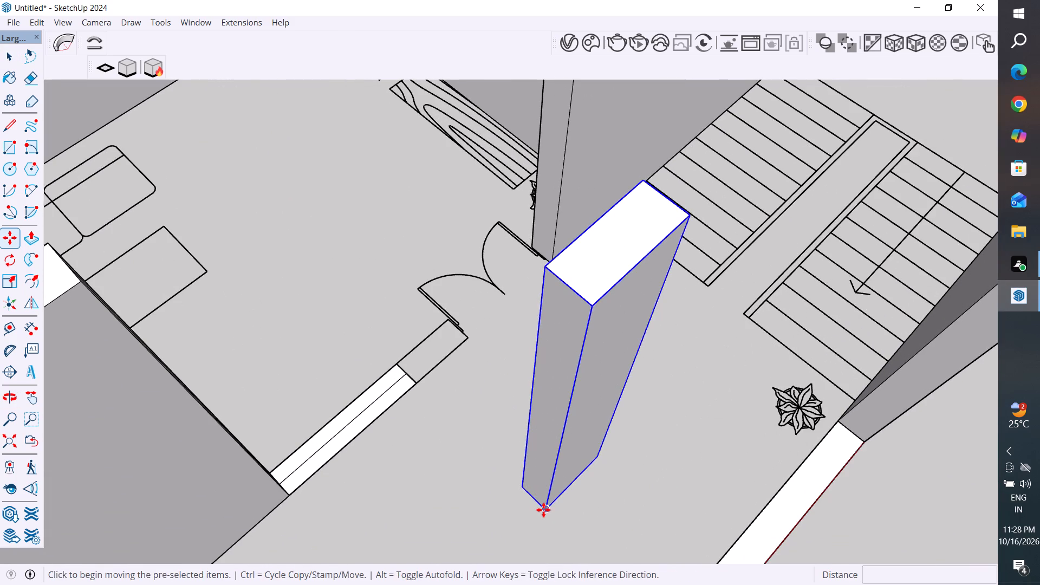
pyautogui.click(548, 511)
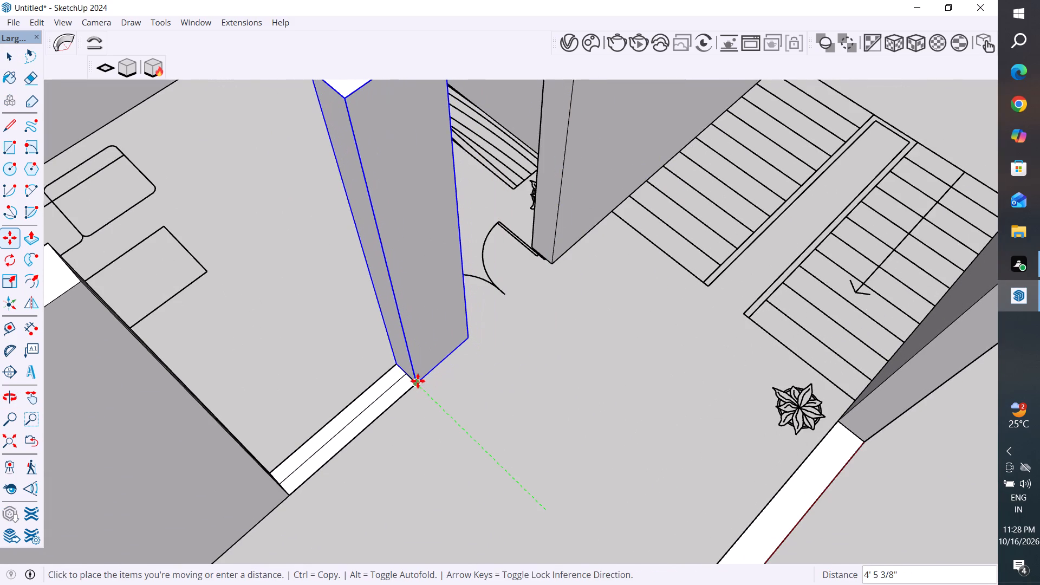
pyautogui.click(418, 381)
pyautogui.click(10, 54)
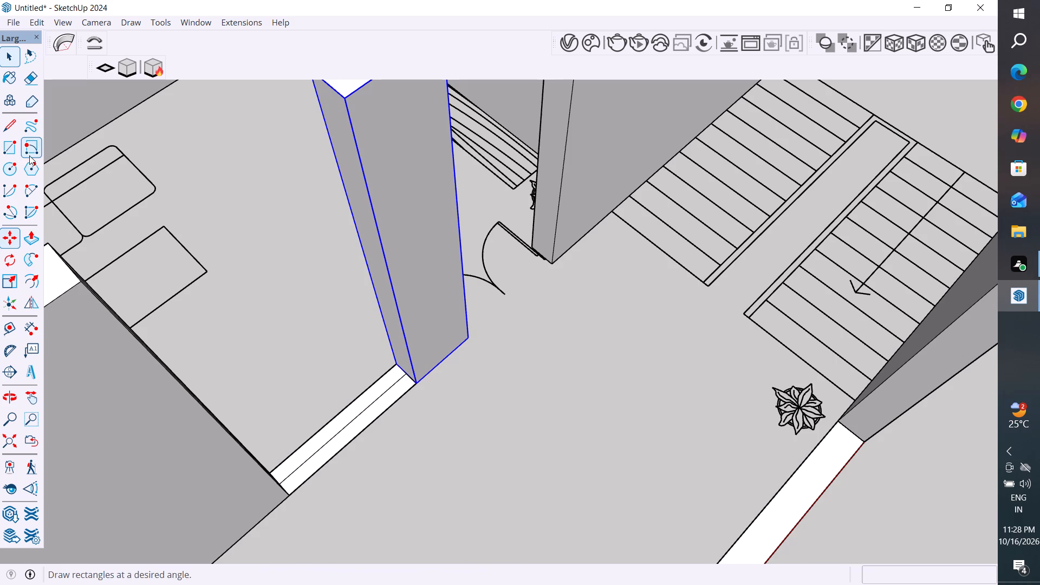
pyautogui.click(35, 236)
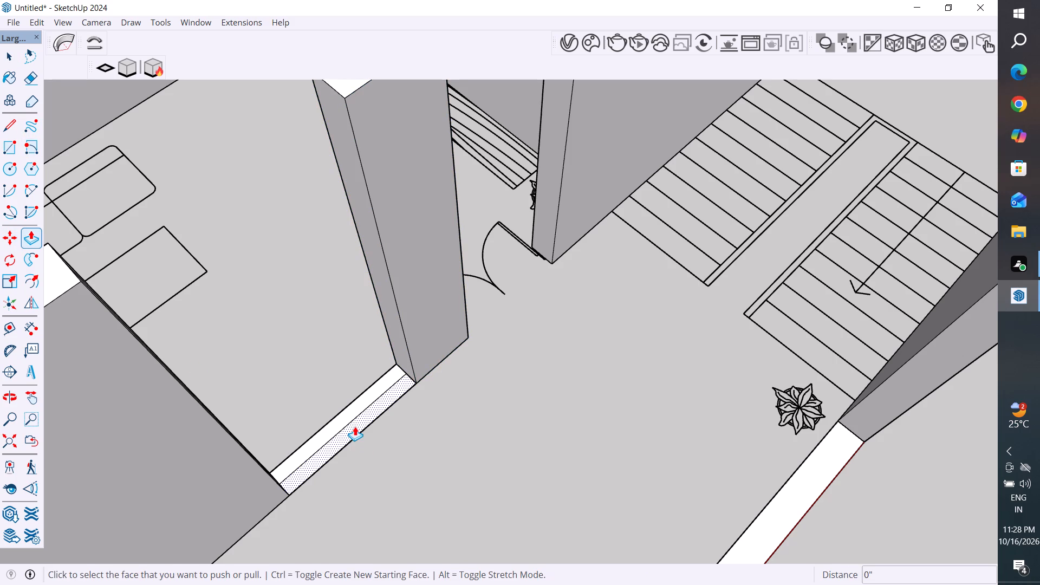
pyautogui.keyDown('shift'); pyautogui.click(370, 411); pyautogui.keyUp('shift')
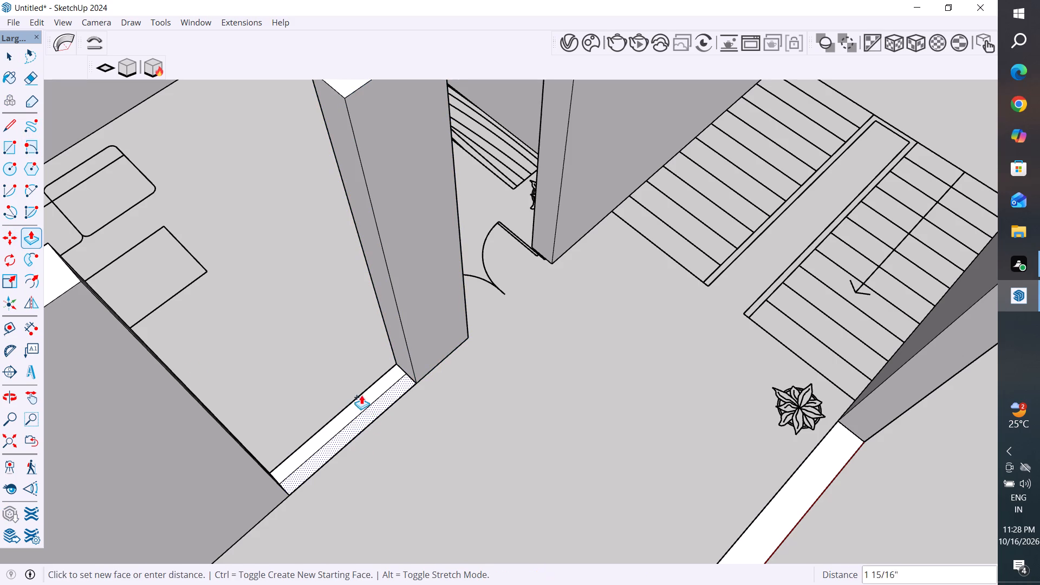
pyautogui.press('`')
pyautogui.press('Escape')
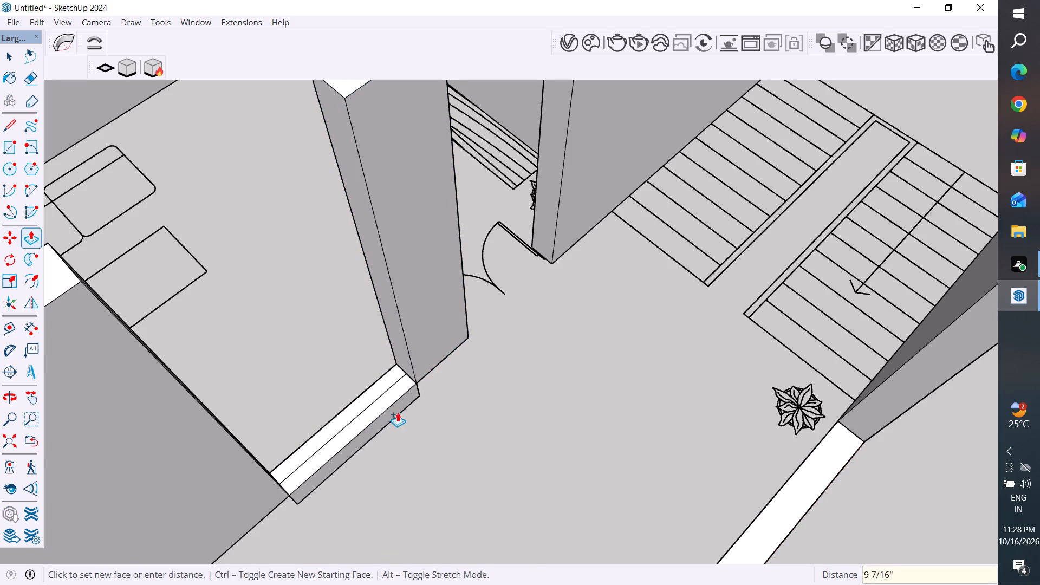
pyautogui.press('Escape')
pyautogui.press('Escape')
# Draw an edge about 11 7/16" long extending the side boundary strip's inner edge along the green axis towards the front strip.
pyautogui.scroll(-6, 434, 424)
pyautogui.moveTo(543, 430); pyautogui.dragTo(313, 437, button='middle')
pyautogui.scroll(-4, 376, 349)
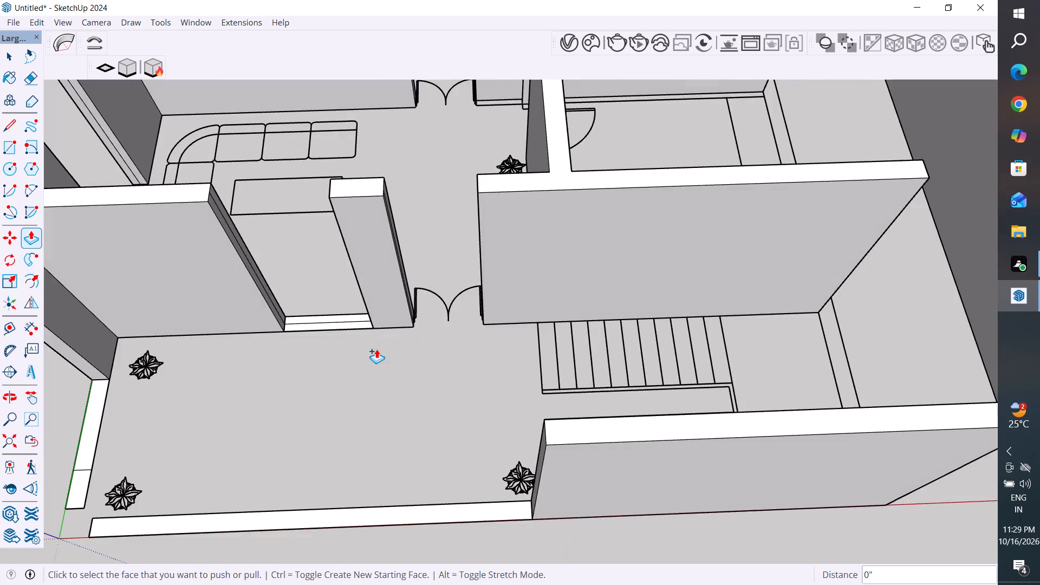
pyautogui.scroll(-2, 376, 349)
pyautogui.moveTo(423, 396); pyautogui.dragTo(454, 411, button='middle')
pyautogui.scroll(-1, 435, 405)
pyautogui.moveTo(302, 444); pyautogui.dragTo(528, 282, button='middle')
pyautogui.scroll(4, 387, 490)
pyautogui.moveTo(421, 519); pyautogui.dragTo(152, 528, button='middle')
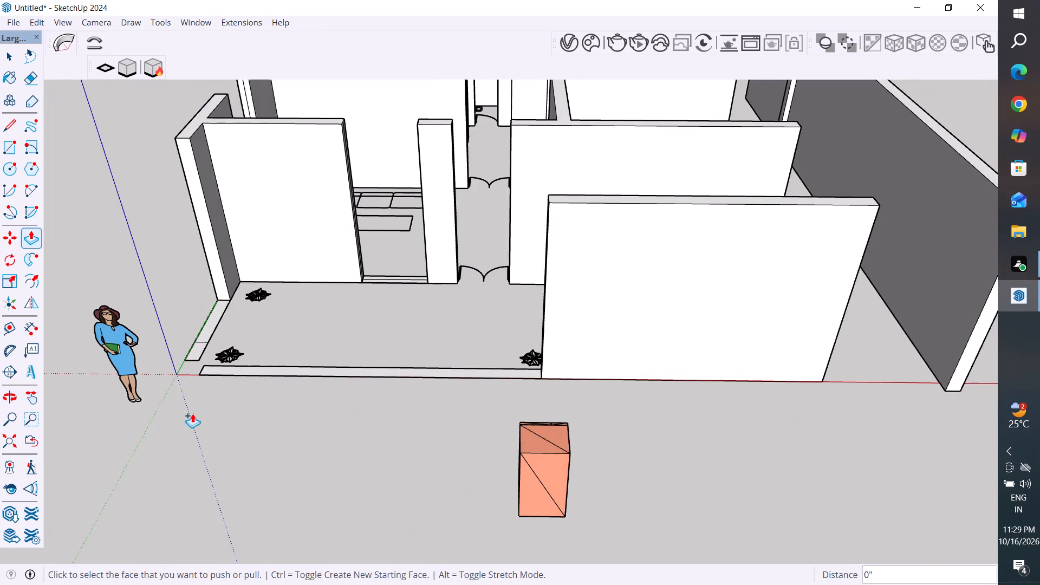
pyautogui.scroll(4, 188, 393)
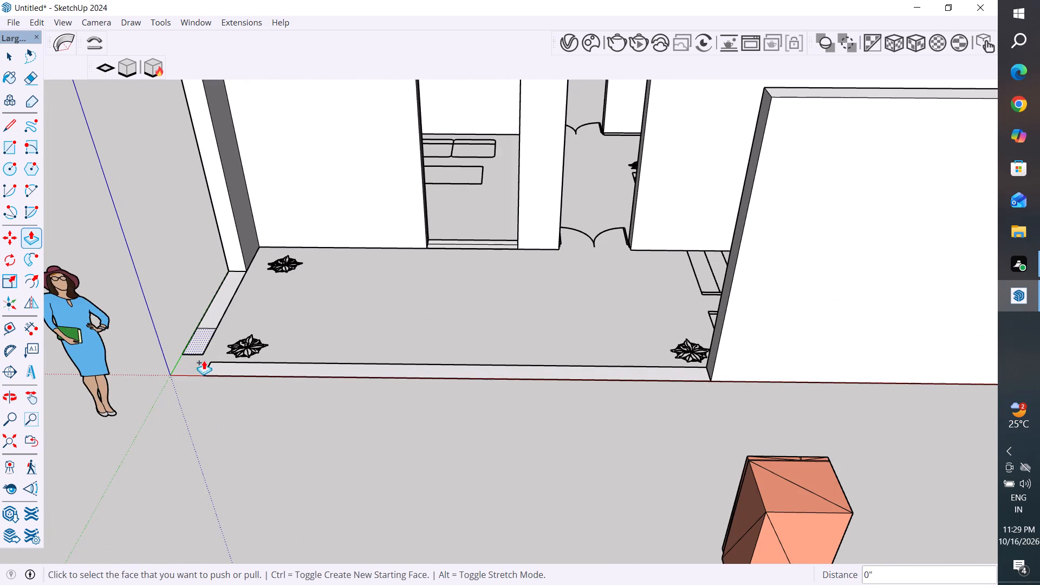
pyautogui.click(11, 131)
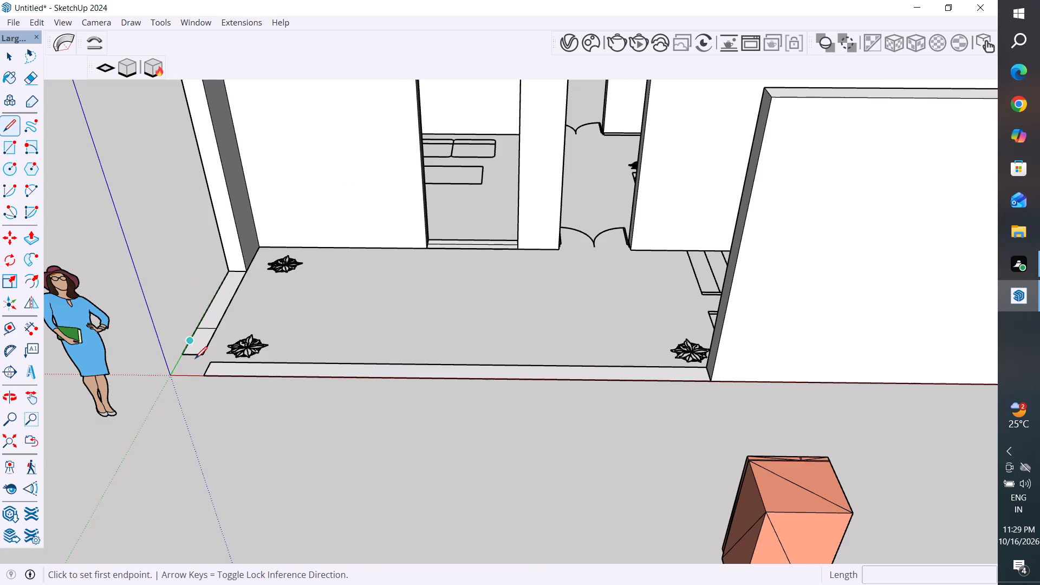
pyautogui.scroll(5, 195, 359)
pyautogui.click(207, 353)
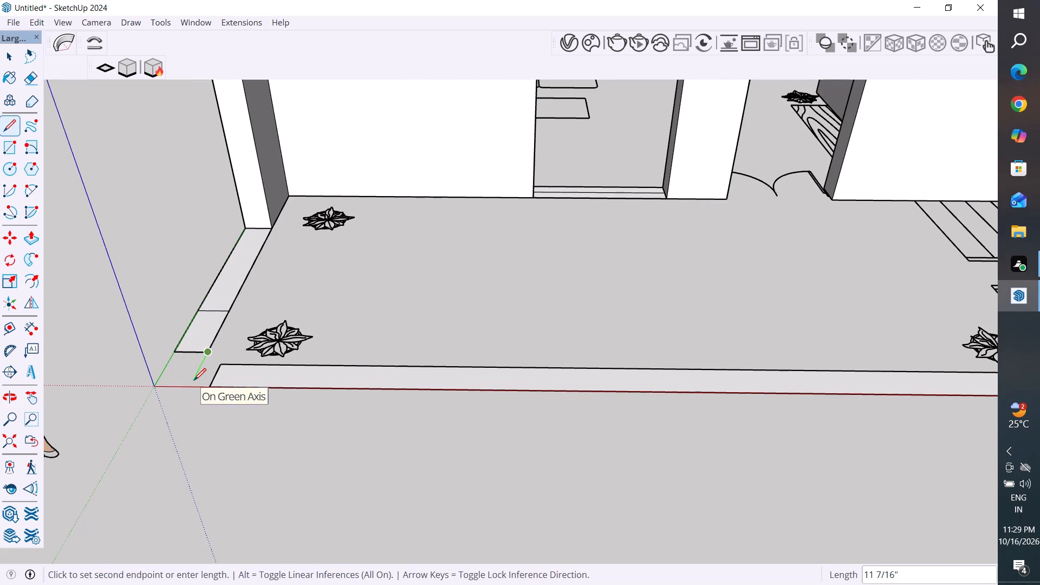
pyautogui.click(194, 380)
pyautogui.press('Escape')
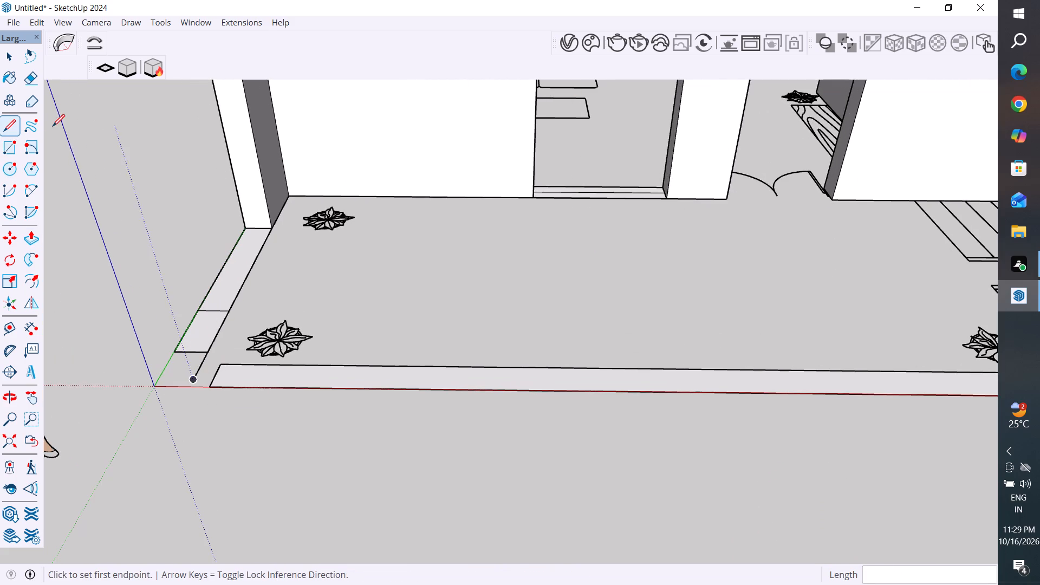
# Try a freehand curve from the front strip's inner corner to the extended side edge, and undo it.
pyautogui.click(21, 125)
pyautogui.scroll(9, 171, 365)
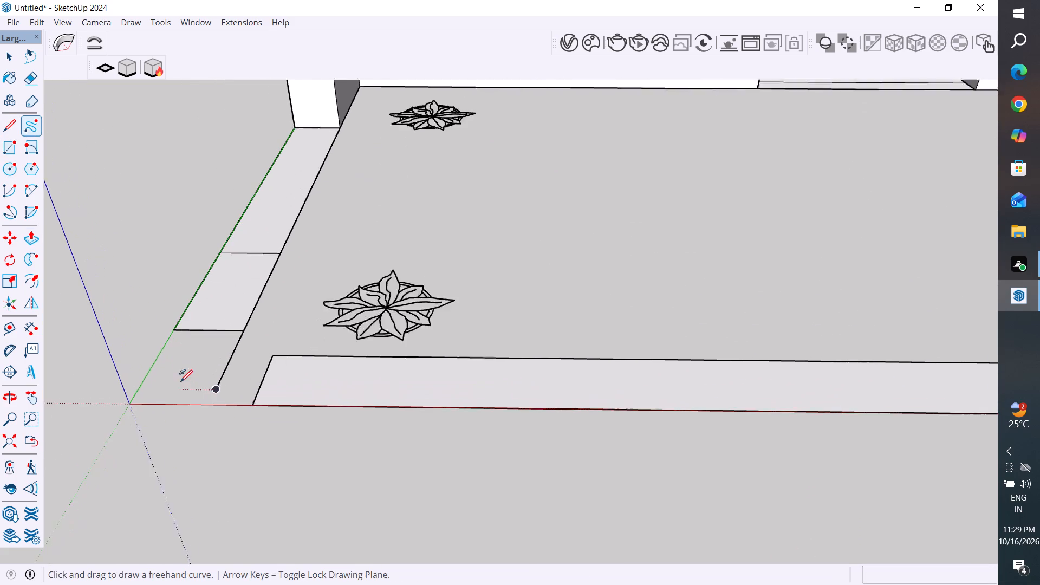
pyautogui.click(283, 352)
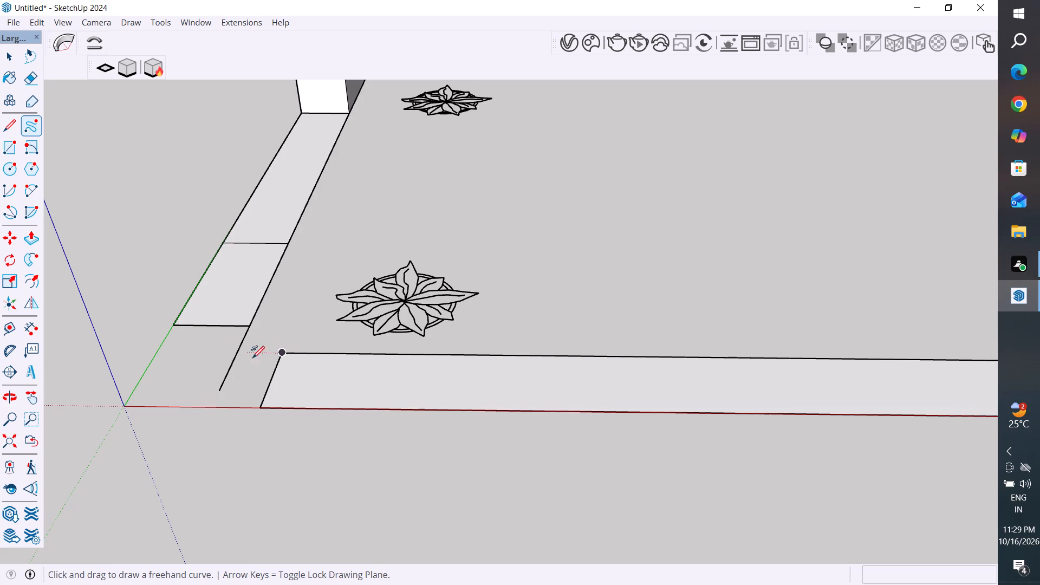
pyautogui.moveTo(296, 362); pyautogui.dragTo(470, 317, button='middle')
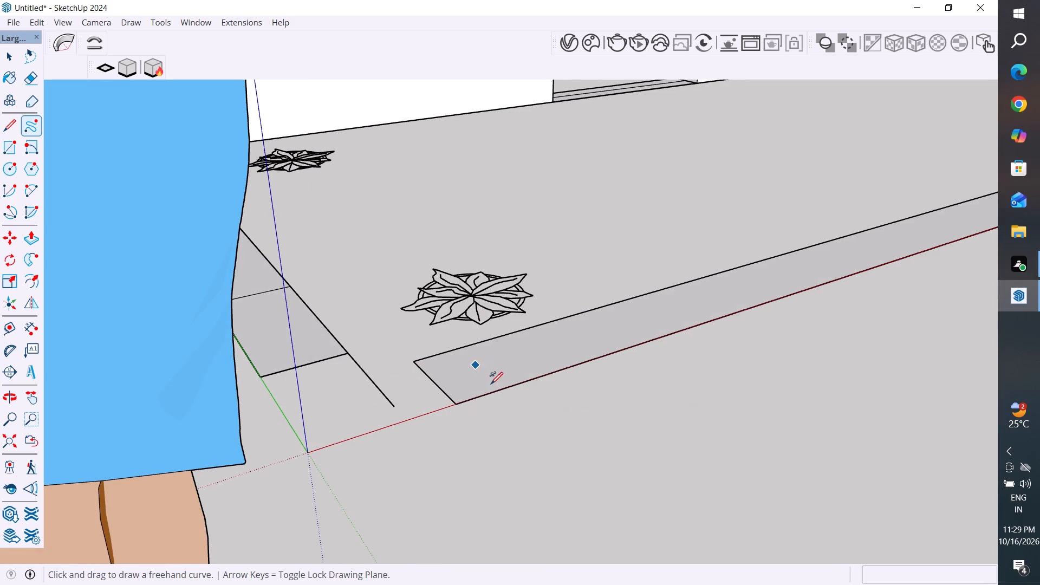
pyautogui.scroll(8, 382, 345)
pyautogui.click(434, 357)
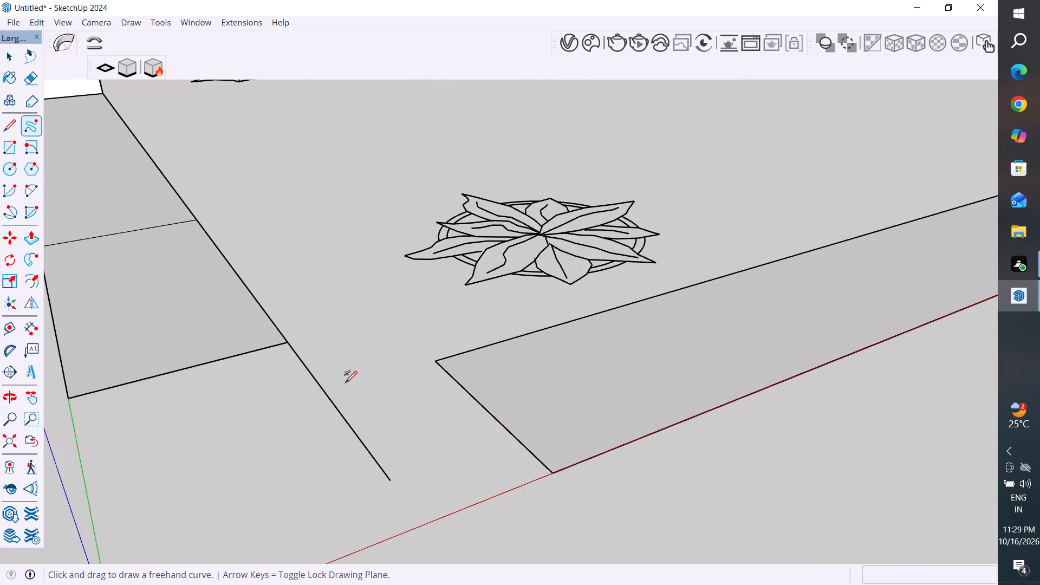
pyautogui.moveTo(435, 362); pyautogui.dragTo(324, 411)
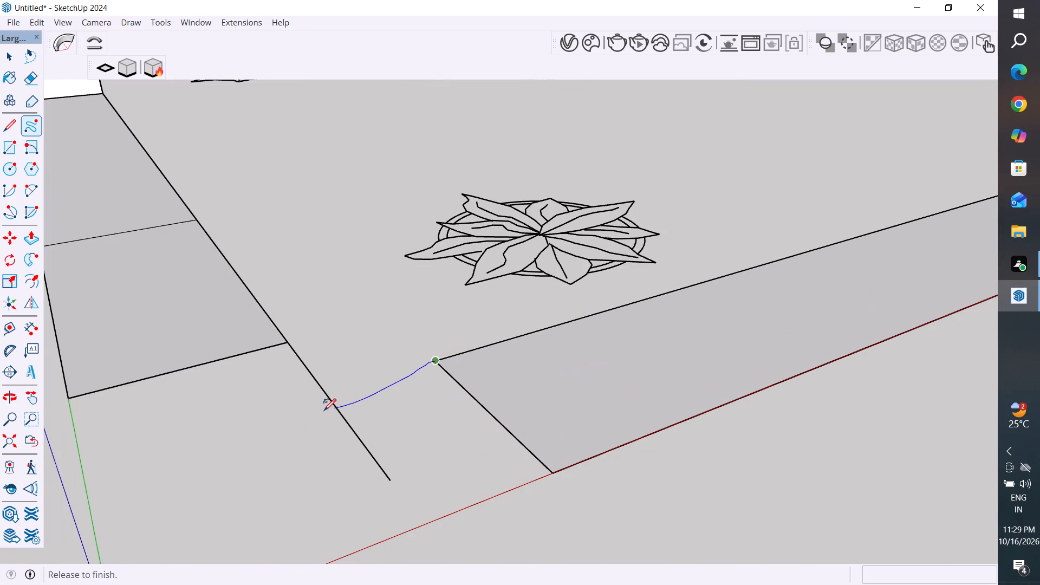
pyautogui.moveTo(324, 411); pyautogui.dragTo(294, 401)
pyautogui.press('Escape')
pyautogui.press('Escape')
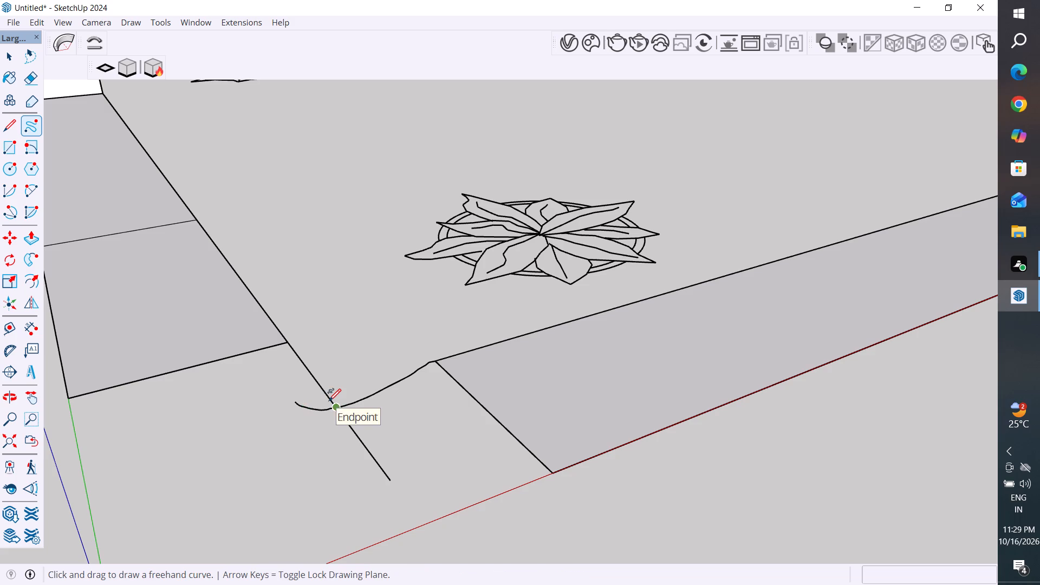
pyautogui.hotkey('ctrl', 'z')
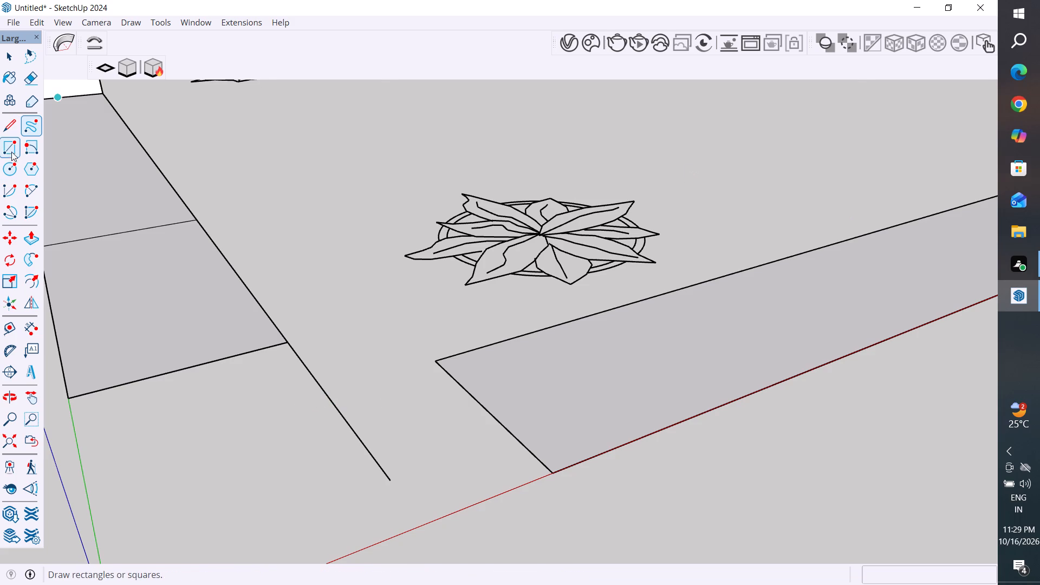
# Draw a straight line about 7 3/8" long along the red axis from the front strip's inner corner across the extended side edge.
pyautogui.click(10, 60)
pyautogui.click(10, 125)
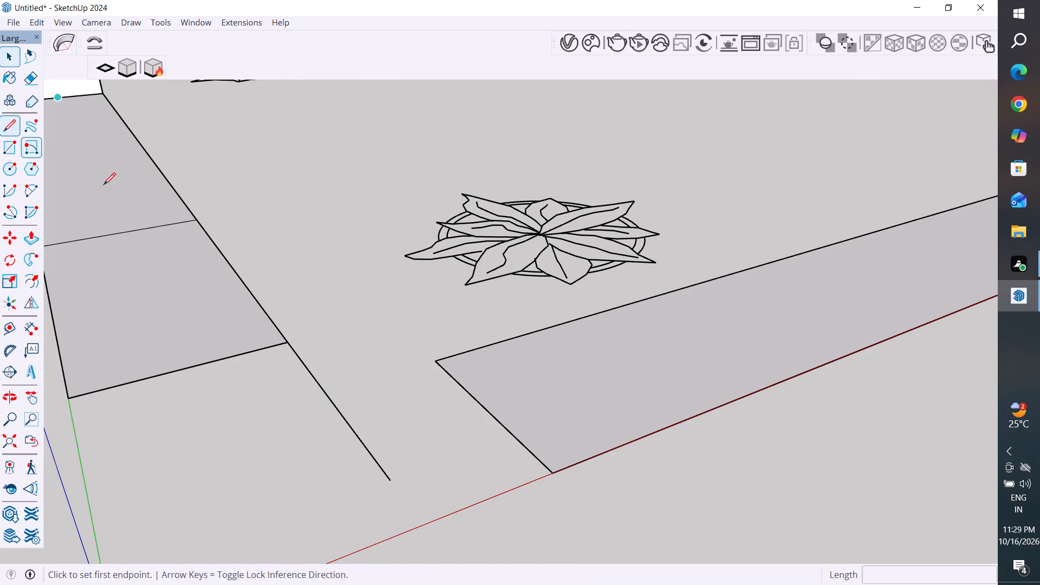
pyautogui.click(438, 360)
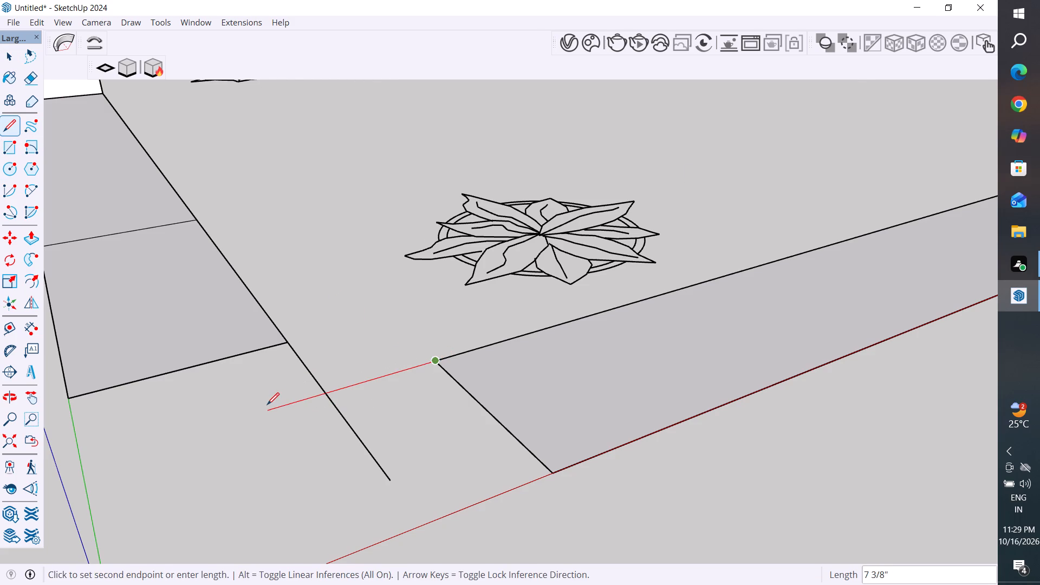
pyautogui.click(266, 406)
pyautogui.press('Escape')
pyautogui.press('Escape')
pyautogui.press('Escape')
pyautogui.write('TR')
pyautogui.press('space')
pyautogui.press('space')
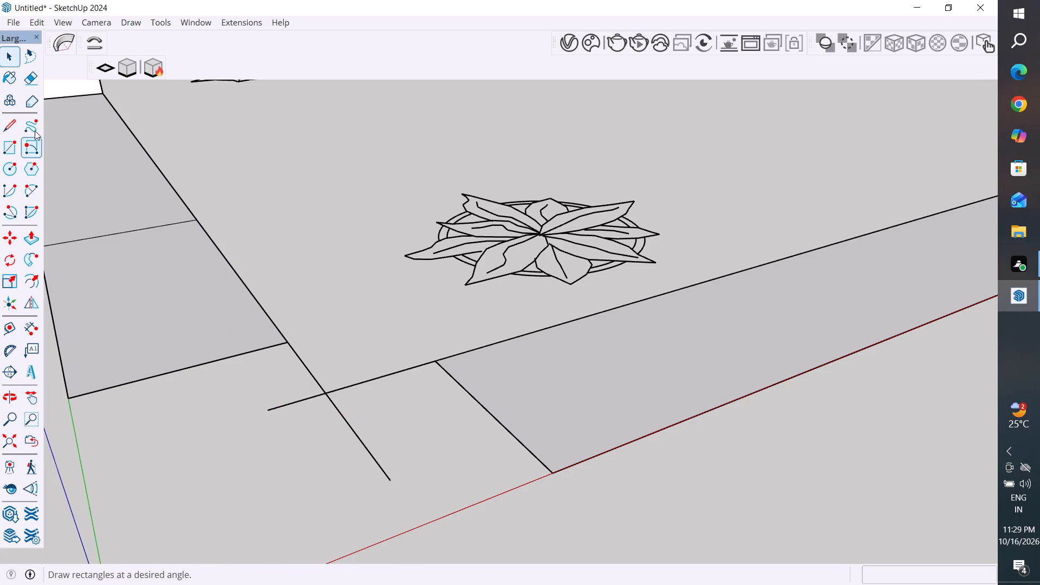
# Erase the two line ends that overshoot the inner corner of the boundary strips.
pyautogui.click(32, 83)
pyautogui.moveTo(394, 443); pyautogui.dragTo(276, 392)
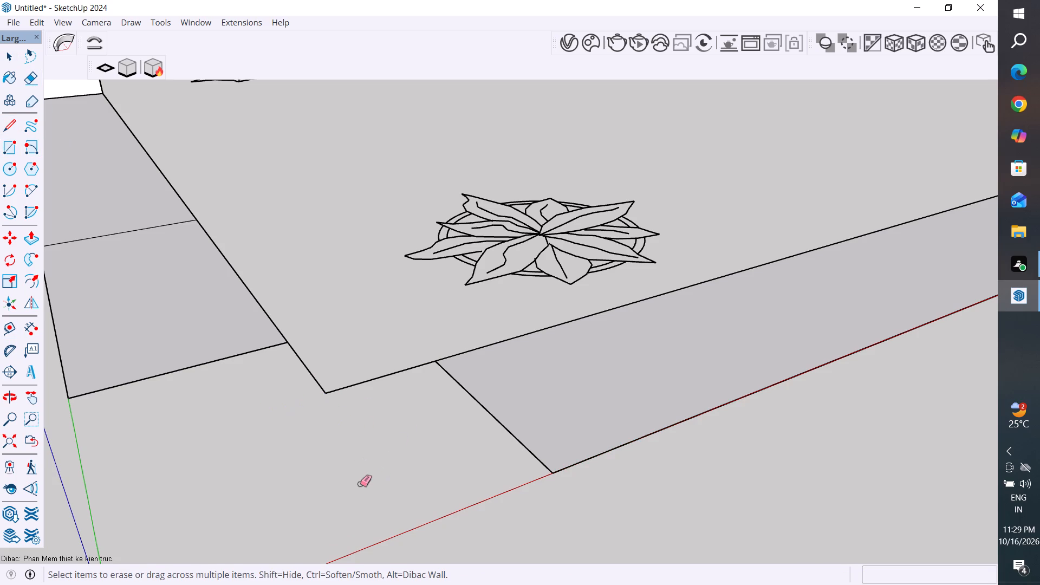
# Extend the front boundary strip's outer edge with a line along the red axis past the origin.
pyautogui.scroll(-12, 360, 484)
pyautogui.moveTo(430, 515); pyautogui.dragTo(256, 554, button='middle')
pyautogui.scroll(-6, 647, 451)
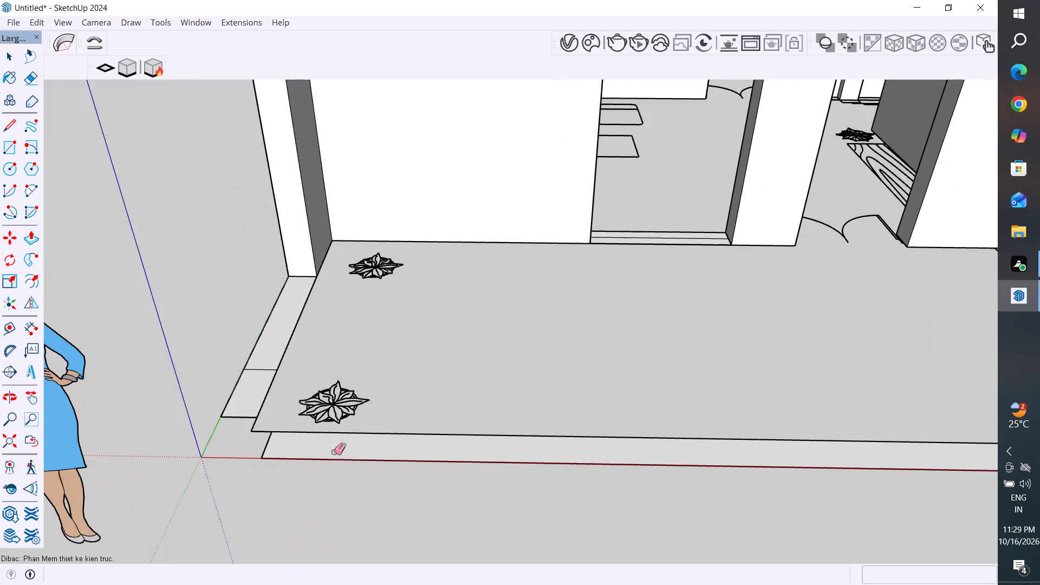
pyautogui.scroll(3, 222, 478)
pyautogui.click(6, 132)
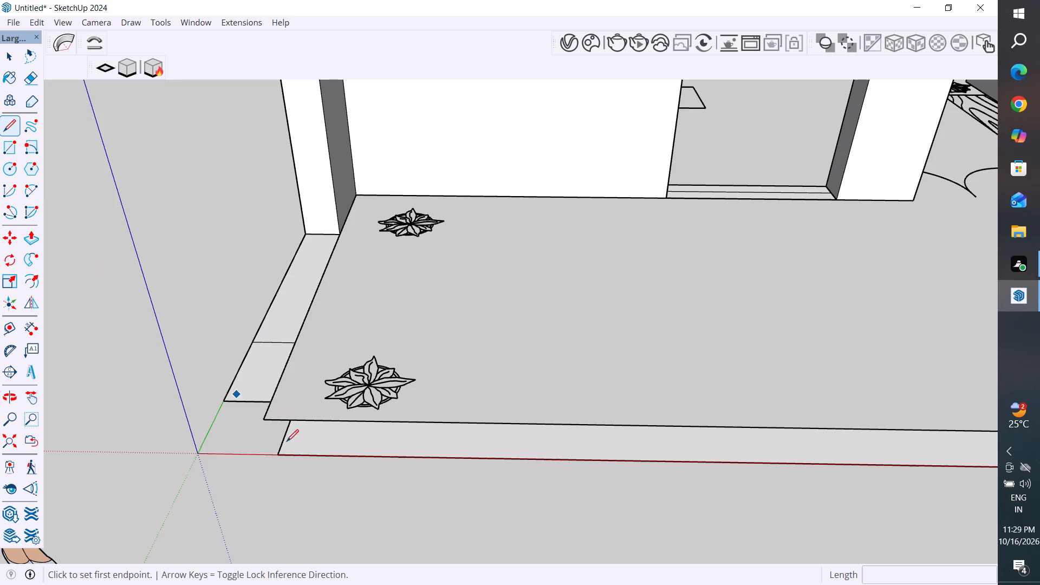
pyautogui.click(278, 454)
pyautogui.click(151, 450)
pyautogui.press('space')
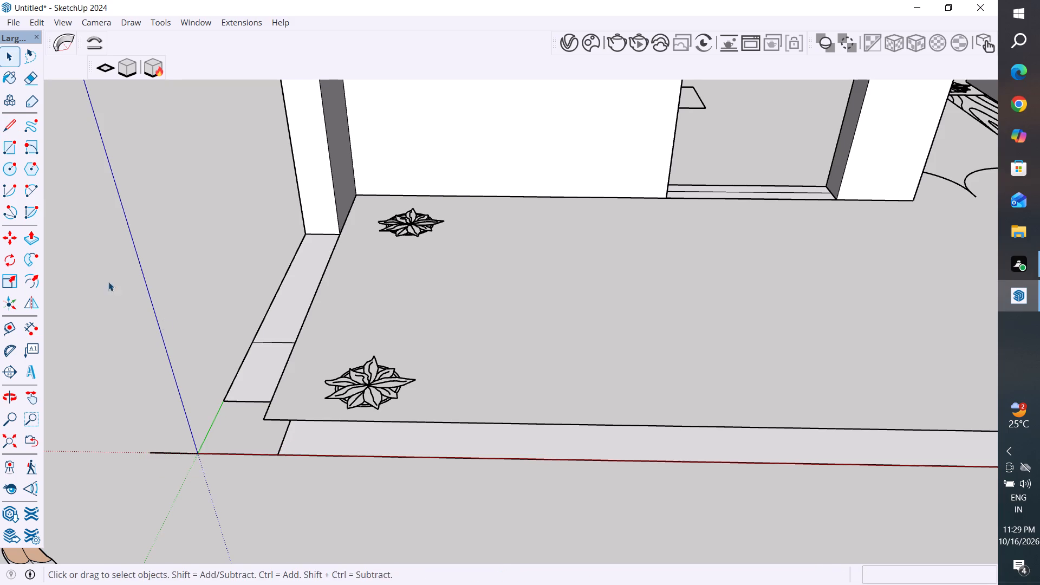
# Extend the side boundary strip's outer edge along the green axis past the origin to close the corner face.
pyautogui.click(13, 122)
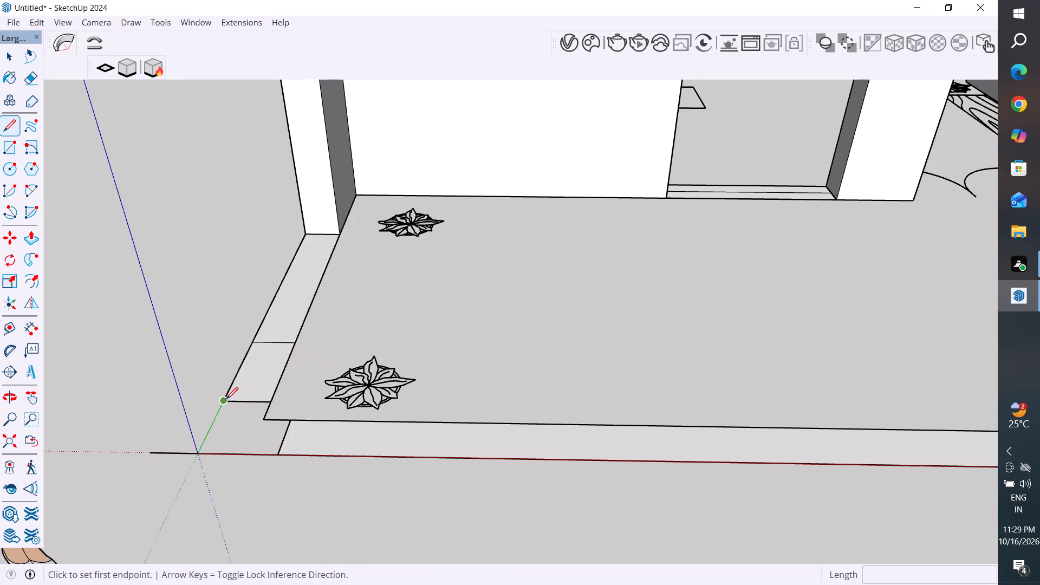
pyautogui.click(226, 399)
pyautogui.click(187, 483)
pyautogui.press('Escape')
pyautogui.press('Escape')
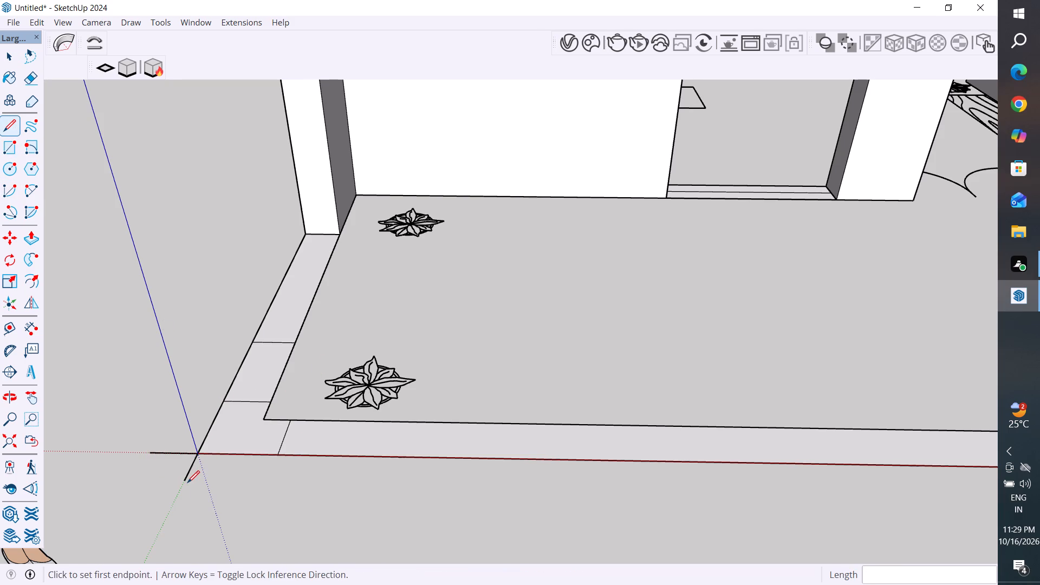
pyautogui.write('TR')
pyautogui.press('space')
pyautogui.press('space')
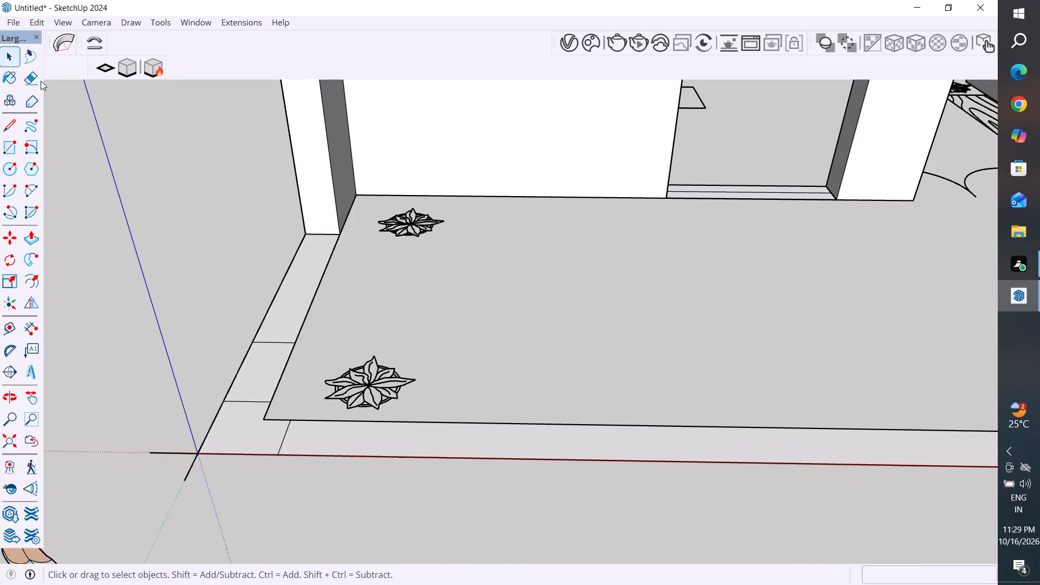
# Erase the line end that overshoots the outer boundary corner along the green axis.
pyautogui.moveTo(29, 77); pyautogui.dragTo(32, 88)
pyautogui.moveTo(159, 438); pyautogui.dragTo(226, 516)
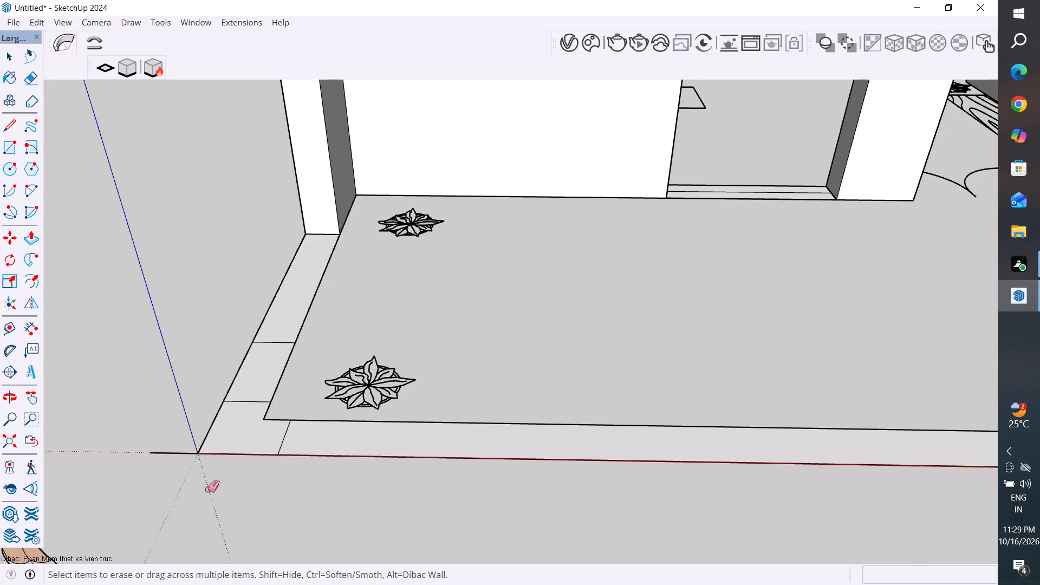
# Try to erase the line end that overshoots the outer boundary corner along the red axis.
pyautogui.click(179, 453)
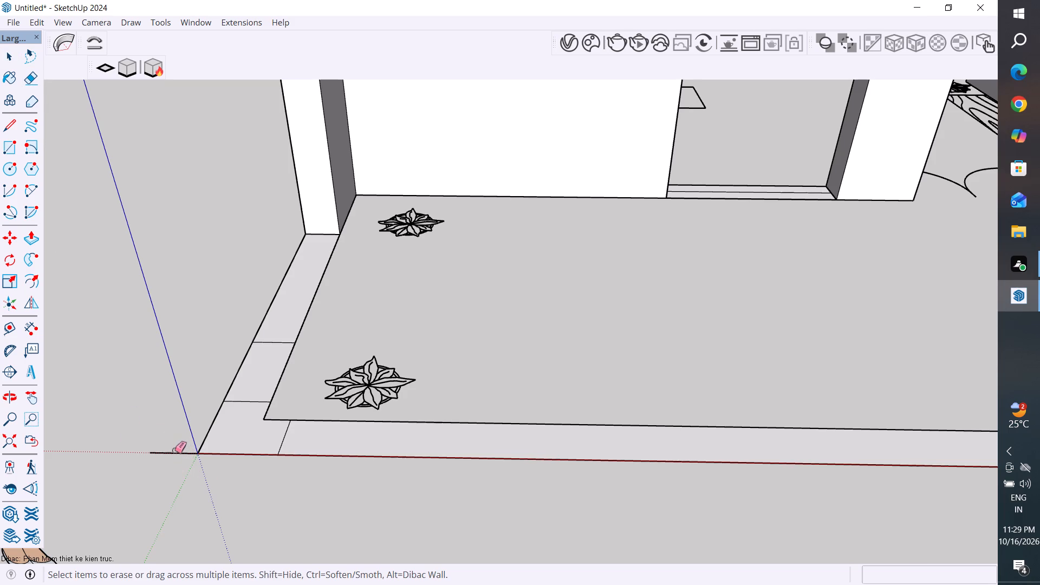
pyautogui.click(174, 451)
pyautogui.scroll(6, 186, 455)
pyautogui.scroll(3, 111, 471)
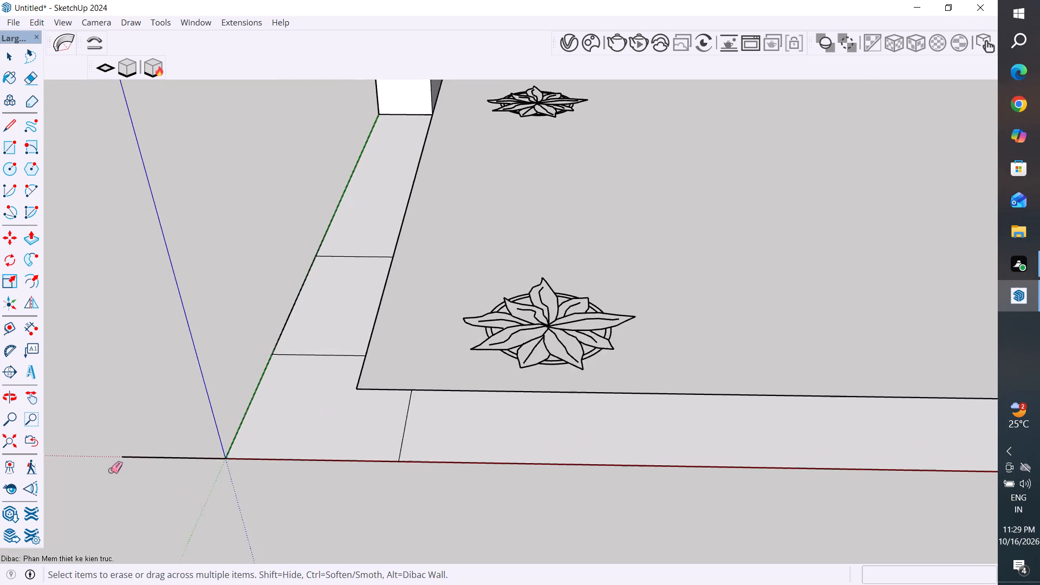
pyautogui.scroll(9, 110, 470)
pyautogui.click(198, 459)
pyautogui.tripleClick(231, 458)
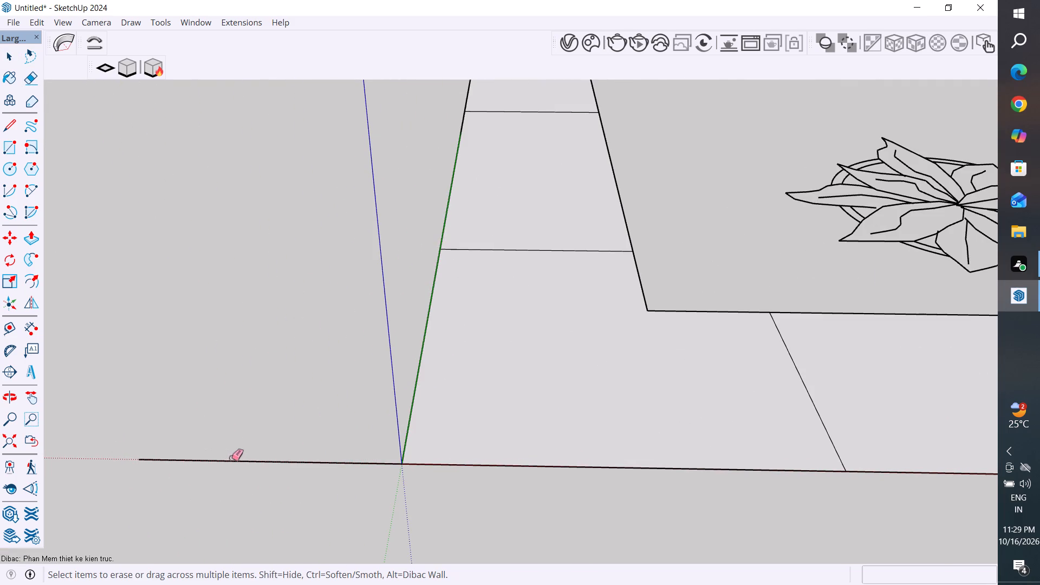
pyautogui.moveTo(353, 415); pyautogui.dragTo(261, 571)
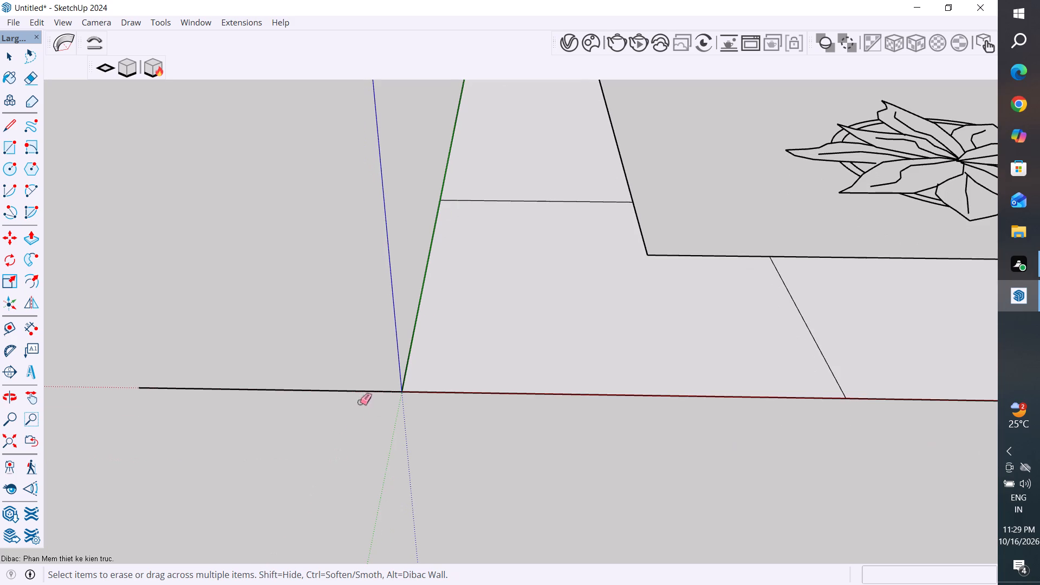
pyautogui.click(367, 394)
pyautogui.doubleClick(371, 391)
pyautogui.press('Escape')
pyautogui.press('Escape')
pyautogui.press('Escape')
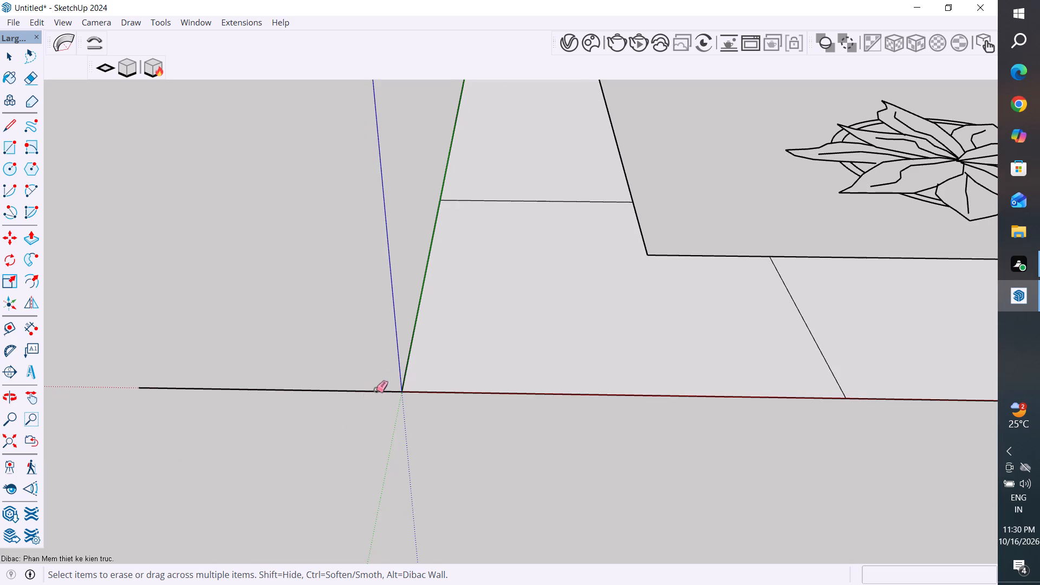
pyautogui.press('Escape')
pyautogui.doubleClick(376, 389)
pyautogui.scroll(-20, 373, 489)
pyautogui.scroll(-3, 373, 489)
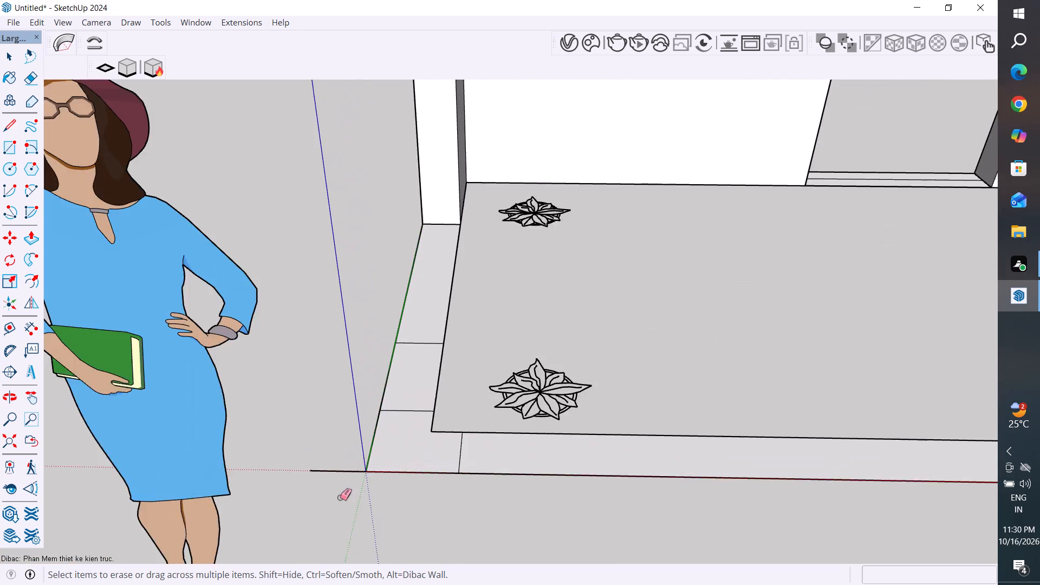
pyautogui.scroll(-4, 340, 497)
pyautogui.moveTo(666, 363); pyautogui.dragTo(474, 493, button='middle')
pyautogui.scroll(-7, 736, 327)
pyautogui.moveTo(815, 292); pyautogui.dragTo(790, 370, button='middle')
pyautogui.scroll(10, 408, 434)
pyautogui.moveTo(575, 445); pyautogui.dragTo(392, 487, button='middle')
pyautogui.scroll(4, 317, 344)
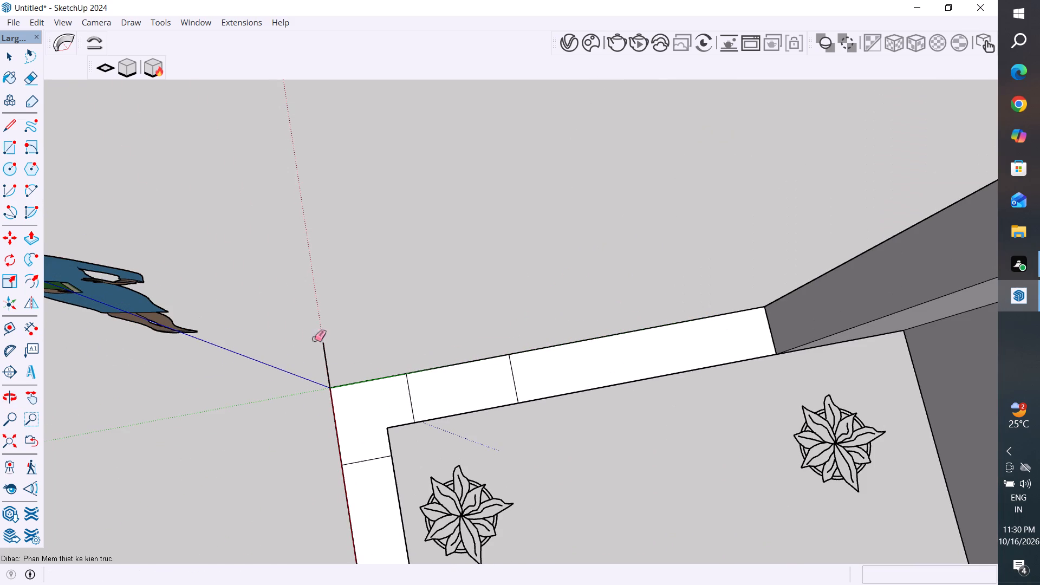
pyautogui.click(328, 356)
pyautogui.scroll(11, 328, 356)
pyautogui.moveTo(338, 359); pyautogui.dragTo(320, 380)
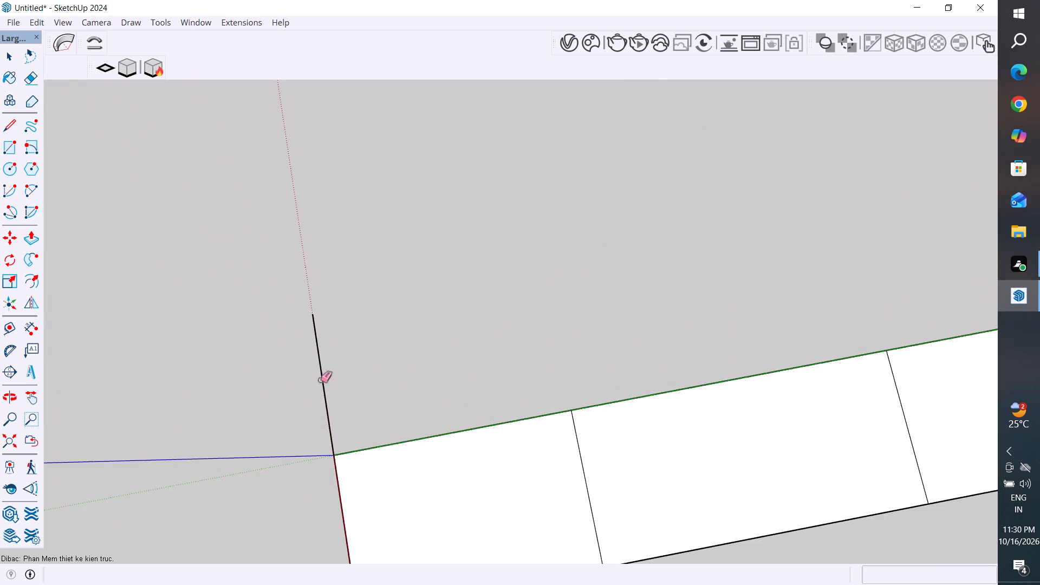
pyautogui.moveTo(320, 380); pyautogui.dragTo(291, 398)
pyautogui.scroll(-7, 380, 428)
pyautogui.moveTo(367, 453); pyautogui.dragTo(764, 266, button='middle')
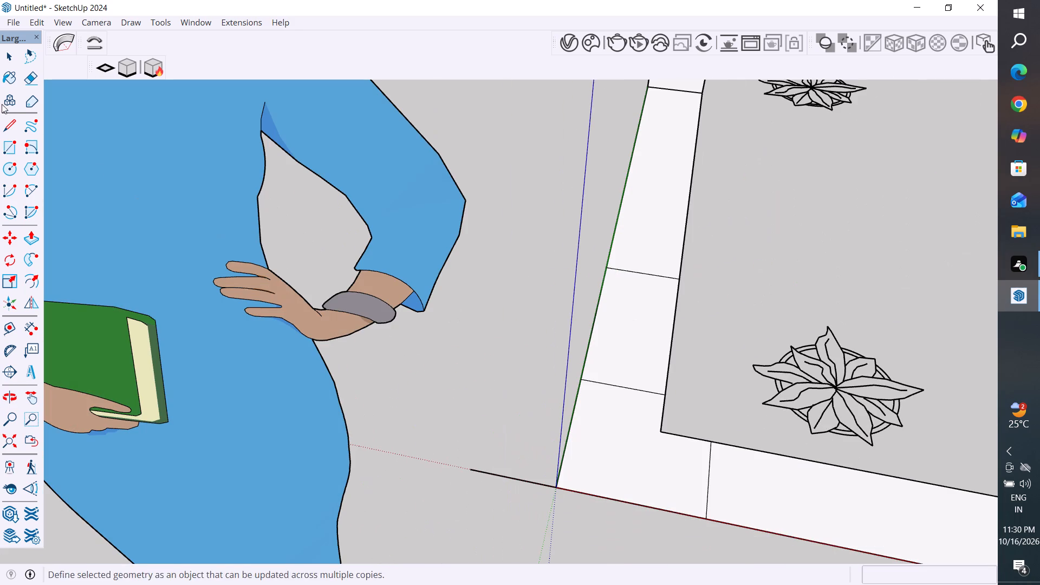
# Delete the line segment that overshoots the outer boundary corner along the red axis.
pyautogui.click(11, 45)
pyautogui.click(516, 497)
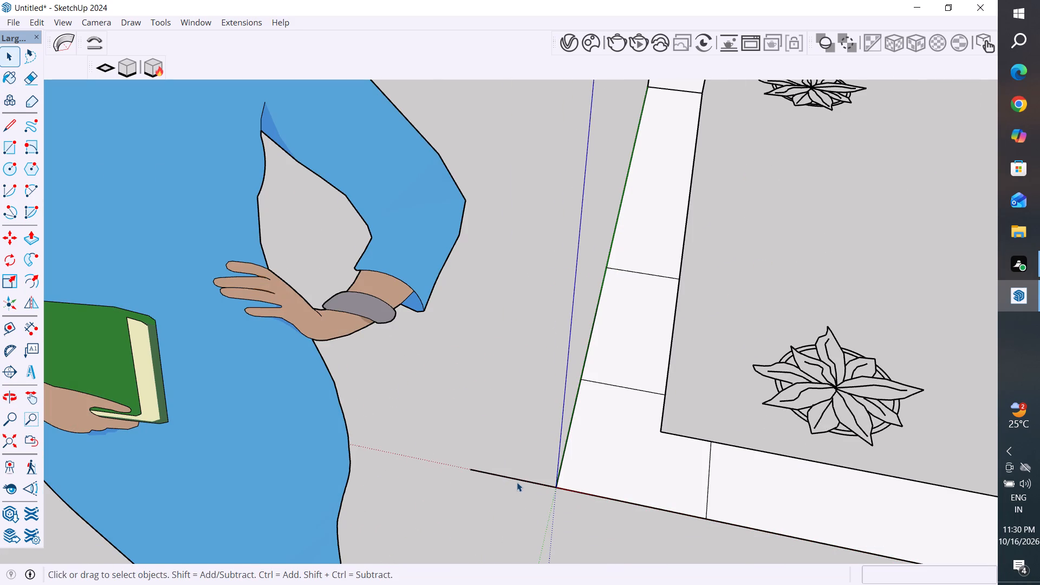
pyautogui.click(525, 480)
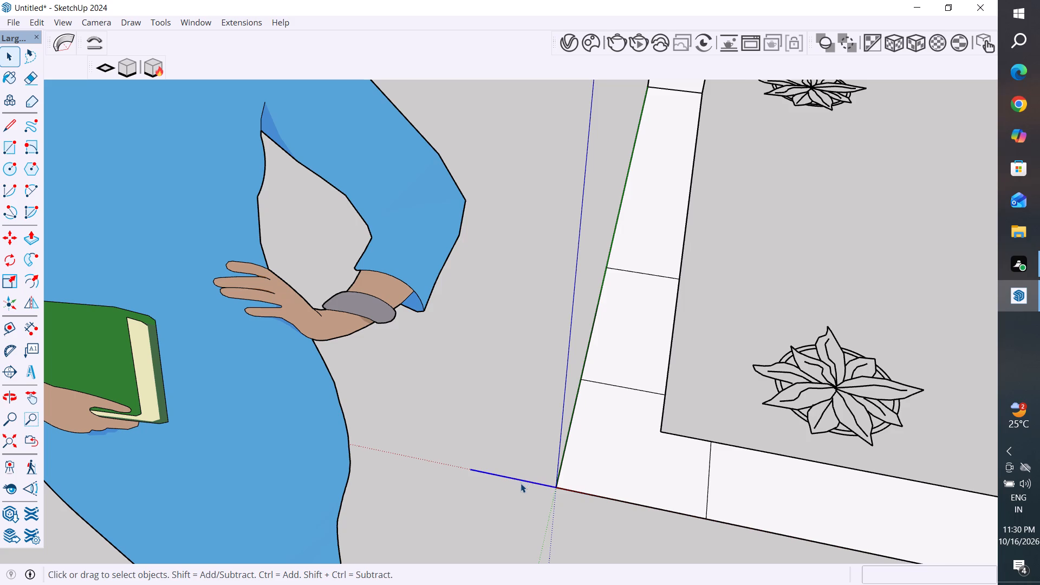
pyautogui.press('Delete')
# Push/Pull the L-shaped boundary corner face at the origin up 10', matching the top of the adjacent wall.
pyautogui.scroll(-5, 414, 453)
pyautogui.scroll(-6, 359, 422)
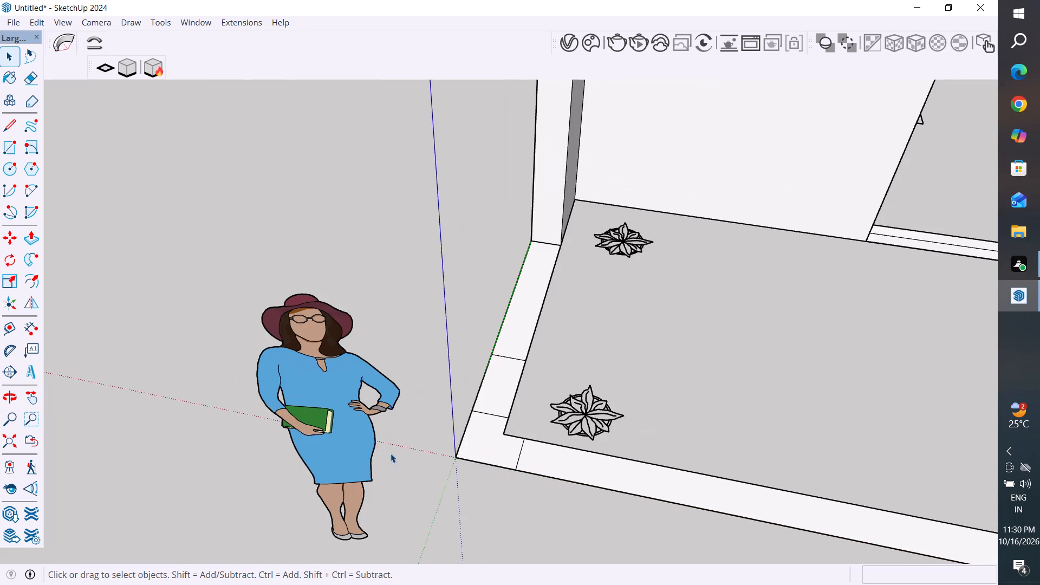
pyautogui.moveTo(454, 511); pyautogui.dragTo(570, 484, button='middle')
pyautogui.moveTo(827, 395); pyautogui.dragTo(793, 385, button='middle')
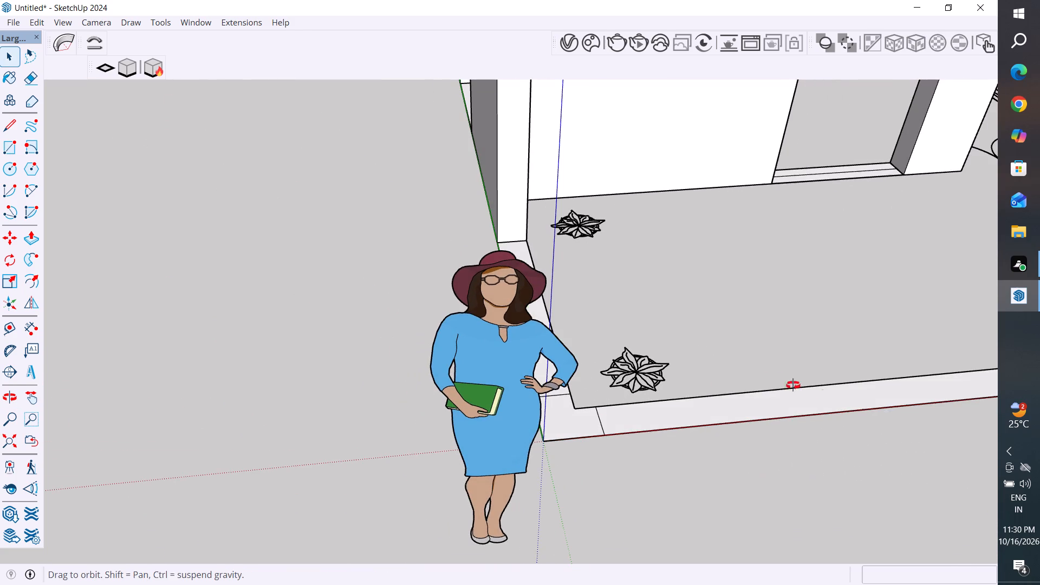
pyautogui.moveTo(793, 385); pyautogui.dragTo(529, 380, button='middle')
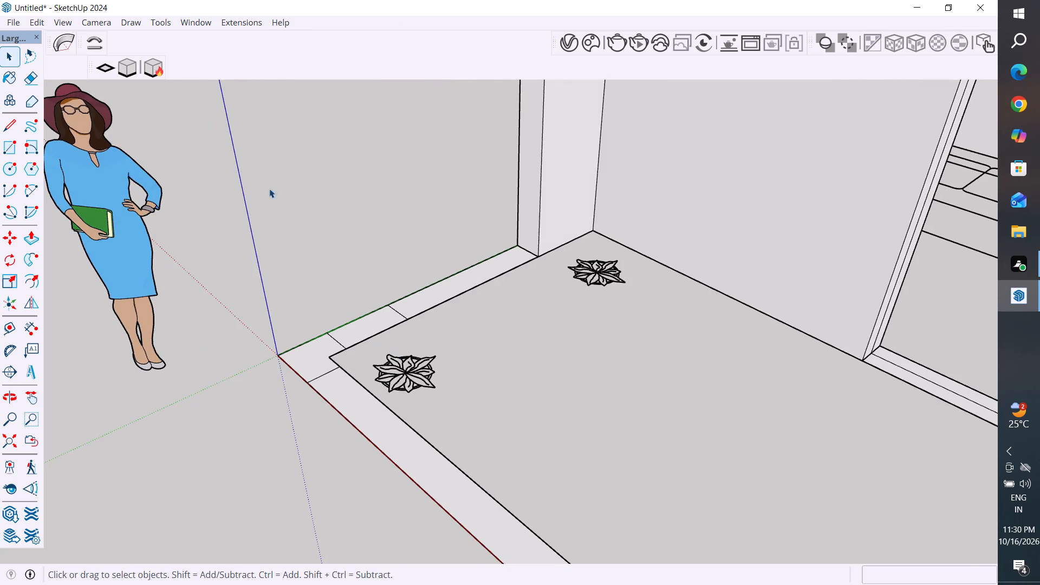
pyautogui.click(34, 241)
pyautogui.click(318, 359)
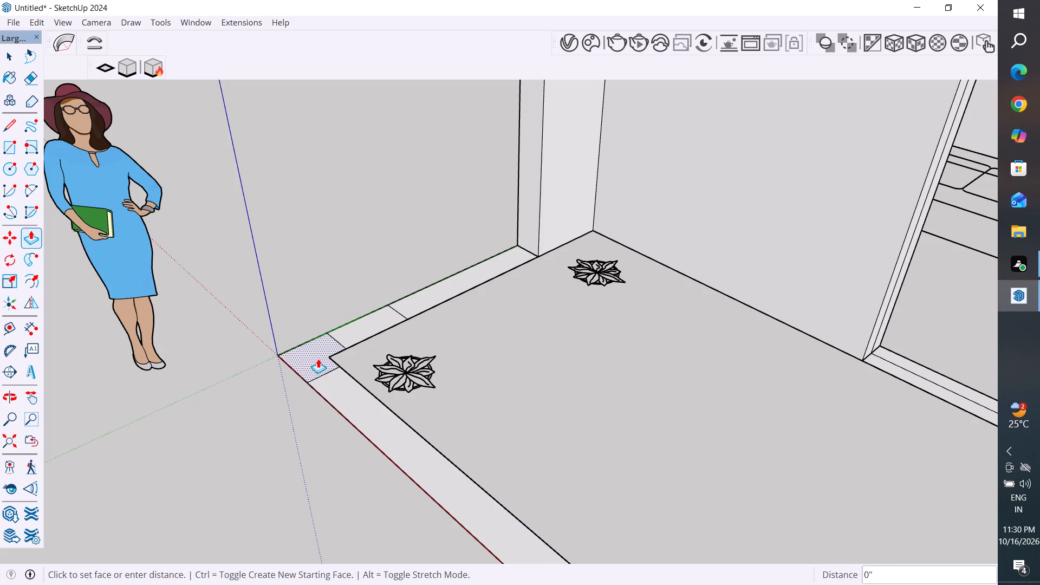
pyautogui.scroll(-11, 305, 432)
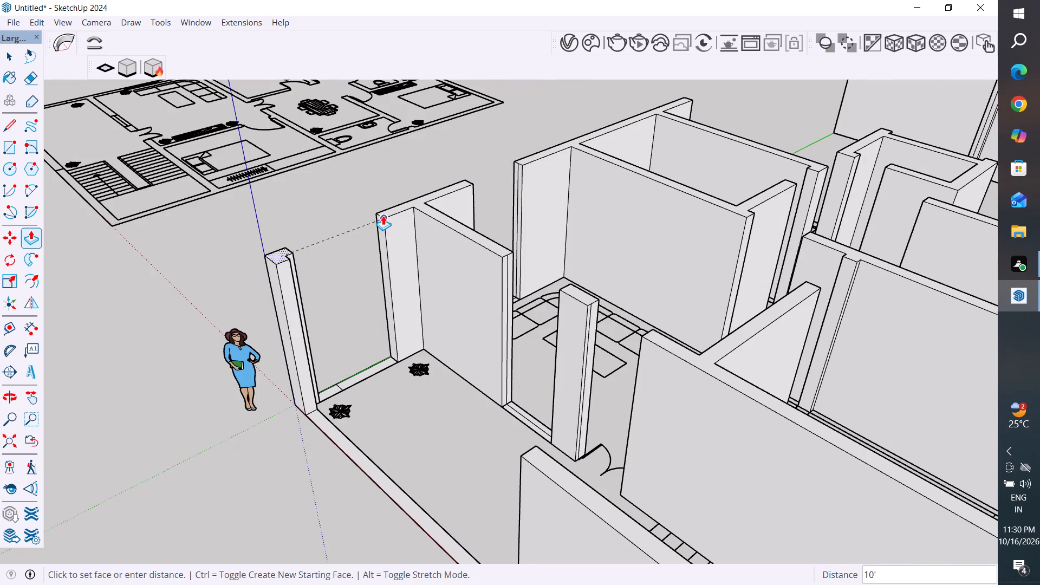
pyautogui.click(383, 216)
# Copy the whole corner column about 6' 8" outward along the green axis, clear of the plan.
pyautogui.click(15, 51)
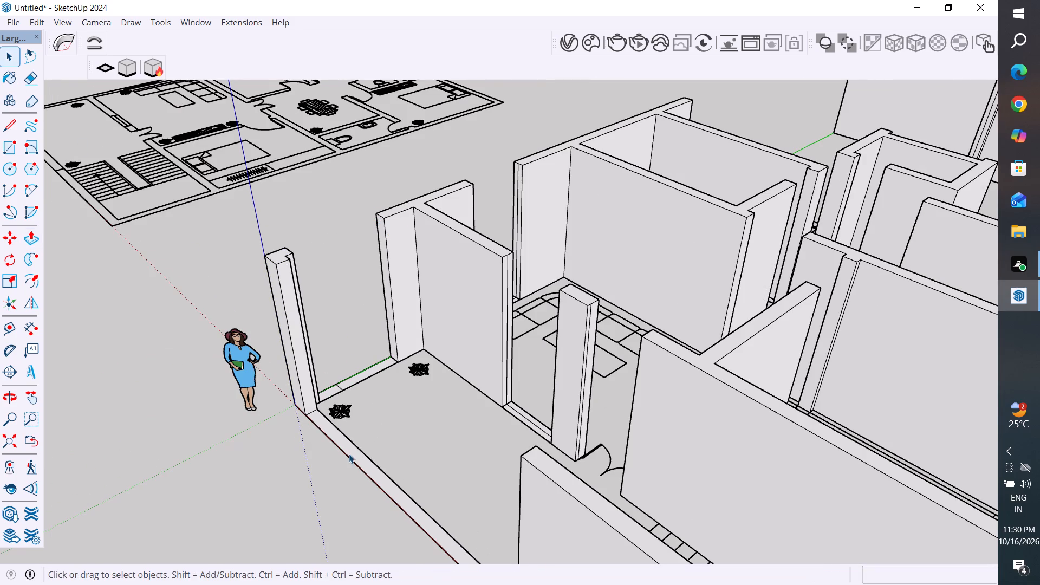
pyautogui.click(281, 431)
pyautogui.scroll(2, 285, 414)
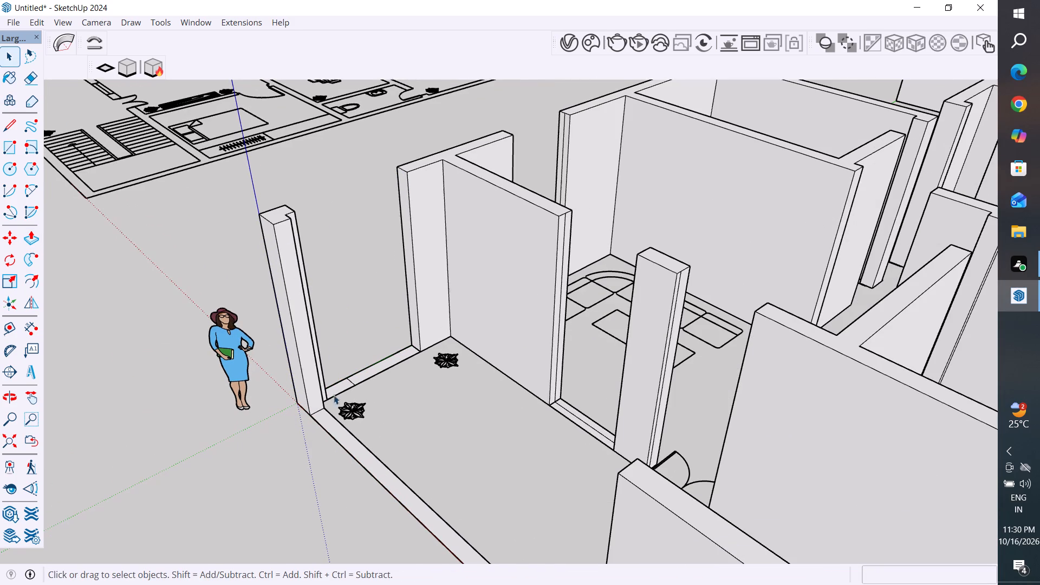
pyautogui.moveTo(326, 180); pyautogui.dragTo(272, 356)
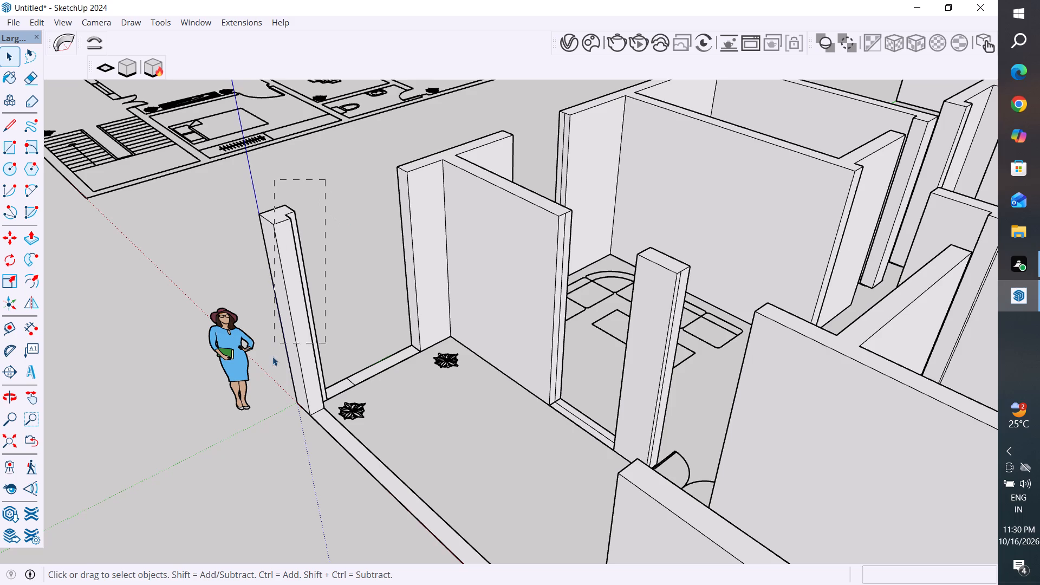
pyautogui.moveTo(272, 356); pyautogui.dragTo(272, 367)
pyautogui.press('m')
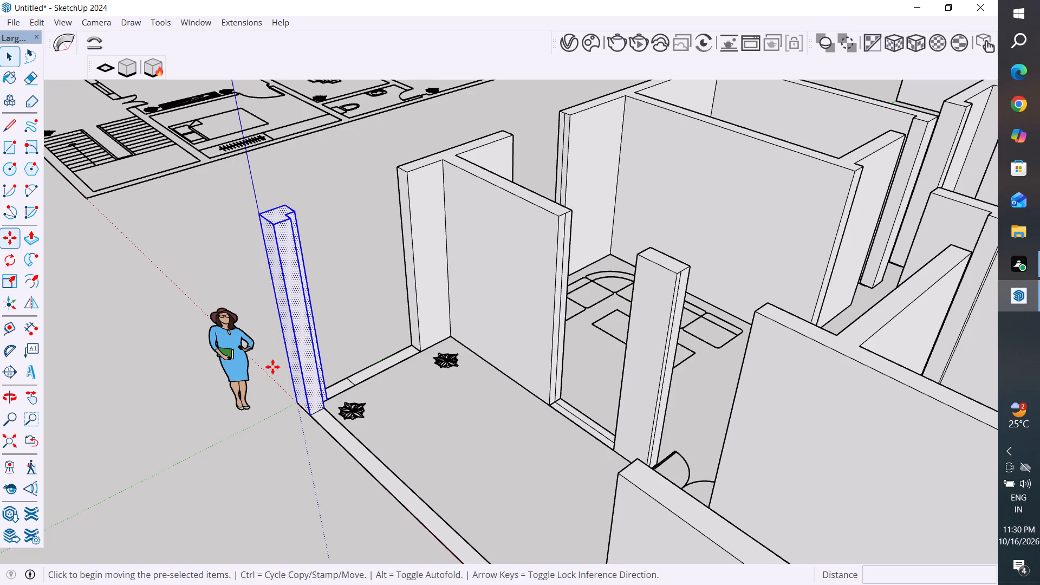
pyautogui.click(313, 417)
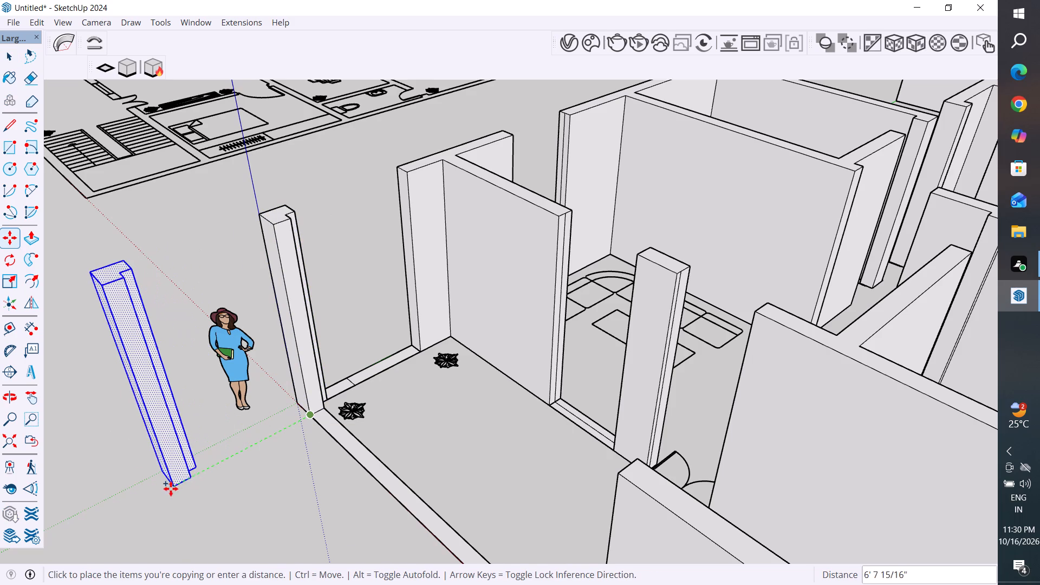
pyautogui.click(169, 489)
# Delete the original column at the origin and the leftover corner face beneath it.
pyautogui.click(15, 49)
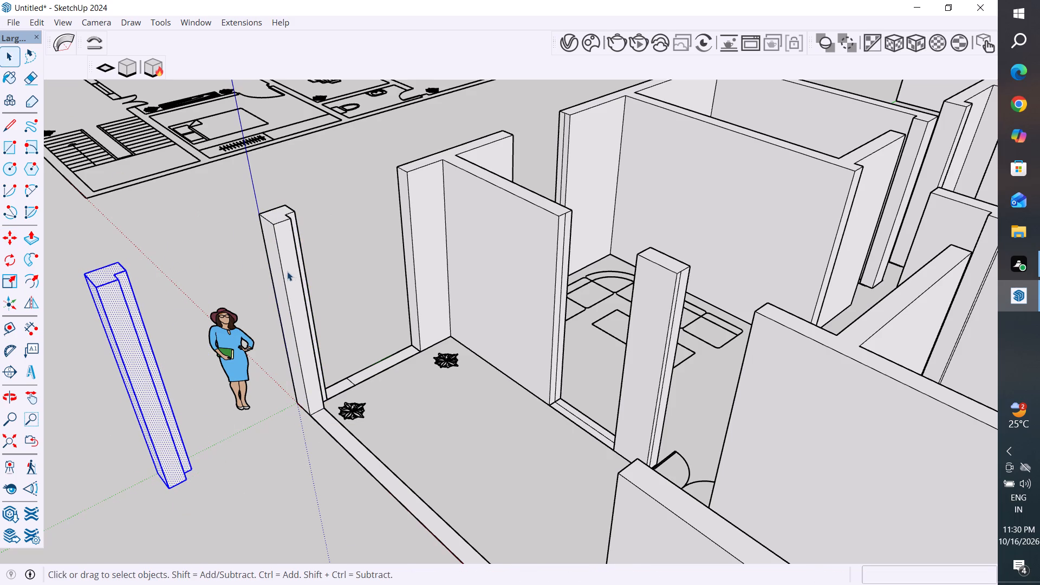
pyautogui.moveTo(322, 185); pyautogui.dragTo(264, 323)
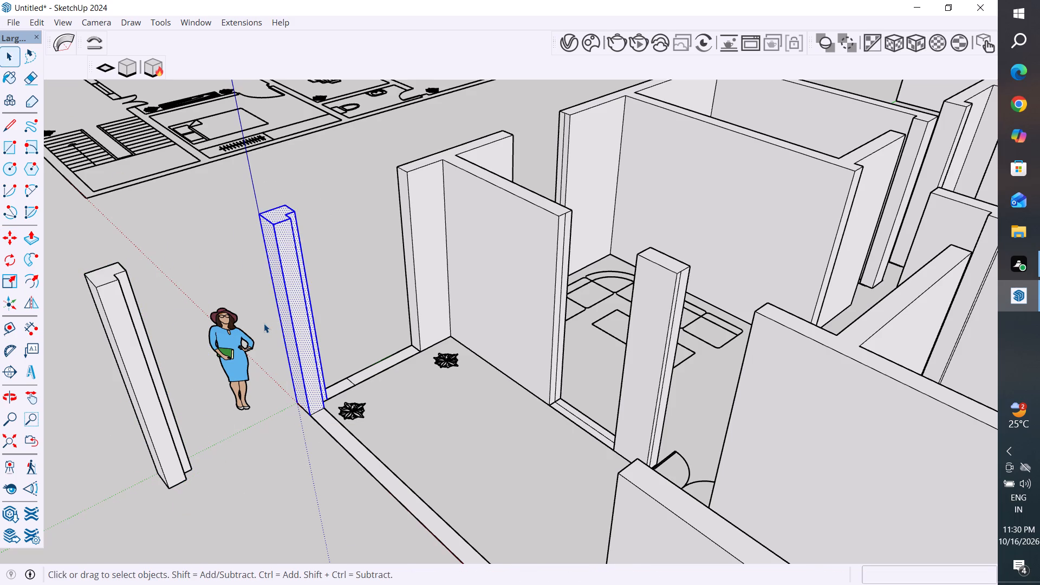
pyautogui.press('Delete')
pyautogui.scroll(3, 305, 396)
pyautogui.click(315, 411)
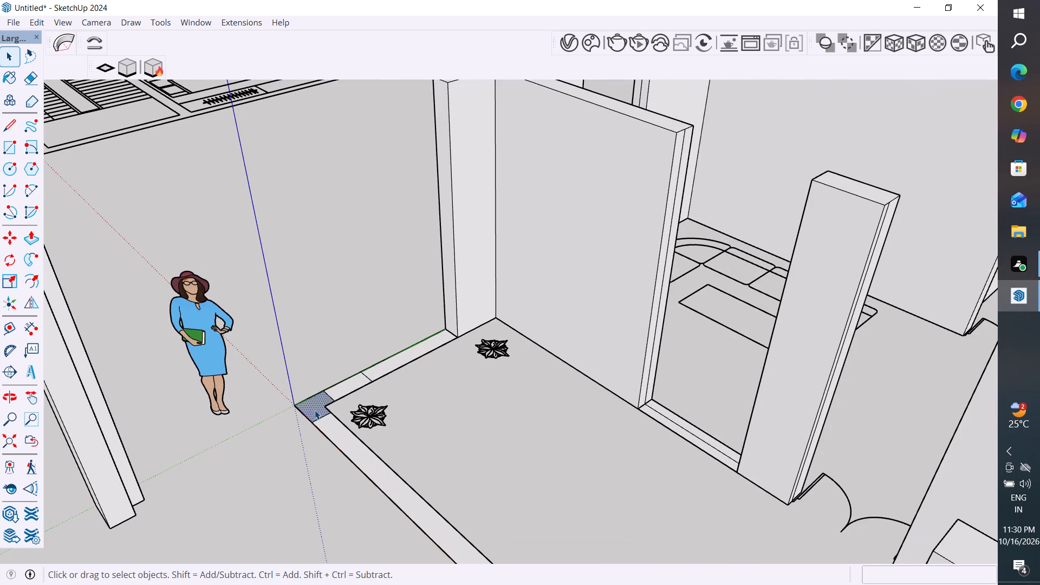
pyautogui.press('Delete')
# Draw a 1' 2" by 1' 2" rectangle across the open underside of the copied column to cap it.
pyautogui.moveTo(316, 443); pyautogui.dragTo(412, 284, button='middle')
pyautogui.scroll(2, 291, 240)
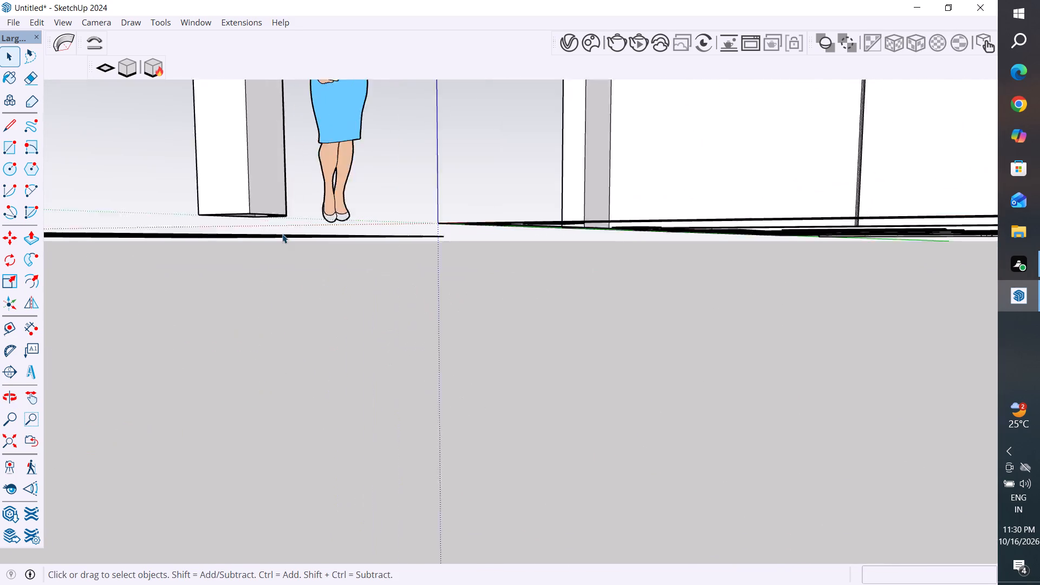
pyautogui.scroll(2, 282, 234)
pyautogui.scroll(-5, 401, 436)
pyautogui.moveTo(351, 299); pyautogui.dragTo(493, 109, button='middle')
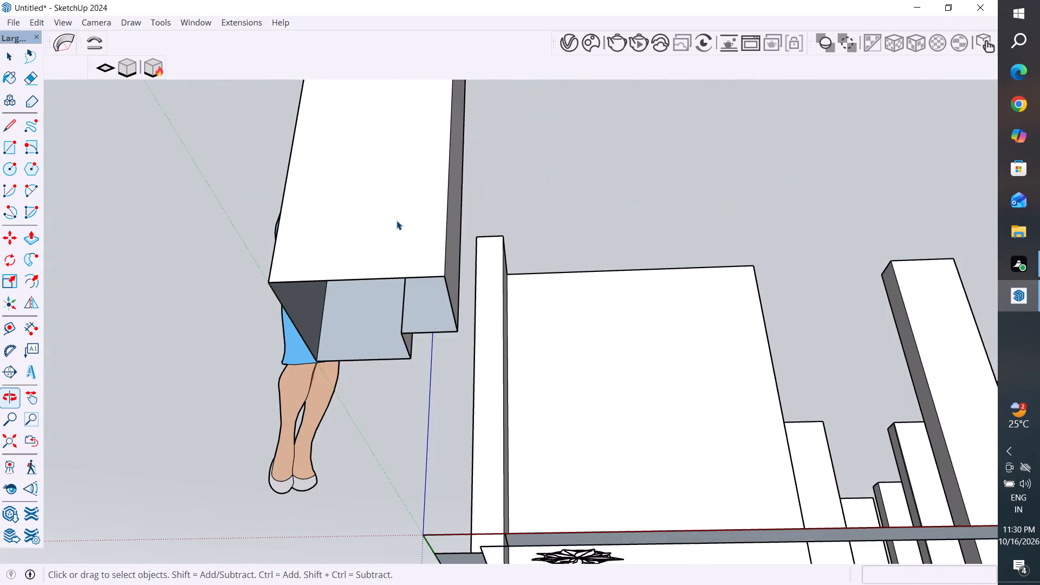
pyautogui.scroll(3, 396, 220)
pyautogui.moveTo(425, 252); pyautogui.dragTo(420, 171, button='middle')
pyautogui.moveTo(436, 256); pyautogui.dragTo(439, 190, button='middle')
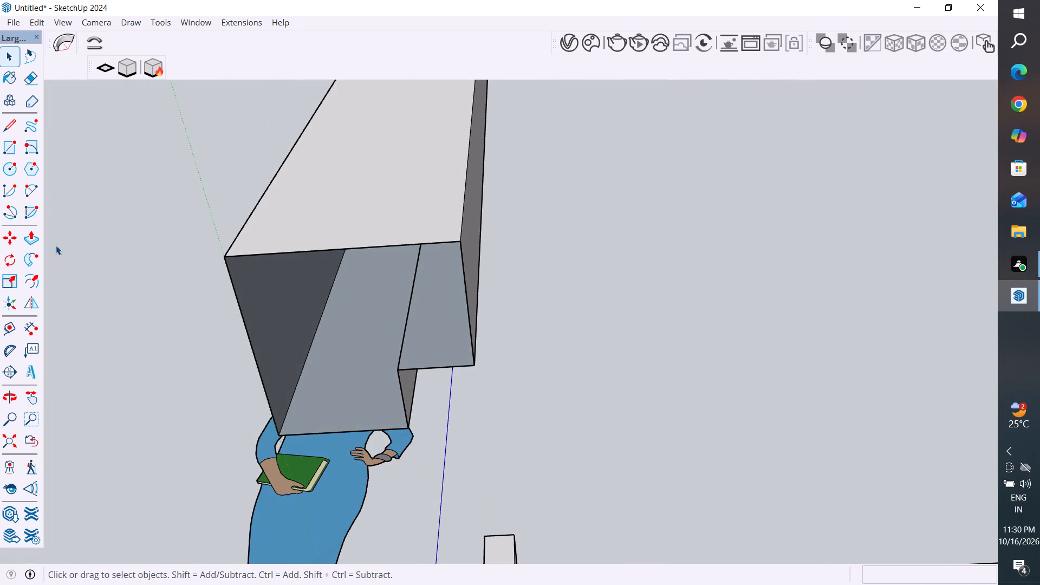
pyautogui.click(10, 148)
pyautogui.click(459, 240)
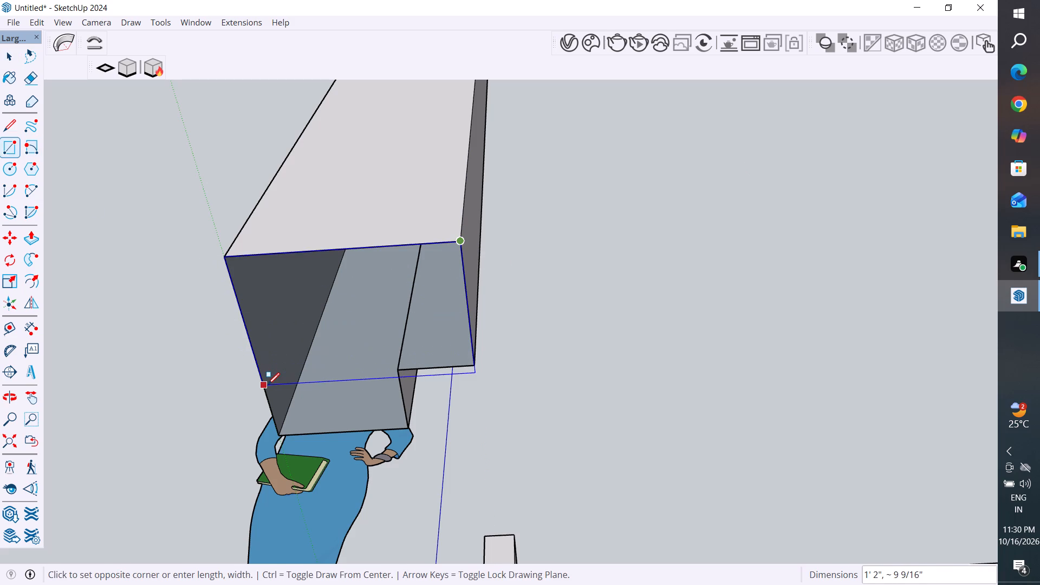
pyautogui.click(282, 435)
# Outline the 5" by 5" notch on the column's underside and delete its face and outer edges to restore the L-shaped base.
pyautogui.click(10, 59)
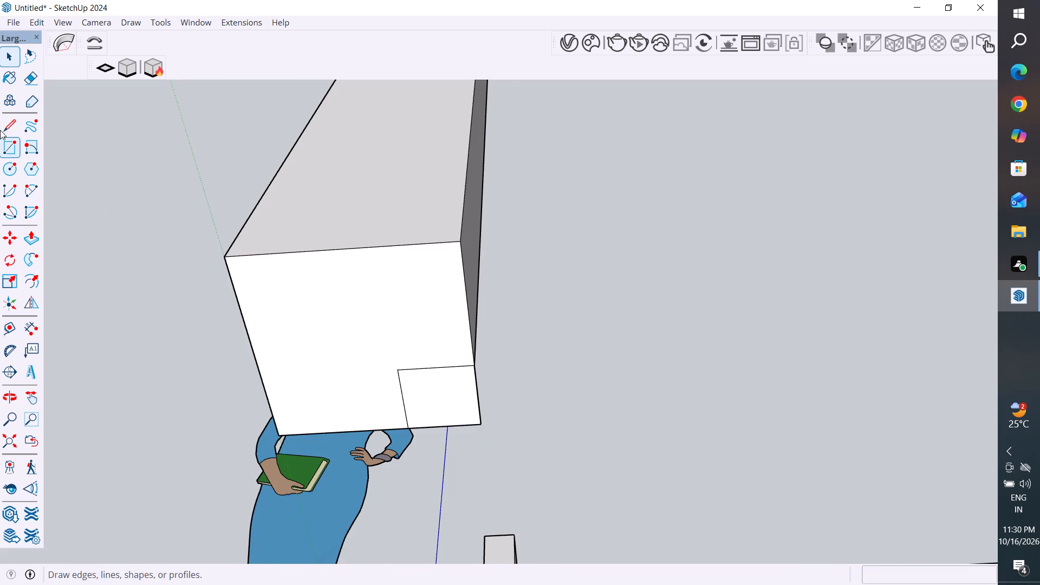
pyautogui.click(0, 149)
pyautogui.click(481, 425)
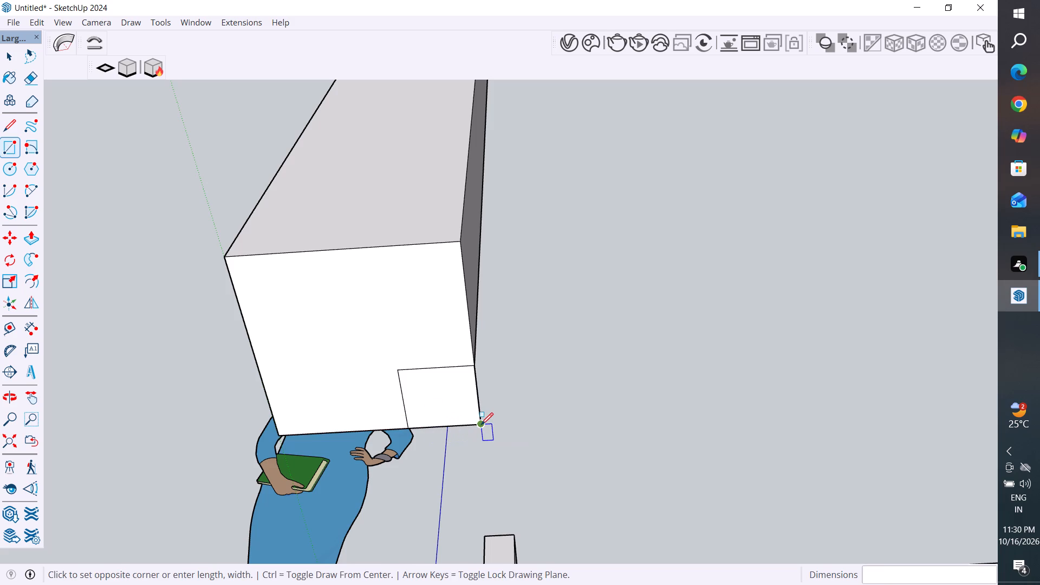
pyautogui.click(400, 373)
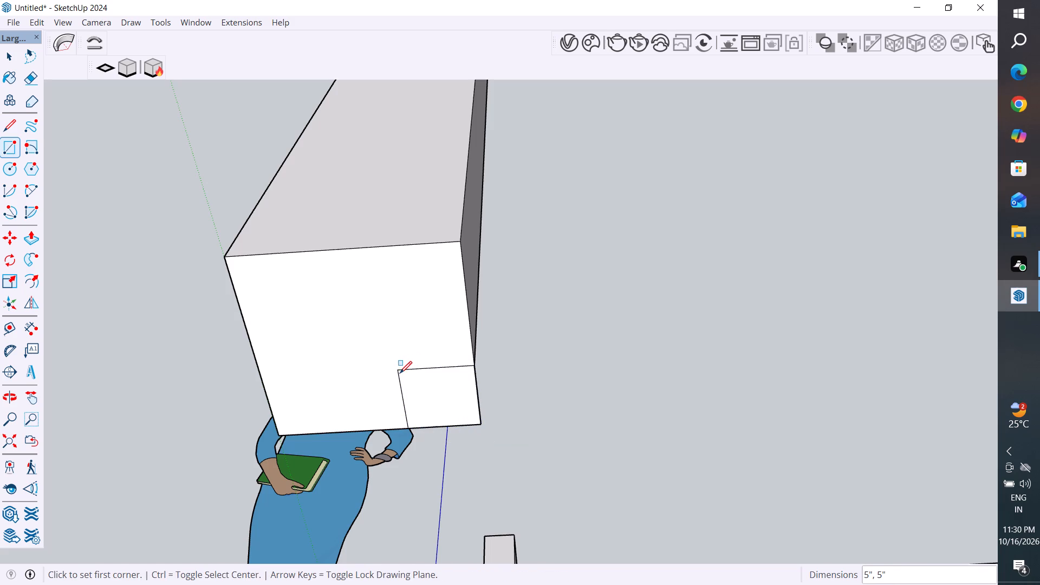
pyautogui.click(7, 57)
pyautogui.click(441, 400)
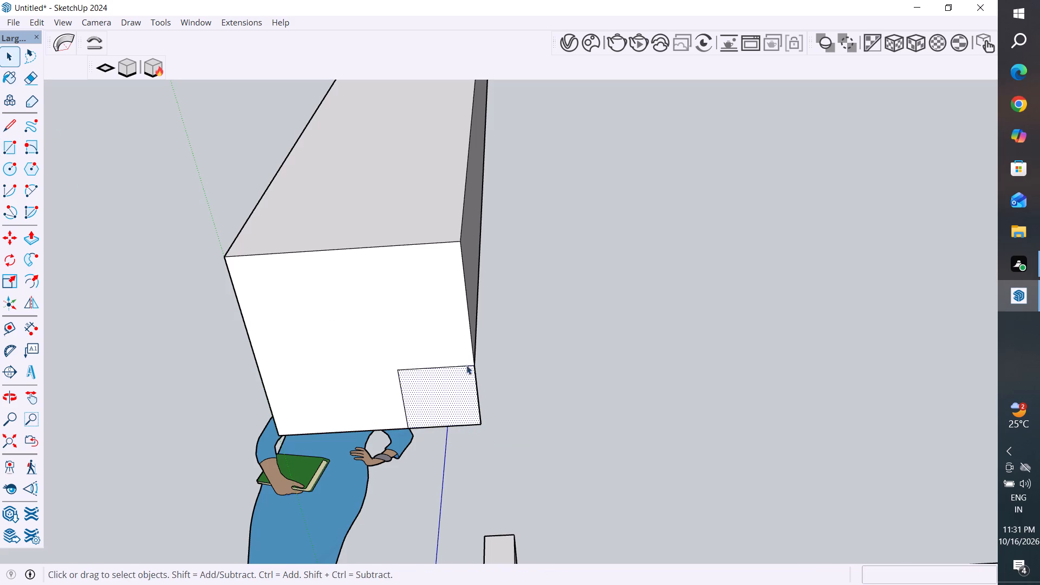
pyautogui.press('Delete')
pyautogui.moveTo(509, 392); pyautogui.dragTo(464, 432)
pyautogui.press('Delete')
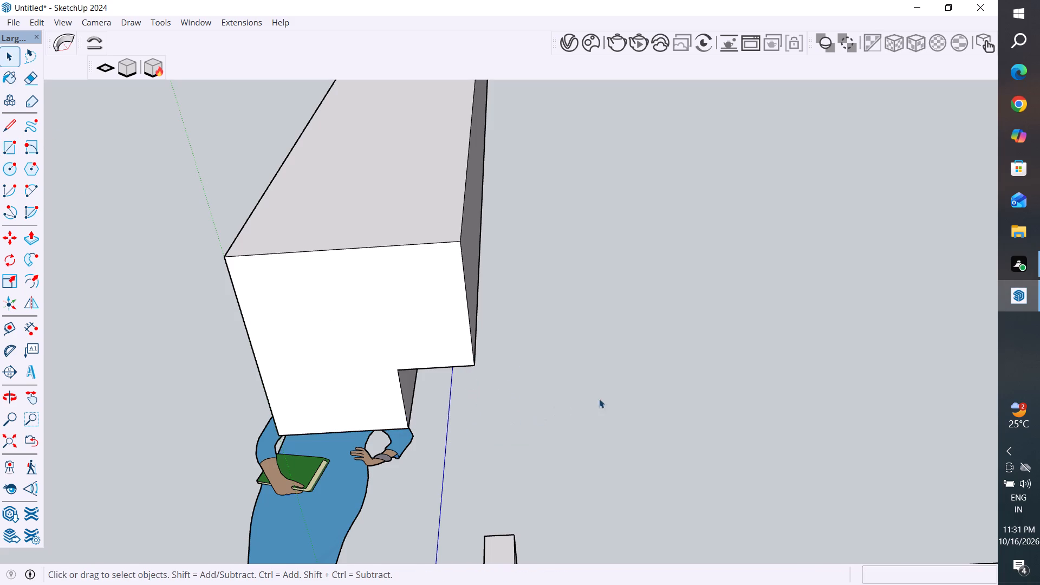
# Select all the connected geometry of the capped column and make it a group.
pyautogui.scroll(-14, 557, 404)
pyautogui.tripleClick(515, 379)
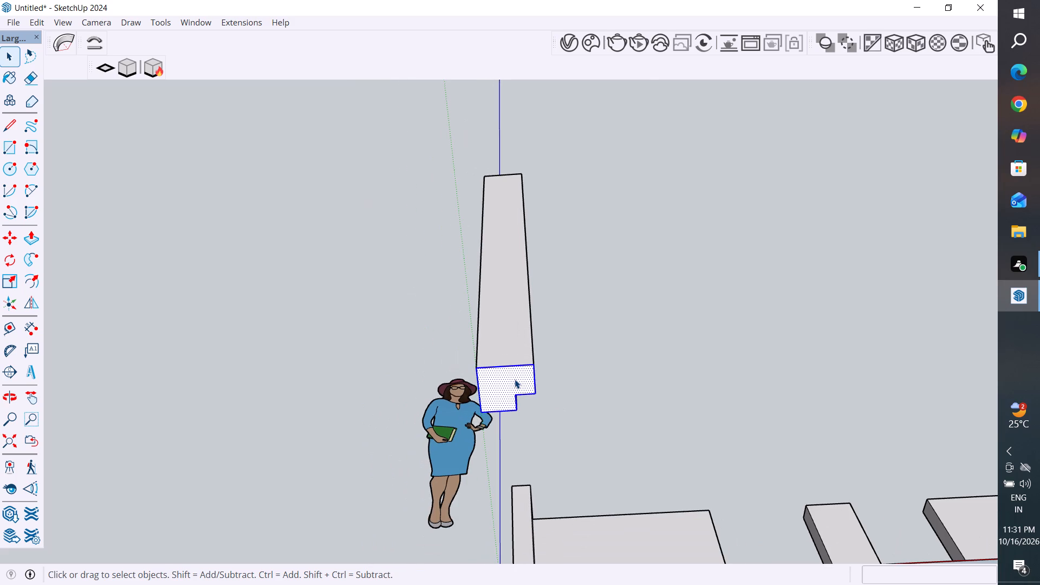
pyautogui.rightClick(515, 379)
pyautogui.click(579, 123)
# Move the grouped column back along the green axis onto the boundary corner at the origin.
pyautogui.scroll(-3, 524, 348)
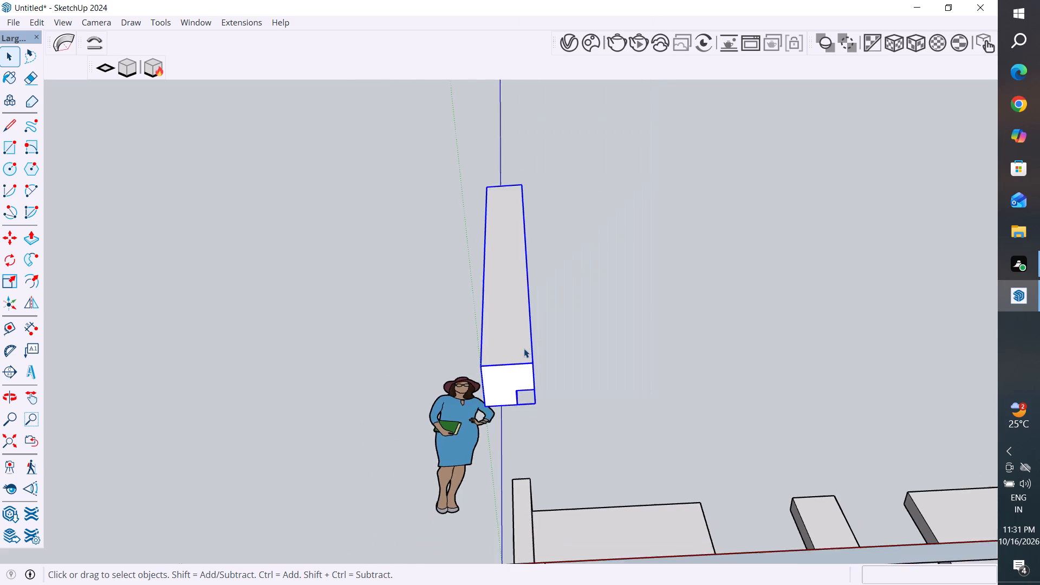
pyautogui.scroll(-9, 524, 348)
pyautogui.moveTo(663, 250); pyautogui.dragTo(511, 584, button='middle')
pyautogui.moveTo(595, 261); pyautogui.dragTo(591, 426, button='middle')
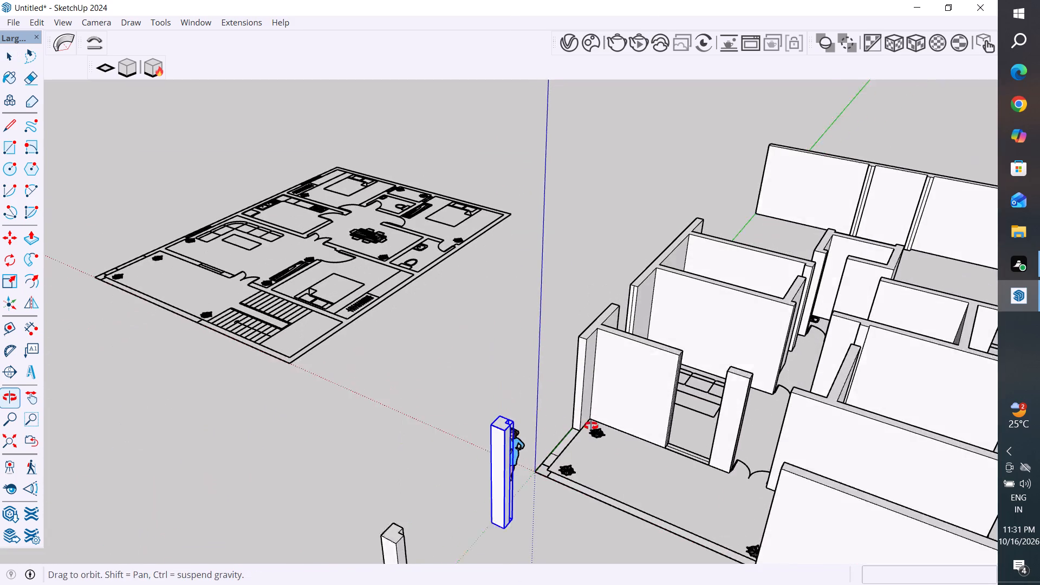
pyautogui.scroll(8, 505, 543)
pyautogui.press('m')
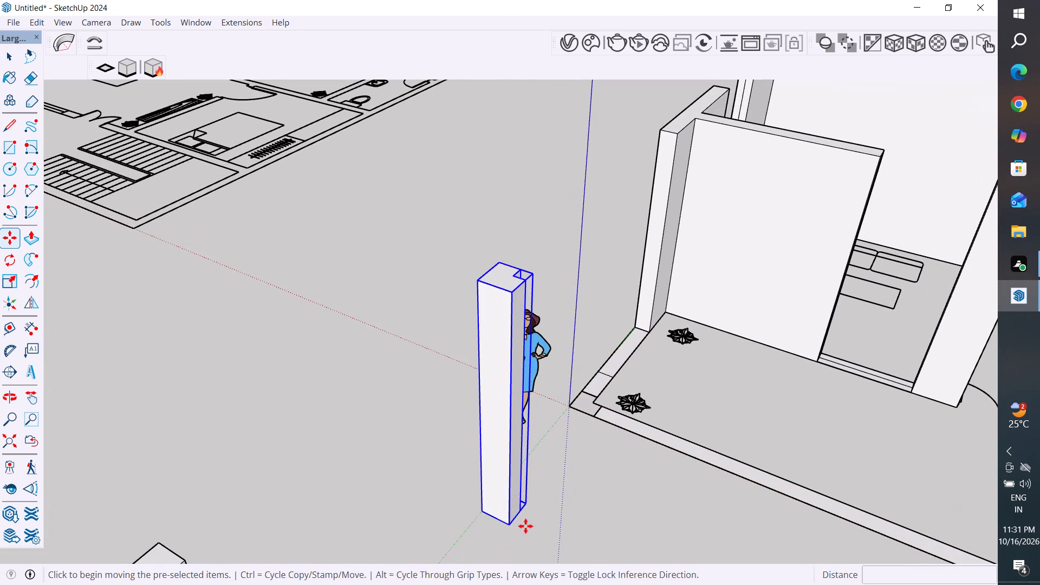
pyautogui.click(513, 526)
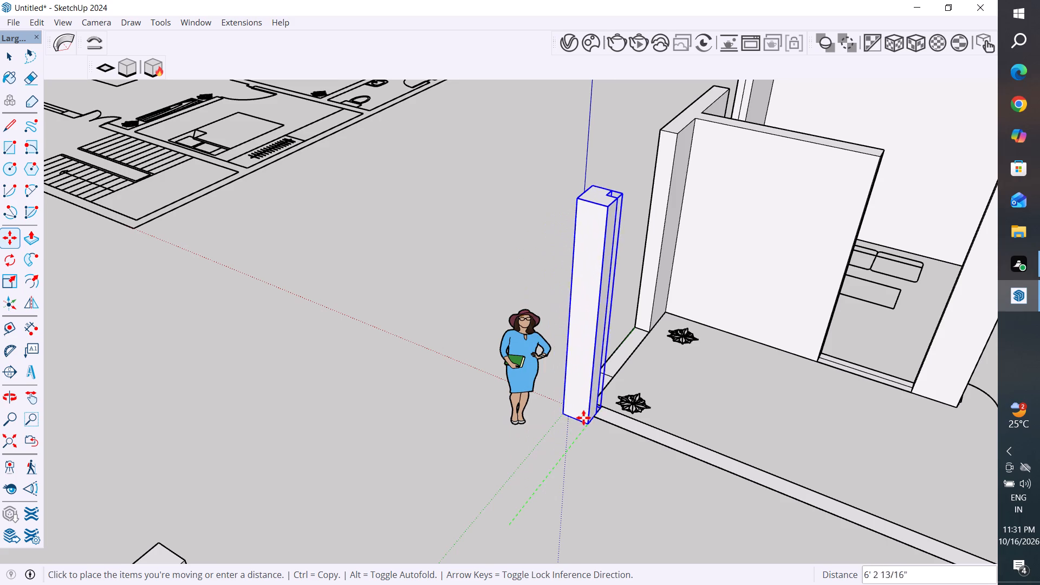
pyautogui.click(592, 414)
# Move the detached long side wall group about 5' 7" inward so its bottom front corner meets the outer end of the front wall.
pyautogui.scroll(-13, 504, 433)
pyautogui.moveTo(519, 505); pyautogui.dragTo(707, 538, button='middle')
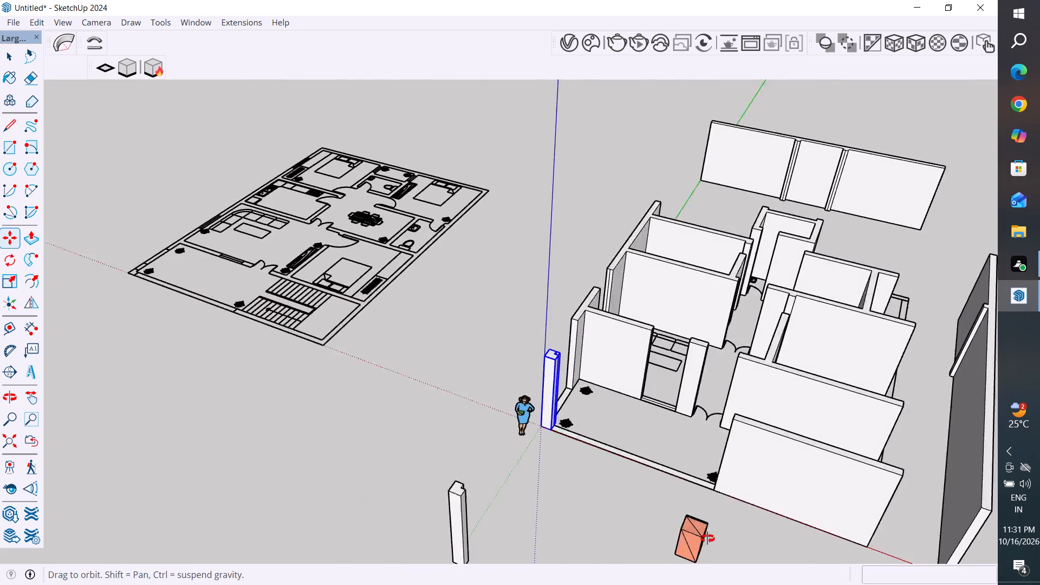
pyautogui.moveTo(707, 538); pyautogui.dragTo(774, 530, button='middle')
pyautogui.scroll(-7, 599, 516)
pyautogui.scroll(6, 786, 315)
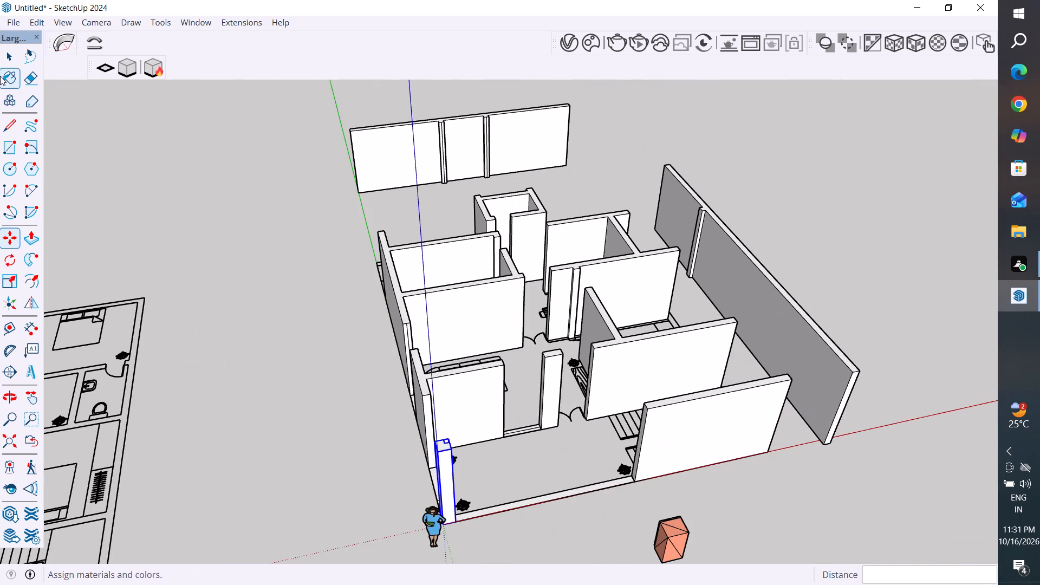
pyautogui.click(5, 53)
pyautogui.click(271, 314)
pyautogui.scroll(-6, 191, 389)
pyautogui.scroll(4, 597, 432)
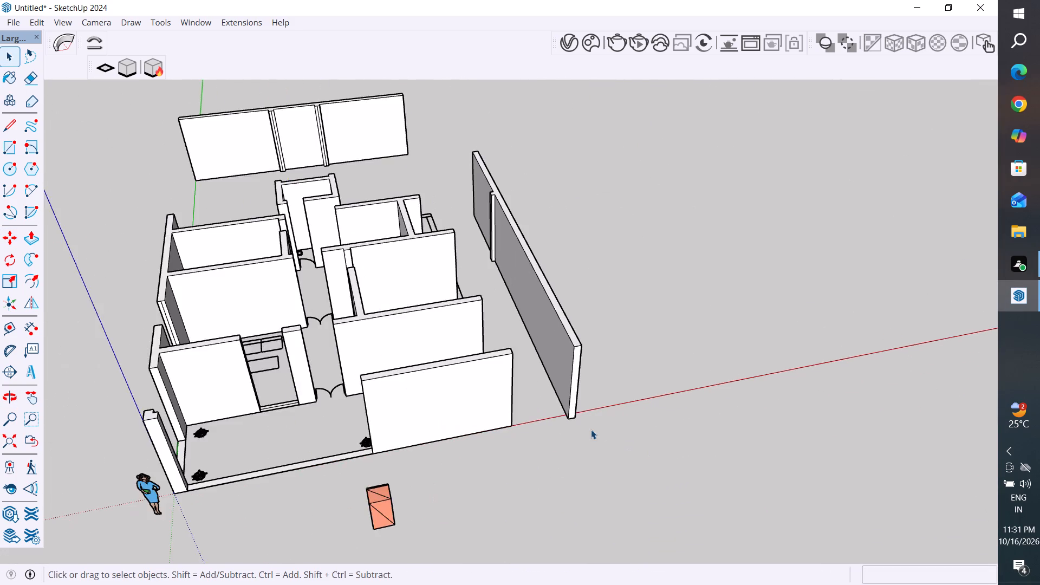
pyautogui.scroll(5, 591, 430)
pyautogui.click(566, 409)
pyautogui.press('m')
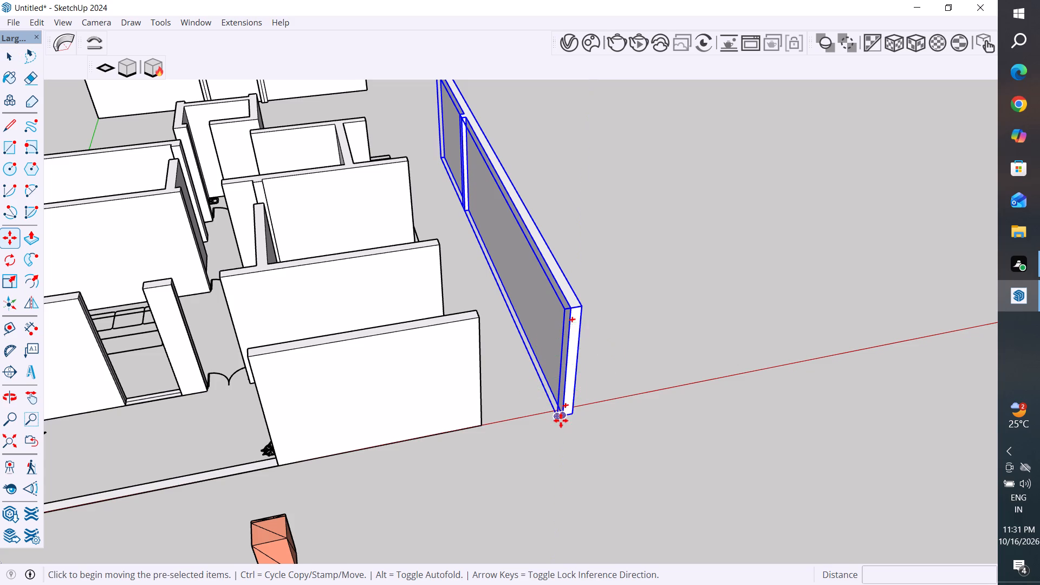
pyautogui.click(556, 418)
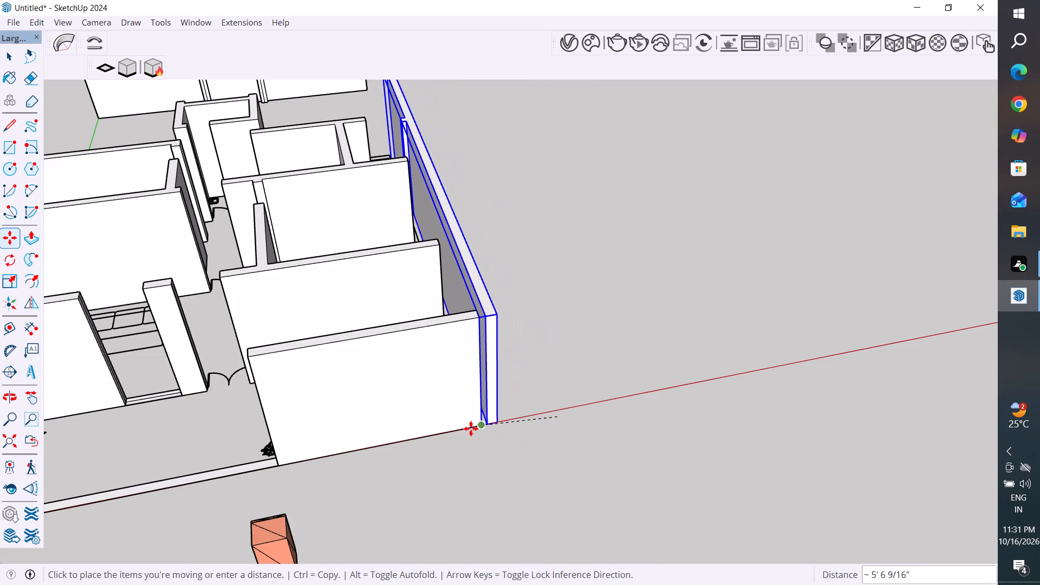
pyautogui.scroll(5, 473, 428)
pyautogui.click(486, 427)
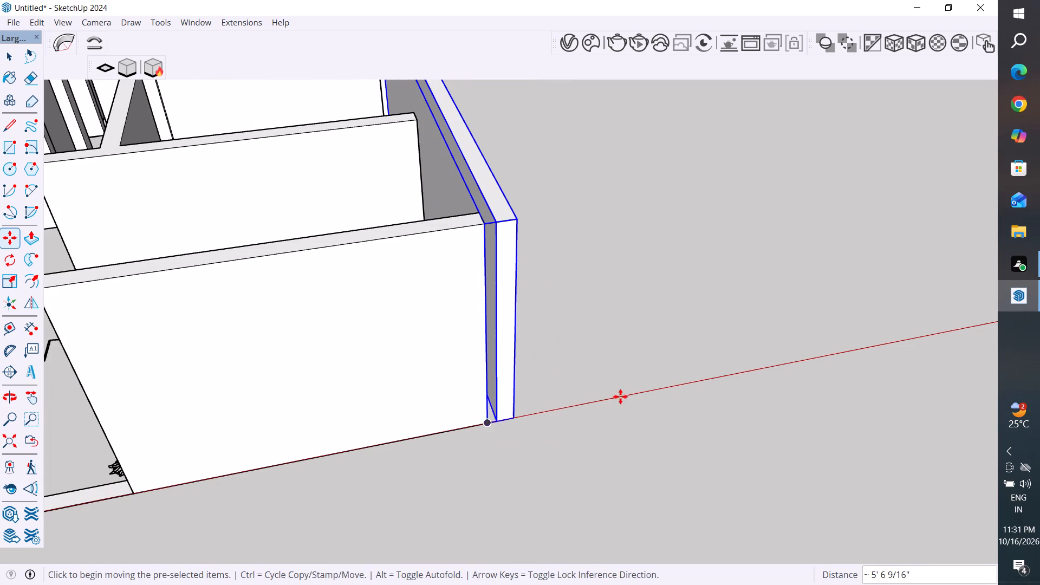
# Move the long side wall group slightly along the red axis so its stepped inner corner meets the outer end of the front wall.
pyautogui.click(8, 53)
pyautogui.scroll(-5, 449, 305)
pyautogui.click(638, 297)
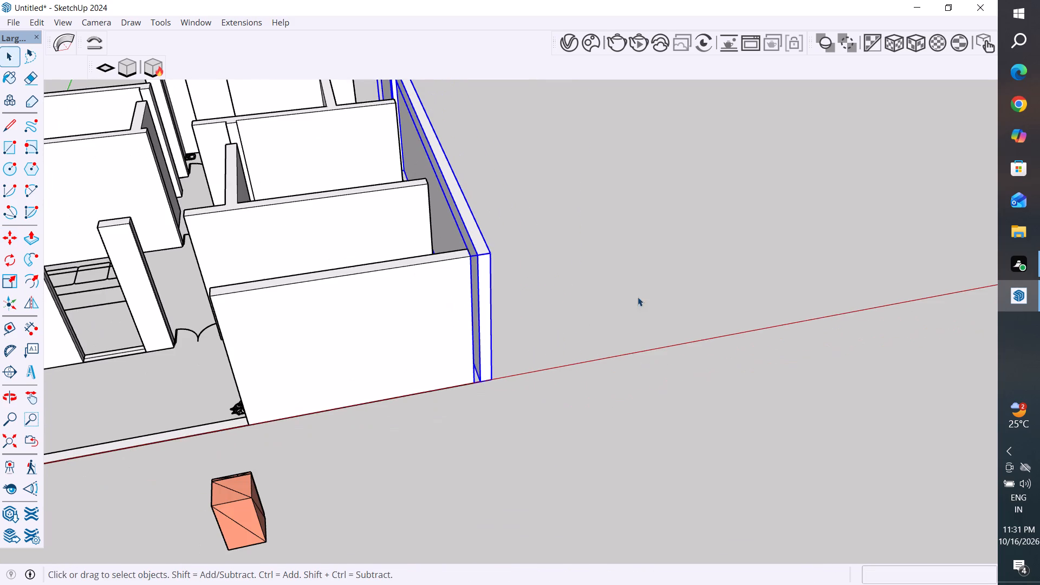
pyautogui.scroll(3, 555, 322)
pyautogui.moveTo(562, 326); pyautogui.dragTo(518, 462, button='middle')
pyautogui.scroll(-6, 563, 380)
pyautogui.scroll(5, 476, 414)
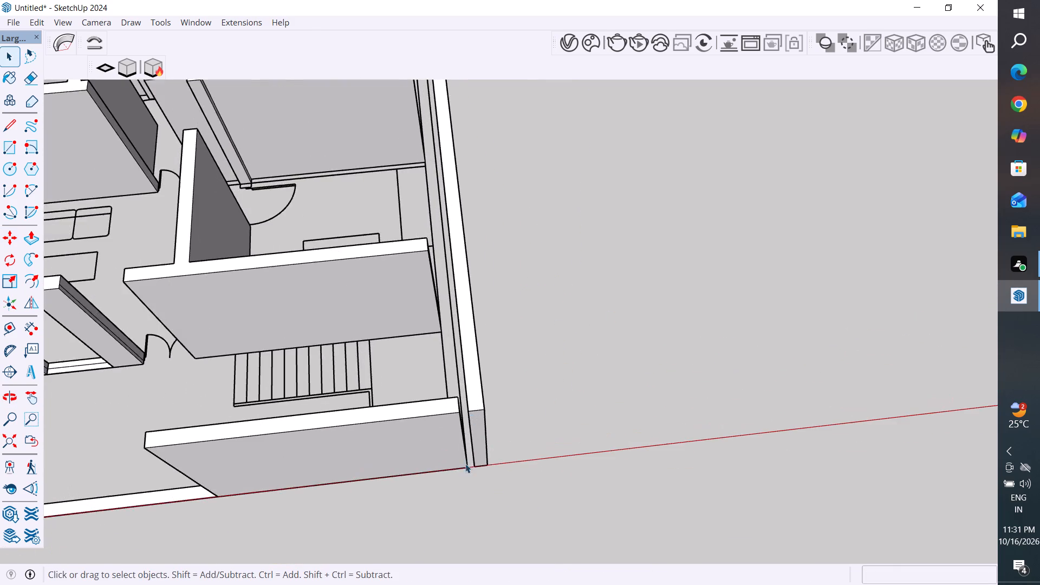
pyautogui.scroll(3, 465, 464)
pyautogui.press('m')
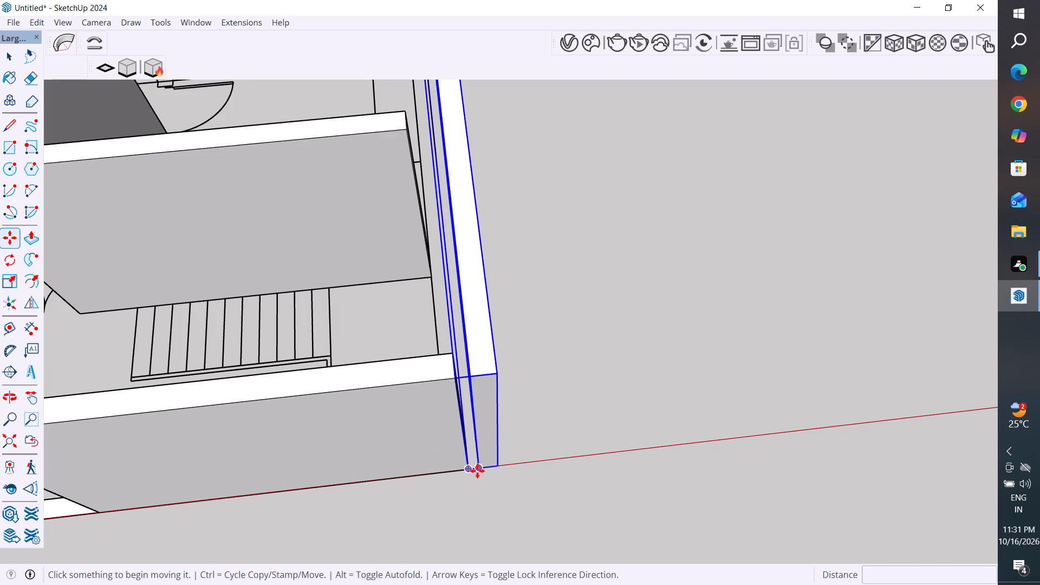
pyautogui.click(477, 471)
pyautogui.click(472, 471)
# Move the long side wall group about 1' 3/4" toward the rear so its end meets the floor plan's inner rear boundary line.
pyautogui.scroll(-6, 608, 486)
pyautogui.moveTo(610, 421); pyautogui.dragTo(630, 503, button='middle')
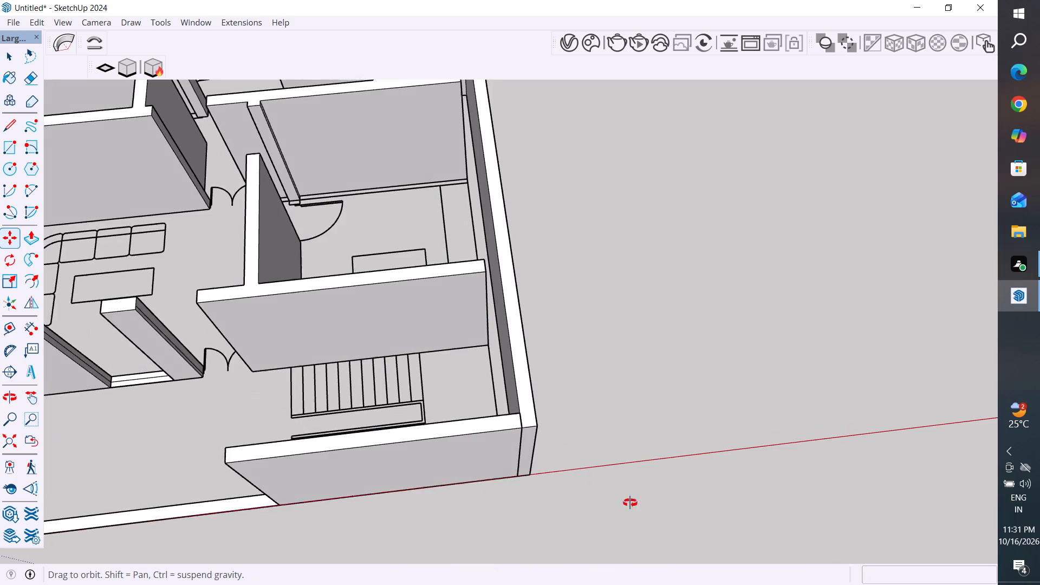
pyautogui.moveTo(630, 503); pyautogui.dragTo(789, 483, button='middle')
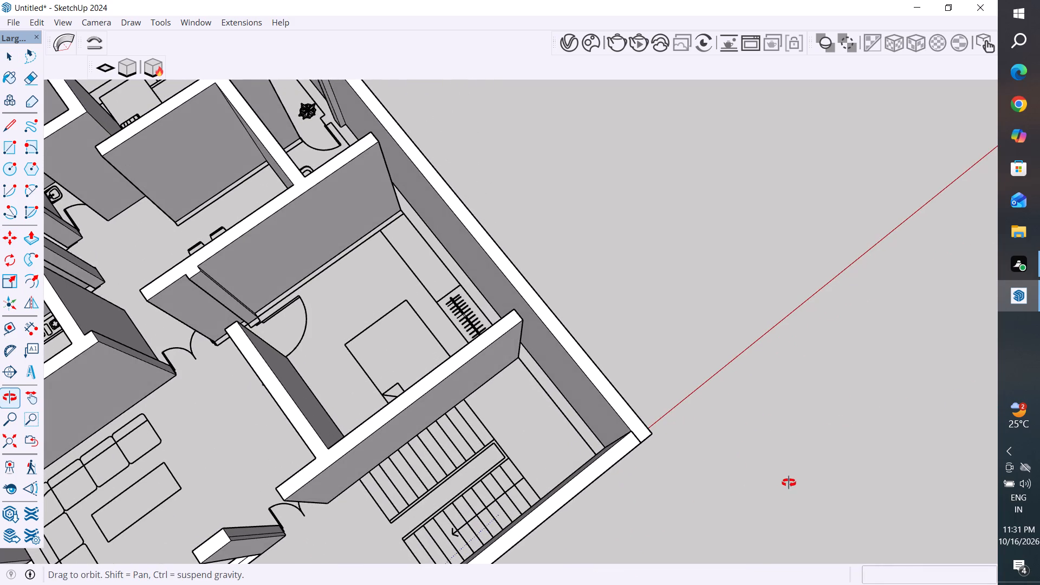
pyautogui.moveTo(789, 483); pyautogui.dragTo(606, 499, button='middle')
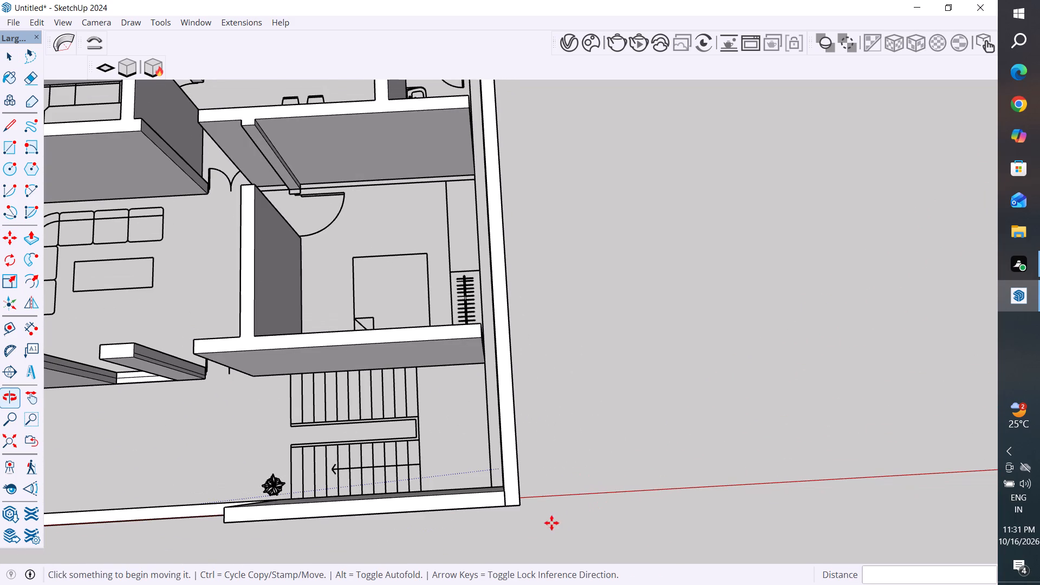
pyautogui.scroll(1, 515, 515)
pyautogui.scroll(-5, 713, 492)
pyautogui.scroll(-9, 573, 417)
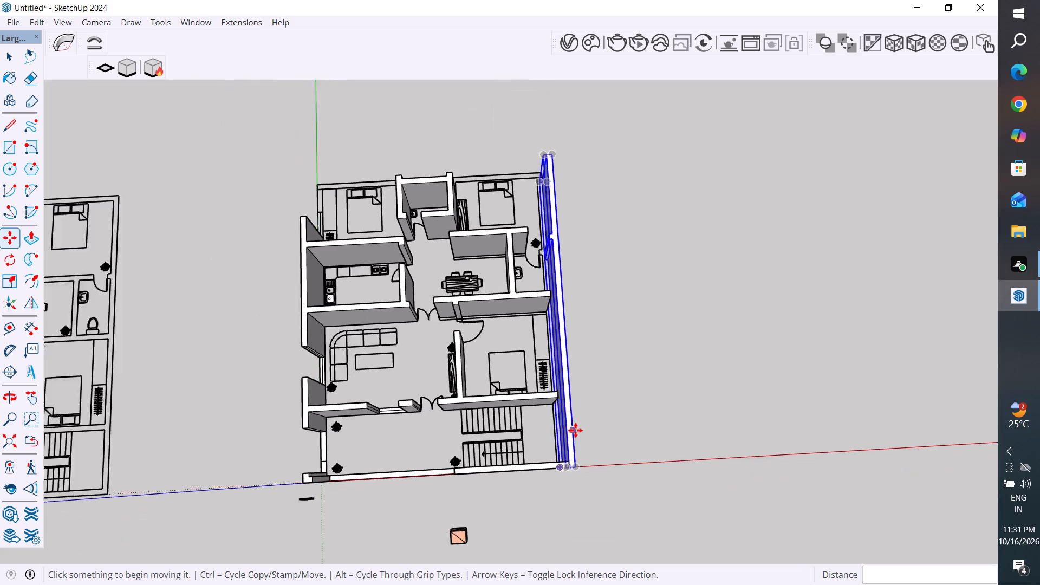
pyautogui.scroll(-2, 575, 430)
pyautogui.scroll(7, 558, 223)
pyautogui.moveTo(647, 258); pyautogui.dragTo(347, 295, button='middle')
pyautogui.scroll(1, 642, 266)
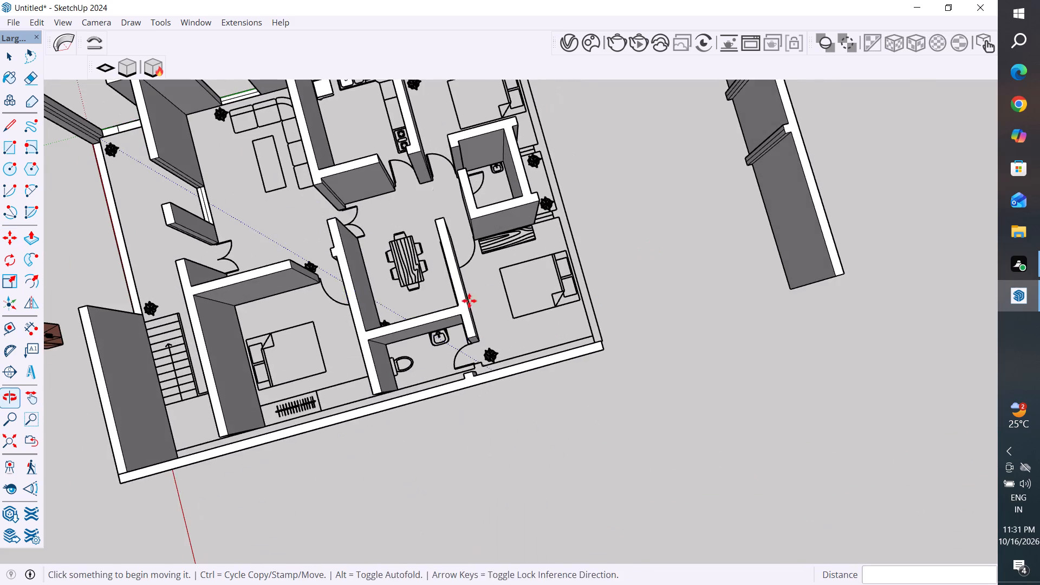
pyautogui.scroll(5, 607, 353)
pyautogui.moveTo(721, 355); pyautogui.dragTo(529, 235, button='middle')
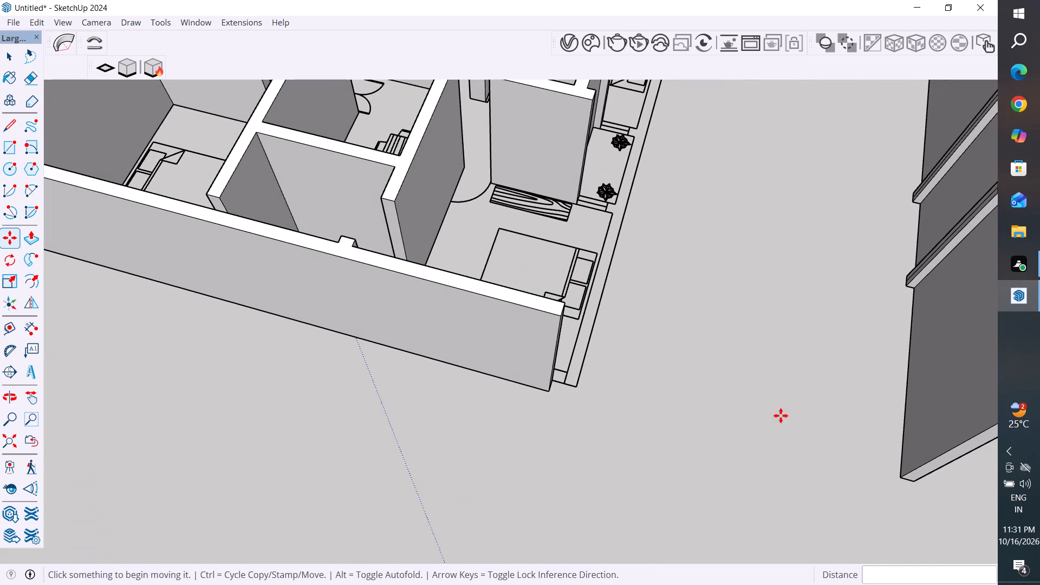
pyautogui.click(10, 56)
pyautogui.click(218, 348)
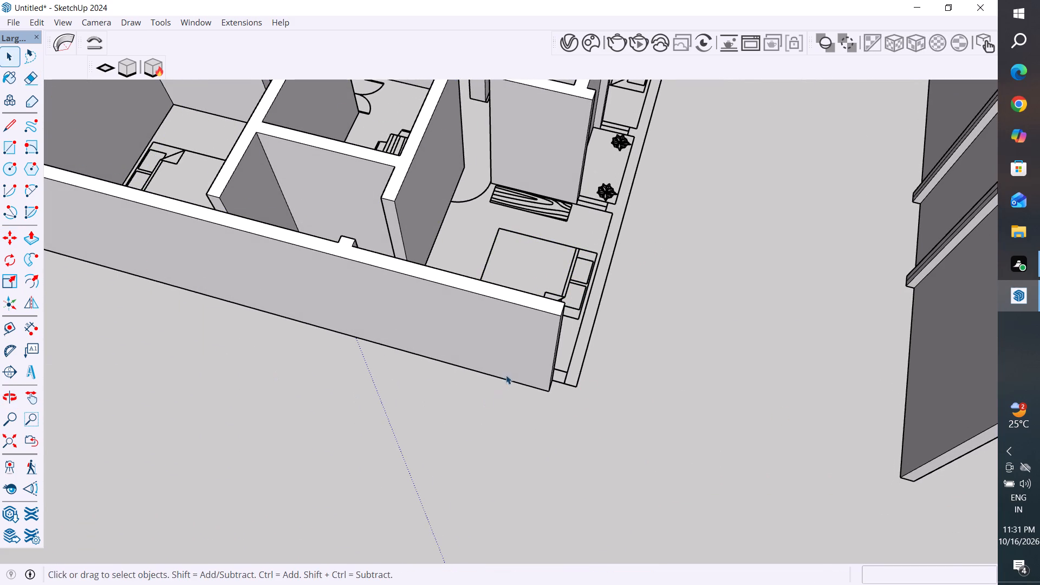
pyautogui.click(510, 370)
pyautogui.moveTo(707, 411); pyautogui.dragTo(516, 399, button='middle')
pyautogui.scroll(9, 486, 397)
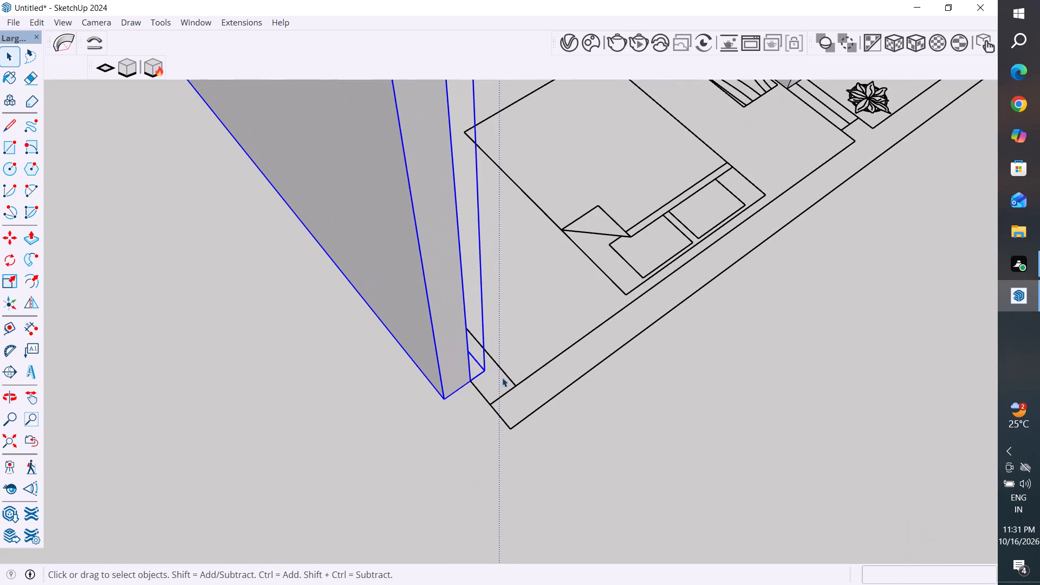
pyautogui.press('m')
pyautogui.click(471, 379)
pyautogui.click(517, 386)
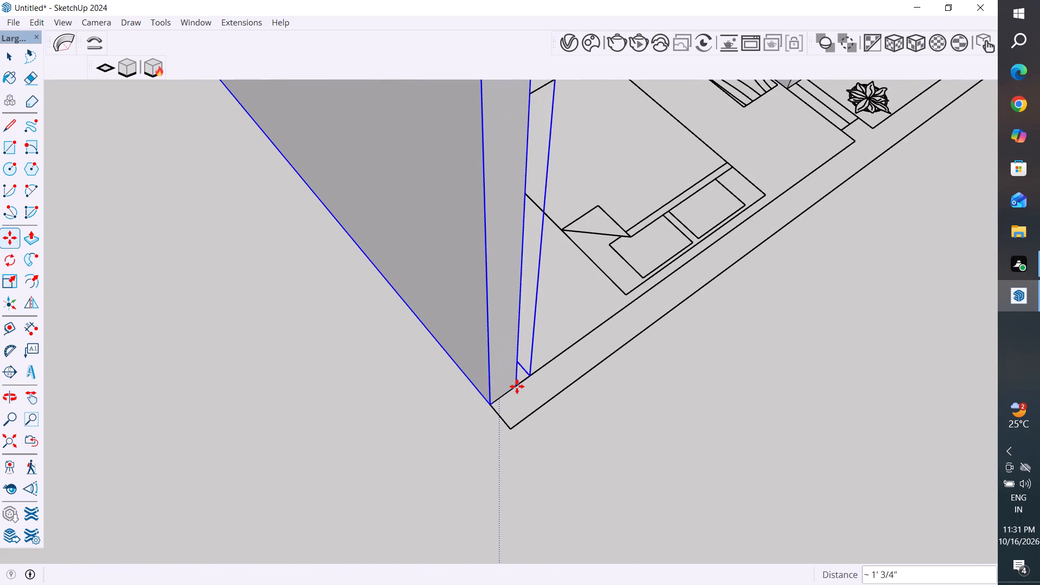
pyautogui.scroll(-19, 588, 533)
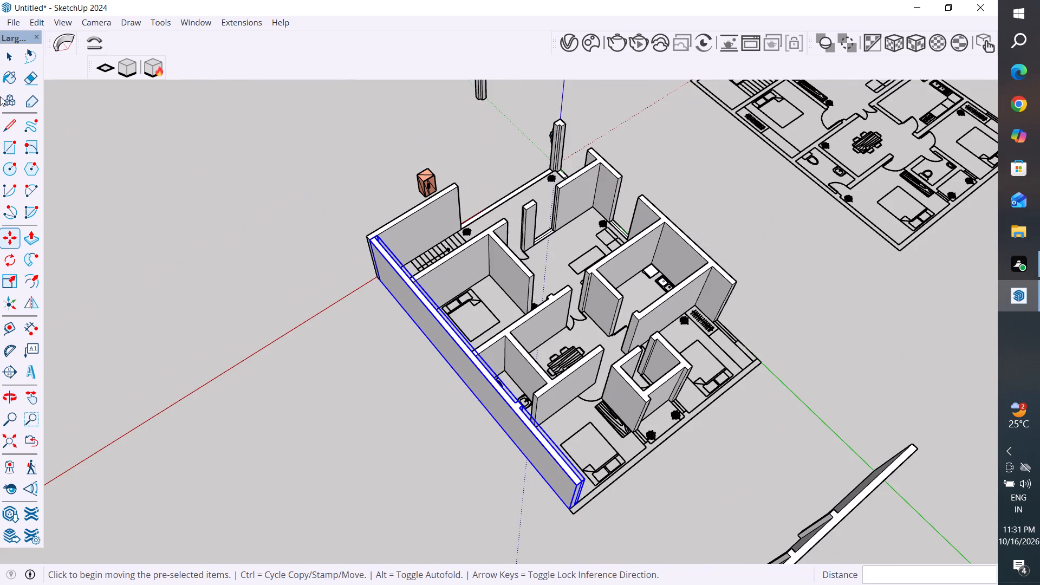
pyautogui.click(9, 57)
pyautogui.click(112, 169)
# Move the detached rear wall group along the green axis onto the rear boundary corner of the floor plan, closing the back of the house.
pyautogui.scroll(-6, 361, 422)
pyautogui.moveTo(650, 436); pyautogui.dragTo(336, 460, button='middle')
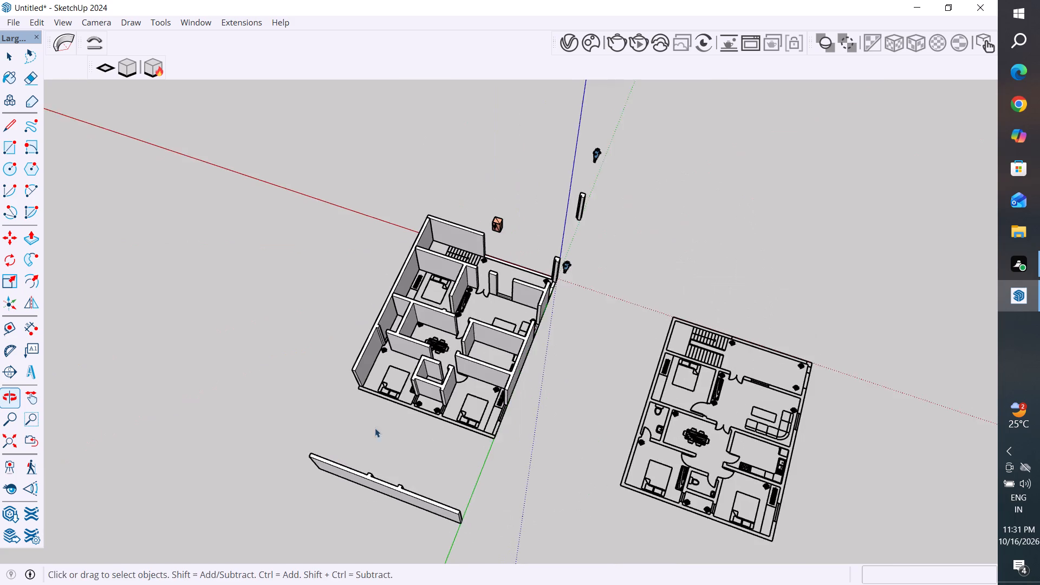
pyautogui.scroll(5, 379, 423)
pyautogui.moveTo(511, 461); pyautogui.dragTo(287, 450, button='middle')
pyautogui.scroll(3, 411, 419)
pyautogui.scroll(-5, 448, 380)
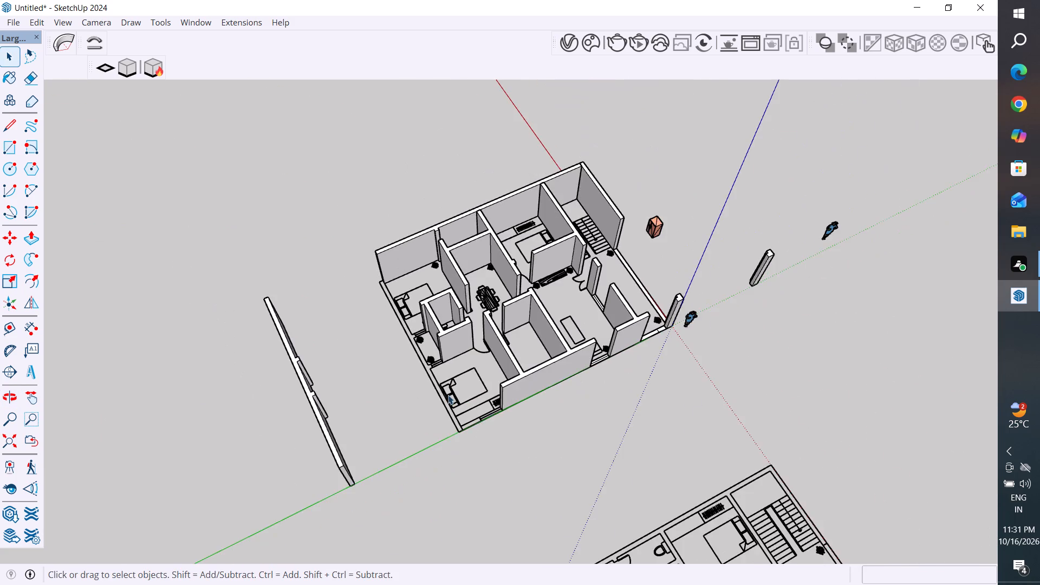
pyautogui.scroll(4, 307, 564)
pyautogui.click(361, 461)
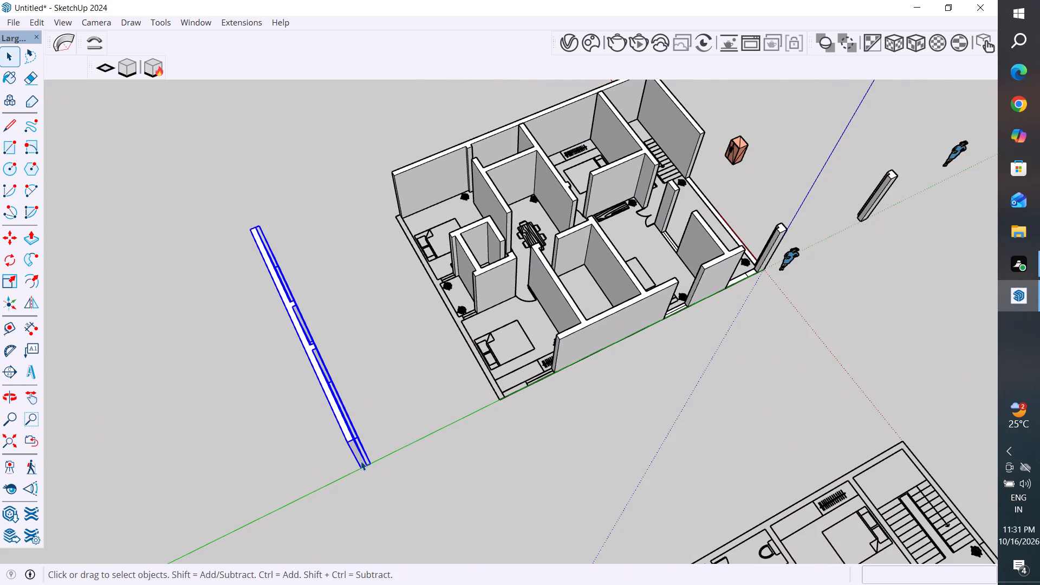
pyautogui.press('m')
pyautogui.scroll(8, 385, 462)
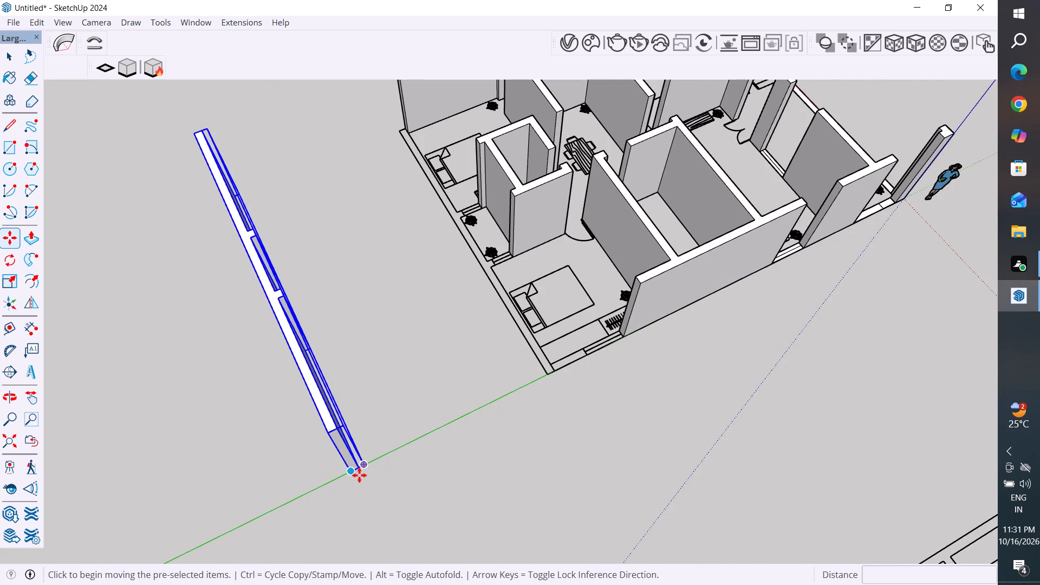
pyautogui.scroll(5, 359, 475)
pyautogui.click(359, 461)
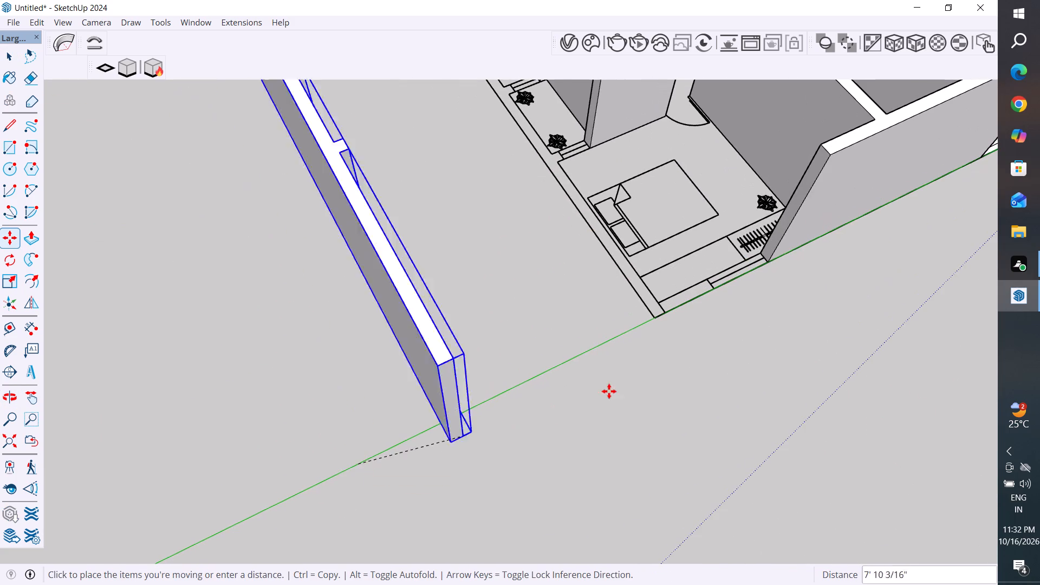
pyautogui.click(661, 314)
pyautogui.scroll(-4, 539, 512)
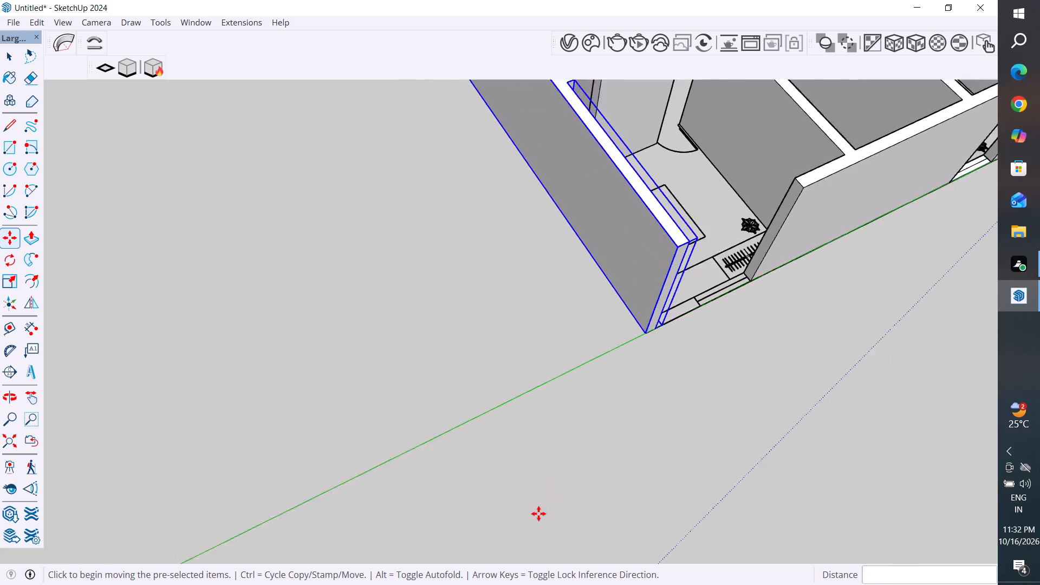
pyautogui.scroll(-10, 538, 513)
pyautogui.moveTo(458, 443); pyautogui.dragTo(172, 495, button='middle')
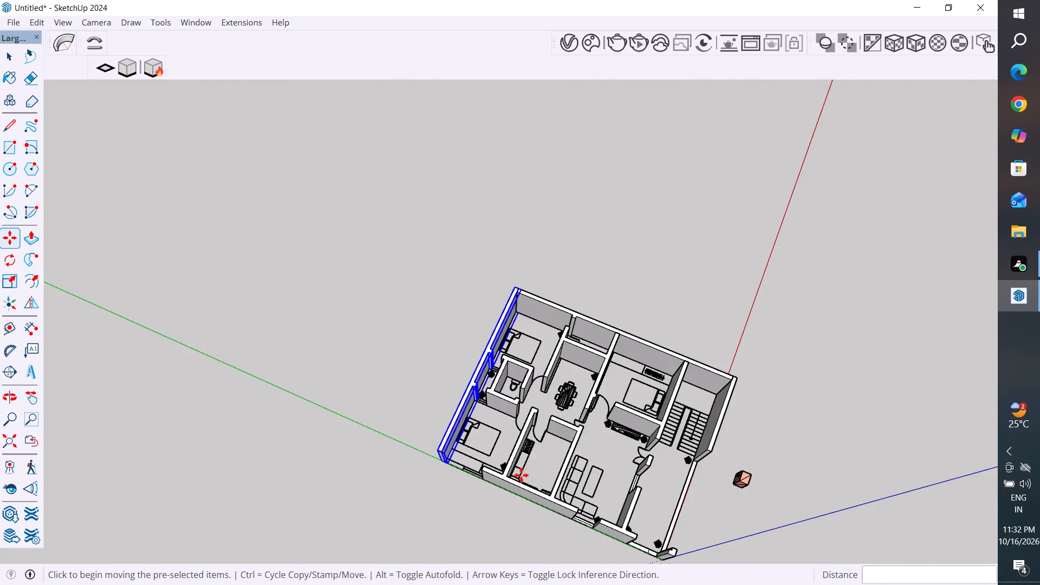
pyautogui.scroll(3, 523, 468)
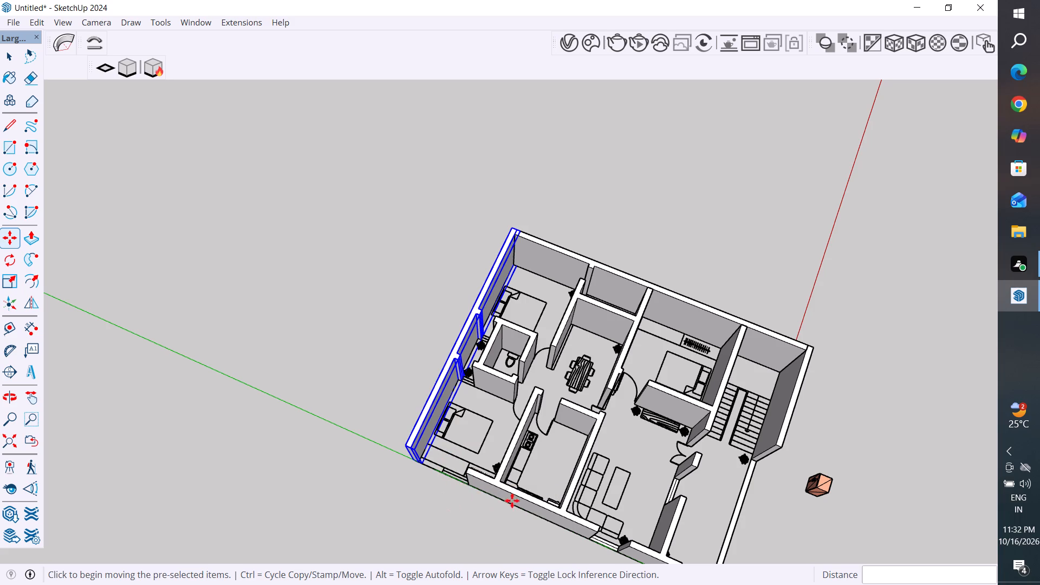
pyautogui.scroll(-7, 558, 425)
pyautogui.click(11, 57)
pyautogui.click(368, 265)
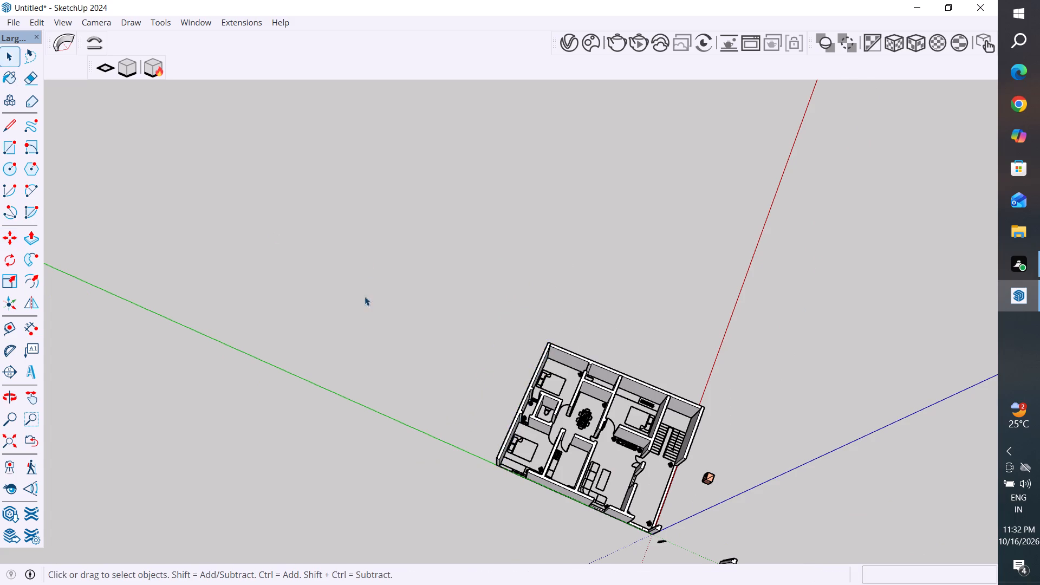
# Examine the assembled walls from the front, sides and above, checking the corner joints, openings and interior rooms.
pyautogui.scroll(-6, 306, 428)
pyautogui.moveTo(576, 485); pyautogui.dragTo(719, 354, button='middle')
pyautogui.scroll(9, 619, 443)
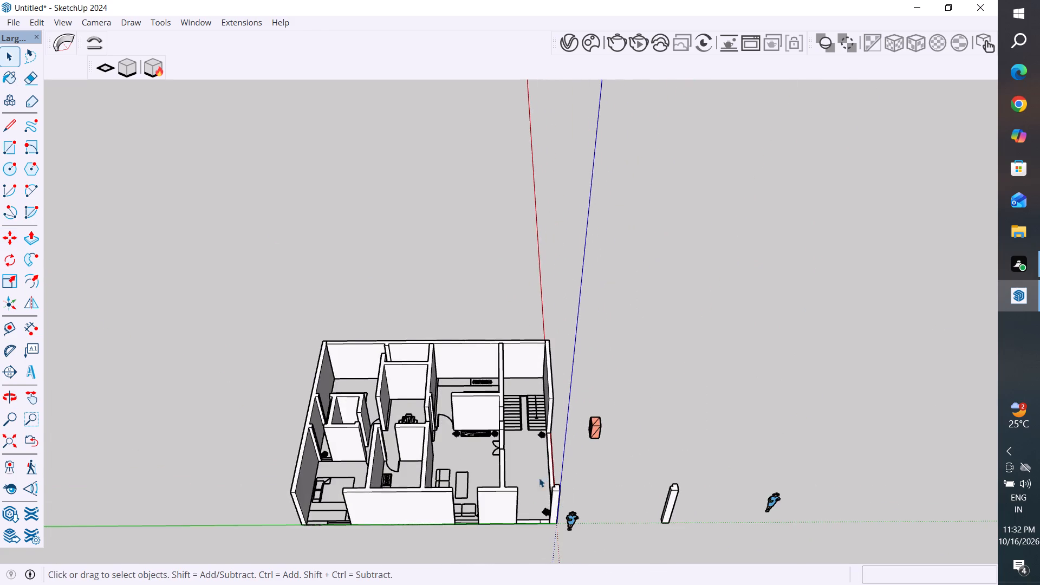
pyautogui.moveTo(535, 480); pyautogui.dragTo(218, 411, button='middle')
pyautogui.scroll(5, 392, 411)
pyautogui.moveTo(486, 444); pyautogui.dragTo(349, 568, button='middle')
pyautogui.scroll(2, 366, 459)
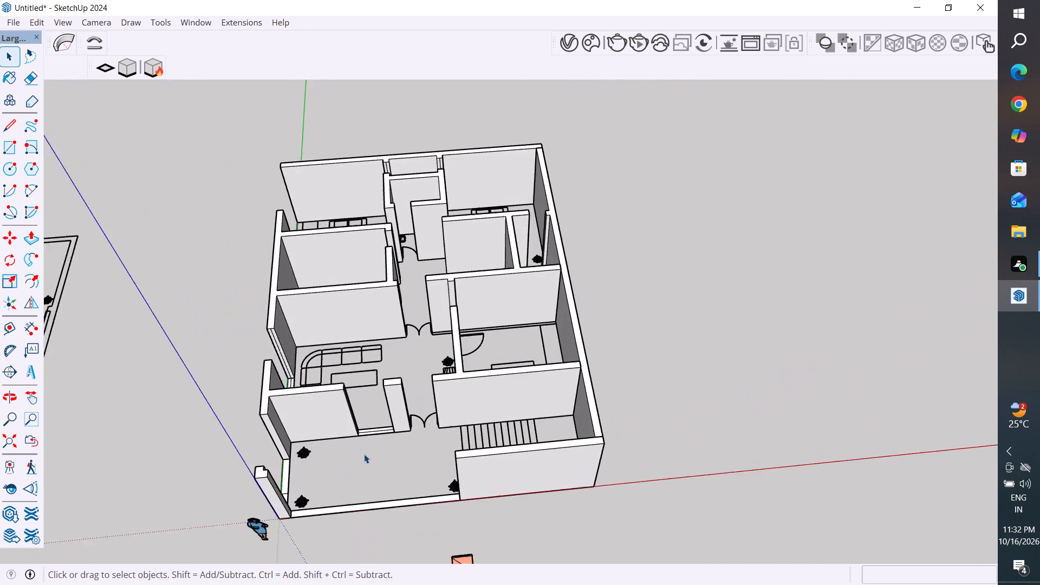
pyautogui.scroll(2, 364, 454)
pyautogui.moveTo(531, 475); pyautogui.dragTo(402, 526, button='middle')
pyautogui.scroll(4, 184, 393)
pyautogui.scroll(1, 227, 380)
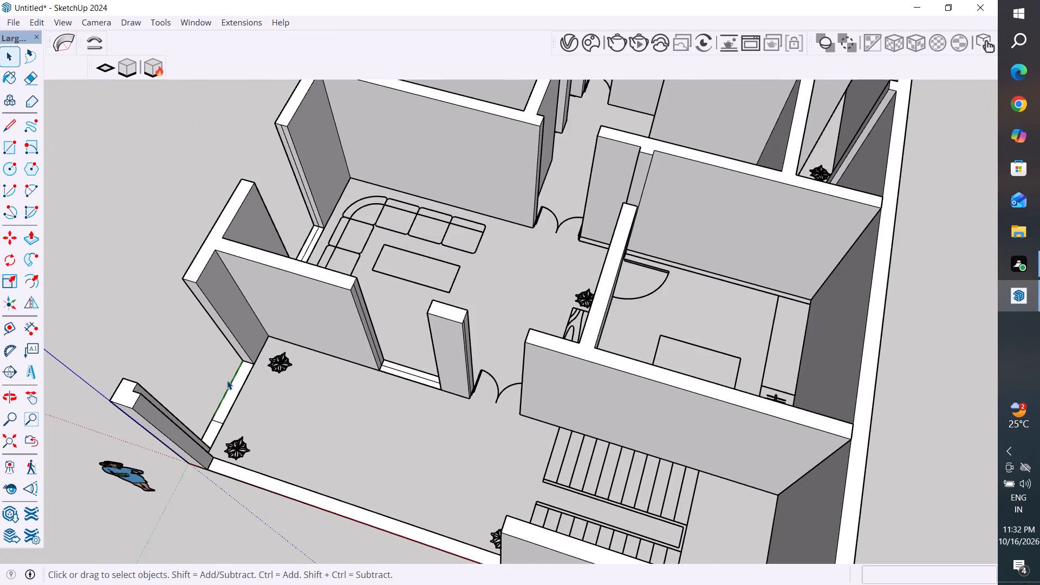
pyautogui.scroll(1, 227, 380)
pyautogui.scroll(-1, 326, 428)
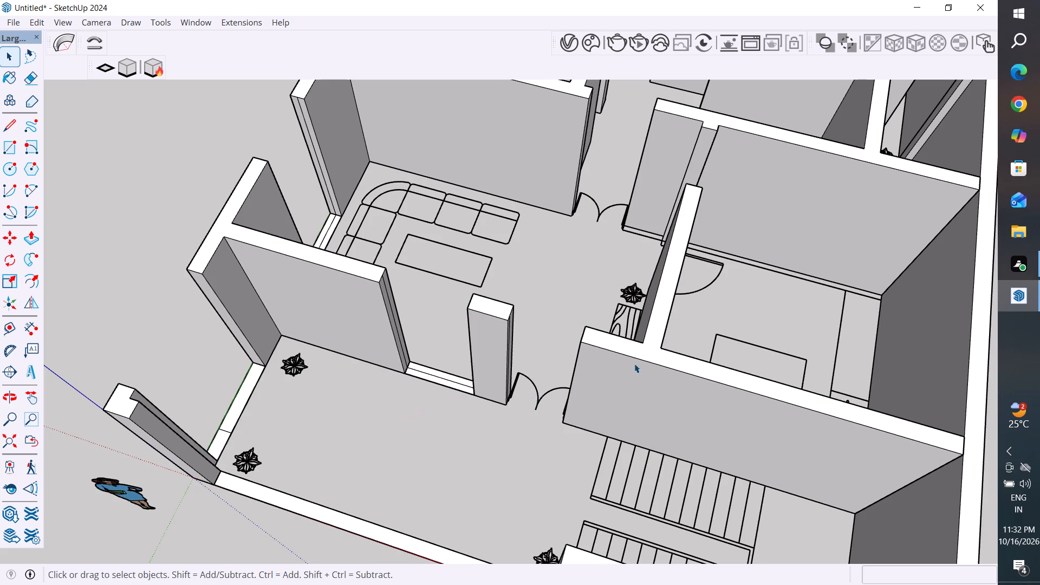
pyautogui.click(4, 150)
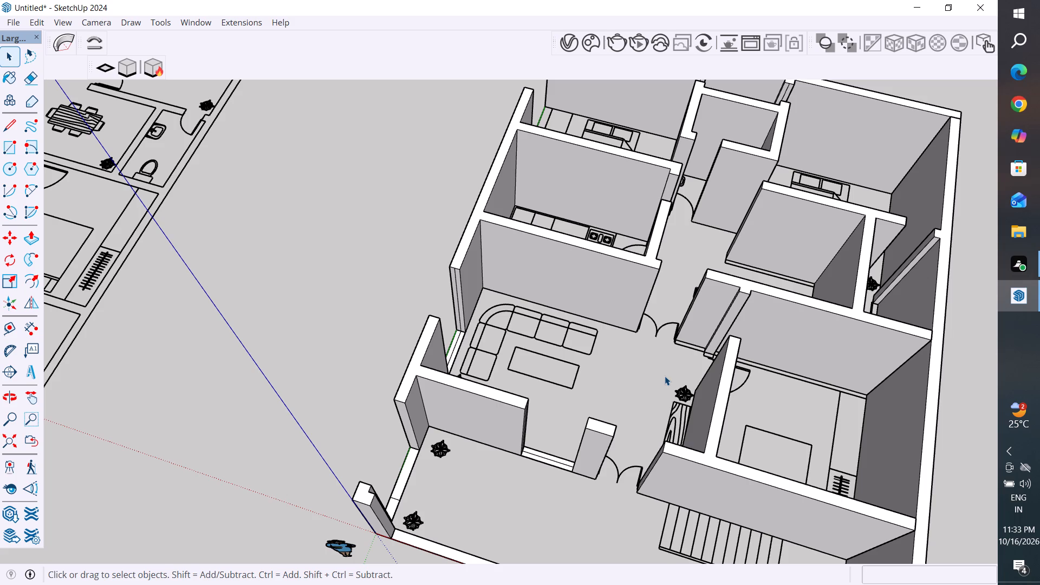
pyautogui.scroll(-5, 591, 381)
pyautogui.moveTo(753, 499); pyautogui.dragTo(778, 499, button='middle')
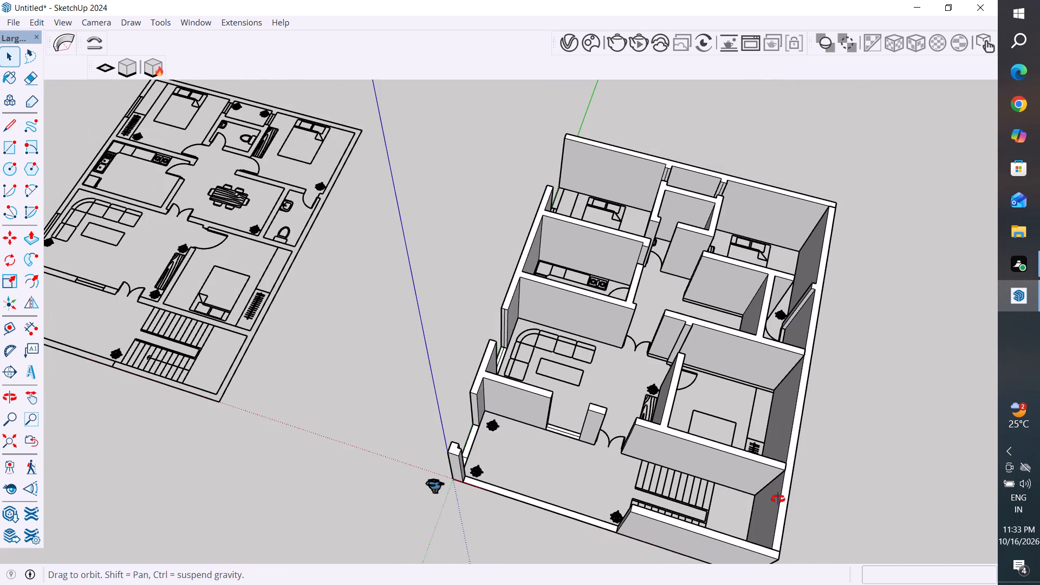
pyautogui.moveTo(778, 499); pyautogui.dragTo(788, 501, button='middle')
pyautogui.moveTo(518, 376); pyautogui.dragTo(738, 497, button='middle')
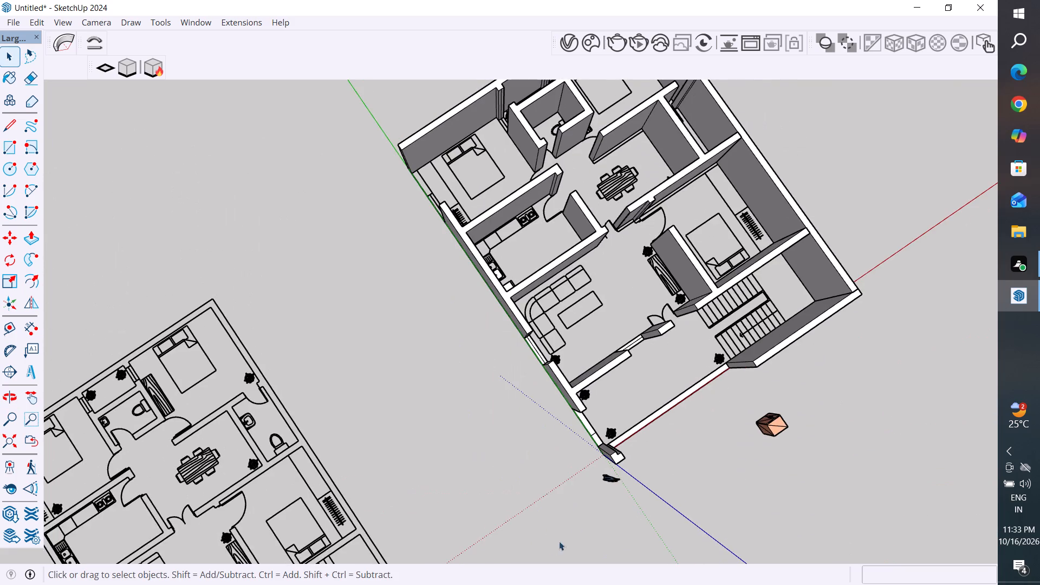
pyautogui.scroll(-7, 556, 542)
pyautogui.moveTo(723, 418); pyautogui.dragTo(495, 374, button='middle')
pyautogui.scroll(5, 678, 413)
pyautogui.moveTo(764, 421); pyautogui.dragTo(721, 414, button='middle')
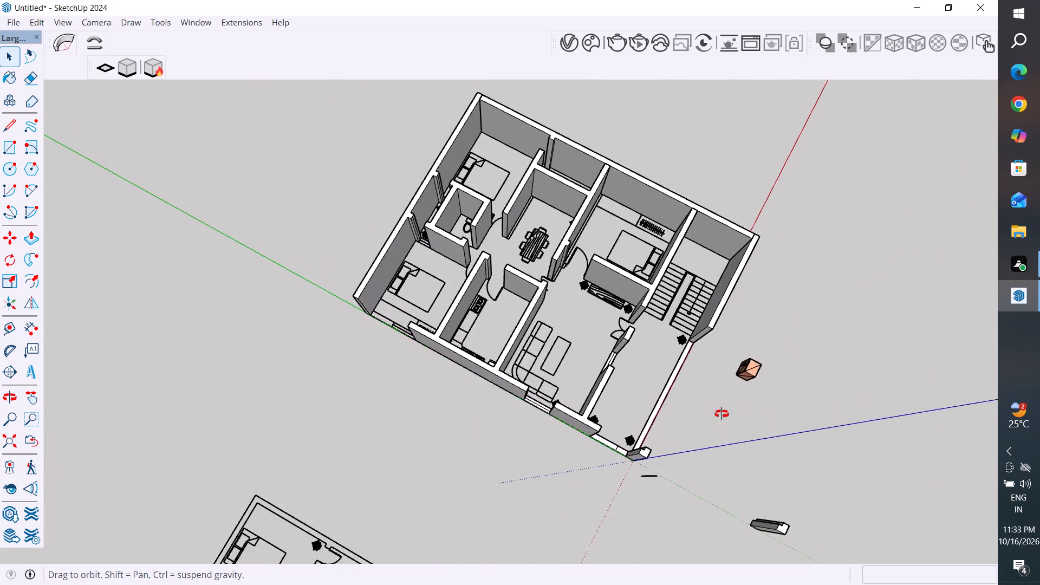
pyautogui.moveTo(721, 414); pyautogui.dragTo(431, 243, button='middle')
pyautogui.scroll(4, 501, 365)
pyautogui.scroll(1, 656, 437)
pyautogui.moveTo(656, 443); pyautogui.dragTo(649, 555, button='middle')
pyautogui.moveTo(711, 374); pyautogui.dragTo(720, 449, button='middle')
pyautogui.scroll(3, 695, 220)
pyautogui.scroll(-6, 555, 407)
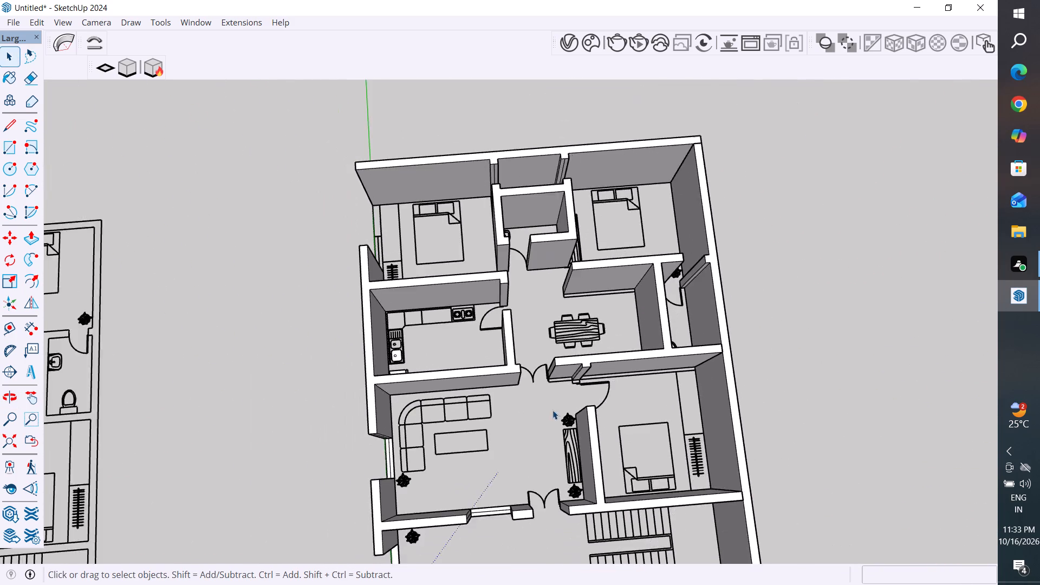
# Delete the stray white face filling the refrigerator symbol in the kitchen, keeping its outline.
pyautogui.scroll(12, 404, 334)
pyautogui.moveTo(424, 422); pyautogui.dragTo(425, 470, button='middle')
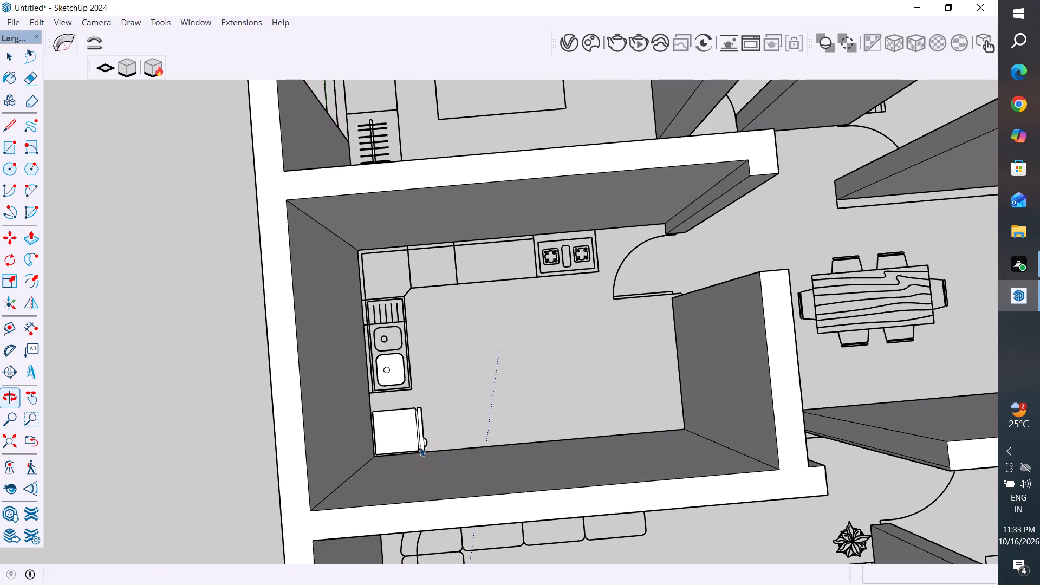
pyautogui.click(408, 427)
pyautogui.press('Delete')
pyautogui.scroll(3, 408, 427)
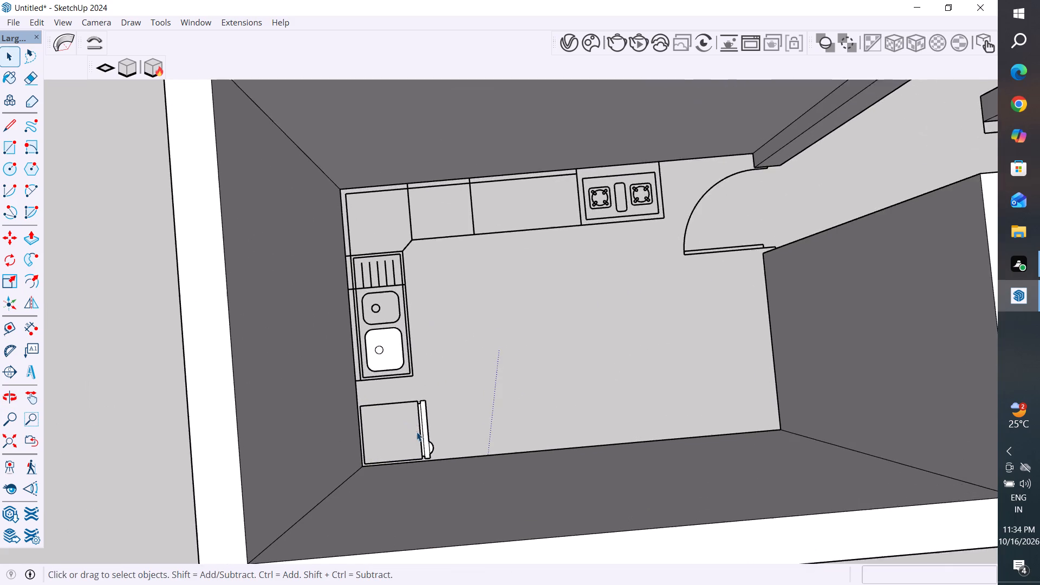
pyautogui.scroll(8, 420, 433)
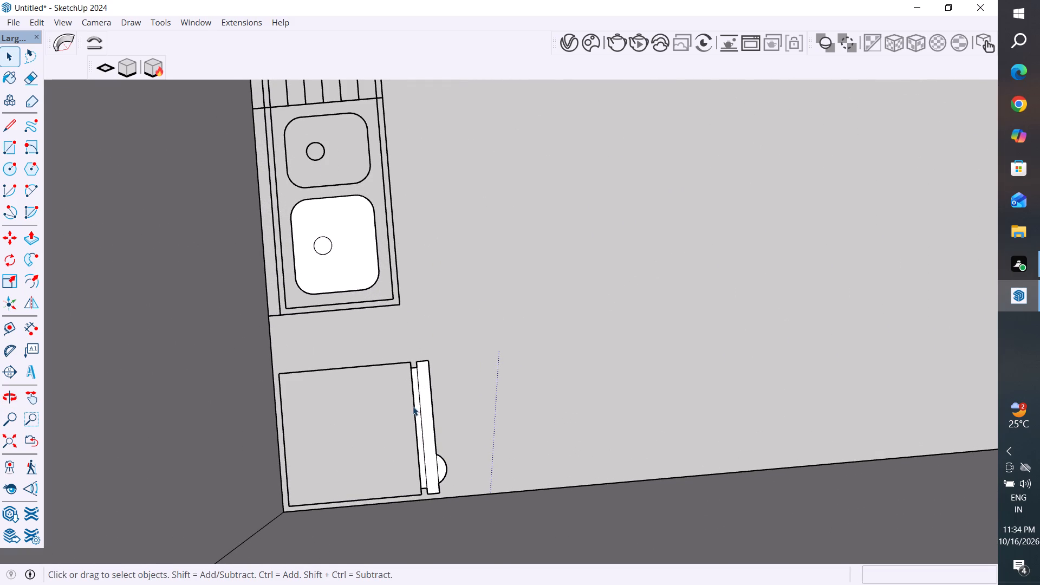
pyautogui.scroll(-6, 354, 488)
pyautogui.scroll(-6, 406, 428)
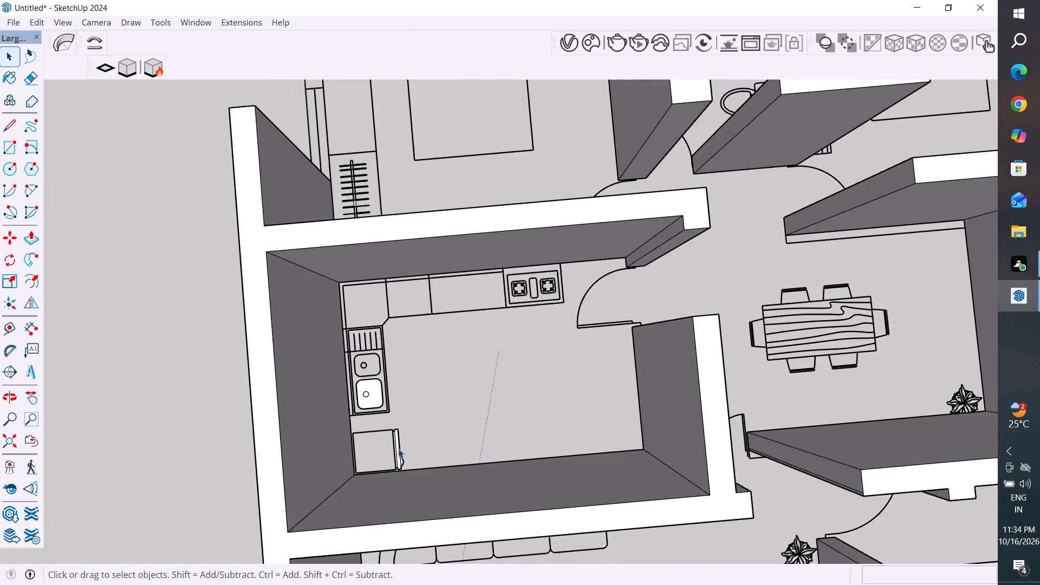
# Delete the stray white face filling the lower sink basin in the kitchen, keeping its outline.
pyautogui.scroll(-7, 398, 448)
pyautogui.scroll(-4, 443, 391)
pyautogui.scroll(-5, 509, 406)
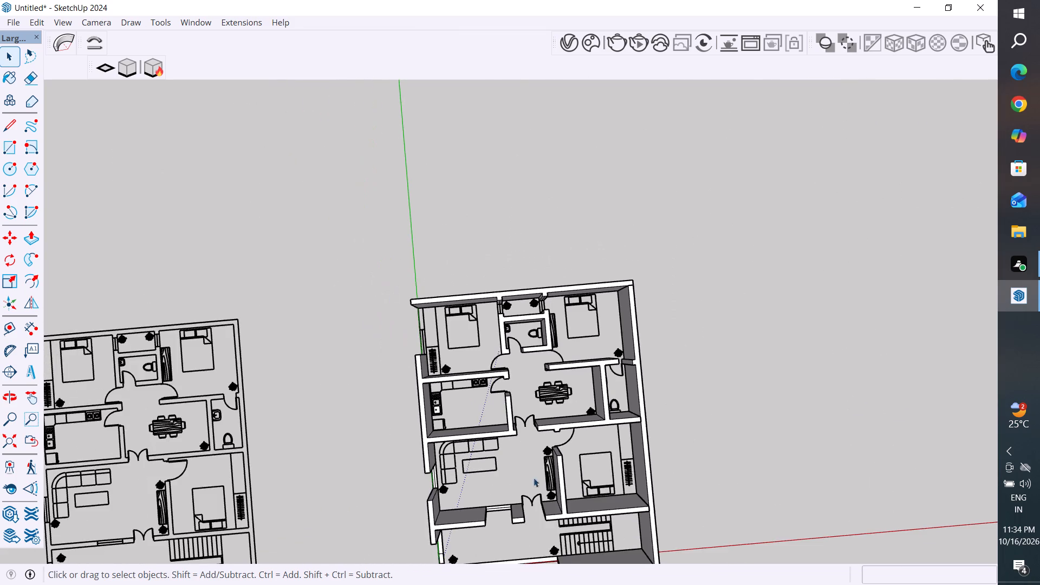
pyautogui.scroll(3, 547, 534)
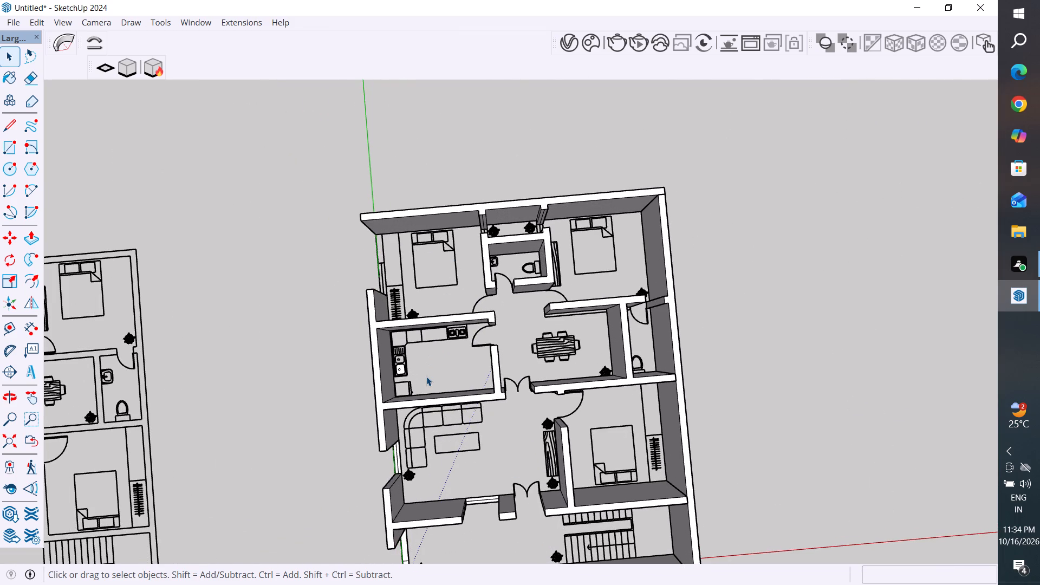
pyautogui.scroll(12, 405, 371)
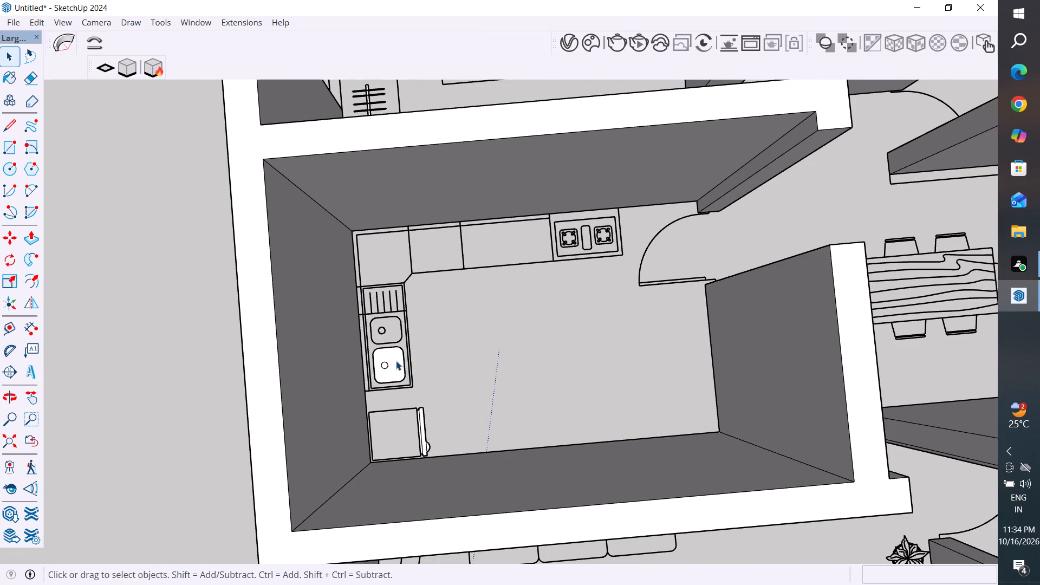
pyautogui.click(396, 361)
pyautogui.press('Delete')
# Delete the stray white faces filling the refrigerator symbol's door, handle and the narrow strip behind the door.
pyautogui.scroll(8, 416, 424)
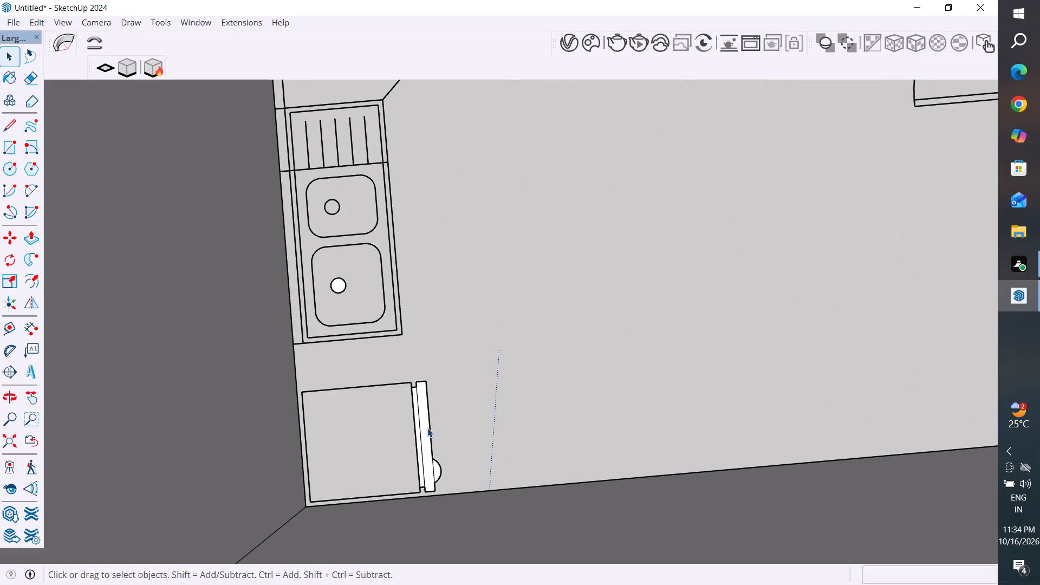
pyautogui.click(424, 424)
pyautogui.press('Delete')
pyautogui.scroll(4, 437, 467)
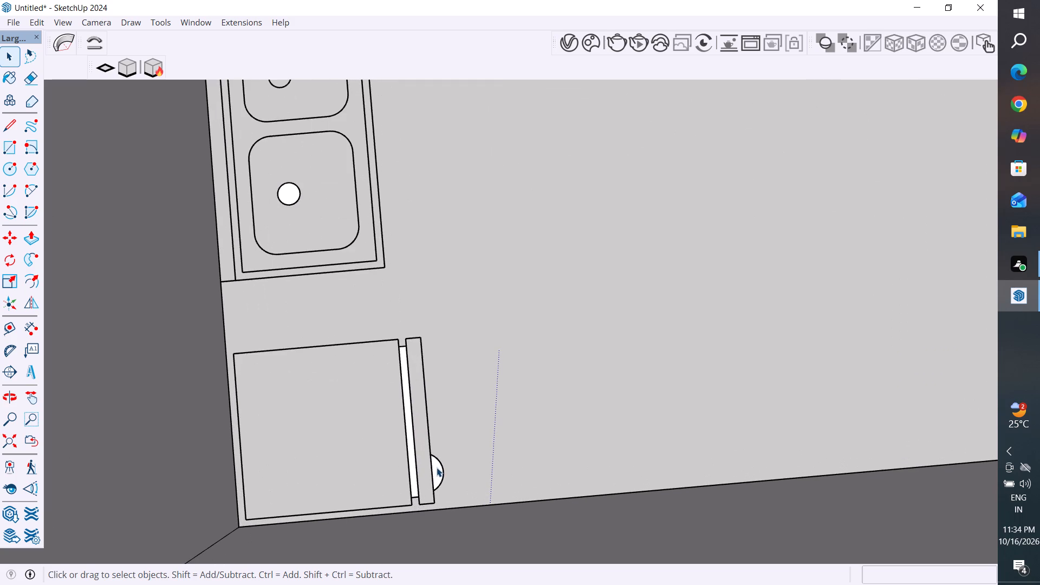
pyautogui.click(437, 467)
pyautogui.press('Delete')
pyautogui.click(411, 440)
pyautogui.press('Delete')
pyautogui.scroll(-4, 414, 447)
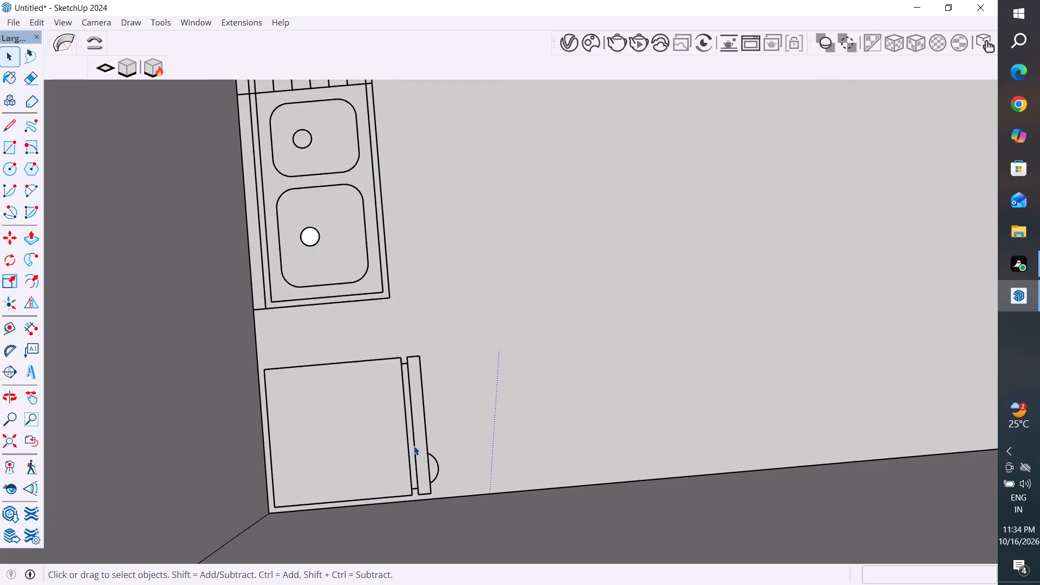
pyautogui.scroll(-2, 414, 446)
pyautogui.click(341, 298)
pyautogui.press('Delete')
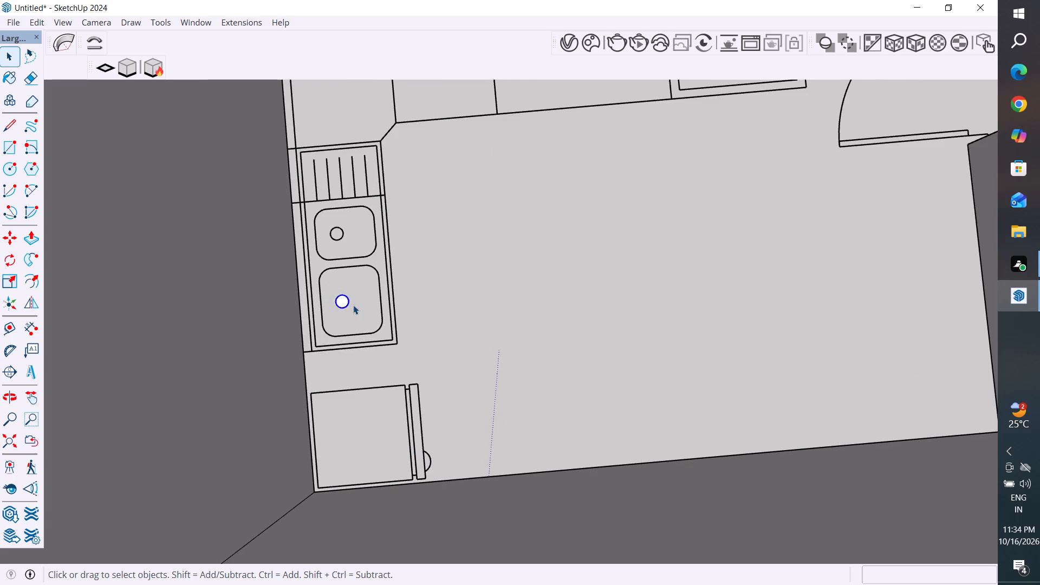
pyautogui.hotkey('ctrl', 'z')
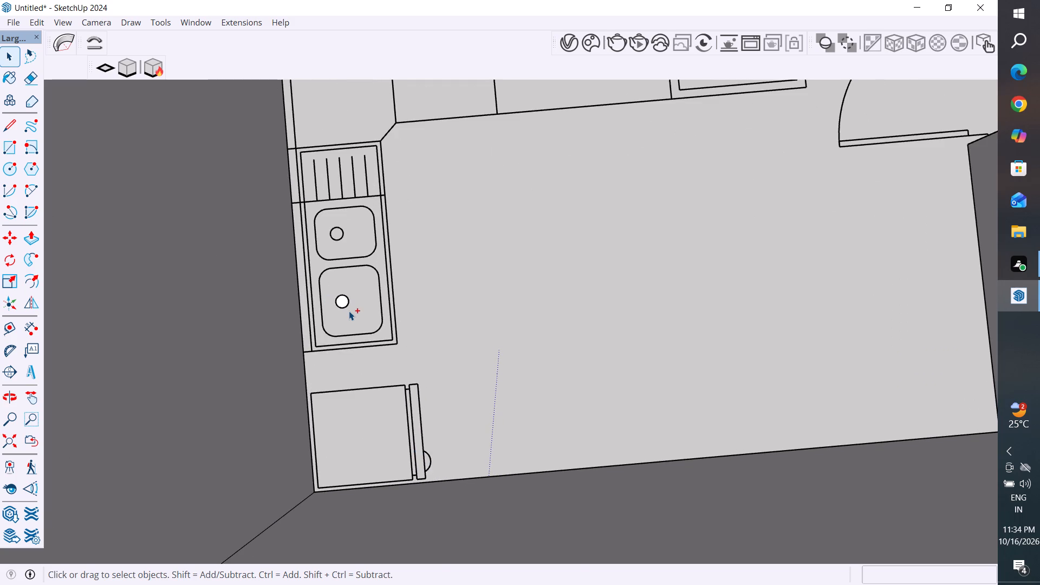
# Delete the white face inside the lower sink basin's drain circle, keeping the circle's edge.
pyautogui.scroll(4, 349, 305)
pyautogui.click(340, 299)
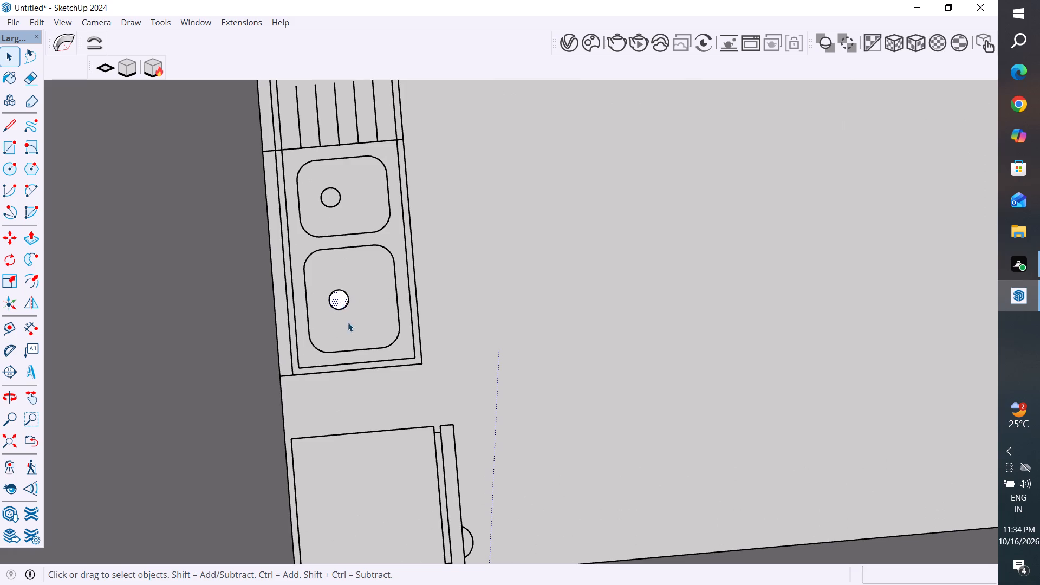
pyautogui.press('Delete')
# Delete the two white faces filling the window strip in the living room's front wall, keeping the lines.
pyautogui.scroll(-20, 381, 361)
pyautogui.scroll(-3, 381, 361)
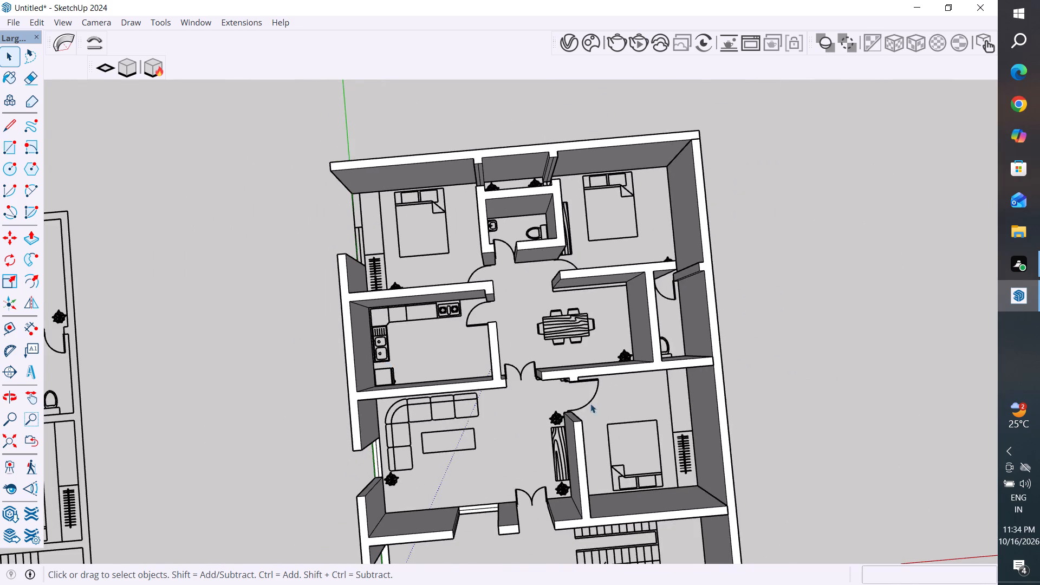
pyautogui.moveTo(591, 406); pyautogui.dragTo(533, 246, button='middle')
pyautogui.scroll(13, 474, 494)
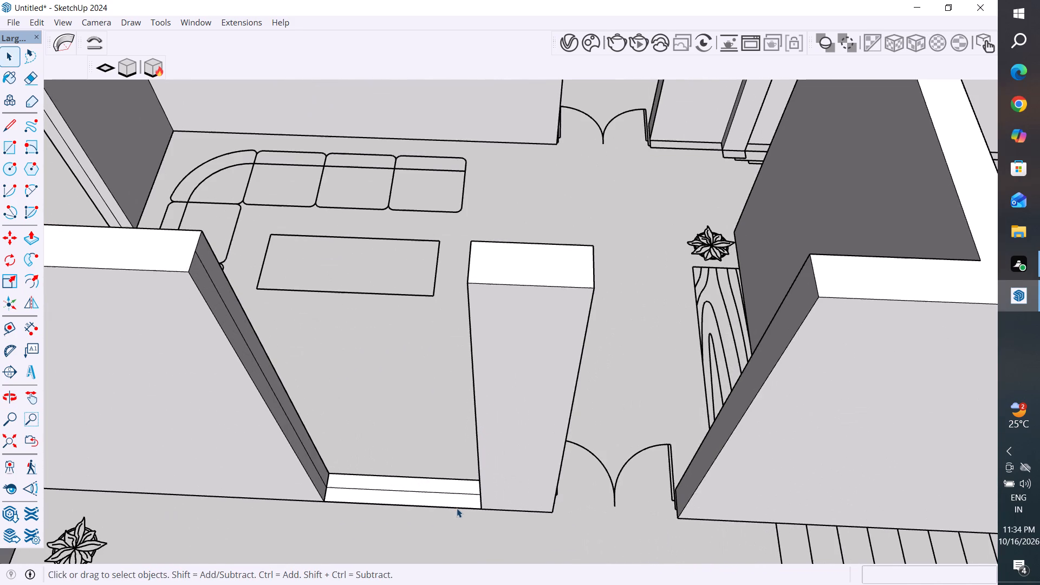
pyautogui.click(456, 500)
pyautogui.press('Delete')
pyautogui.click(461, 485)
pyautogui.press('Delete')
pyautogui.scroll(-3, 474, 486)
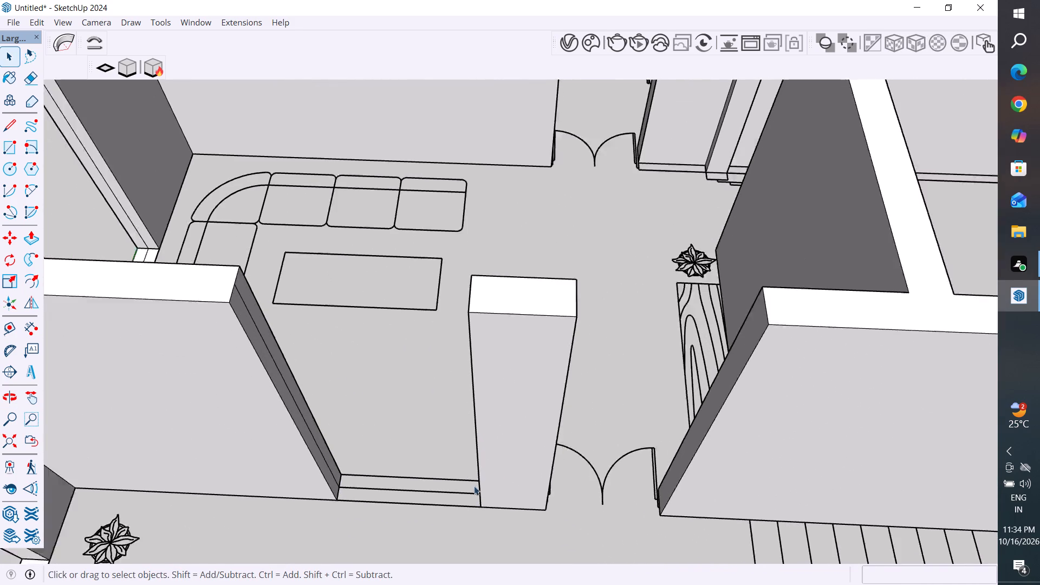
pyautogui.scroll(-3, 474, 486)
# Examine the wall model from above, the front and the side, checking for missing wall pieces and stray faces.
pyautogui.scroll(4, 347, 424)
pyautogui.click(365, 430)
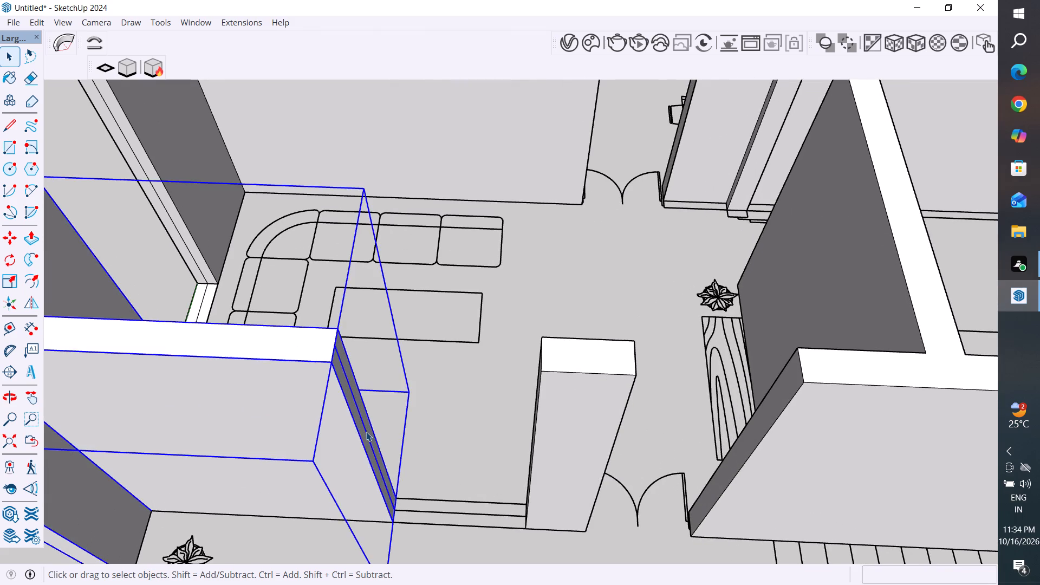
pyautogui.scroll(-12, 395, 470)
pyautogui.click(421, 503)
pyautogui.scroll(-6, 521, 377)
pyautogui.moveTo(572, 459); pyautogui.dragTo(587, 513, button='middle')
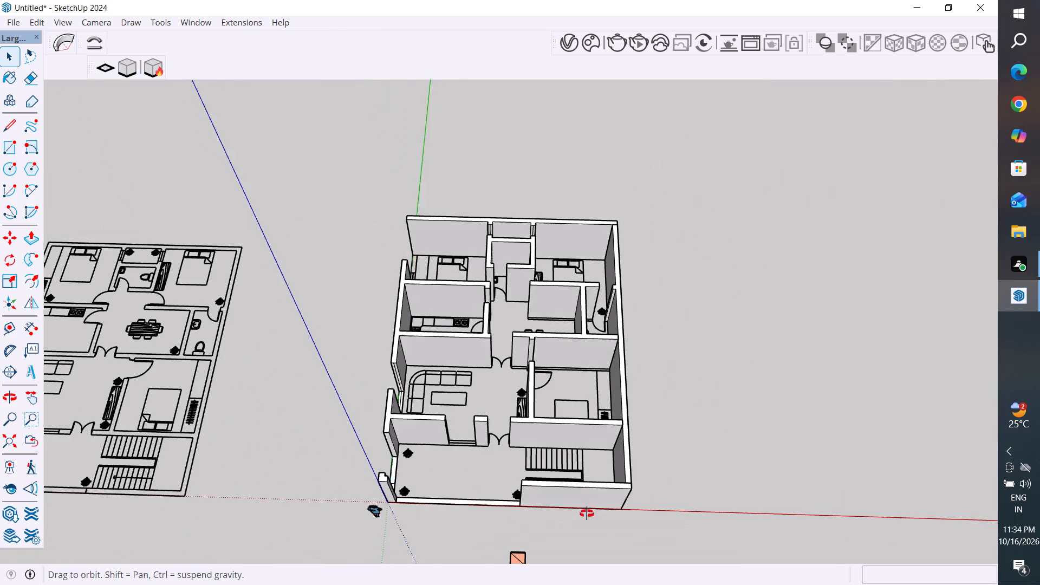
pyautogui.moveTo(587, 513); pyautogui.dragTo(602, 557, button='middle')
pyautogui.moveTo(685, 390); pyautogui.dragTo(872, 477, button='middle')
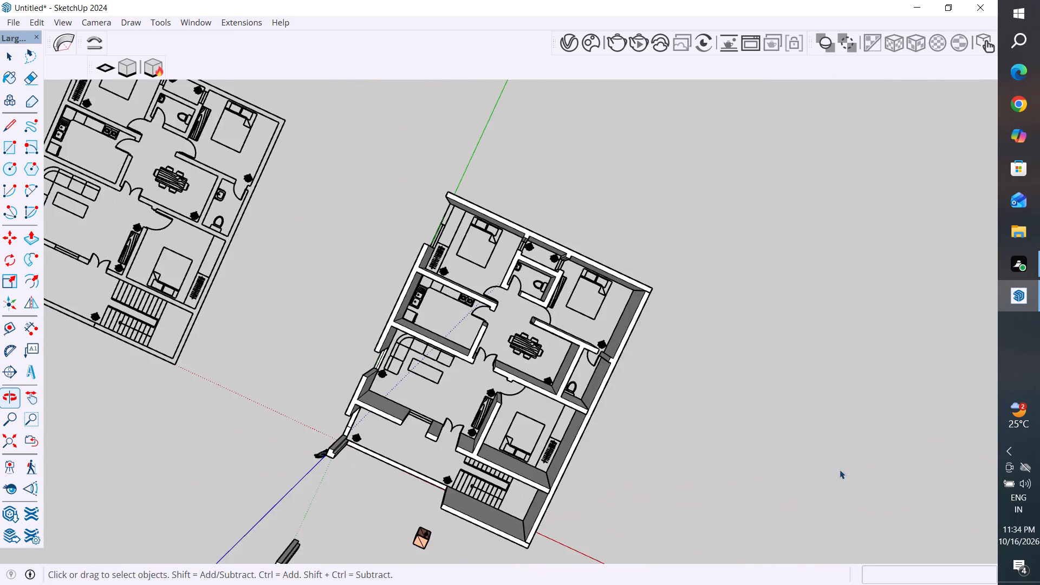
pyautogui.moveTo(478, 452); pyautogui.dragTo(809, 241, button='middle')
pyautogui.moveTo(500, 456); pyautogui.dragTo(855, 375, button='middle')
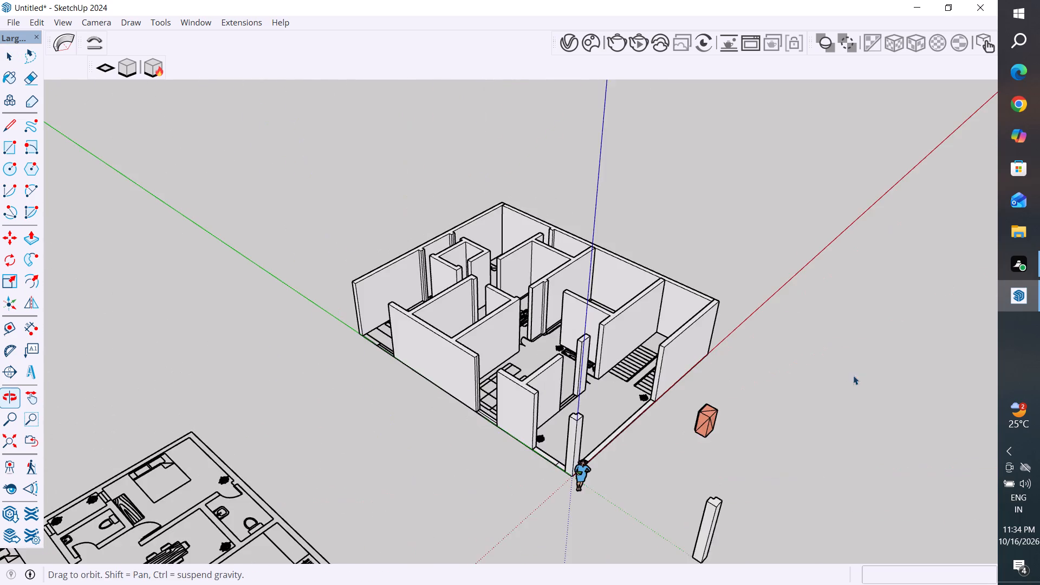
pyautogui.scroll(4, 517, 403)
pyautogui.moveTo(636, 453); pyautogui.dragTo(768, 445, button='middle')
pyautogui.scroll(3, 727, 325)
pyautogui.moveTo(742, 405); pyautogui.dragTo(752, 470, button='middle')
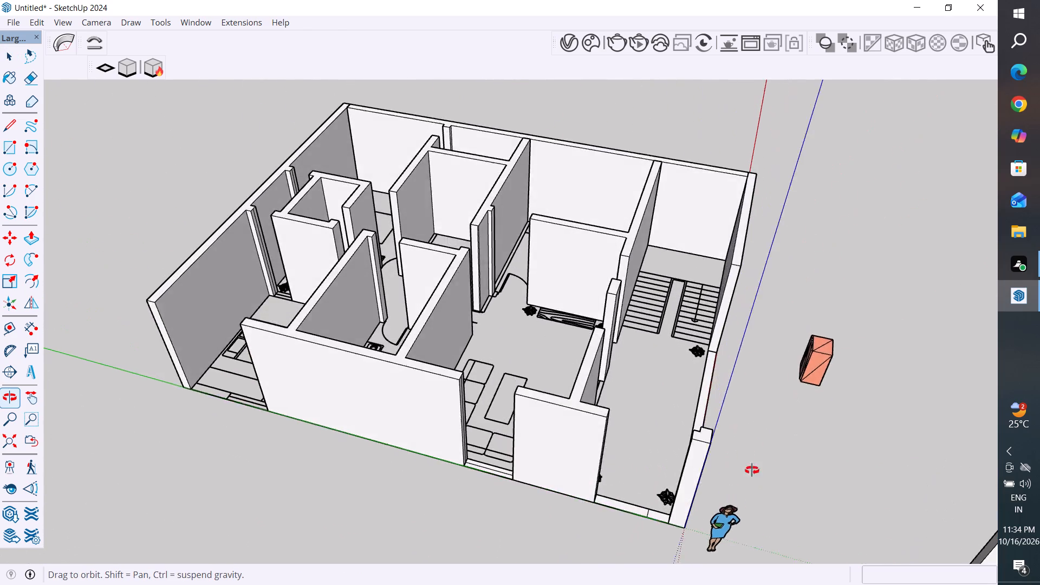
pyautogui.moveTo(752, 470); pyautogui.dragTo(847, 522, button='middle')
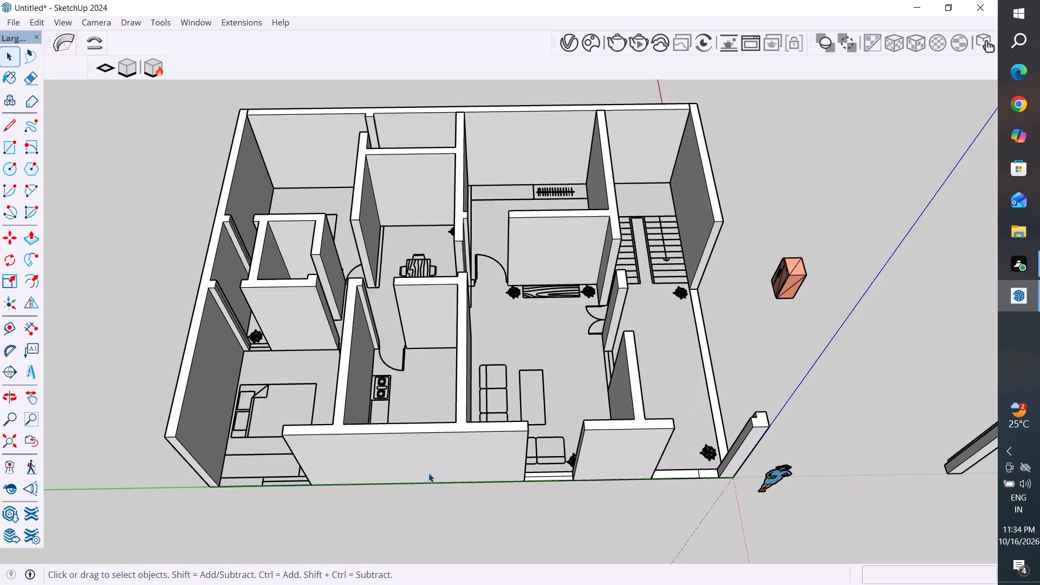
# Draw a 3' 6" by 9" rectangle over the missing side wall piece between the rear bedroom's corner and its window.
pyautogui.scroll(3, 244, 477)
pyautogui.moveTo(296, 506); pyautogui.dragTo(535, 472, button='middle')
pyautogui.scroll(-5, 405, 375)
pyautogui.moveTo(465, 509); pyautogui.dragTo(374, 519, button='middle')
pyautogui.scroll(13, 372, 497)
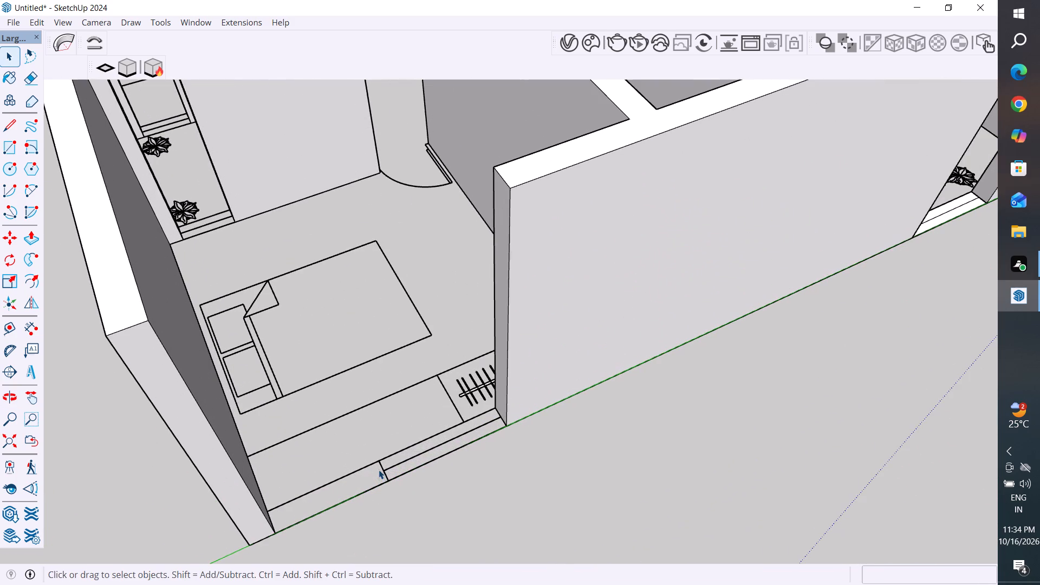
pyautogui.moveTo(448, 486); pyautogui.dragTo(417, 537, button='middle')
pyautogui.scroll(3, 231, 513)
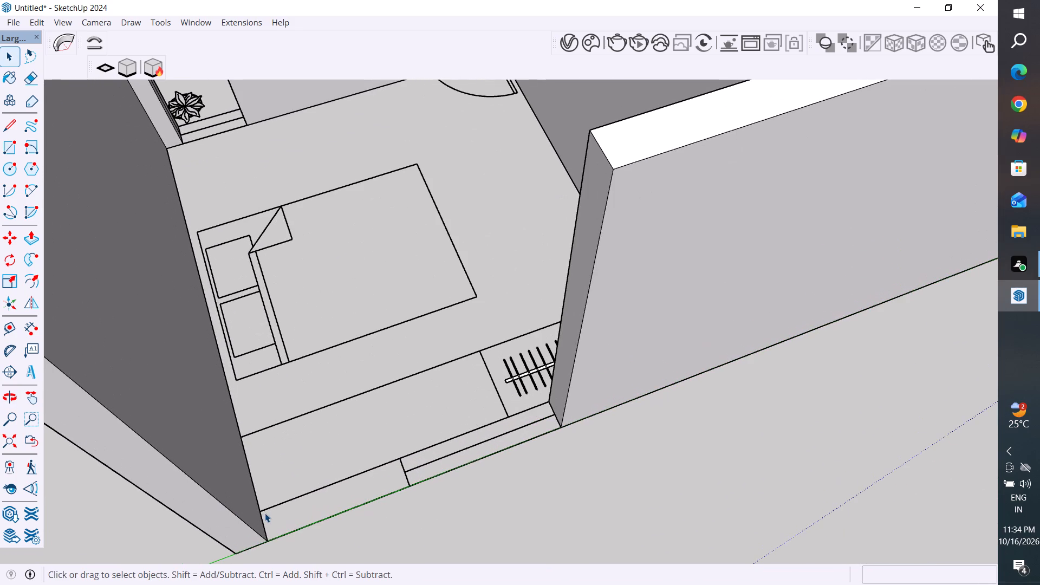
pyautogui.scroll(-4, 407, 492)
pyautogui.scroll(-5, 504, 479)
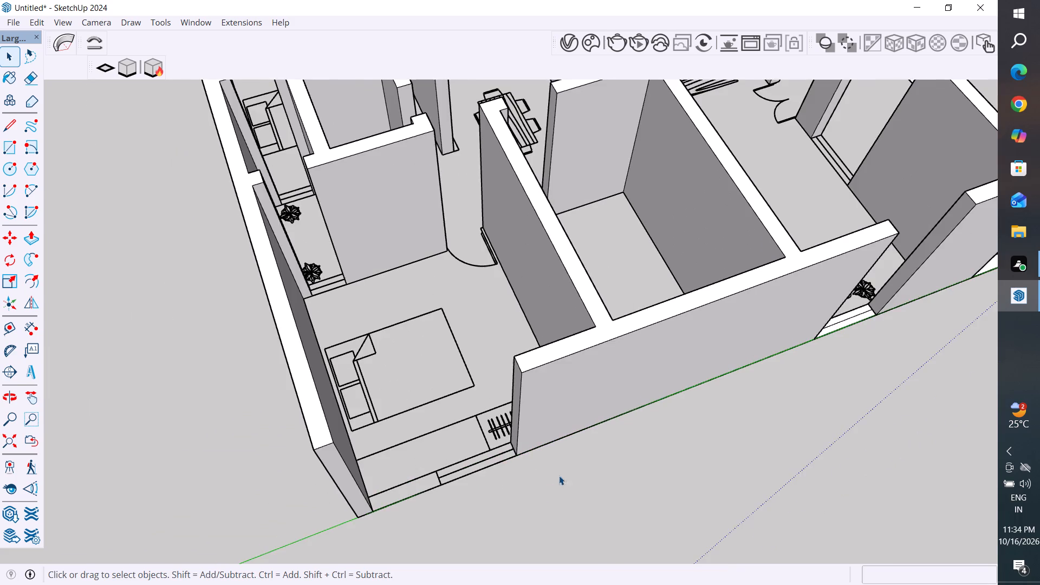
pyautogui.moveTo(544, 489); pyautogui.dragTo(519, 491, button='middle')
pyautogui.click(9, 148)
pyautogui.scroll(5, 315, 489)
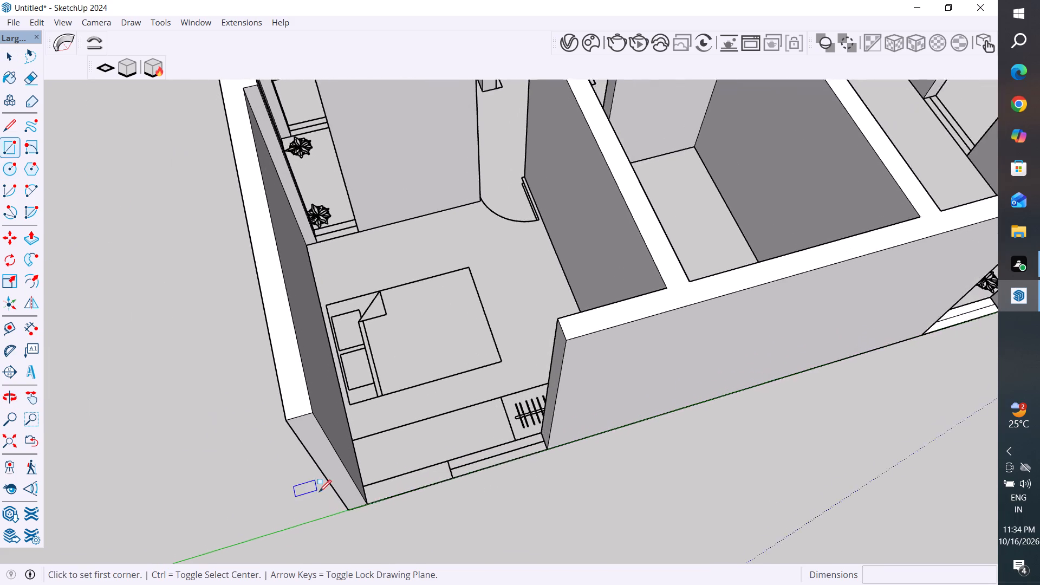
pyautogui.scroll(5, 386, 525)
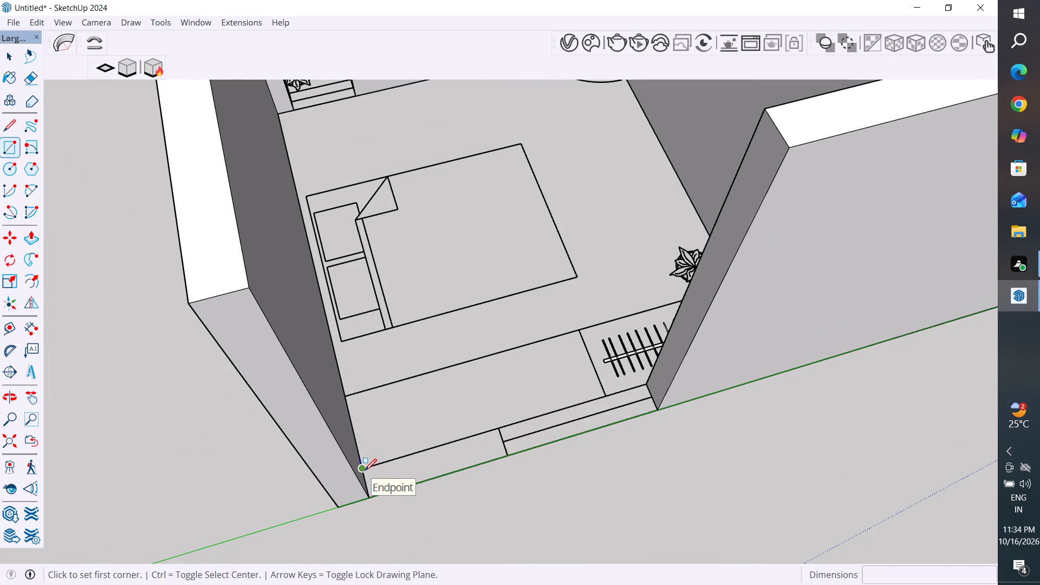
pyautogui.scroll(5, 368, 482)
pyautogui.click(575, 396)
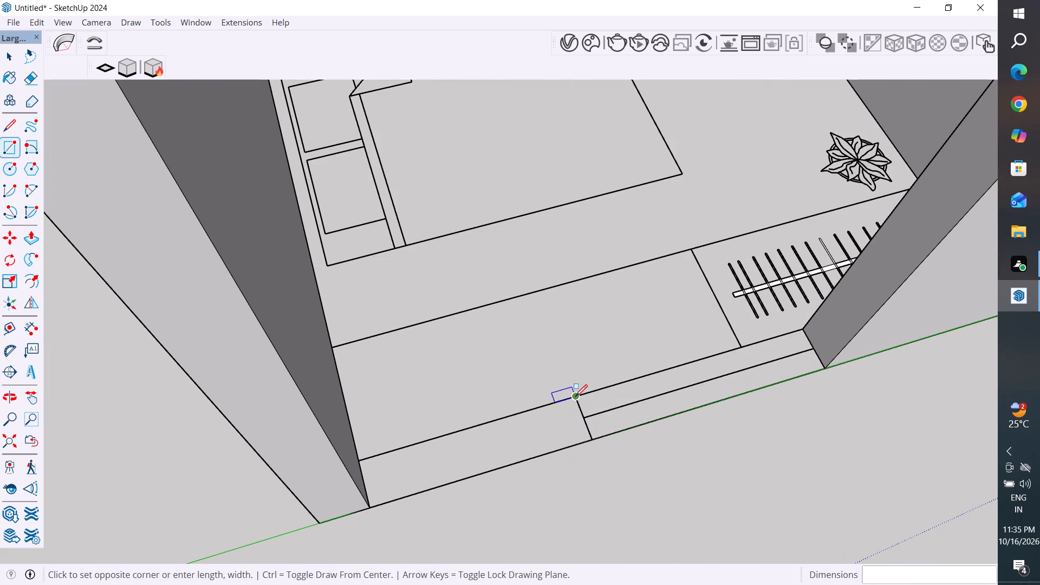
pyautogui.click(370, 505)
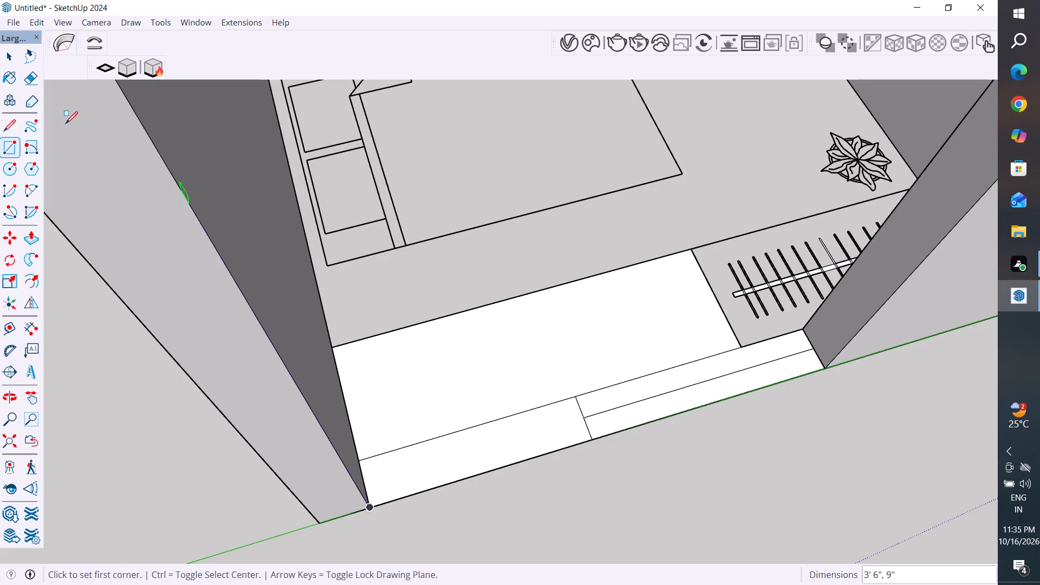
# Delete the unwanted white faces in the bedroom's wardrobe strip and both window strips, keeping only the new wall rectangle filled.
pyautogui.click(6, 55)
pyautogui.click(508, 356)
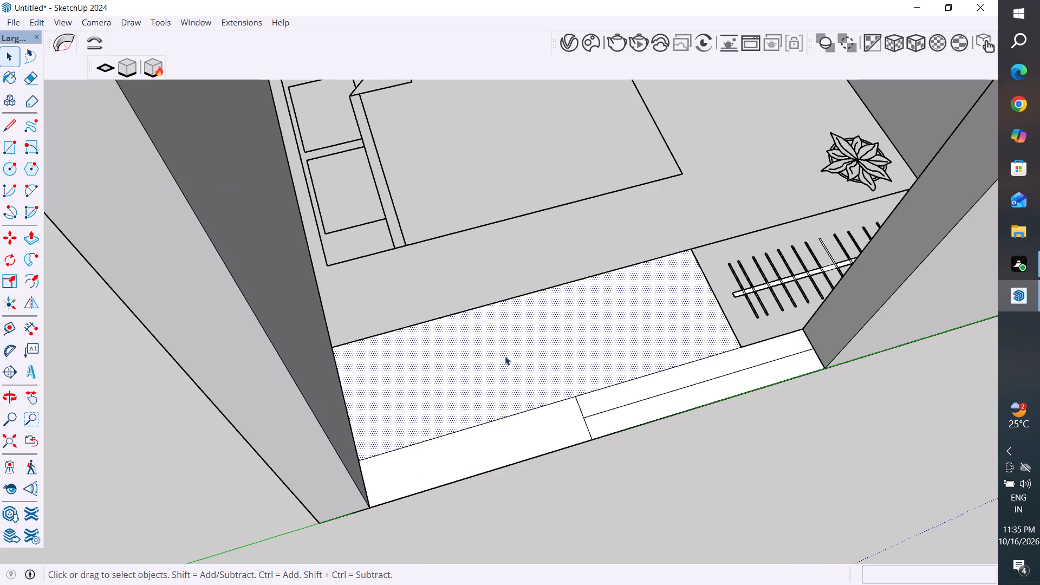
pyautogui.press('Delete')
pyautogui.click(691, 378)
pyautogui.press('Delete')
pyautogui.click(701, 388)
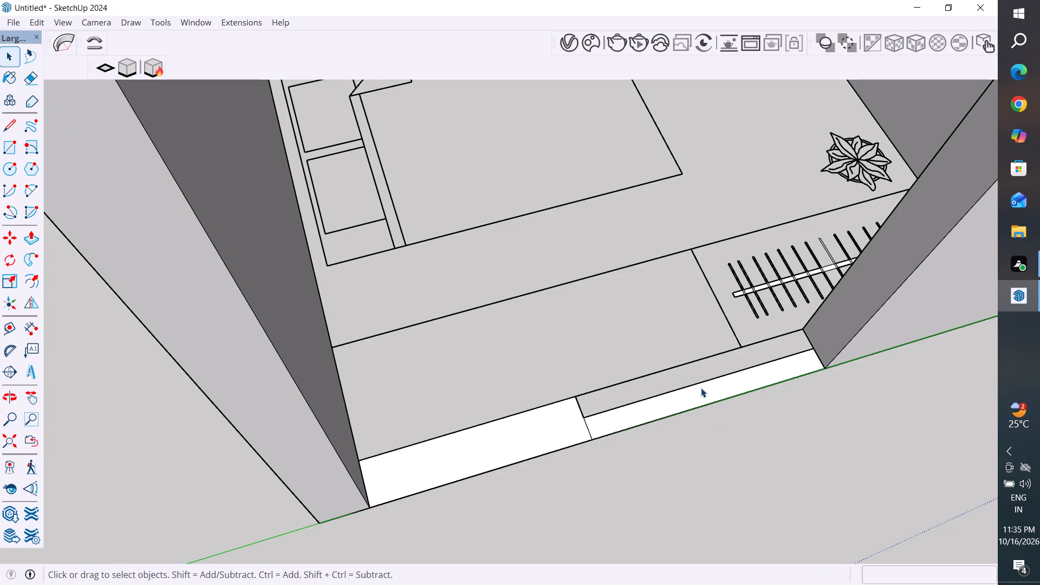
pyautogui.press('Delete')
# Push/Pull the new wall rectangle beside the rear bedroom's corner up to a height of 10'.
pyautogui.scroll(-5, 549, 536)
pyautogui.scroll(-1, 635, 531)
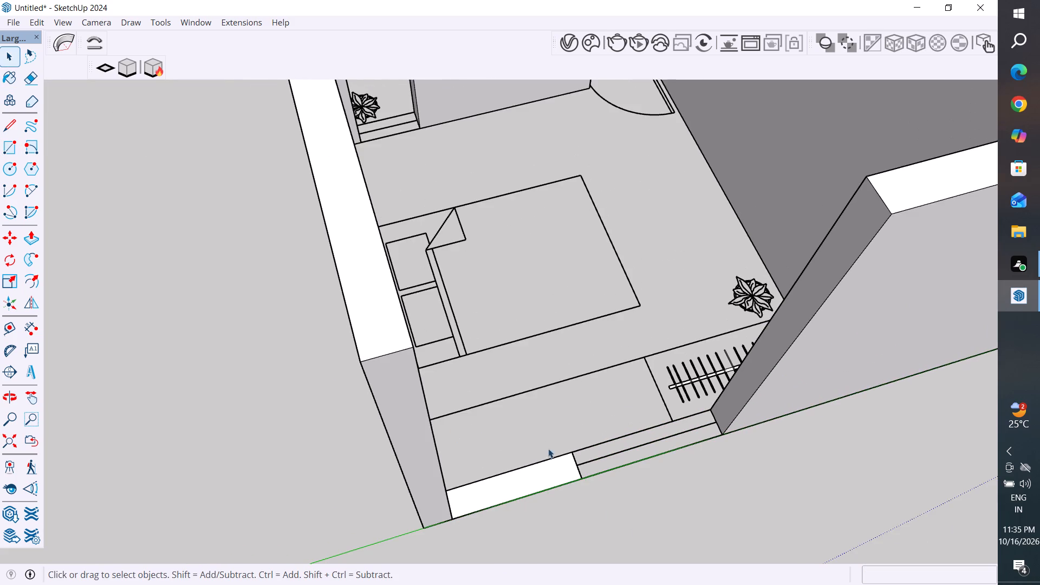
pyautogui.scroll(-4, 502, 469)
pyautogui.moveTo(589, 537); pyautogui.dragTo(513, 483, button='middle')
pyautogui.scroll(4, 480, 483)
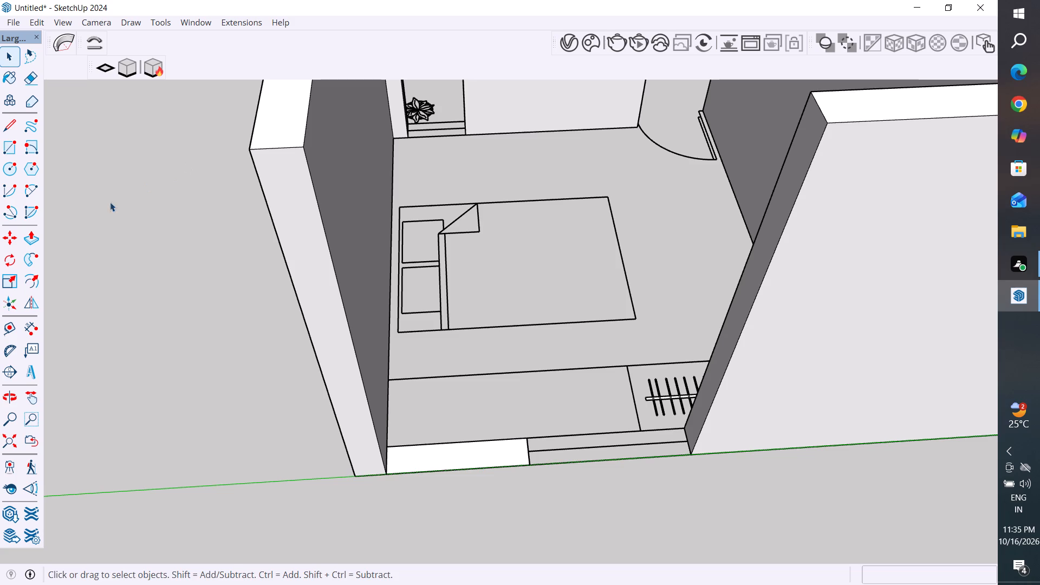
pyautogui.click(36, 238)
pyautogui.click(427, 455)
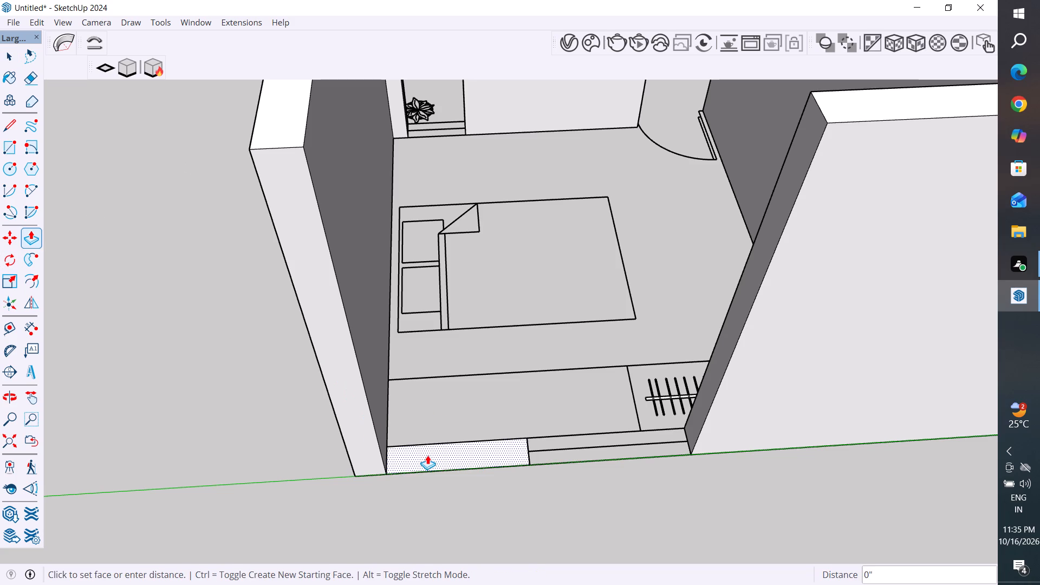
pyautogui.write("10'")
pyautogui.press('Return')
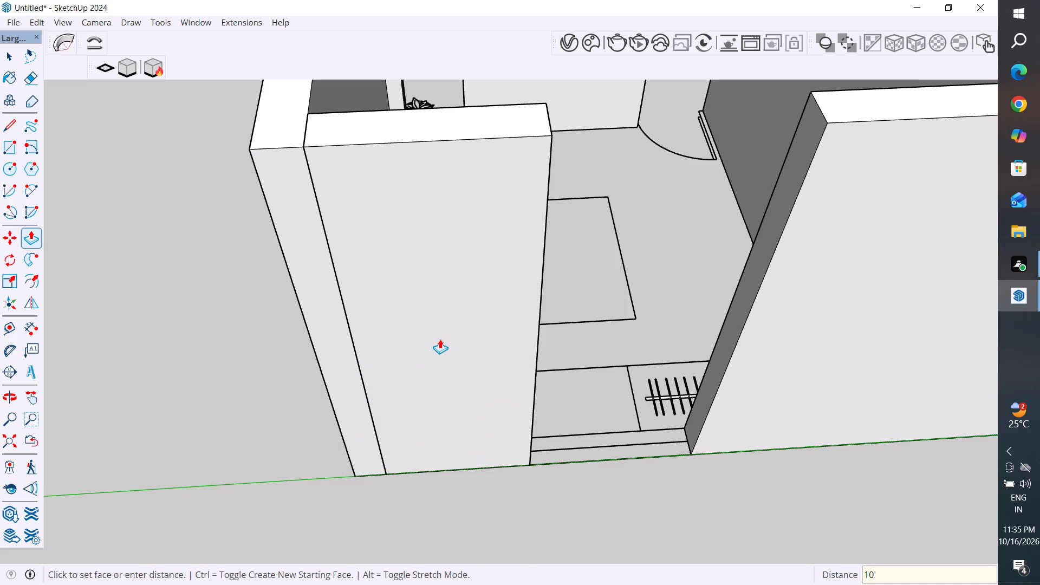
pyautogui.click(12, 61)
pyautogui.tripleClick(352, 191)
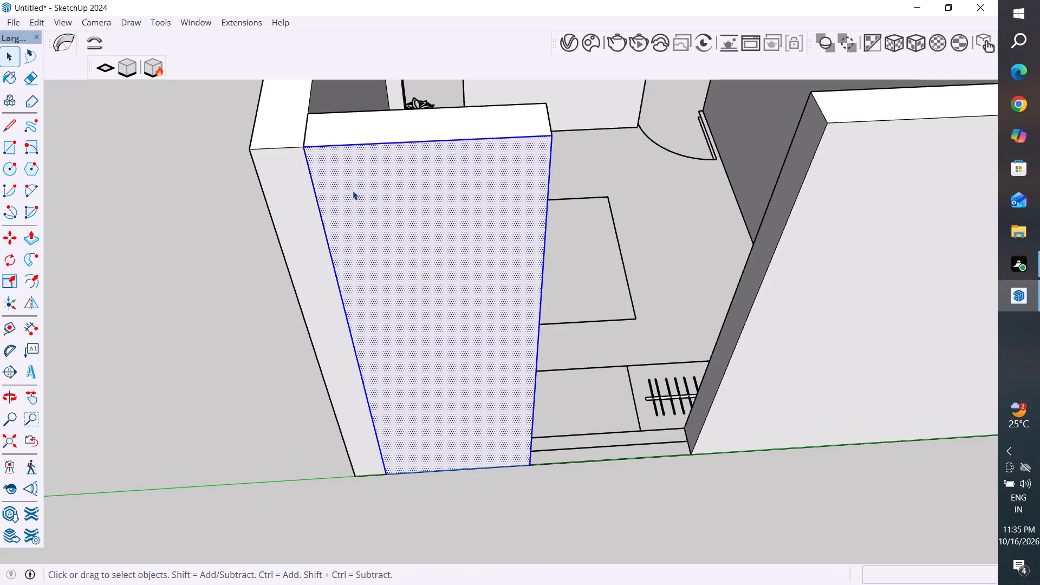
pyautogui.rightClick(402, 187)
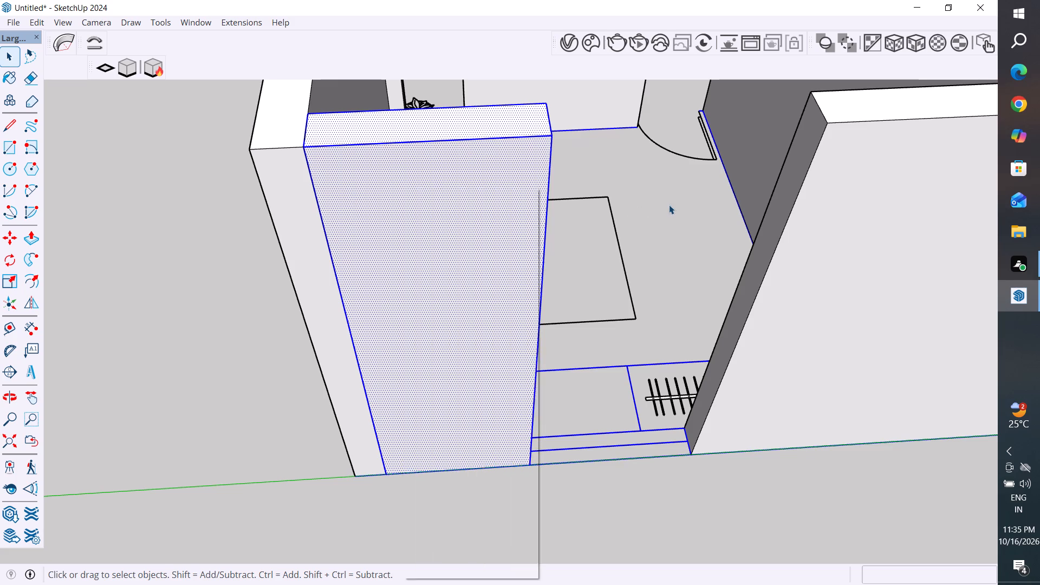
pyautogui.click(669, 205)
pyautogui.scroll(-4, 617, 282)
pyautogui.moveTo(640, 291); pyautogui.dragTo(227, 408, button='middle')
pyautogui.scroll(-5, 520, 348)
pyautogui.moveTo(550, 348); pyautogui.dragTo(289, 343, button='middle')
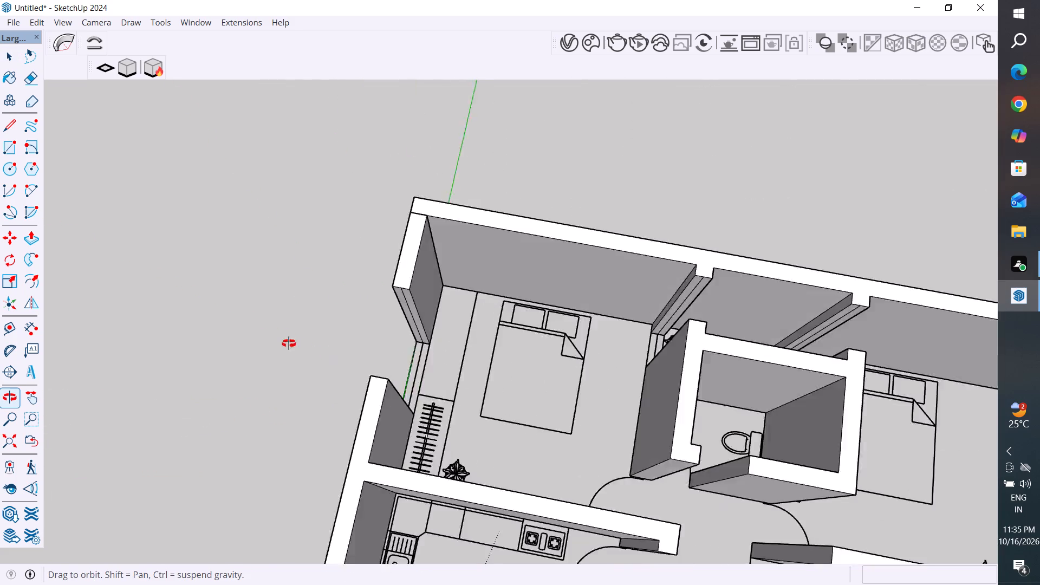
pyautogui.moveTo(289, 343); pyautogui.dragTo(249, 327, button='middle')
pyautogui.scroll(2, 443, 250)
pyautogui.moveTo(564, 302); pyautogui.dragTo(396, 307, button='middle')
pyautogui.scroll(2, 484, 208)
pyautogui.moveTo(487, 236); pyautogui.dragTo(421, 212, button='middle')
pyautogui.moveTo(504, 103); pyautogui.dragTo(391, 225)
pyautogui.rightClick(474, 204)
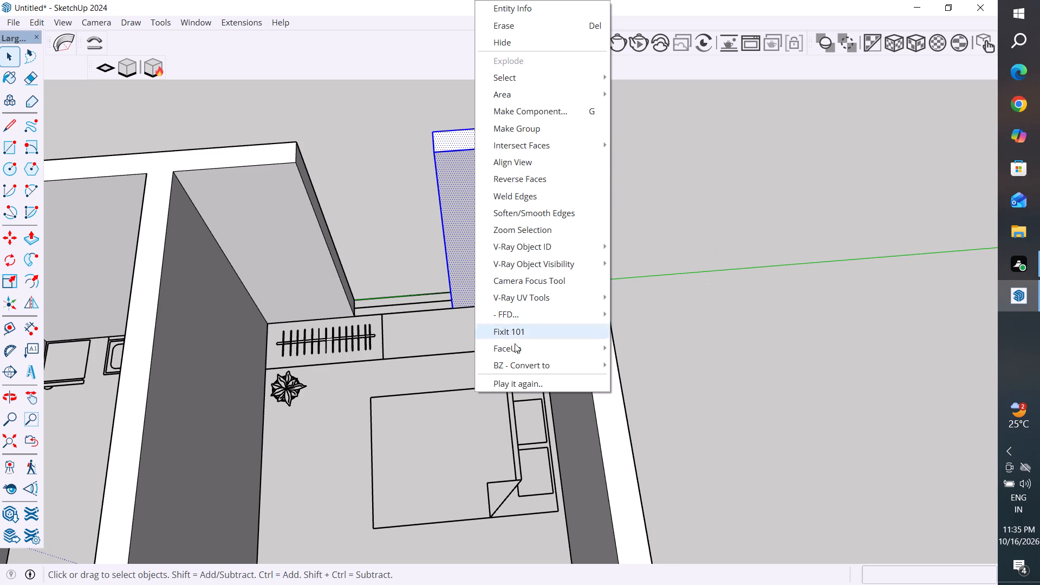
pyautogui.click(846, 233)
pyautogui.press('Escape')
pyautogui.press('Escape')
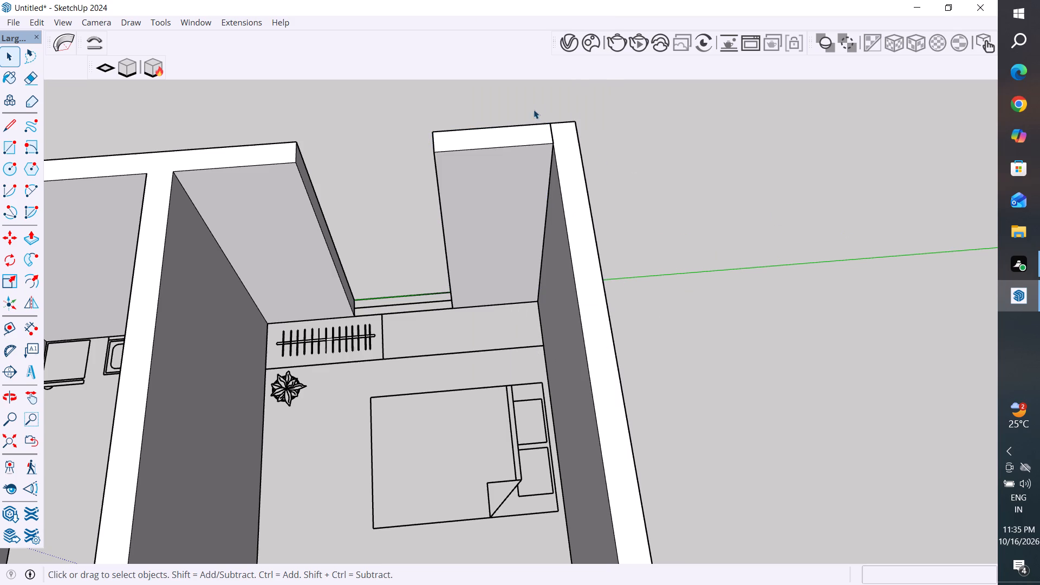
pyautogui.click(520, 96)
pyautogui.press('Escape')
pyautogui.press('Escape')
# Copy the raised wall piece beside the rear bedroom's corner outward along the red axis by about 5' 11".
pyautogui.moveTo(504, 96); pyautogui.dragTo(413, 213)
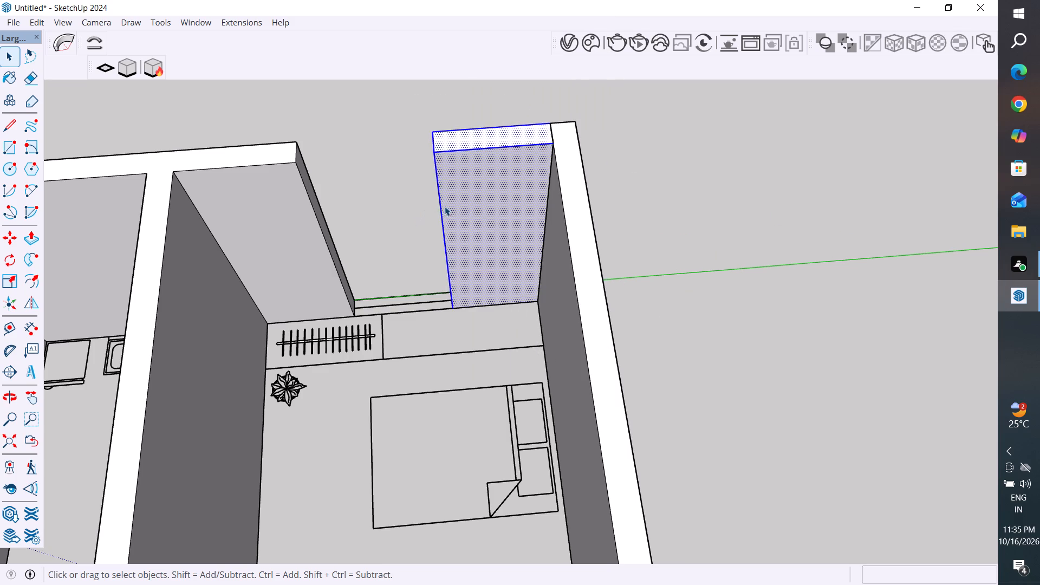
pyautogui.moveTo(677, 279); pyautogui.dragTo(1031, 239, button='middle')
pyautogui.moveTo(278, 334); pyautogui.dragTo(614, 370, button='middle')
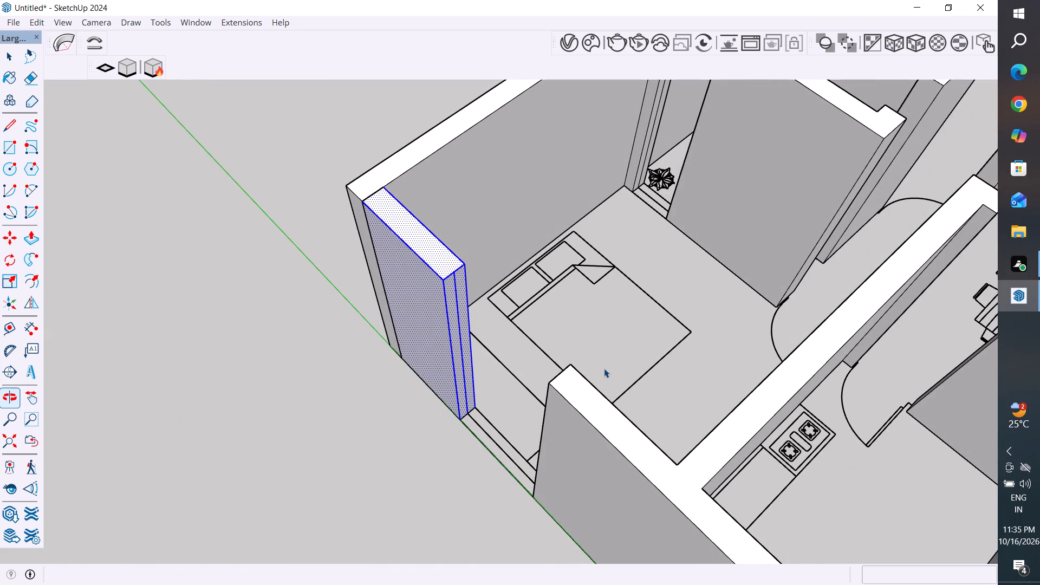
pyautogui.press('m')
pyautogui.click(461, 420)
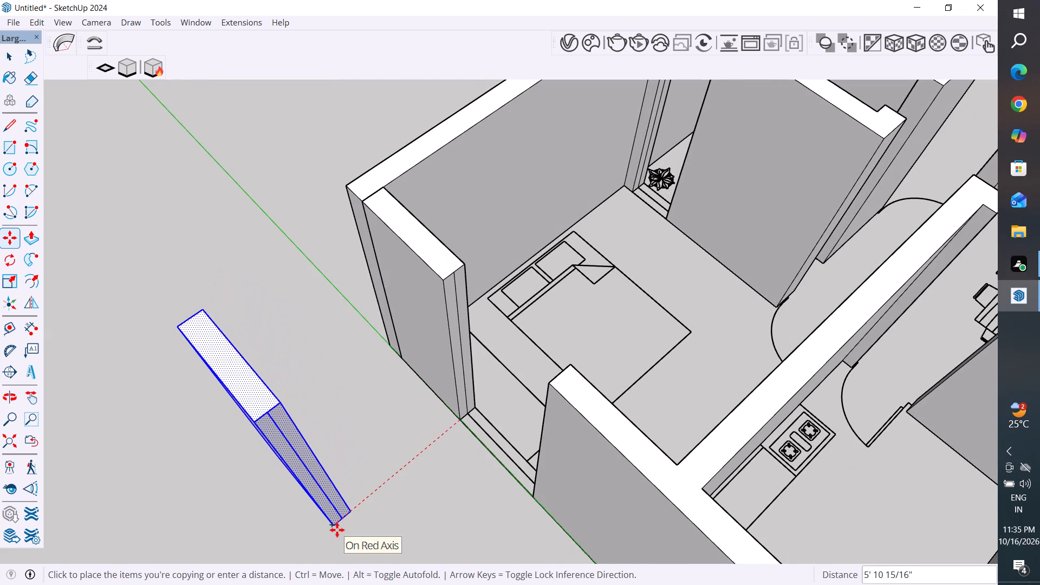
pyautogui.click(337, 530)
pyautogui.click(10, 60)
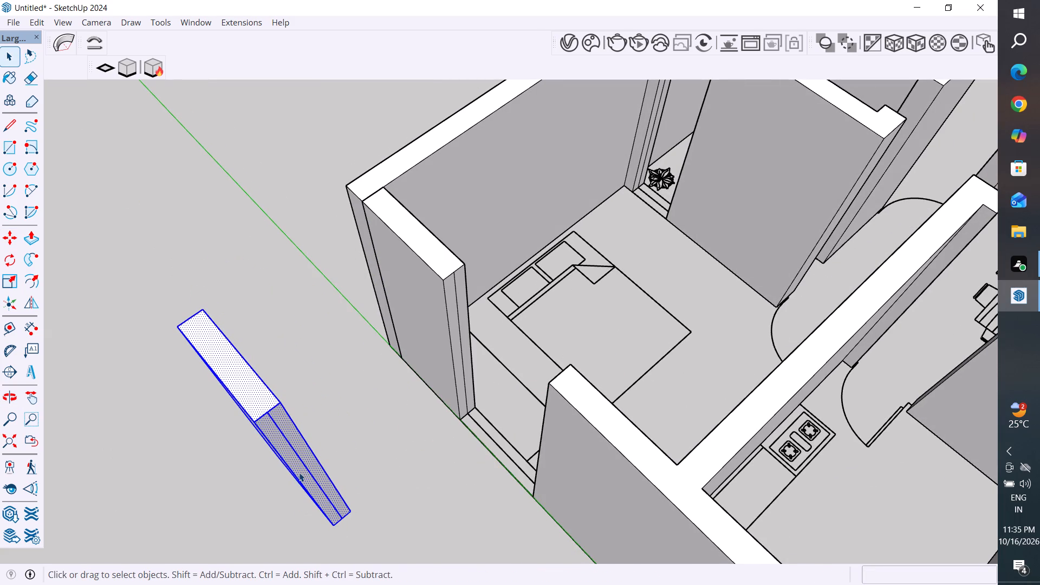
# Delete the vertical dividing line on the end of the copied wall piece.
pyautogui.click(340, 419)
pyautogui.click(301, 460)
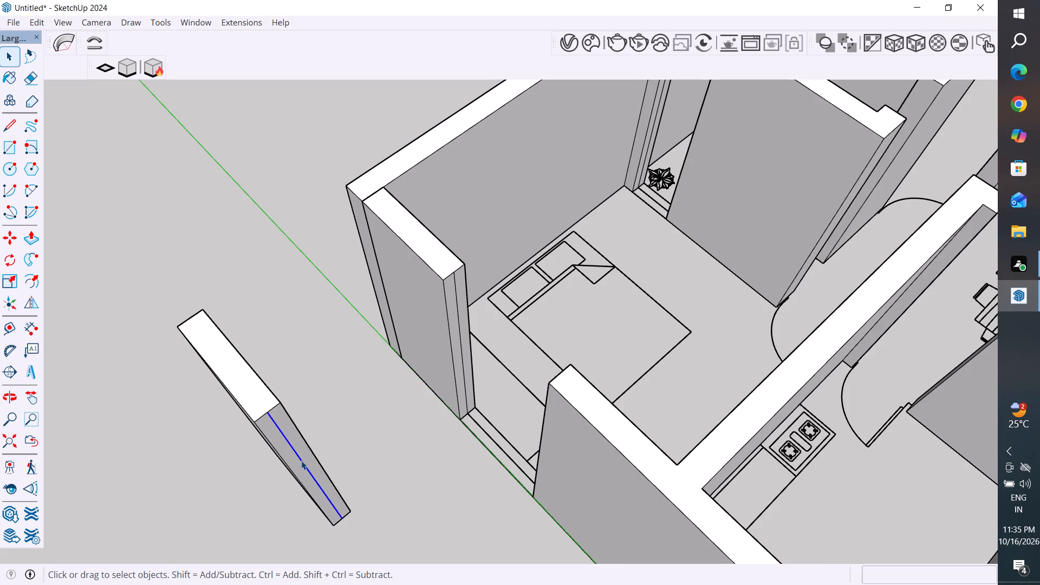
pyautogui.press('Delete')
# Draw a full-height rectangle across the open end of the copied wall piece to close it.
pyautogui.scroll(-5, 346, 458)
pyautogui.moveTo(359, 467); pyautogui.dragTo(365, 276, button='middle')
pyautogui.moveTo(327, 406); pyautogui.dragTo(358, 162, button='middle')
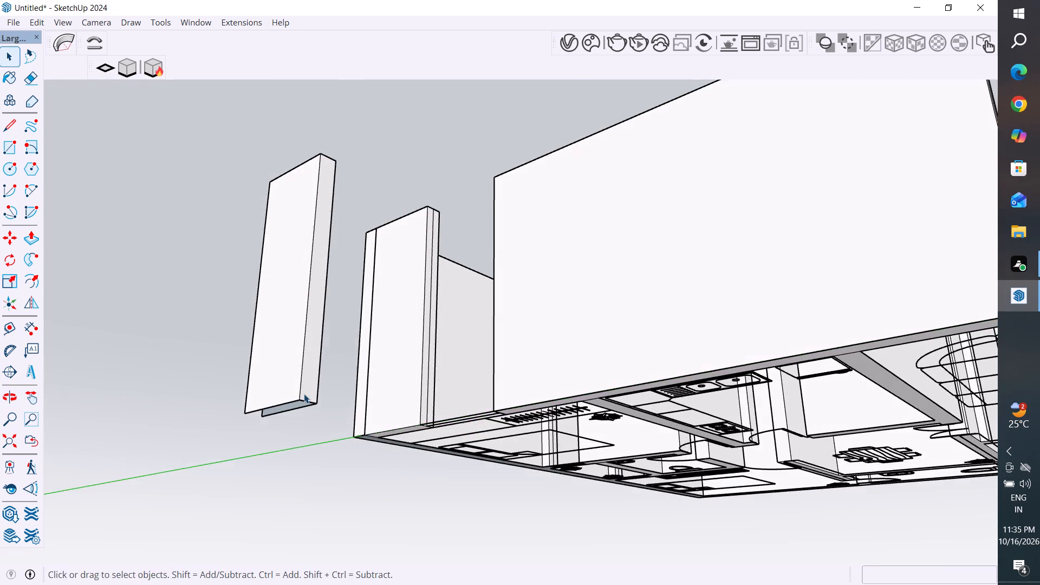
pyautogui.moveTo(303, 394); pyautogui.dragTo(818, 445, button='middle')
pyautogui.scroll(1, 818, 445)
pyautogui.scroll(-5, 707, 452)
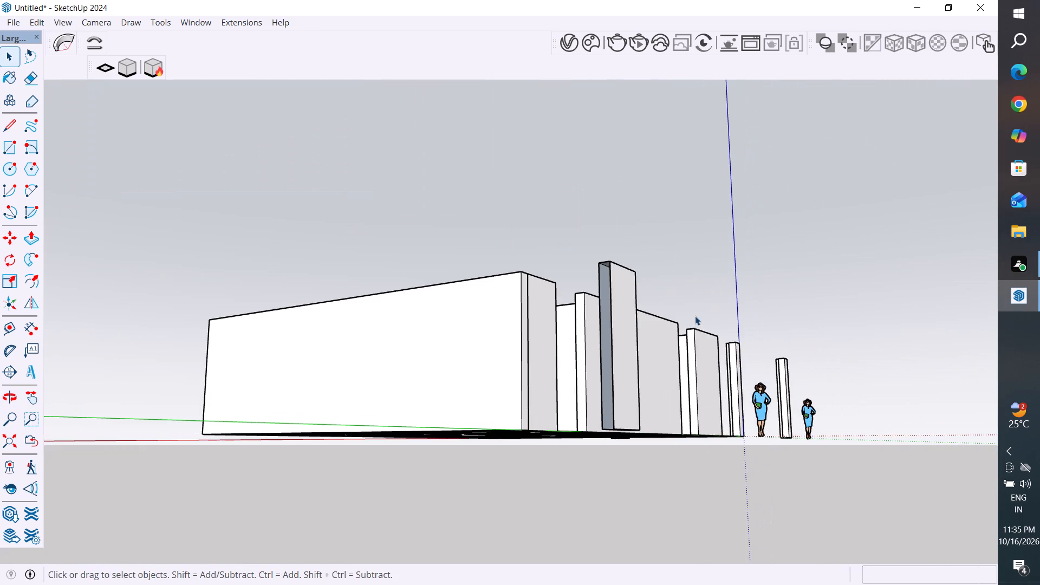
pyautogui.moveTo(671, 330); pyautogui.dragTo(685, 445, button='middle')
pyautogui.scroll(-5, 706, 296)
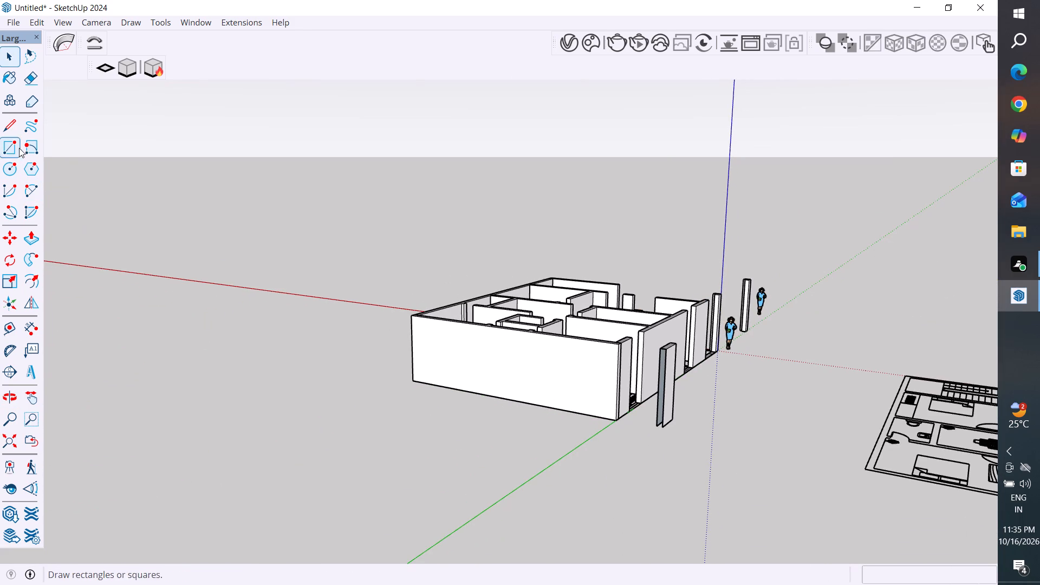
pyautogui.click(8, 149)
pyautogui.scroll(3, 697, 406)
pyautogui.scroll(4, 639, 444)
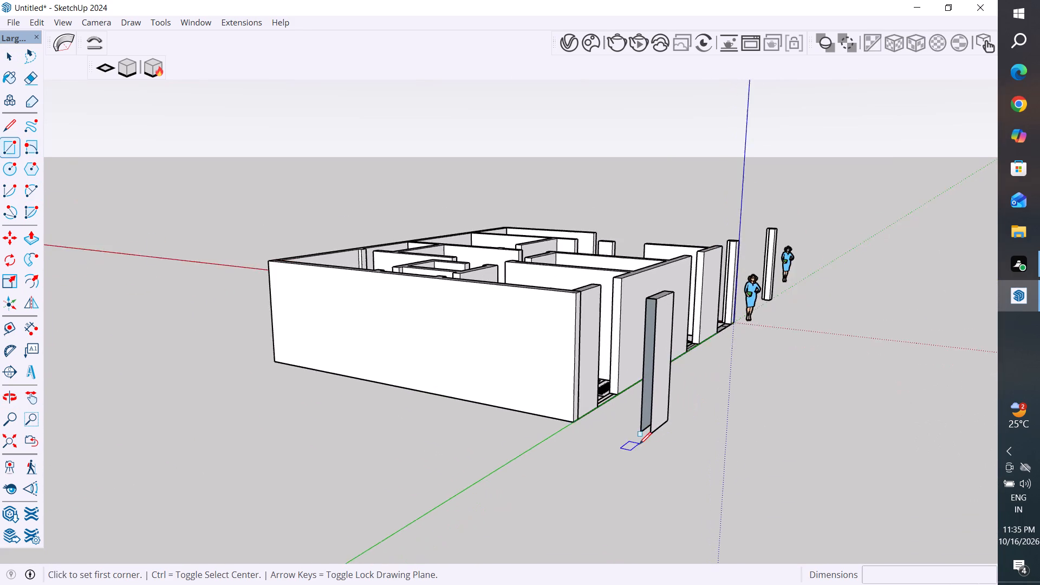
pyautogui.scroll(5, 646, 432)
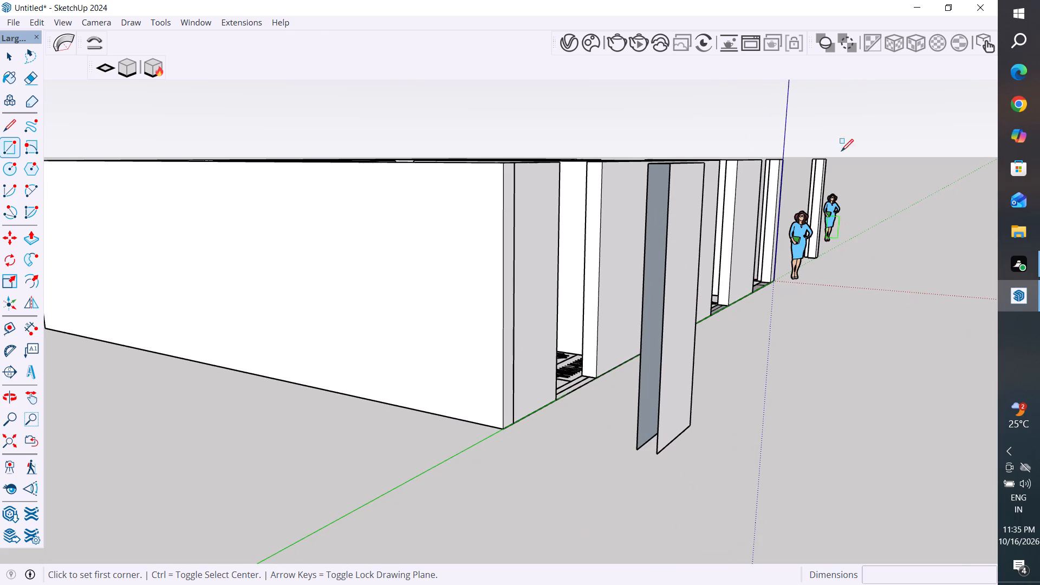
pyautogui.click(651, 166)
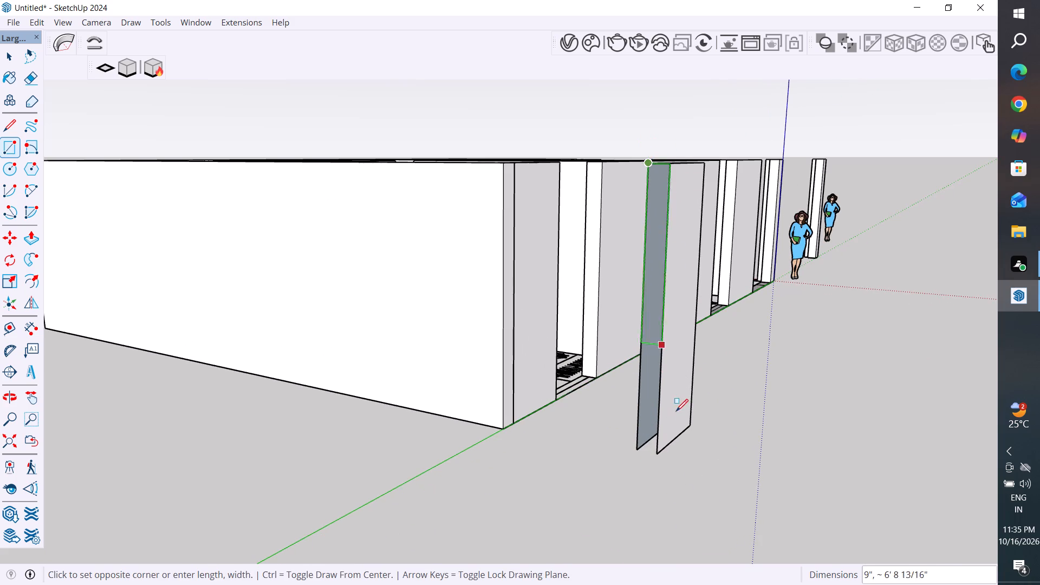
pyautogui.click(655, 451)
# Make the whole copied wall piece a group.
pyautogui.moveTo(710, 444); pyautogui.dragTo(739, 251, button='middle')
pyautogui.scroll(2, 704, 178)
pyautogui.moveTo(724, 271); pyautogui.dragTo(687, 444, button='middle')
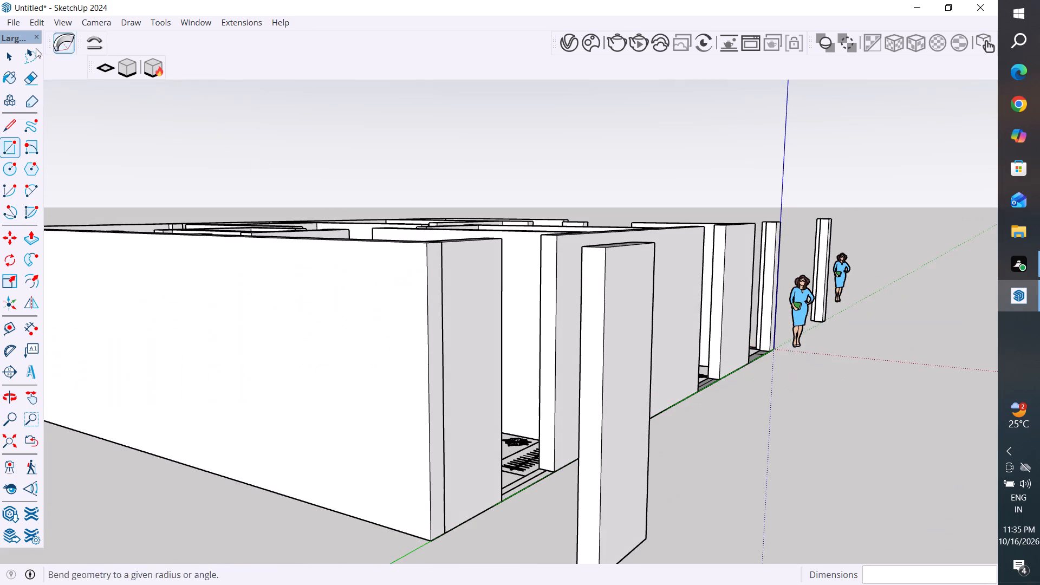
pyautogui.click(13, 48)
pyautogui.click(322, 144)
pyautogui.scroll(-4, 552, 186)
pyautogui.moveTo(583, 343); pyautogui.dragTo(742, 384, button='middle')
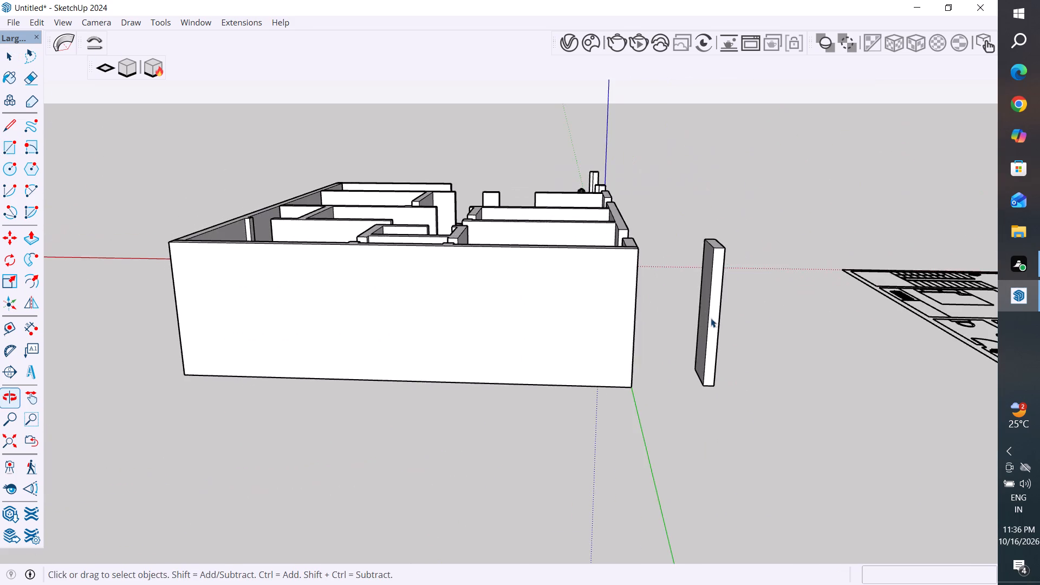
pyautogui.scroll(3, 700, 302)
pyautogui.tripleClick(725, 294)
pyautogui.click(725, 294)
pyautogui.rightClick(725, 294)
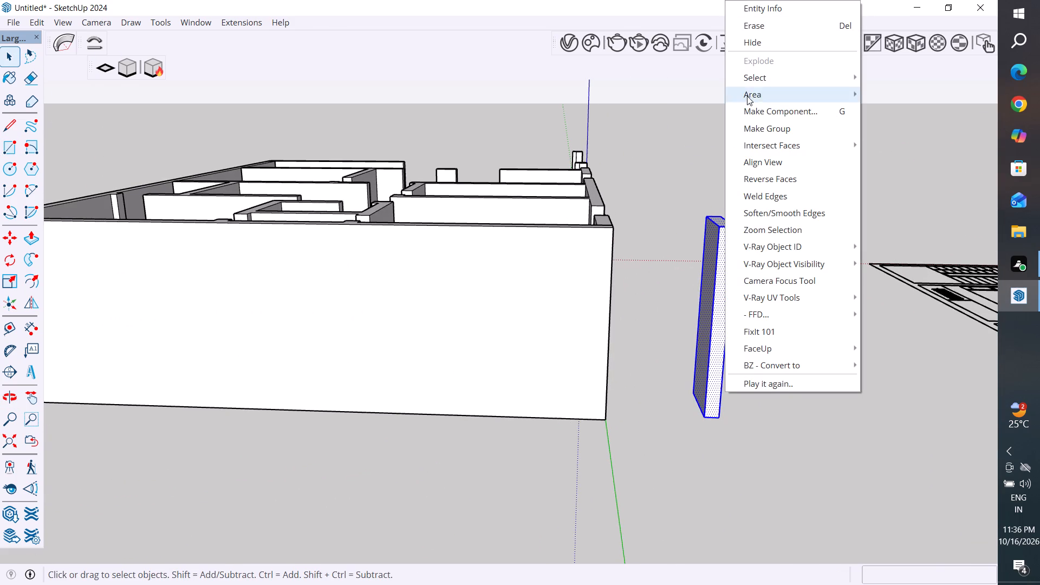
pyautogui.click(766, 129)
pyautogui.click(691, 257)
# Delete the faces and edges of the original ungrouped wall piece beside the rear bedroom's corner.
pyautogui.moveTo(818, 252); pyautogui.dragTo(760, 307, button='middle')
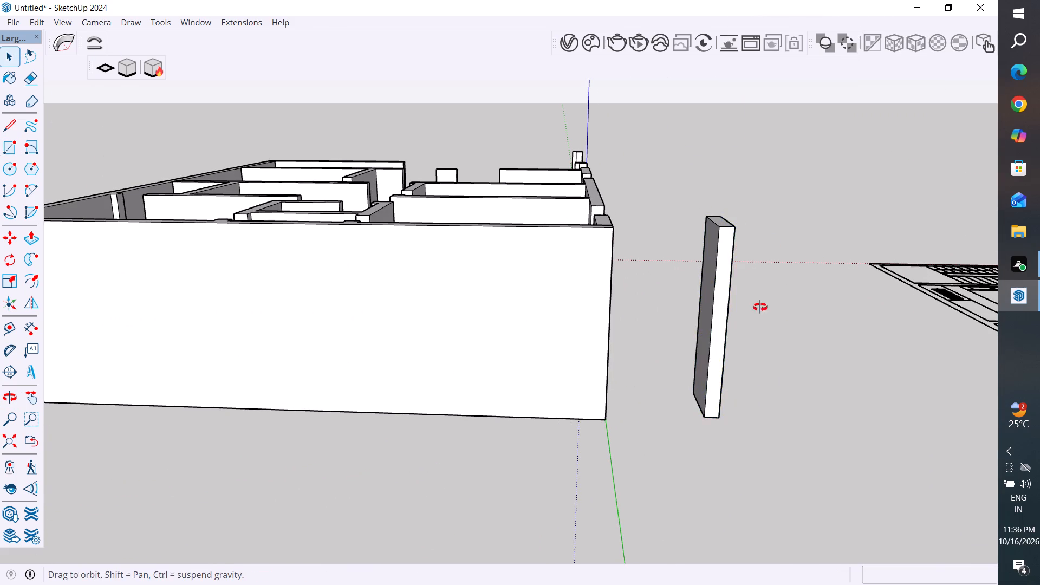
pyautogui.moveTo(760, 307); pyautogui.dragTo(659, 340, button='middle')
pyautogui.scroll(3, 521, 395)
pyautogui.moveTo(698, 375); pyautogui.dragTo(505, 393, button='middle')
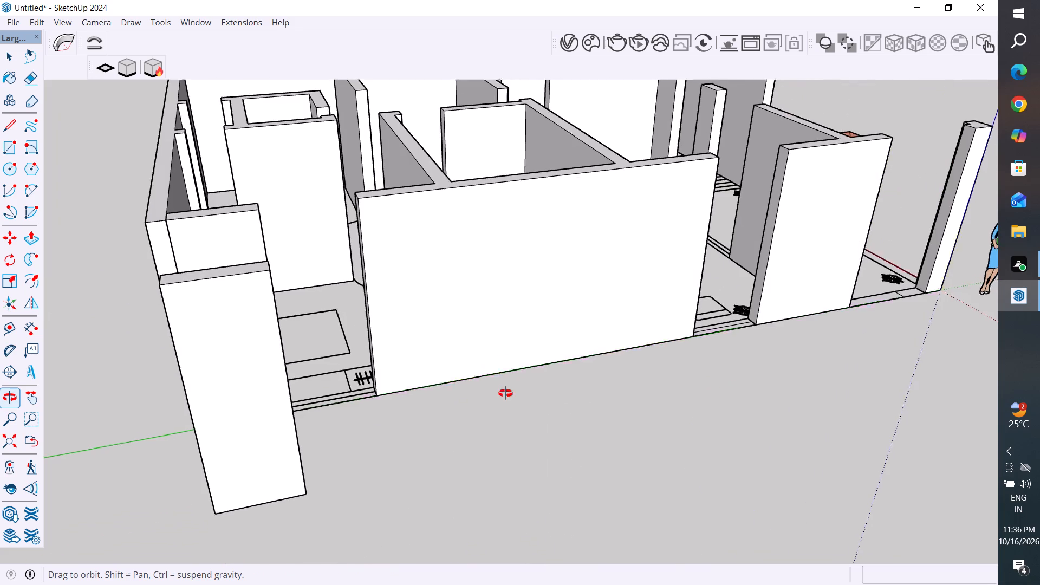
pyautogui.moveTo(505, 393); pyautogui.dragTo(391, 456, button='middle')
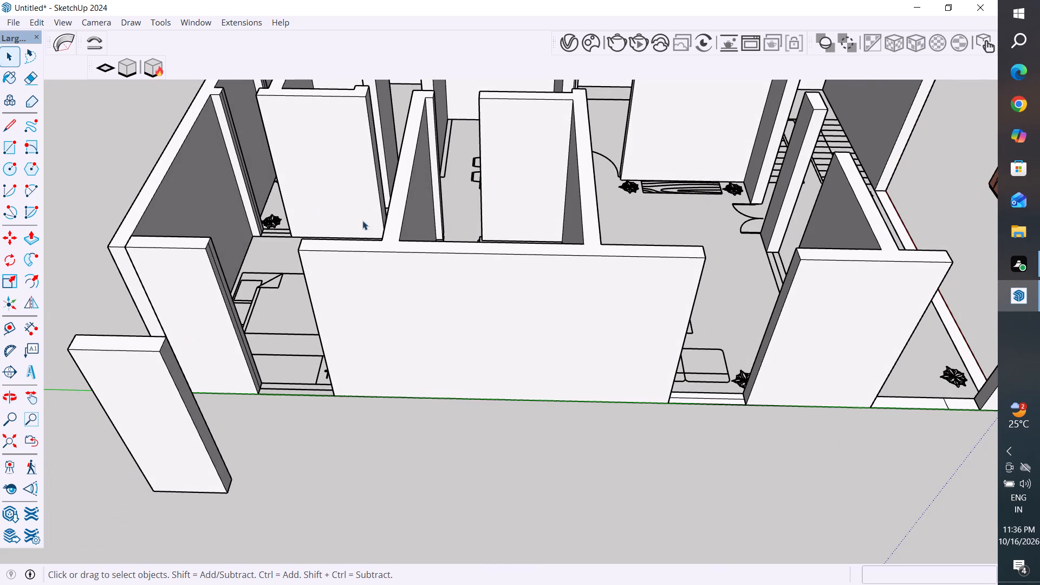
pyautogui.moveTo(701, 223); pyautogui.dragTo(286, 392, button='middle')
pyautogui.scroll(-12, 427, 394)
pyautogui.moveTo(548, 272); pyautogui.dragTo(313, 271, button='middle')
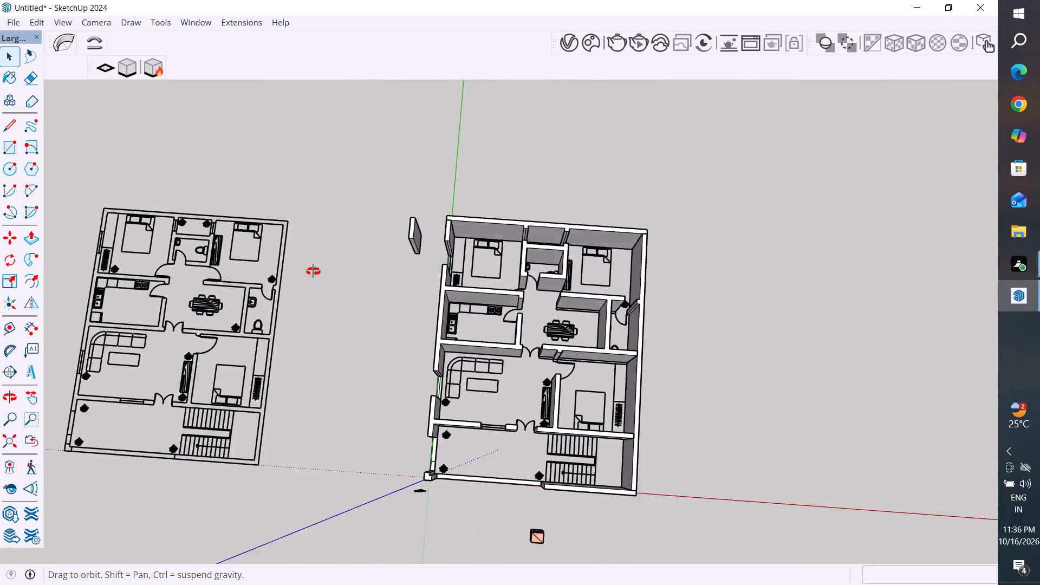
pyautogui.moveTo(313, 271); pyautogui.dragTo(277, 250, button='middle')
pyautogui.scroll(10, 609, 266)
pyautogui.moveTo(453, 200); pyautogui.dragTo(441, 188, button='middle')
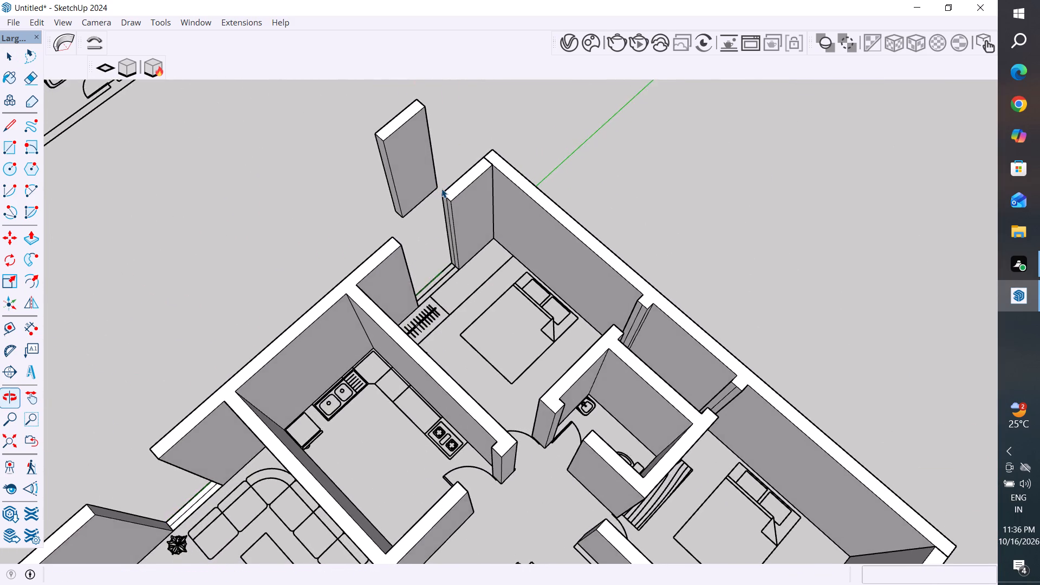
pyautogui.scroll(2, 441, 188)
pyautogui.click(478, 192)
pyautogui.press('Delete')
pyautogui.scroll(1, 474, 217)
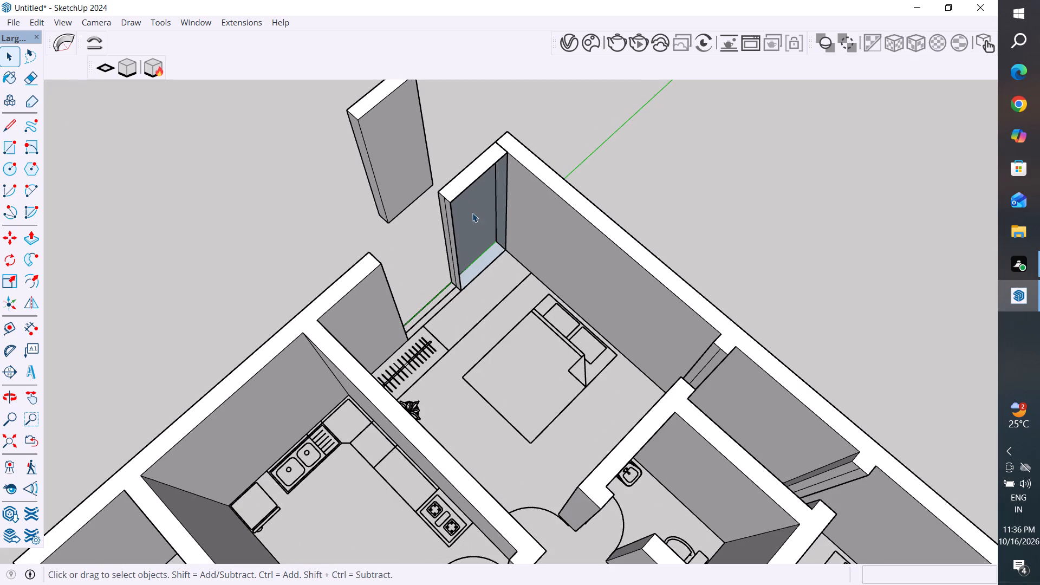
pyautogui.click(472, 213)
pyautogui.press('Delete')
pyautogui.moveTo(470, 168); pyautogui.dragTo(463, 192)
pyautogui.press('Delete')
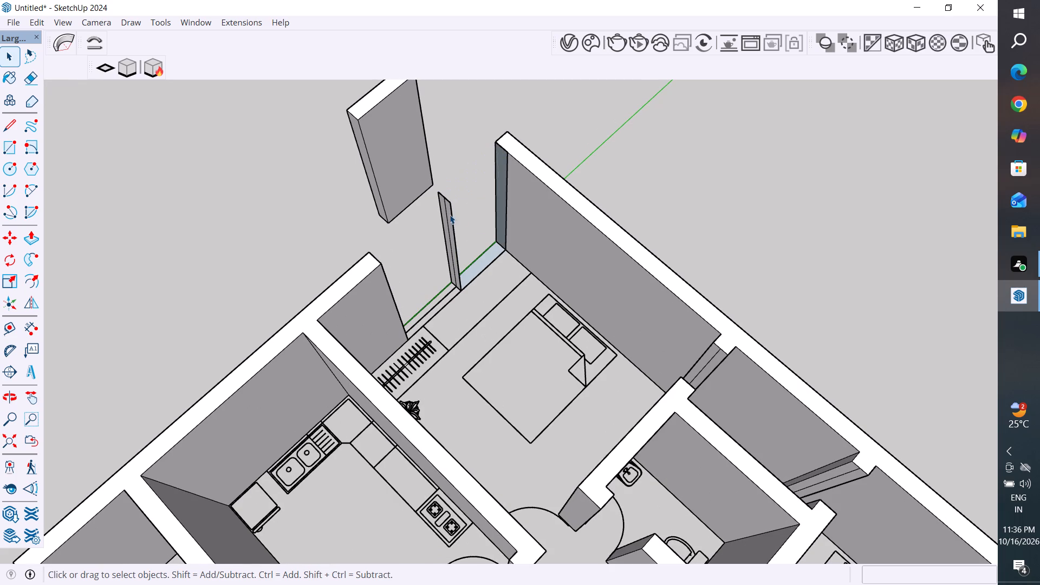
pyautogui.moveTo(462, 197); pyautogui.dragTo(438, 223)
pyautogui.press('Delete')
# Delete the leftover floor face in the wall gap and the leftover face at the end of the corner wall.
pyautogui.scroll(3, 470, 269)
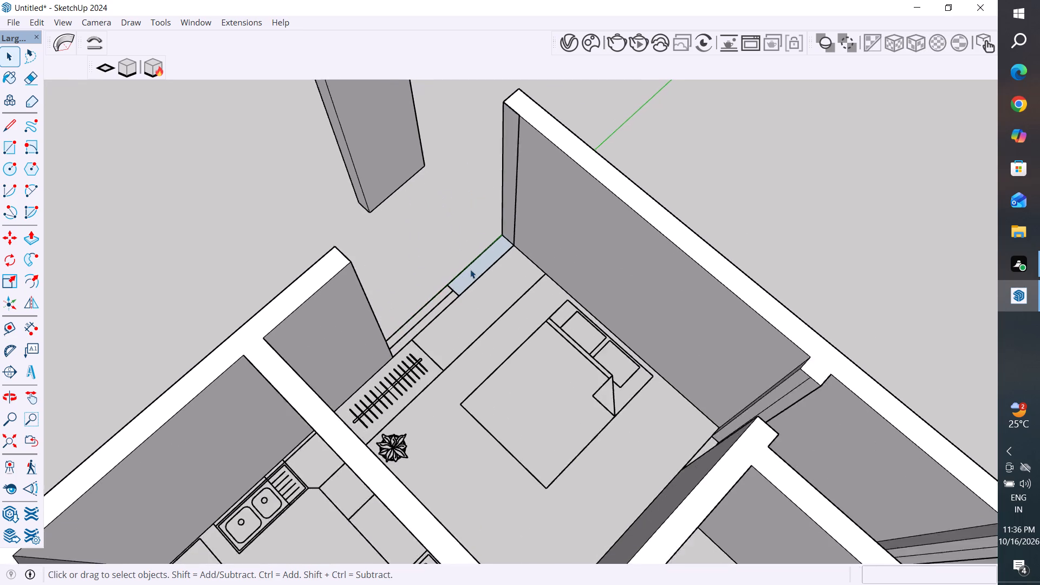
pyautogui.click(473, 269)
pyautogui.press('Delete')
pyautogui.moveTo(517, 247); pyautogui.dragTo(676, 274, button='middle')
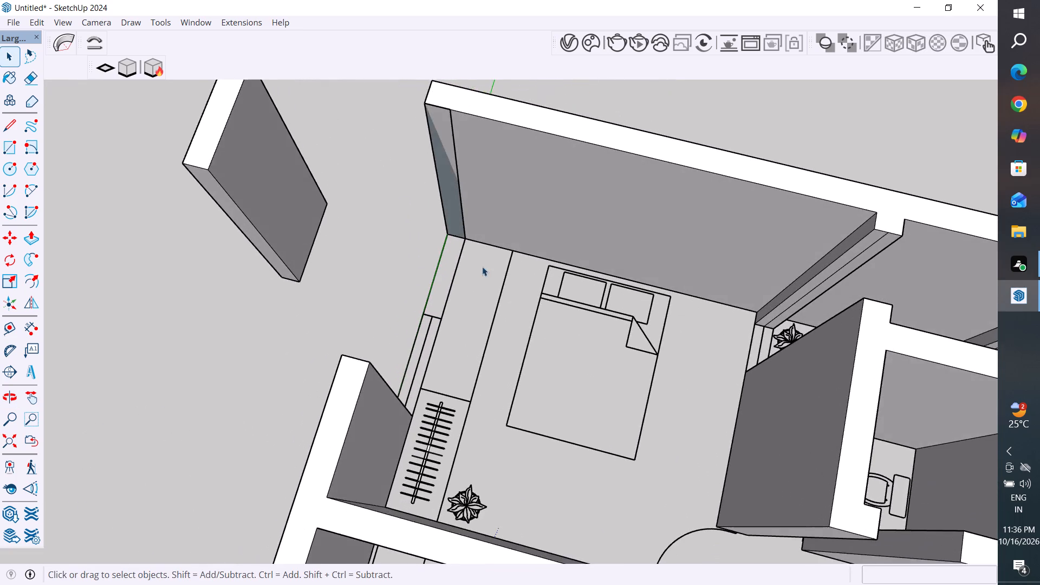
pyautogui.scroll(3, 459, 187)
pyautogui.click(445, 152)
pyautogui.press('Delete')
# Move the grouped wall piece back into the gap beside the rear bedroom's corner, snapping its bottom corner to the window strip's inner endpoint.
pyautogui.scroll(-4, 548, 298)
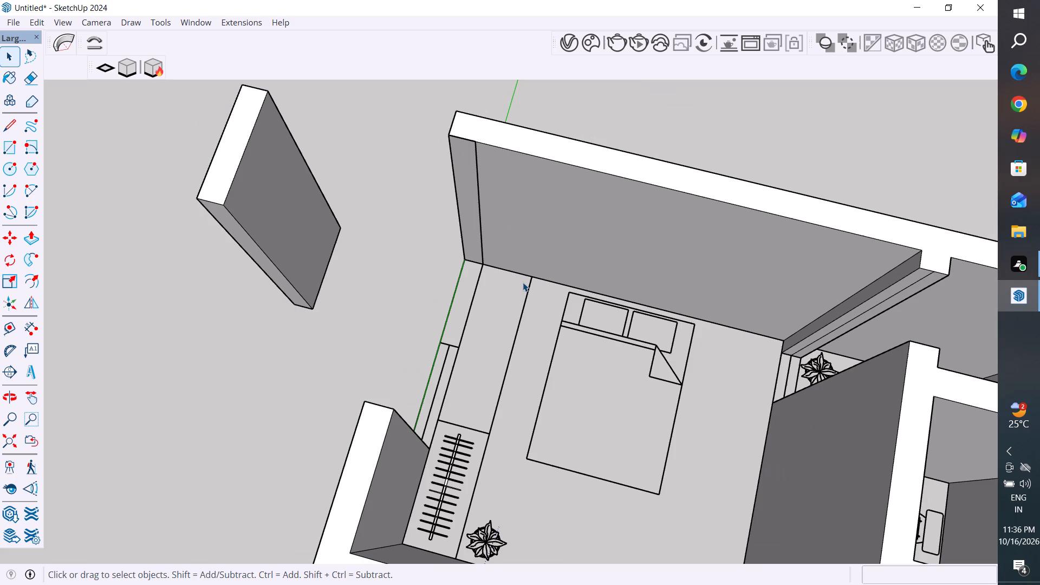
pyautogui.click(313, 298)
pyautogui.press('m')
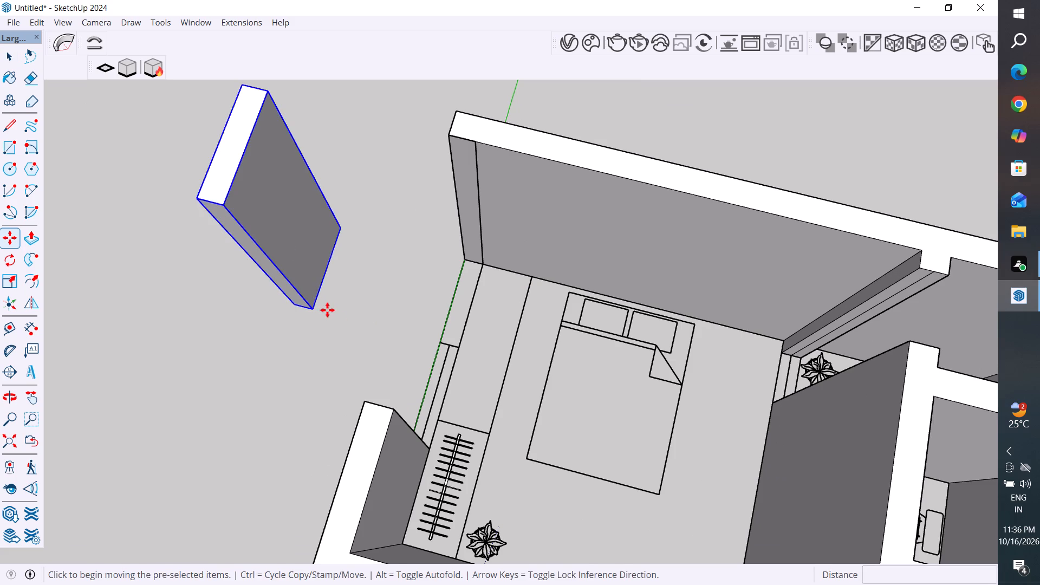
pyautogui.click(311, 311)
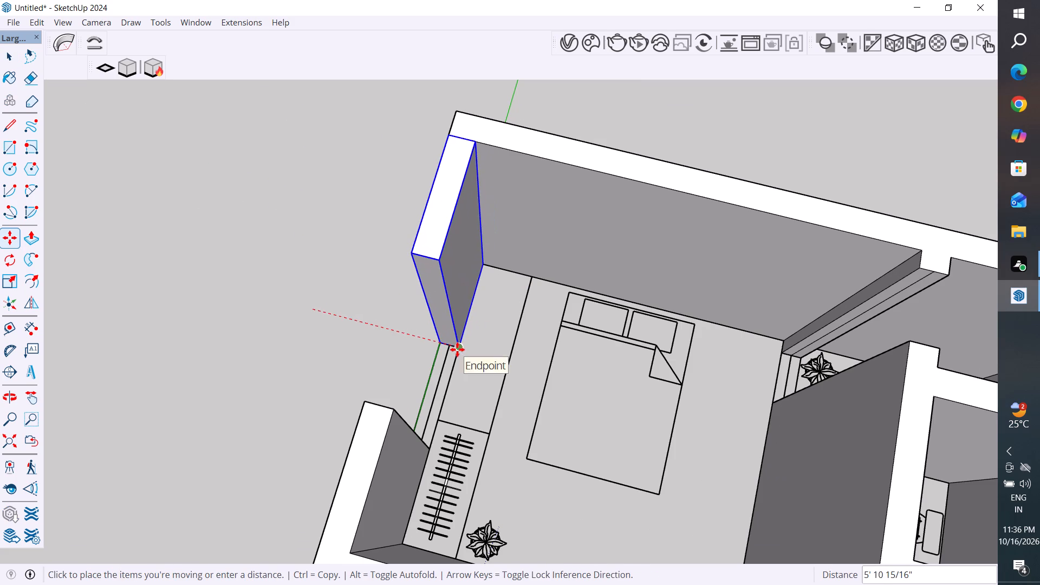
pyautogui.click(457, 349)
# Draw a 4' by 9" rectangle over the rear bedroom's side window strip, between the grouped wall piece and the adjoining wall.
pyautogui.scroll(-7, 567, 331)
pyautogui.moveTo(423, 382); pyautogui.dragTo(874, 291, button='middle')
pyautogui.scroll(3, 515, 339)
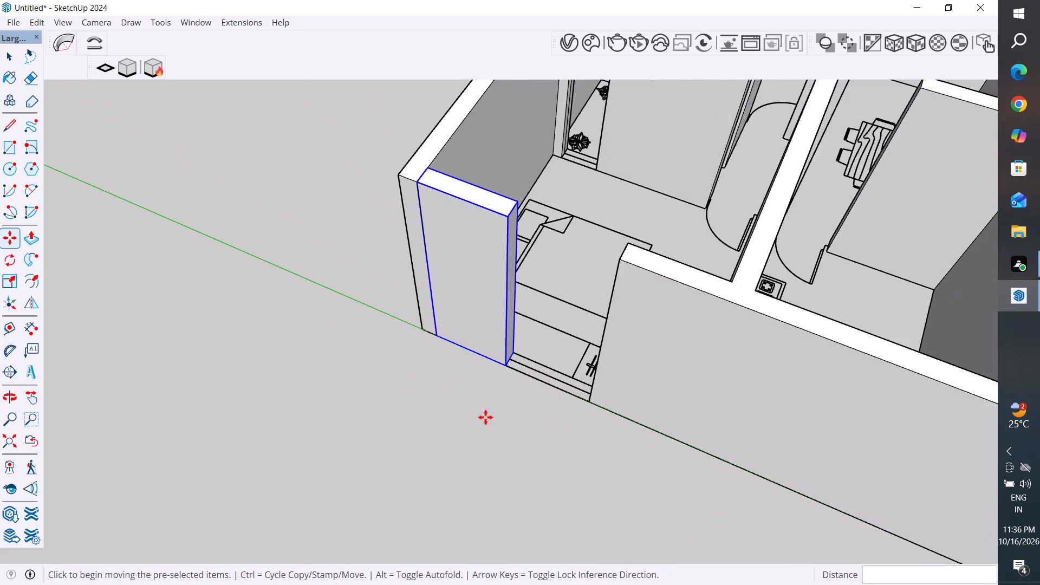
pyautogui.moveTo(496, 421); pyautogui.dragTo(698, 417, button='middle')
pyautogui.click(6, 59)
pyautogui.scroll(5, 664, 264)
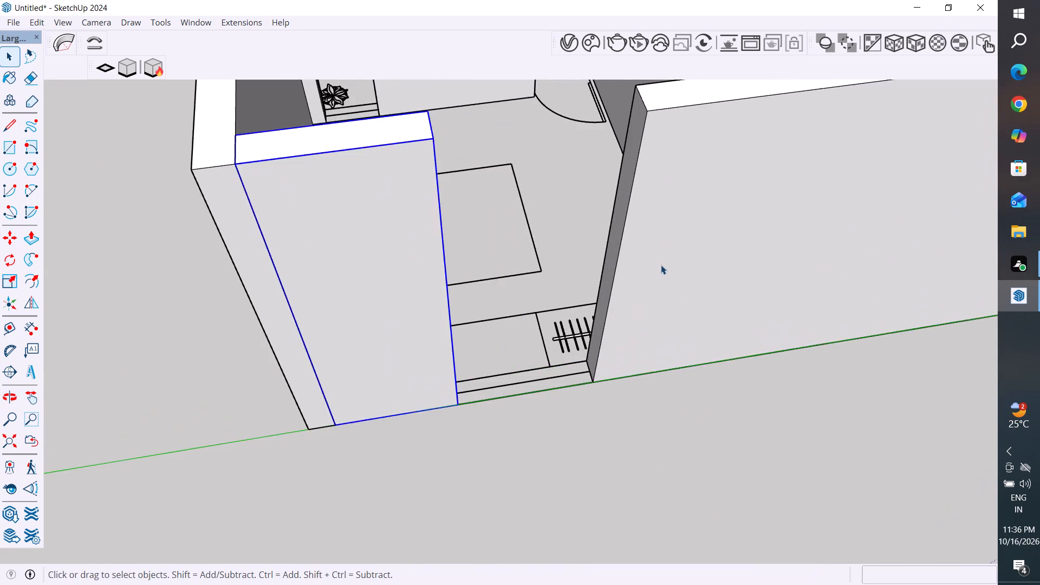
pyautogui.moveTo(661, 272); pyautogui.dragTo(620, 383, button='middle')
pyautogui.scroll(8, 568, 430)
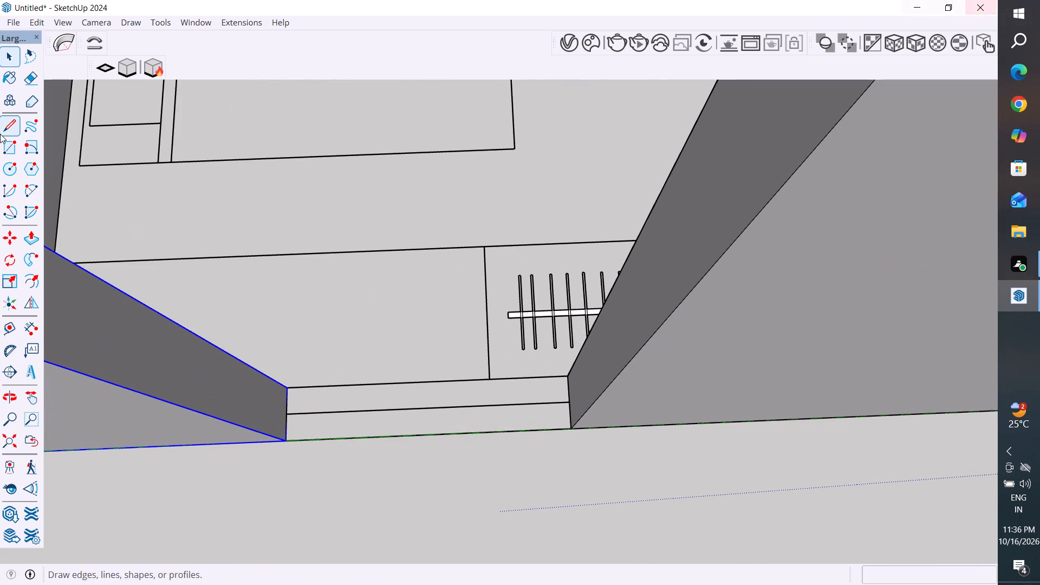
pyautogui.click(14, 152)
pyautogui.scroll(4, 309, 414)
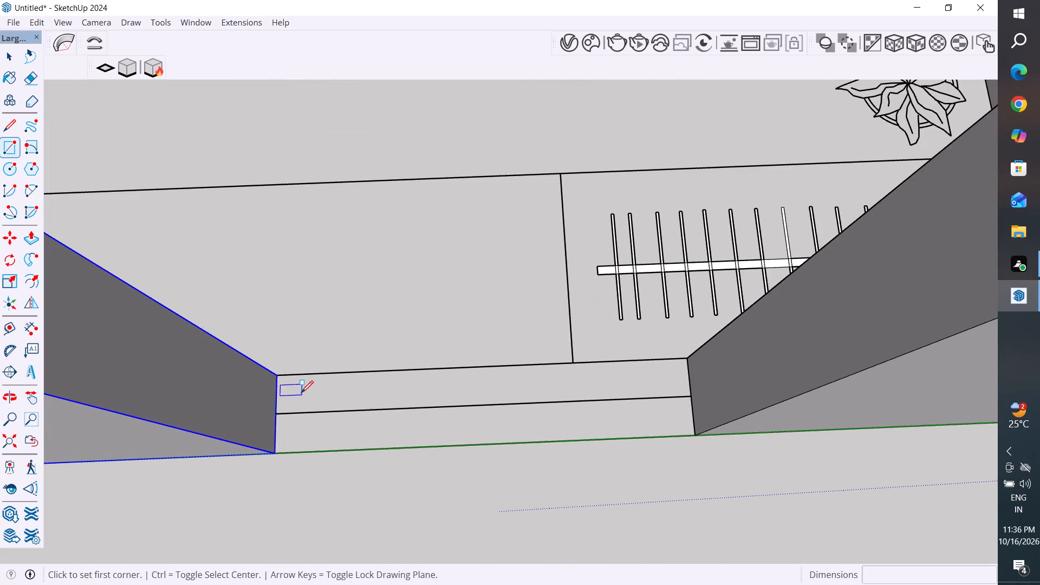
pyautogui.click(277, 377)
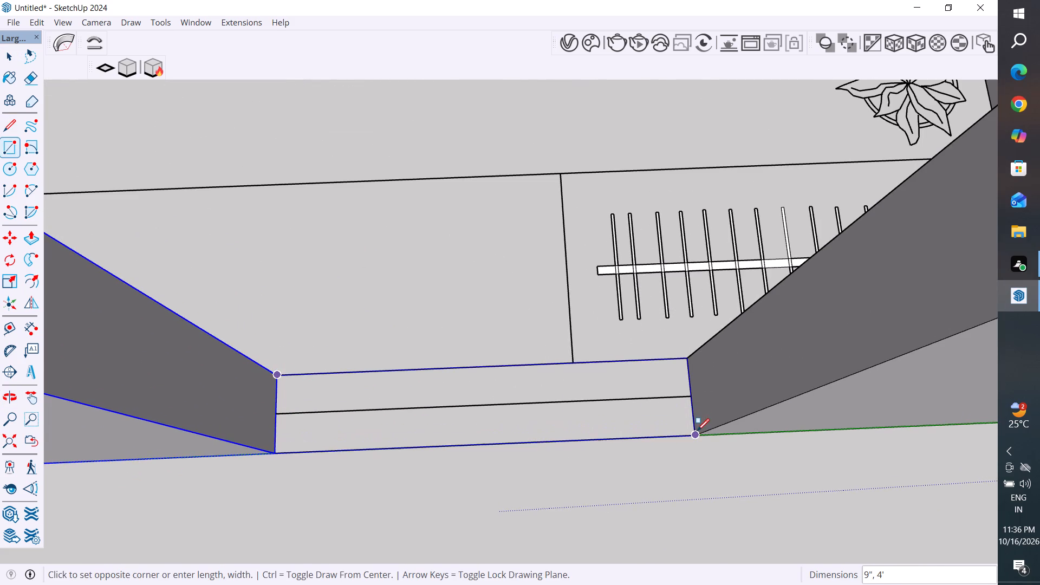
pyautogui.click(697, 433)
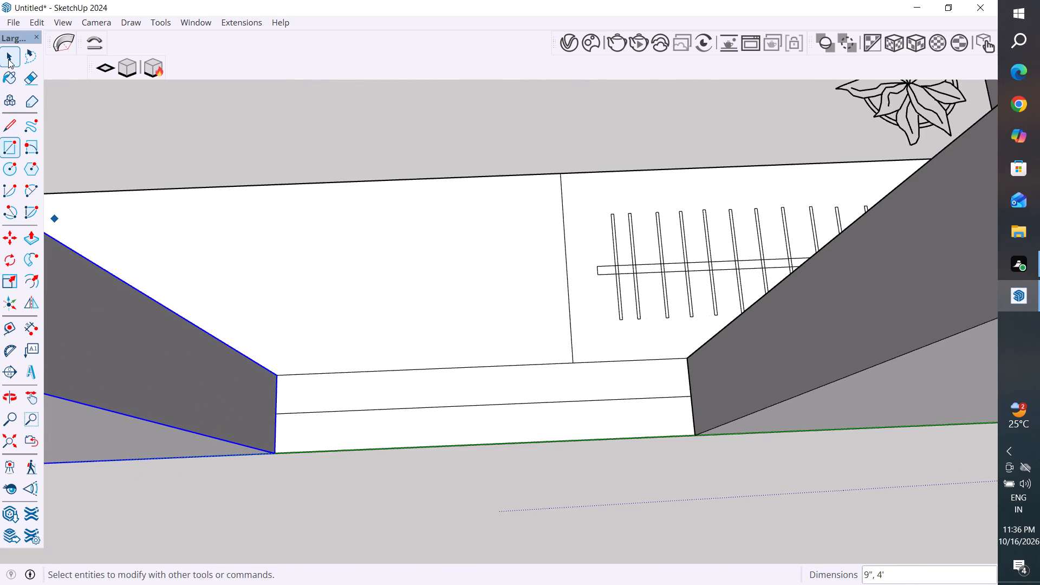
# Delete the two floor faces along the inside of the window strip and one face segment of the wardrobe's hanging rail.
pyautogui.click(8, 59)
pyautogui.click(326, 224)
pyautogui.press('Delete')
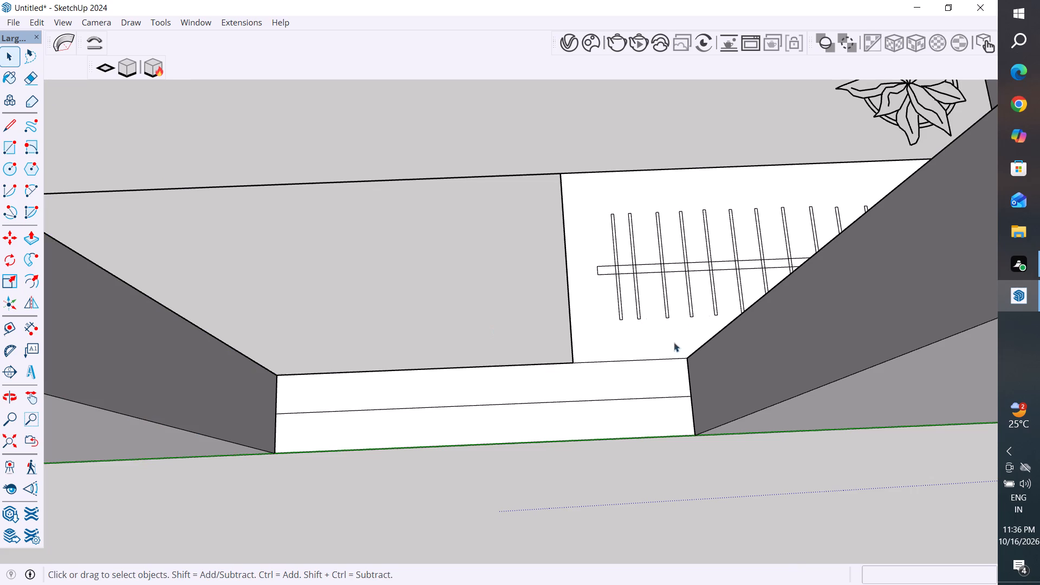
pyautogui.click(607, 328)
pyautogui.press('Delete')
pyautogui.scroll(-4, 630, 334)
pyautogui.scroll(8, 643, 299)
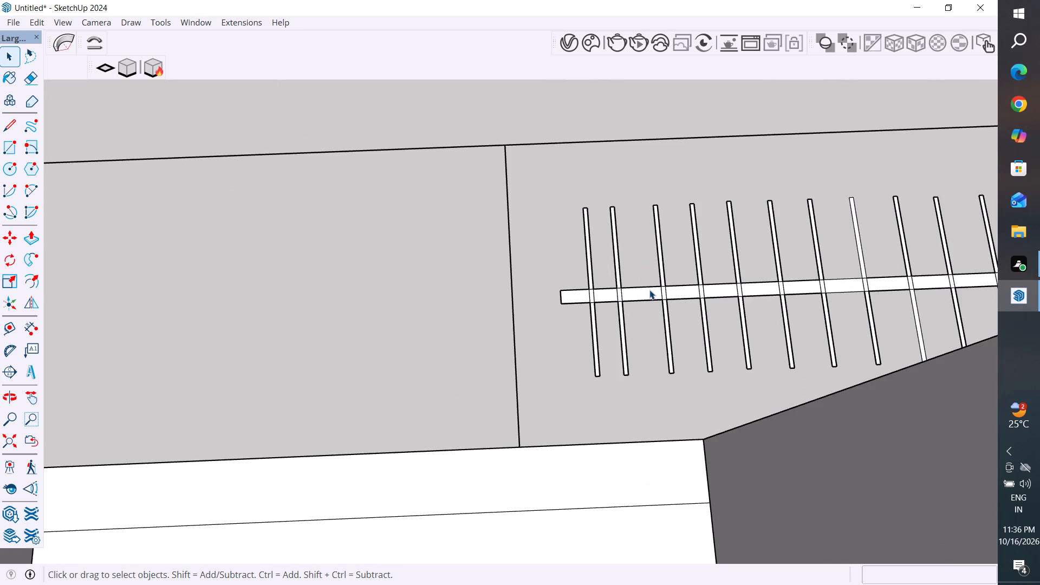
pyautogui.click(649, 290)
pyautogui.press('Delete')
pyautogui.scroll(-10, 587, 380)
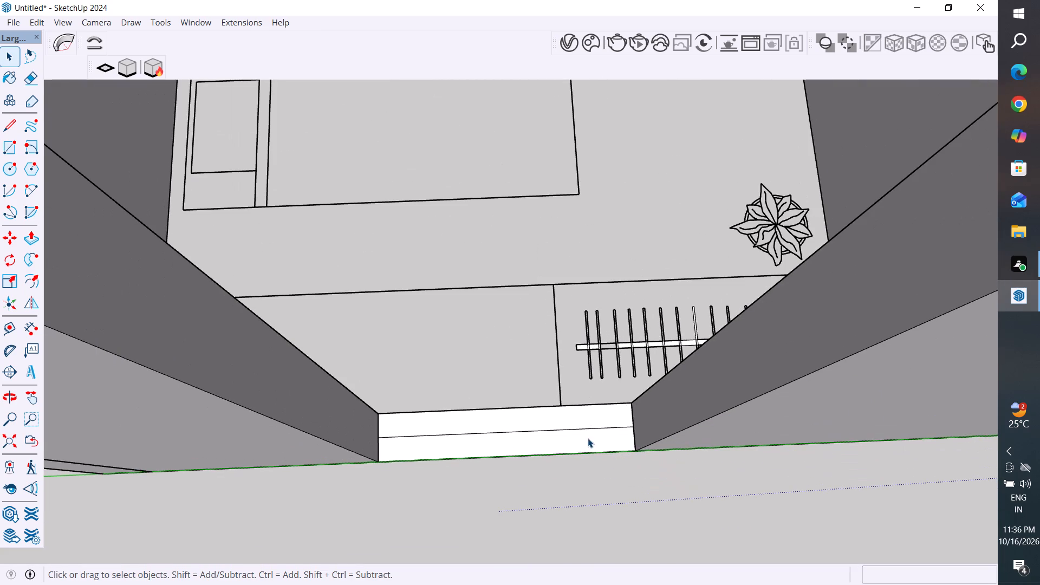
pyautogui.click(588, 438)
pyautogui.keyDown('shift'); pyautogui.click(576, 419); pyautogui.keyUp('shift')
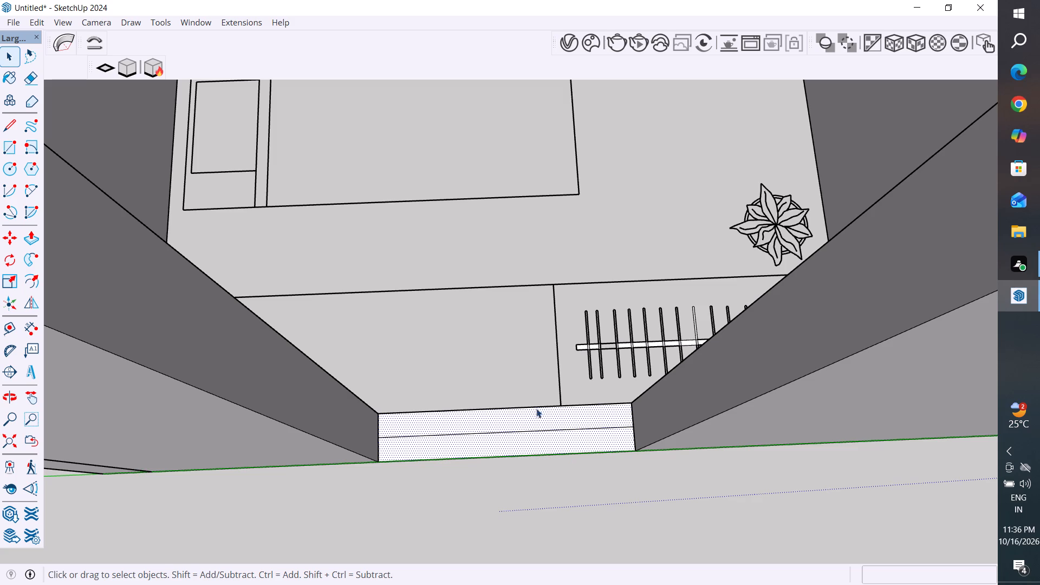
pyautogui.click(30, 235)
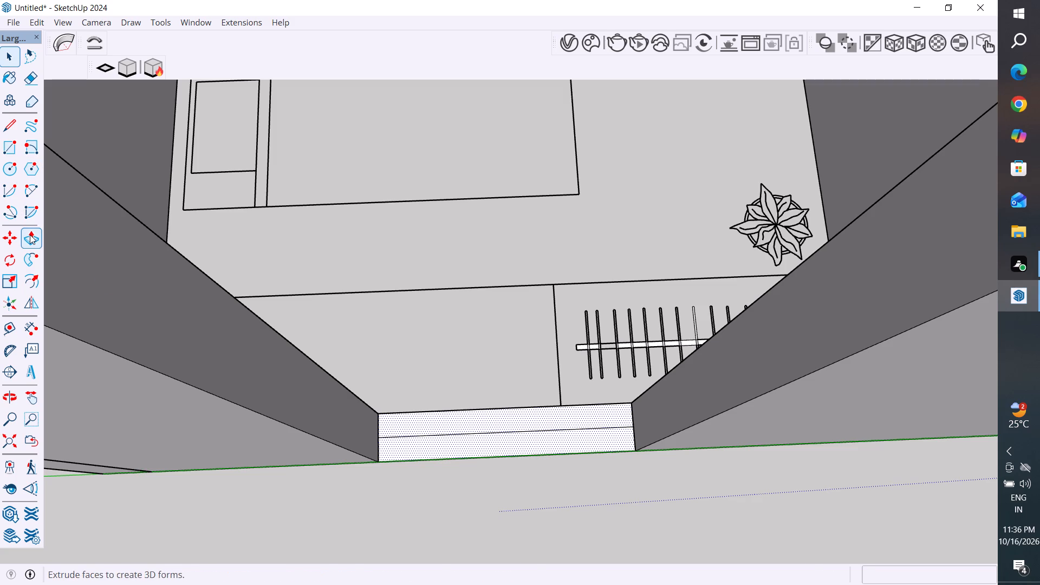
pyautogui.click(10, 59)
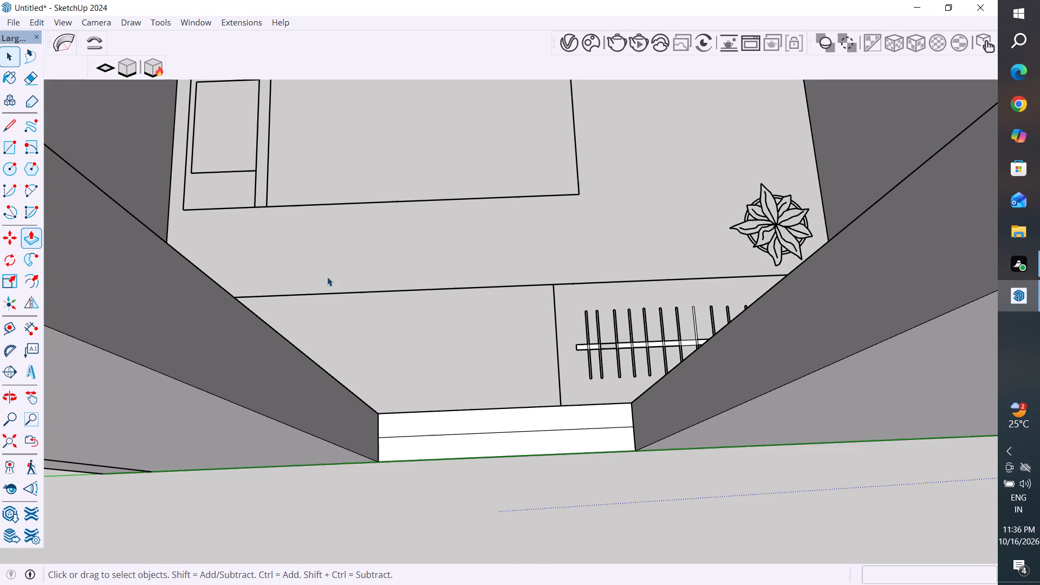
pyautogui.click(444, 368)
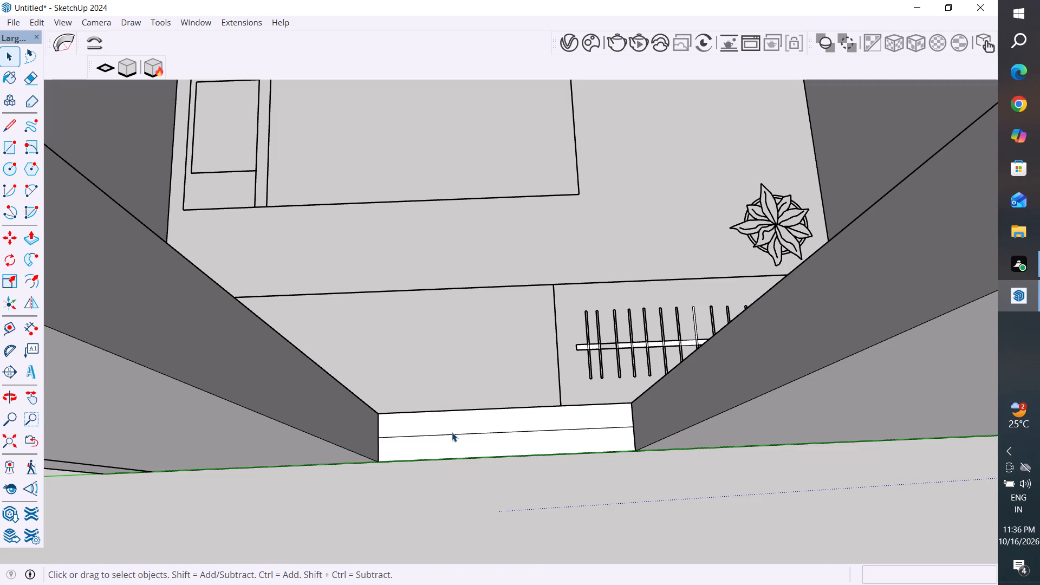
# Delete the lengthwise line dividing the window strip so it becomes a single face.
pyautogui.click(453, 433)
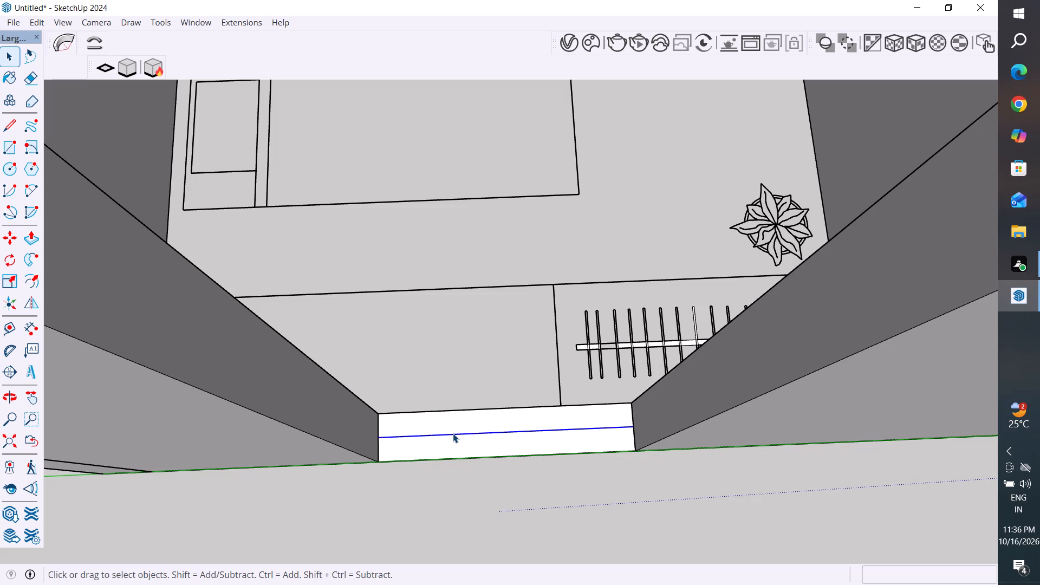
pyautogui.press('Delete')
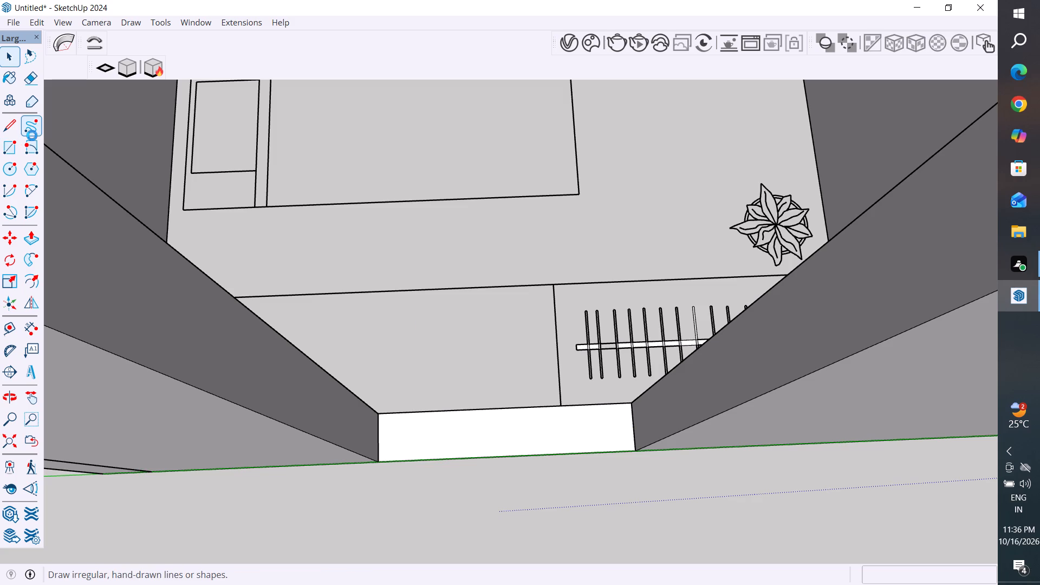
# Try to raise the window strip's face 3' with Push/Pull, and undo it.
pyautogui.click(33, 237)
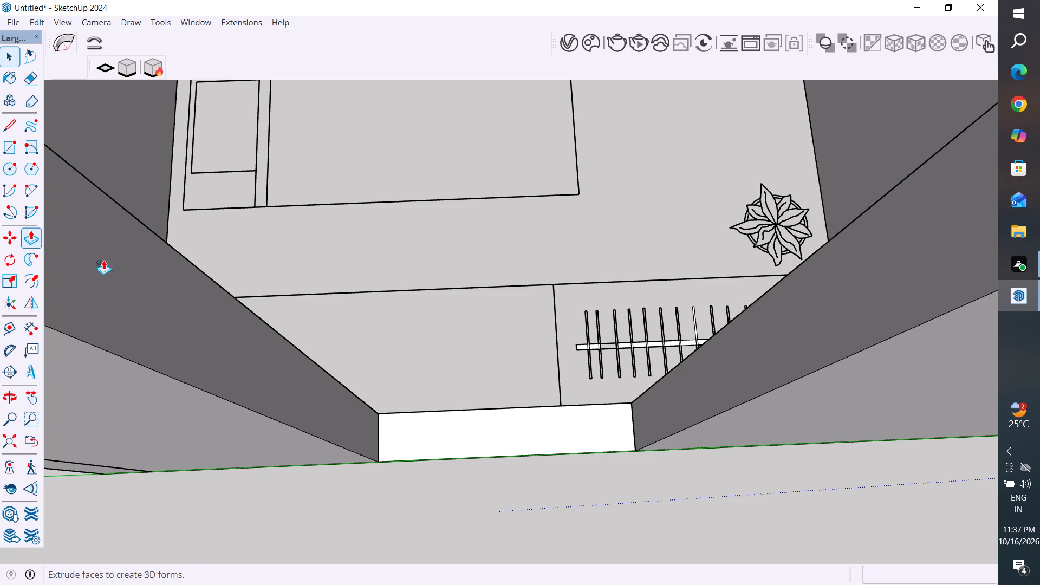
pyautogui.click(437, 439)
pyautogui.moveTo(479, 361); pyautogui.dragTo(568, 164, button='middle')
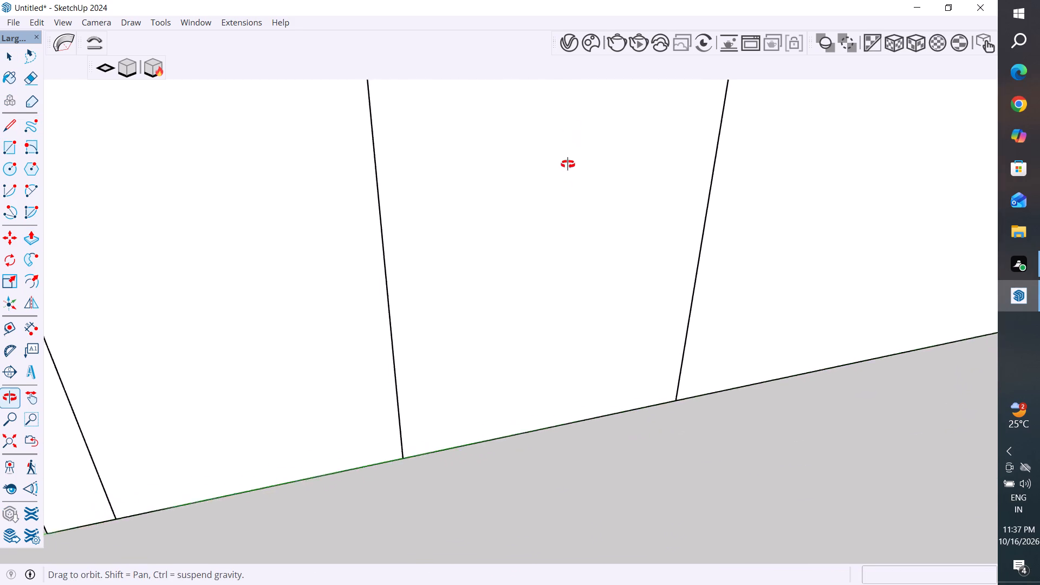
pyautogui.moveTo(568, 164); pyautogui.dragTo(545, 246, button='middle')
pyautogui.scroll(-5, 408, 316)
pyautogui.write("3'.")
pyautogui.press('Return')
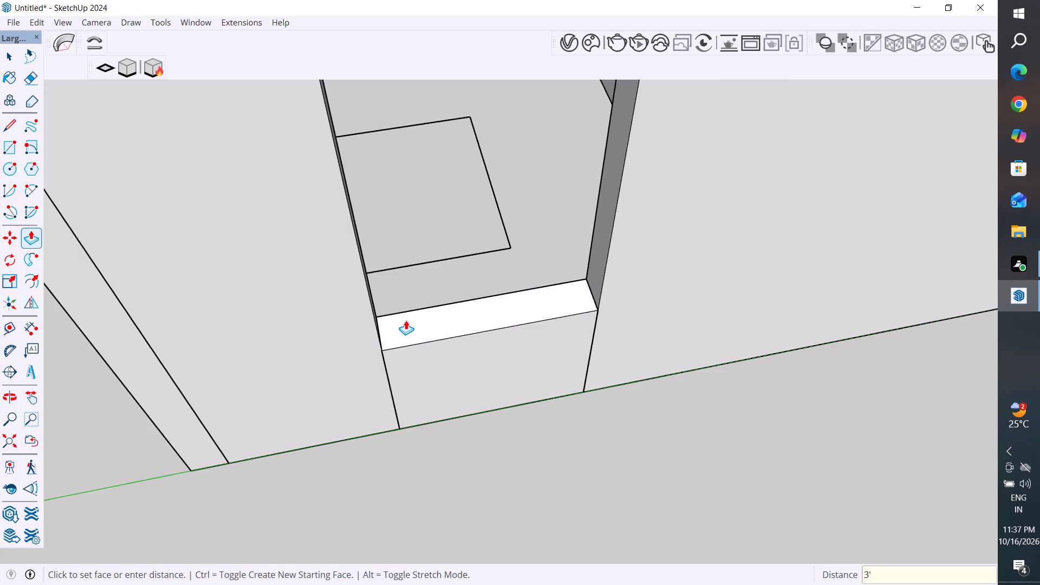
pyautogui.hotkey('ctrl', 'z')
# Push/Pull the window strip's face up 3' to form the sill wall between the two adjoining walls.
pyautogui.click(511, 387)
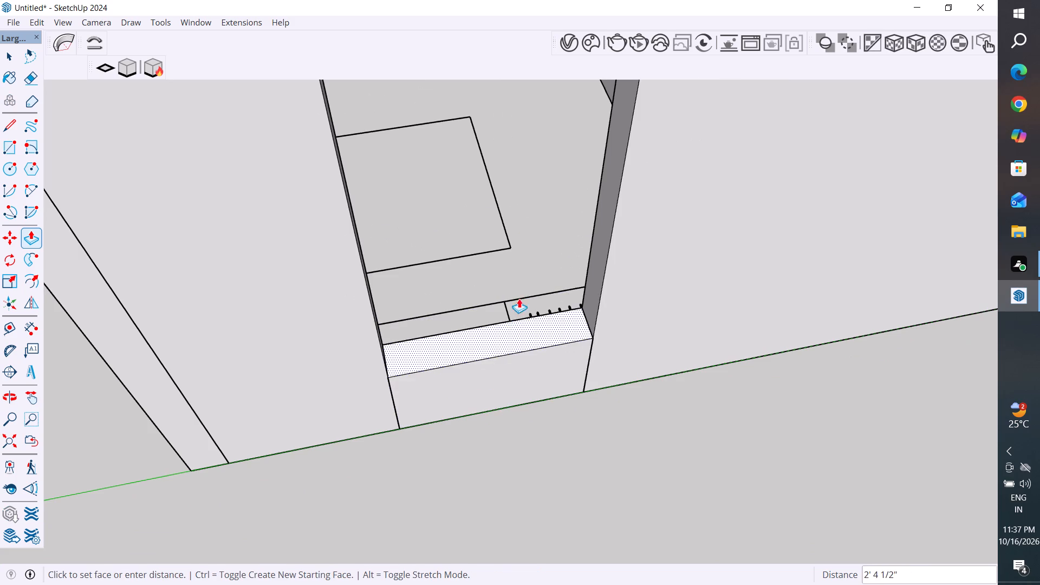
pyautogui.write("3'")
pyautogui.press('Return')
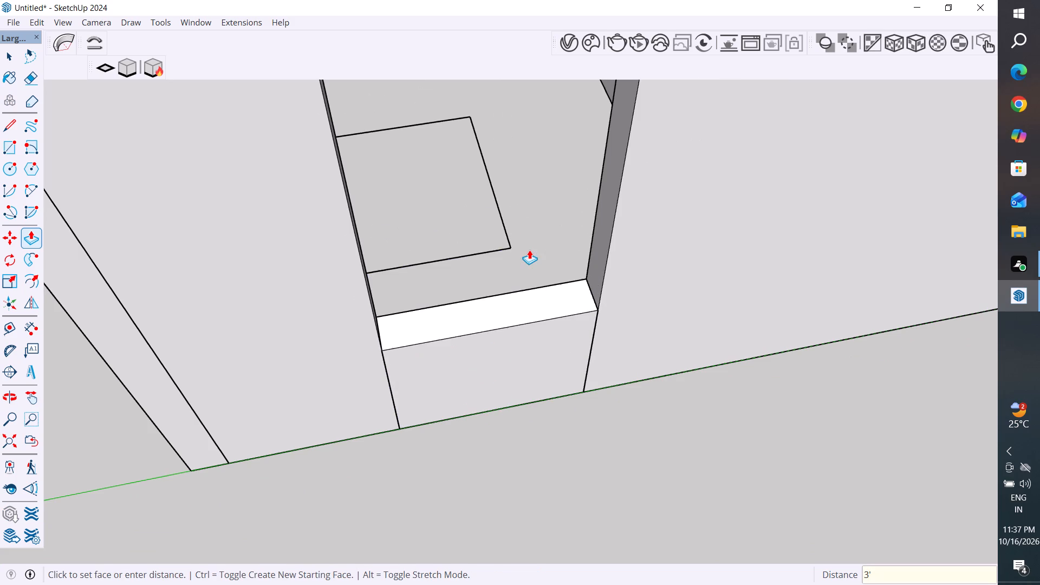
# Delete the stray vertical edge on the sill wall's inner face, on the wardrobe side.
pyautogui.click(8, 50)
pyautogui.tripleClick(515, 352)
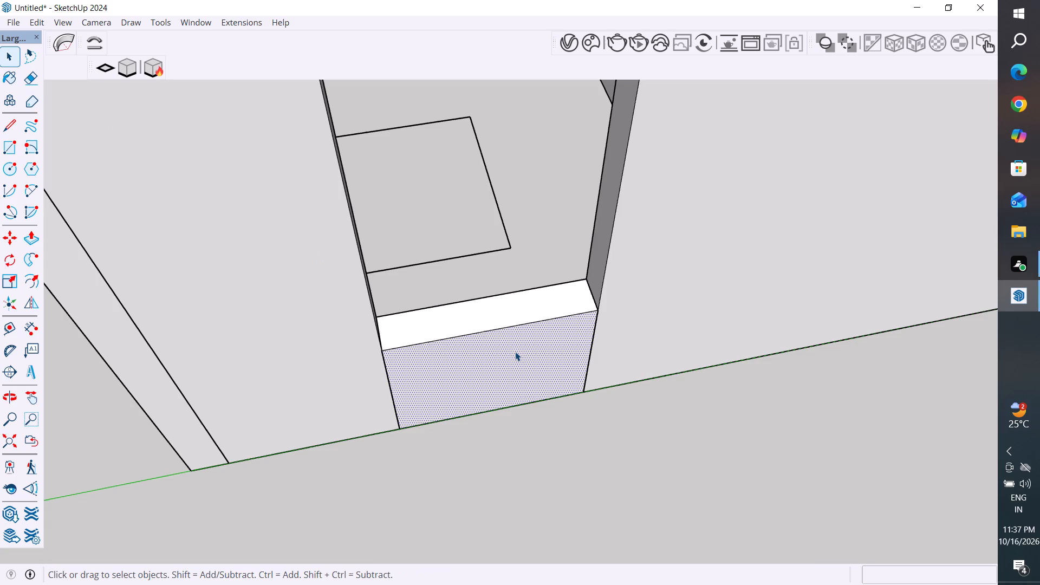
pyautogui.click(515, 352)
pyautogui.moveTo(545, 281); pyautogui.dragTo(524, 361, button='middle')
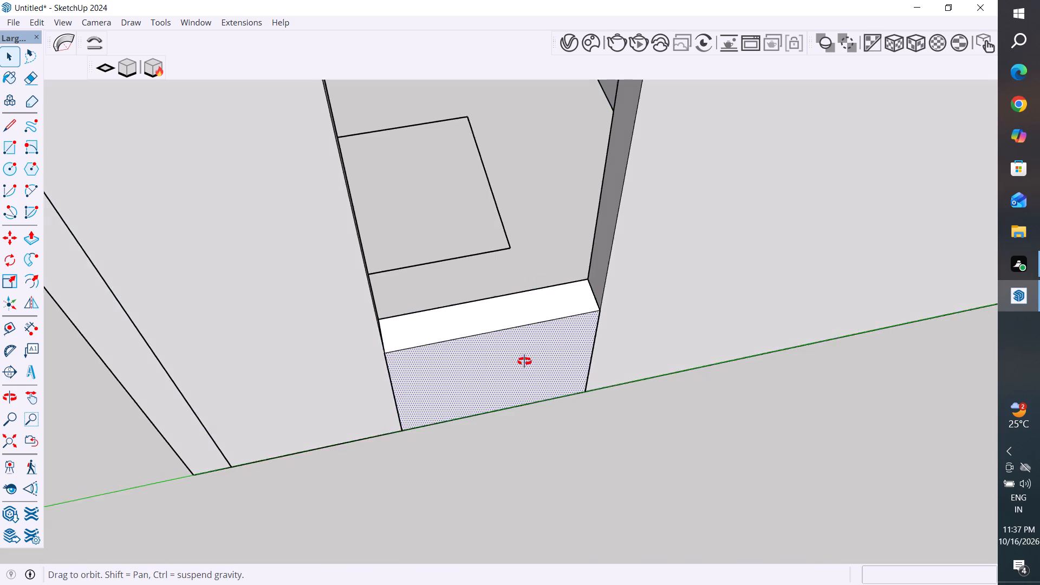
pyautogui.moveTo(524, 361); pyautogui.dragTo(224, 502, button='middle')
pyautogui.scroll(-5, 574, 393)
pyautogui.moveTo(487, 434); pyautogui.dragTo(963, 367, button='middle')
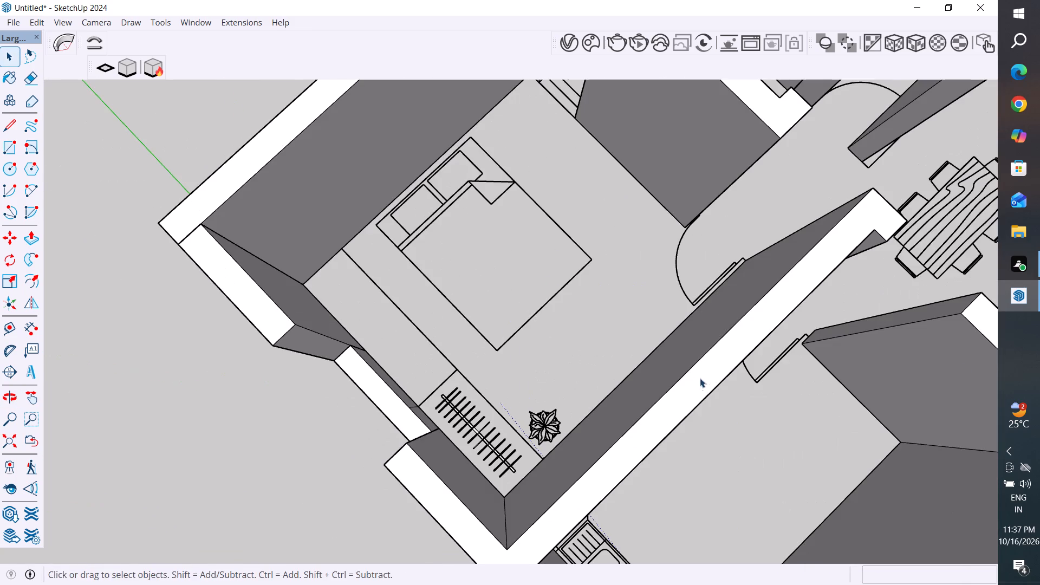
pyautogui.moveTo(834, 435); pyautogui.dragTo(464, 504, button='middle')
pyautogui.scroll(-6, 560, 235)
pyautogui.moveTo(489, 420); pyautogui.dragTo(755, 330, button='middle')
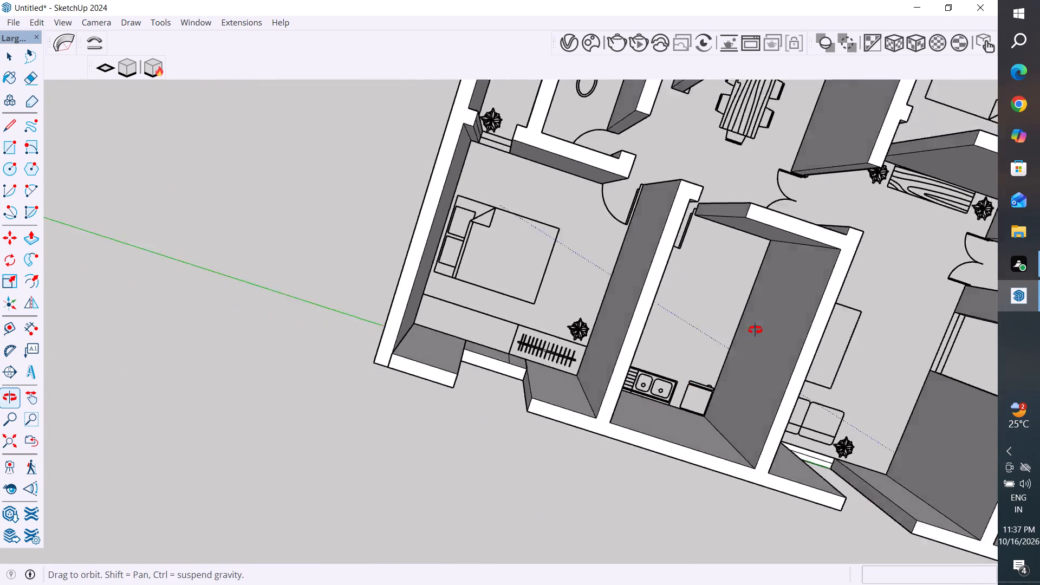
pyautogui.moveTo(755, 330); pyautogui.dragTo(777, 107, button='middle')
pyautogui.moveTo(788, 365); pyautogui.dragTo(271, 321, button='middle')
pyautogui.moveTo(802, 355); pyautogui.dragTo(623, 452, button='middle')
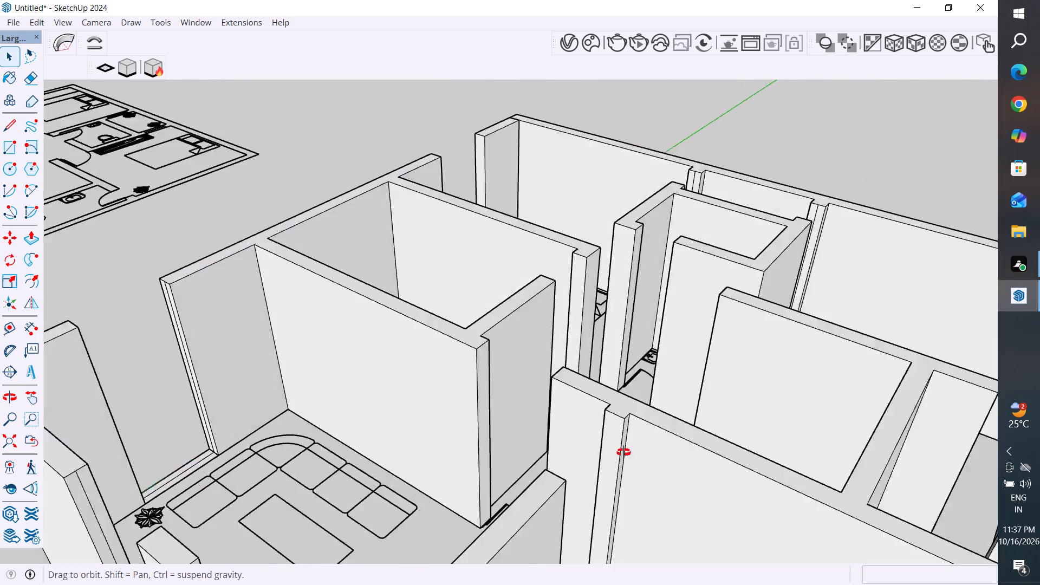
pyautogui.moveTo(623, 452); pyautogui.dragTo(524, 498, button='middle')
pyautogui.scroll(5, 647, 197)
pyautogui.scroll(4, 564, 236)
pyautogui.scroll(3, 465, 279)
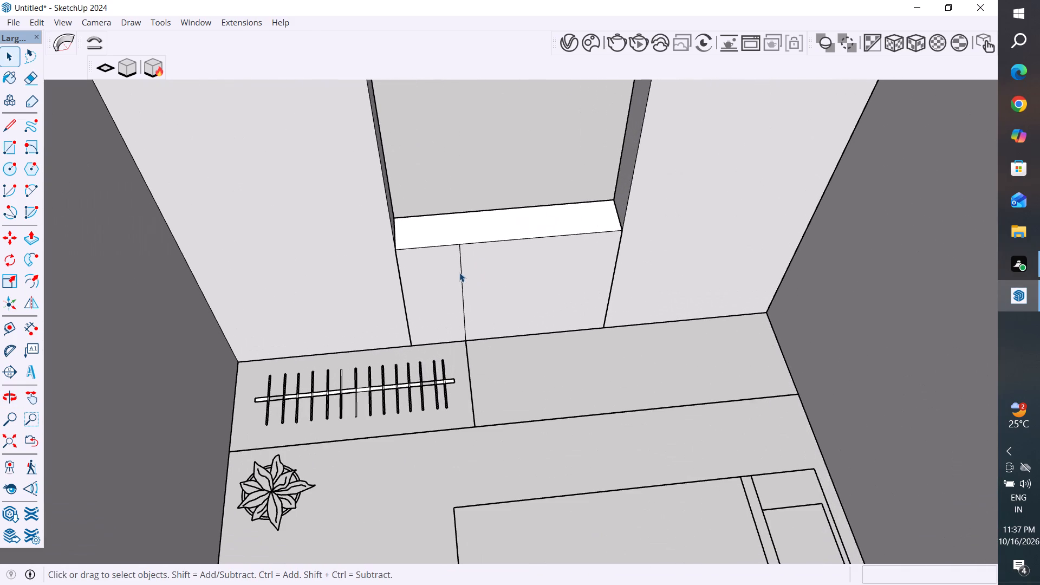
pyautogui.click(462, 274)
pyautogui.press('Delete')
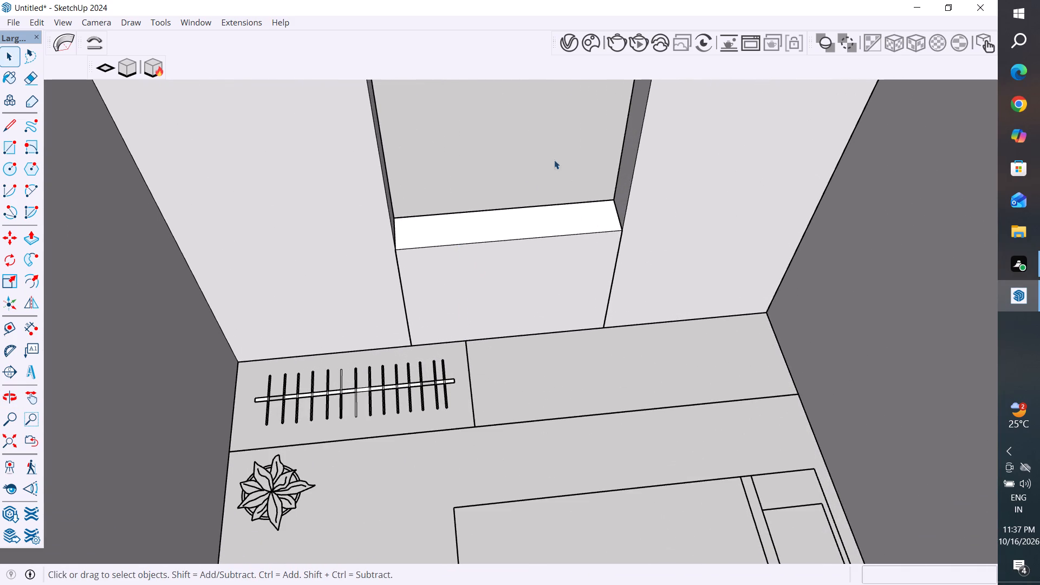
# Select the sill wall's faces and edges and make them a group.
pyautogui.moveTo(562, 153); pyautogui.dragTo(462, 261)
pyautogui.rightClick(485, 260)
pyautogui.click(471, 135)
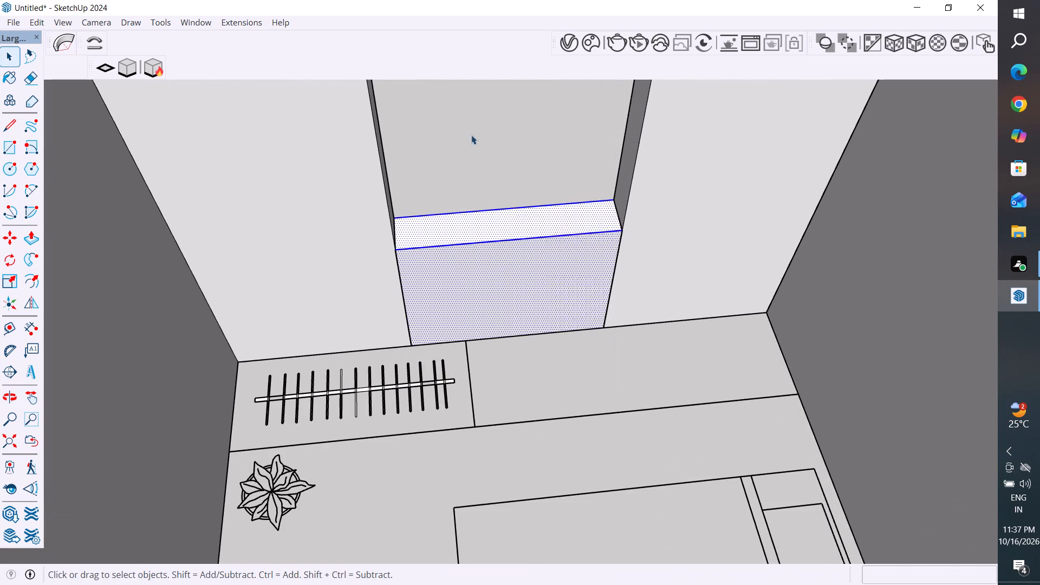
pyautogui.moveTo(544, 165); pyautogui.dragTo(480, 253)
pyautogui.rightClick(480, 253)
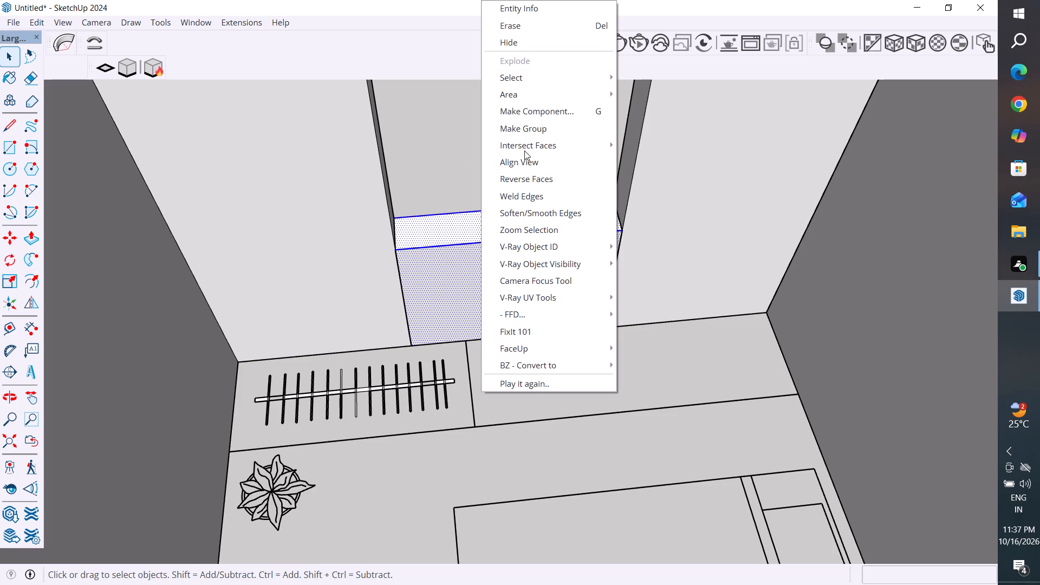
pyautogui.click(533, 127)
# Move the grouped sill wall out of its gap by its bottom corner, about 3' 10" to the outside of the house.
pyautogui.scroll(-6, 440, 295)
pyautogui.moveTo(458, 310); pyautogui.dragTo(1035, 346, button='middle')
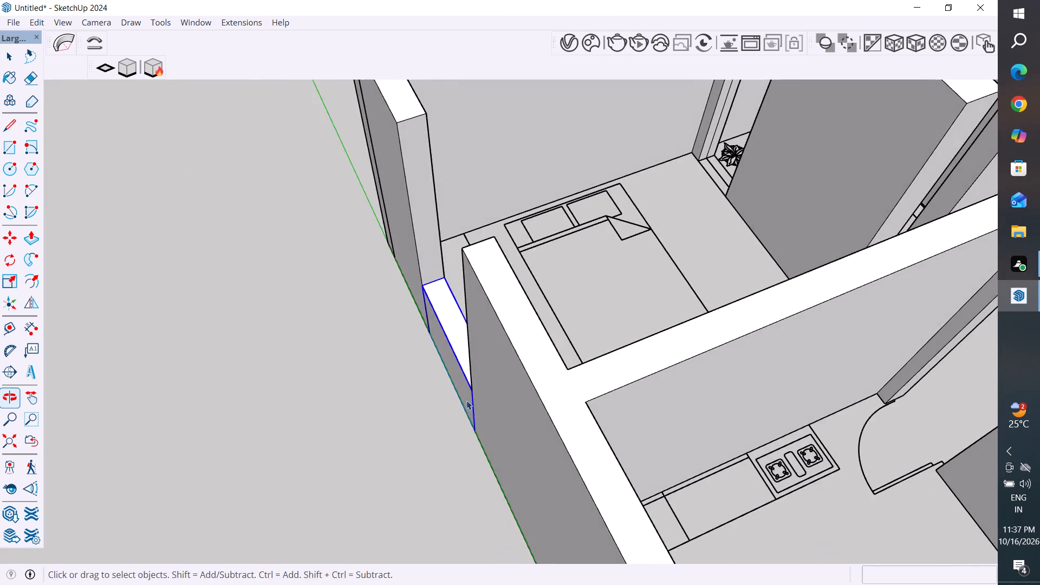
pyautogui.moveTo(364, 405); pyautogui.dragTo(523, 374, button='middle')
pyautogui.press('m')
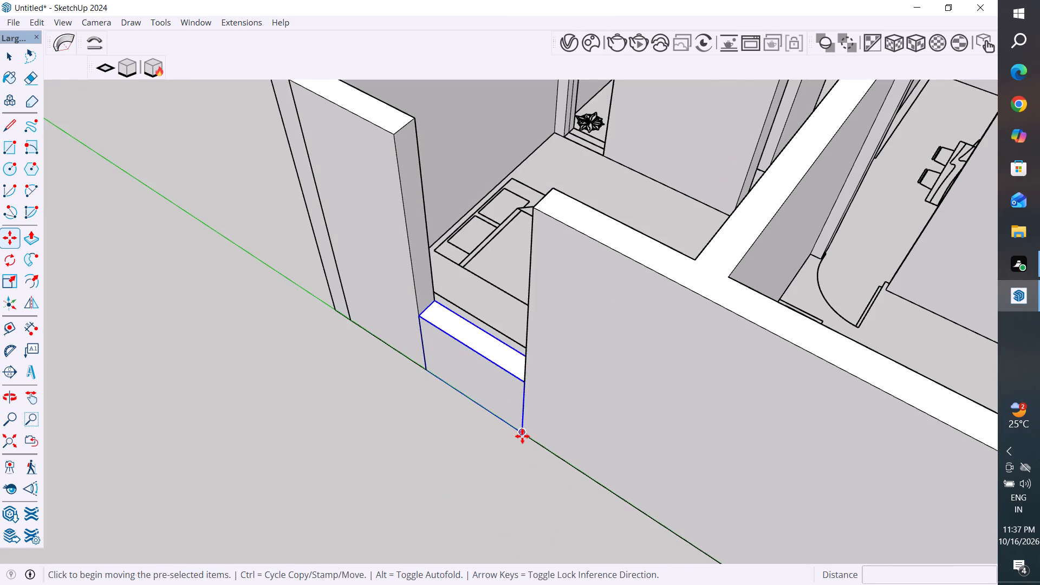
pyautogui.click(522, 436)
pyautogui.click(434, 515)
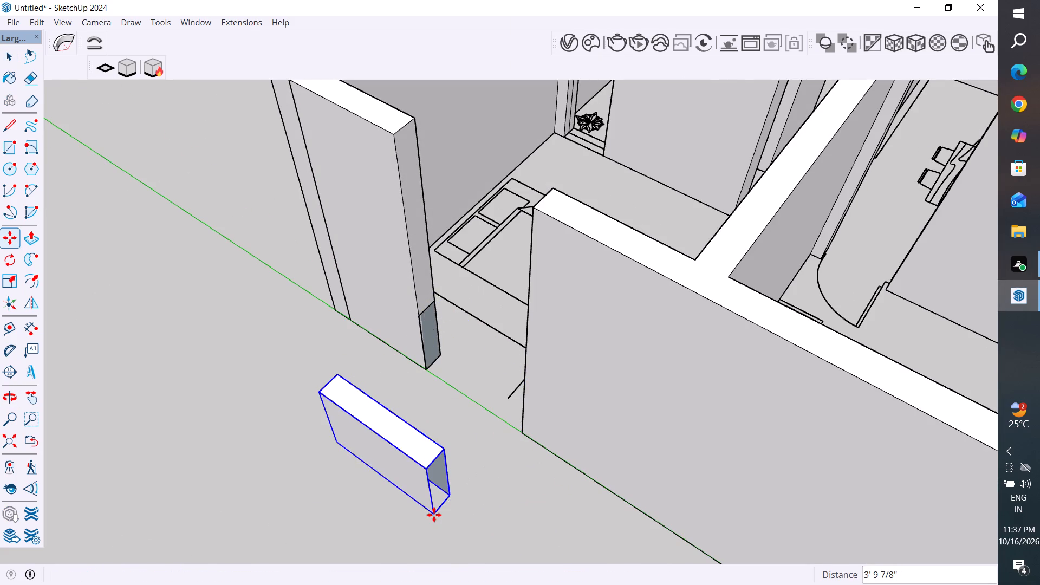
pyautogui.click(5, 54)
pyautogui.click(202, 339)
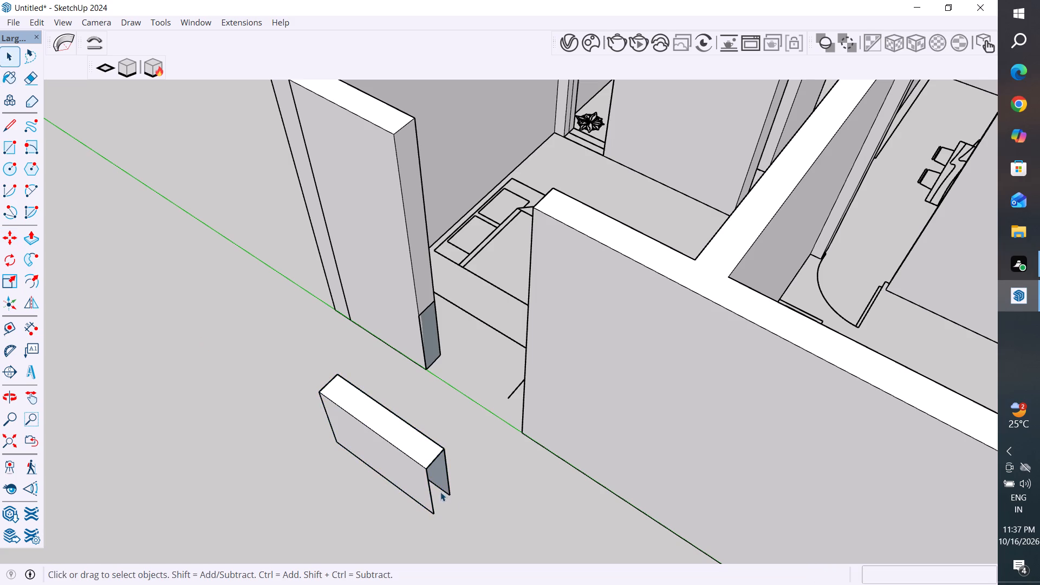
# Draw a rectangle corner to corner over the open end of the moved sill wall nearest the kitchen wall.
pyautogui.scroll(3, 458, 503)
pyautogui.moveTo(472, 519); pyautogui.dragTo(361, 363, button='middle')
pyautogui.click(15, 148)
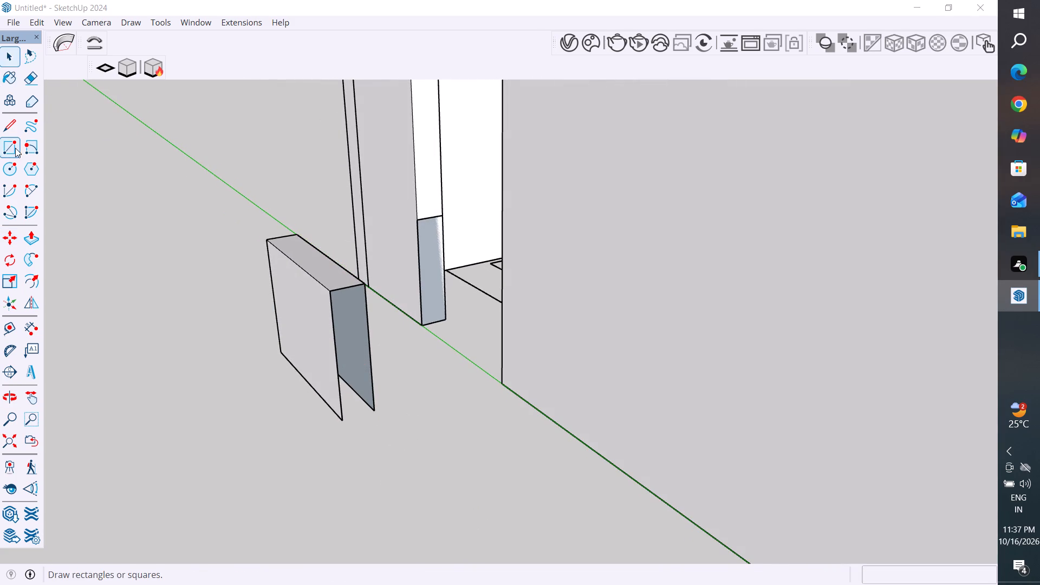
pyautogui.click(372, 411)
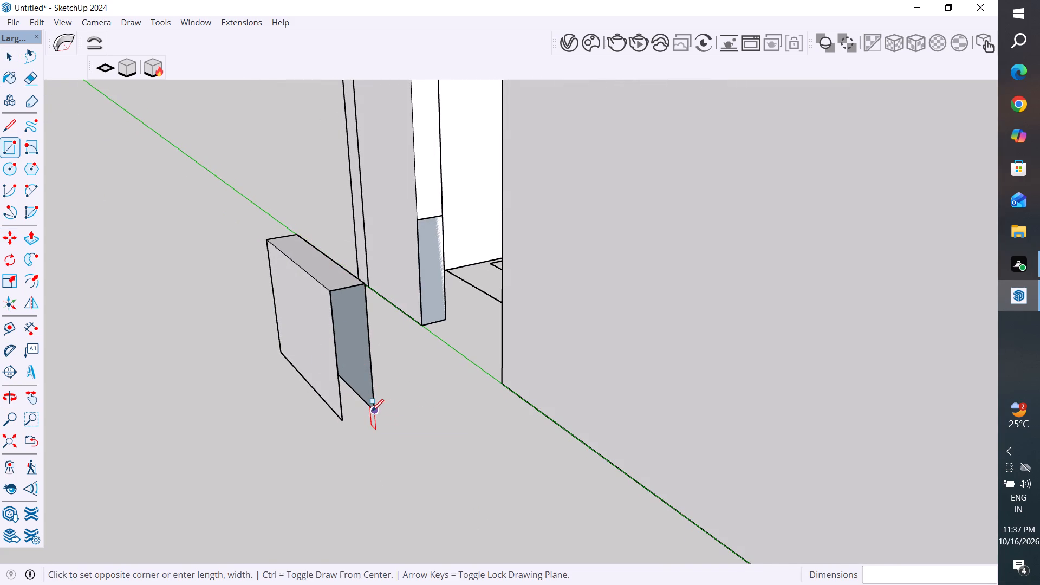
pyautogui.click(332, 292)
# Draw a rectangle corner to corner over the open underside of the moved sill wall.
pyautogui.moveTo(300, 466); pyautogui.dragTo(496, 383, button='middle')
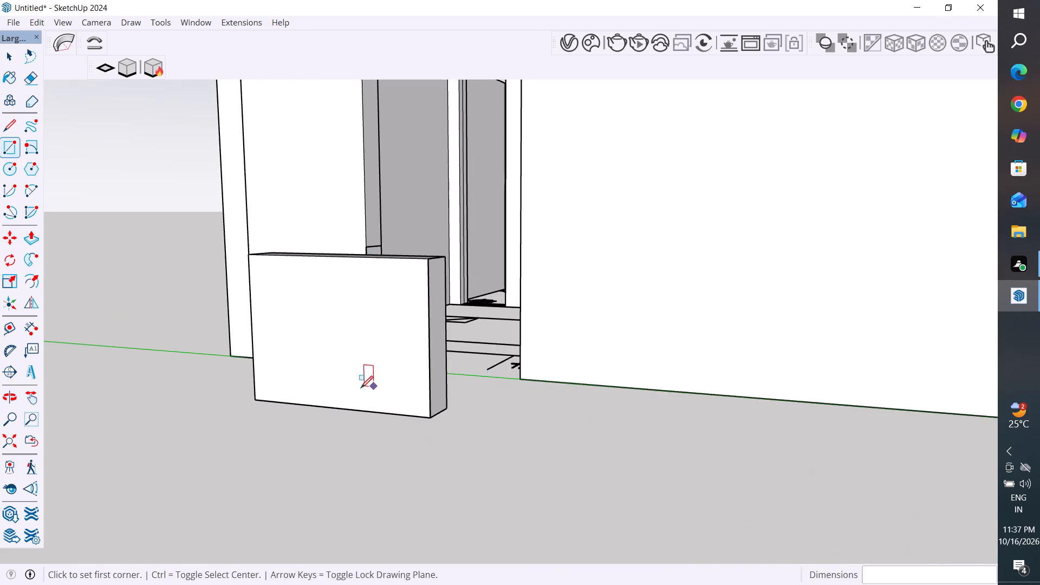
pyautogui.moveTo(363, 387); pyautogui.dragTo(406, 178, button='middle')
pyautogui.scroll(5, 434, 165)
pyautogui.moveTo(445, 214); pyautogui.dragTo(705, 185, button='middle')
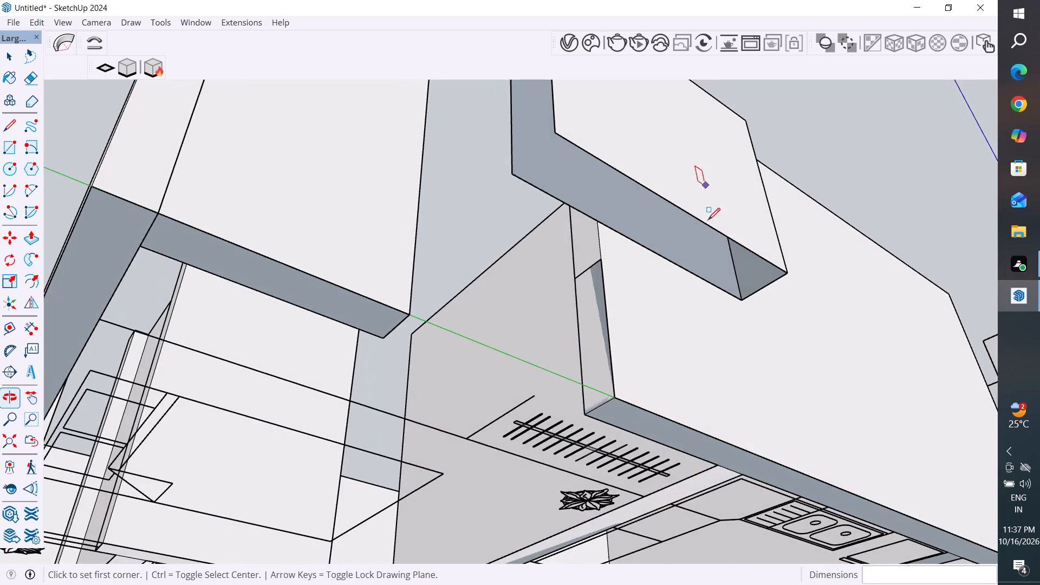
pyautogui.click(740, 300)
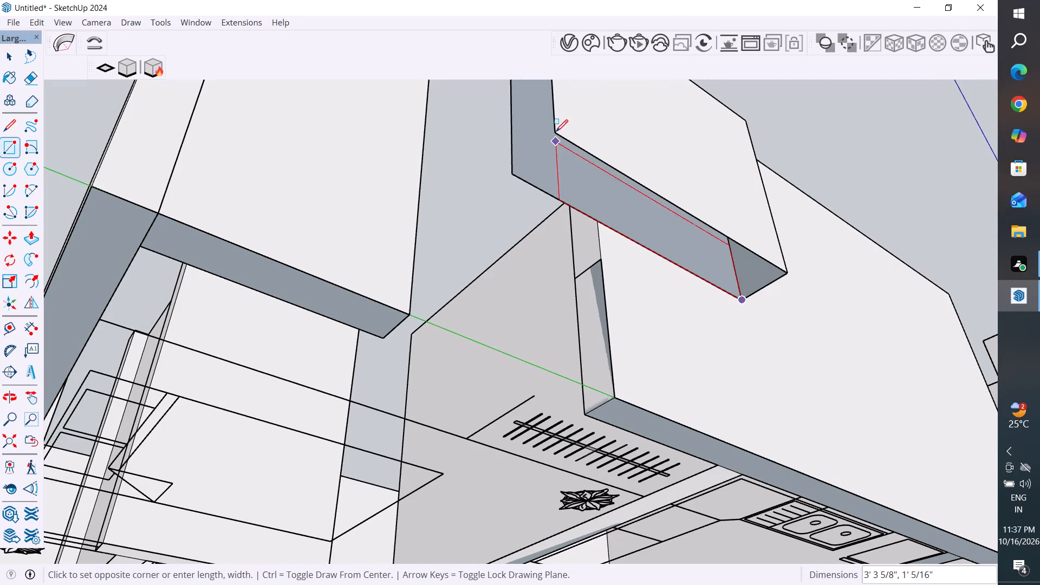
pyautogui.click(556, 126)
# Draw a 9" by 3' rectangle over the remaining open end of the moved sill wall, facing the house corner.
pyautogui.scroll(-5, 531, 347)
pyautogui.moveTo(551, 360); pyautogui.dragTo(663, 454, button='middle')
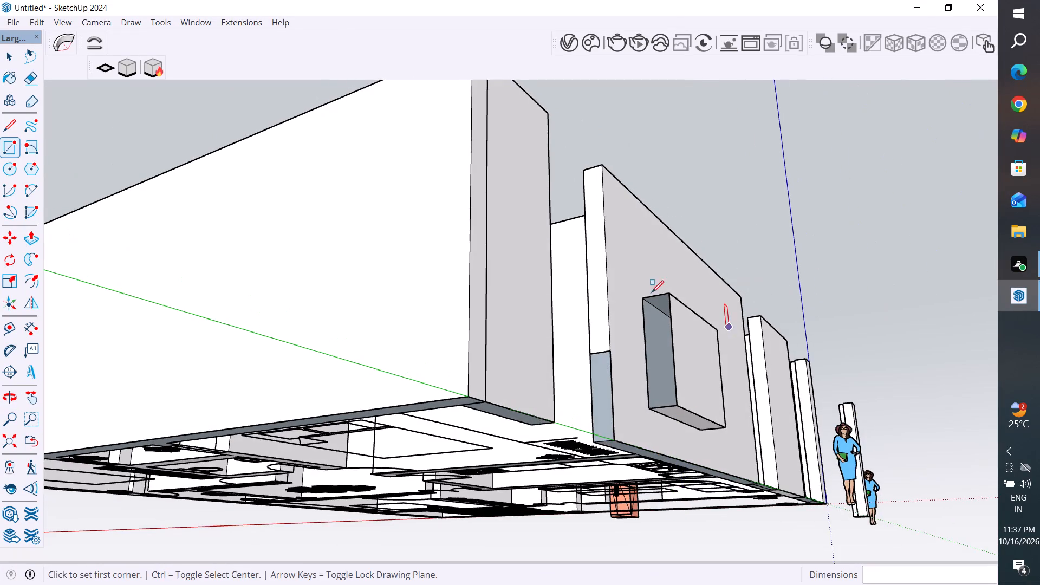
pyautogui.scroll(2, 645, 285)
pyautogui.moveTo(664, 388); pyautogui.dragTo(690, 413, button='middle')
pyautogui.click(682, 350)
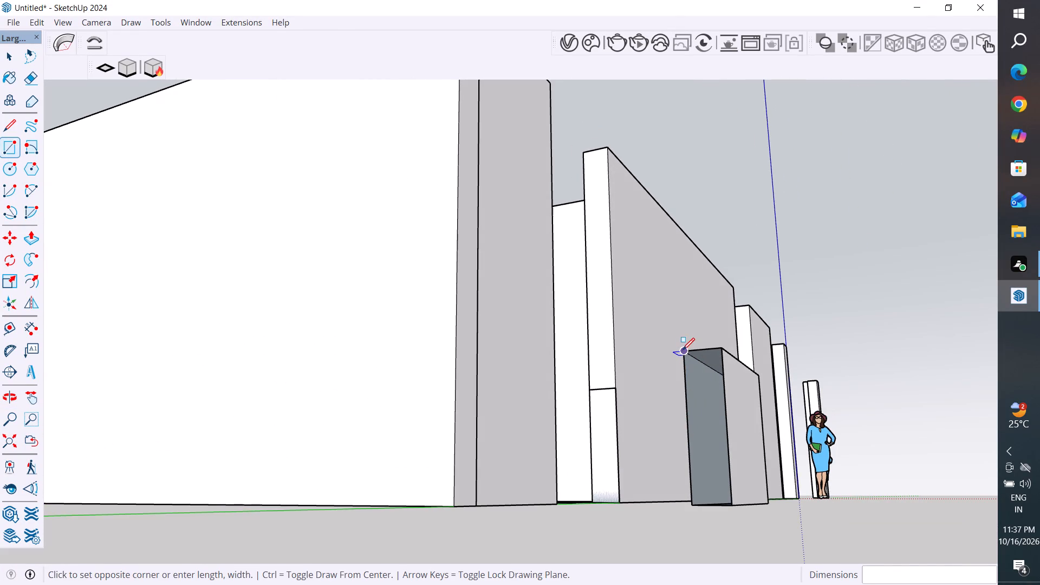
pyautogui.click(732, 508)
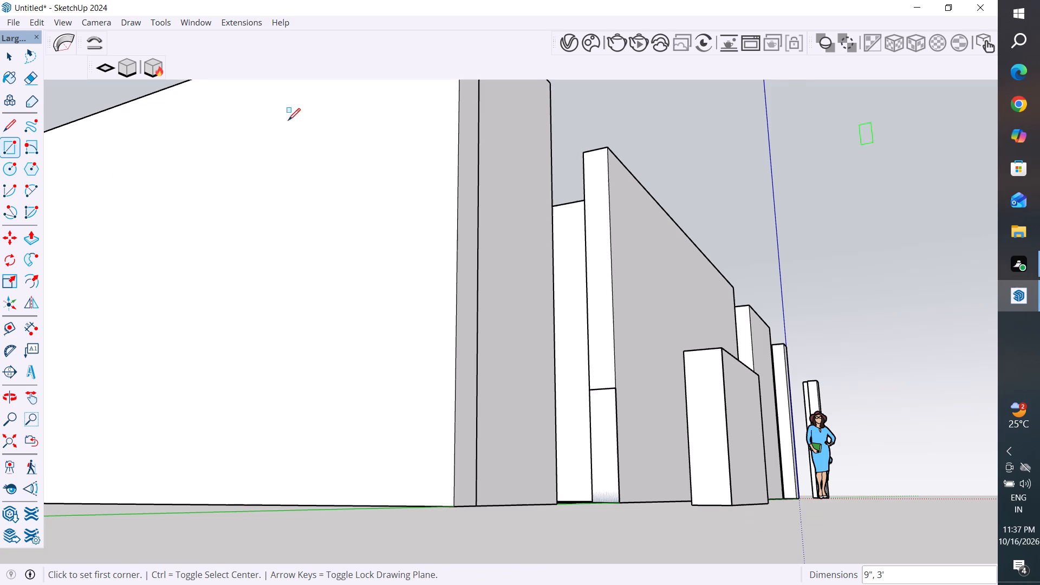
# Select all faces and edges of the closed sill wall and make them one group.
pyautogui.click(17, 59)
pyautogui.click(628, 154)
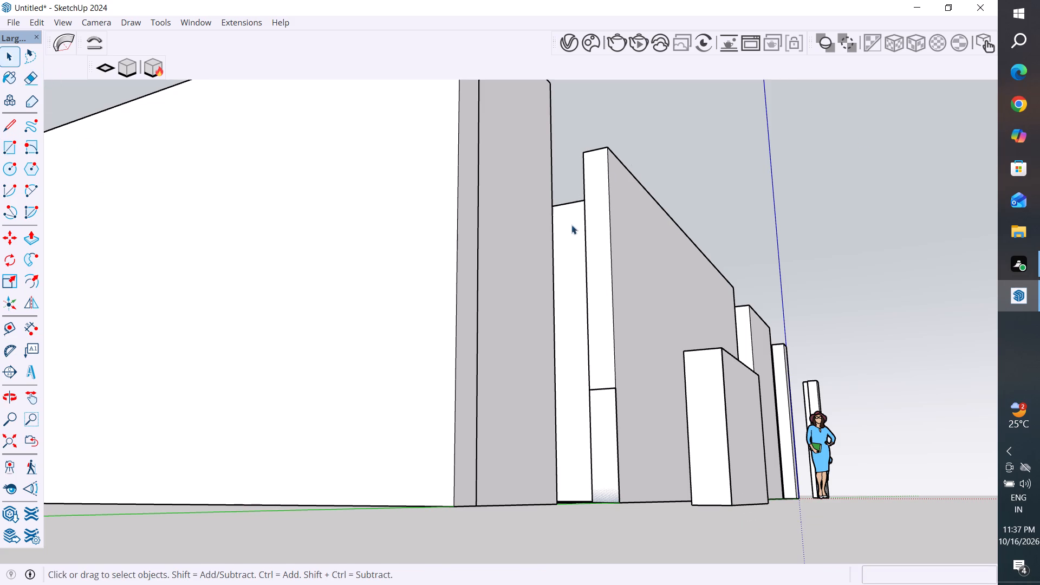
pyautogui.scroll(-5, 549, 236)
pyautogui.moveTo(643, 367); pyautogui.dragTo(746, 238, button='middle')
pyautogui.tripleClick(736, 286)
pyautogui.click(736, 286)
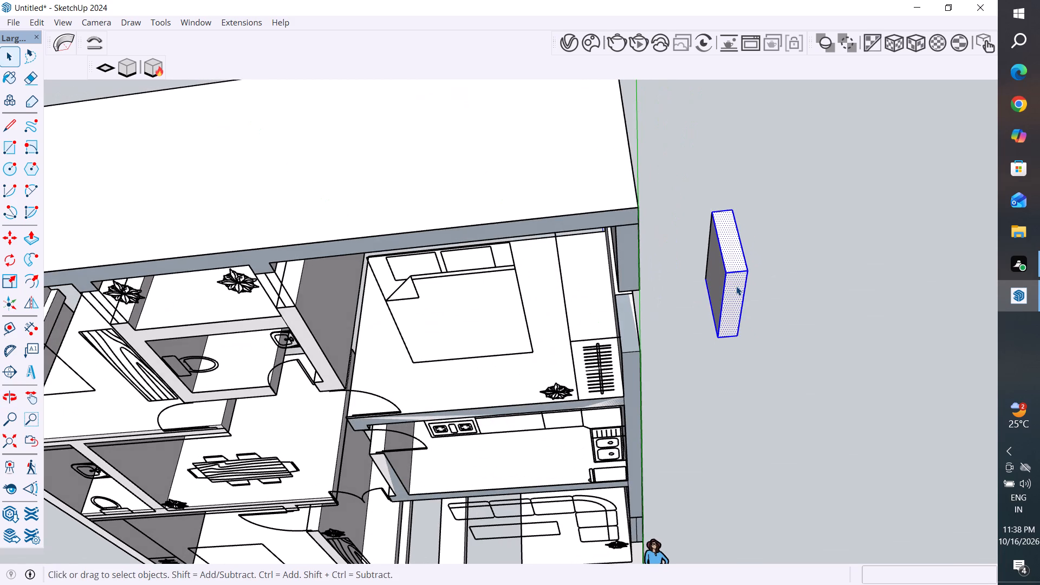
pyautogui.rightClick(736, 286)
pyautogui.click(693, 126)
pyautogui.moveTo(768, 151); pyautogui.dragTo(707, 333)
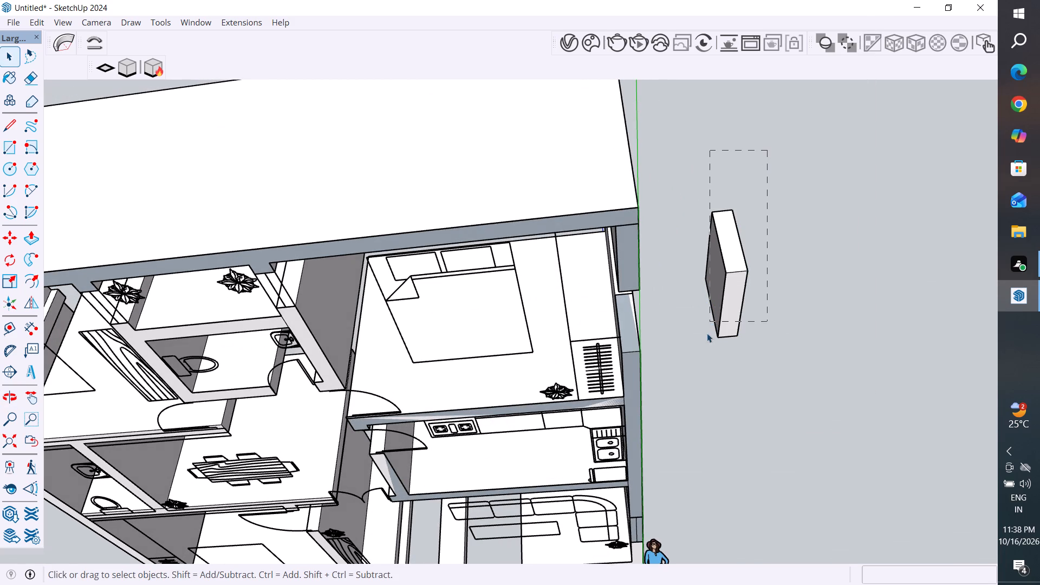
pyautogui.moveTo(707, 333); pyautogui.dragTo(697, 366)
pyautogui.rightClick(716, 301)
pyautogui.click(779, 148)
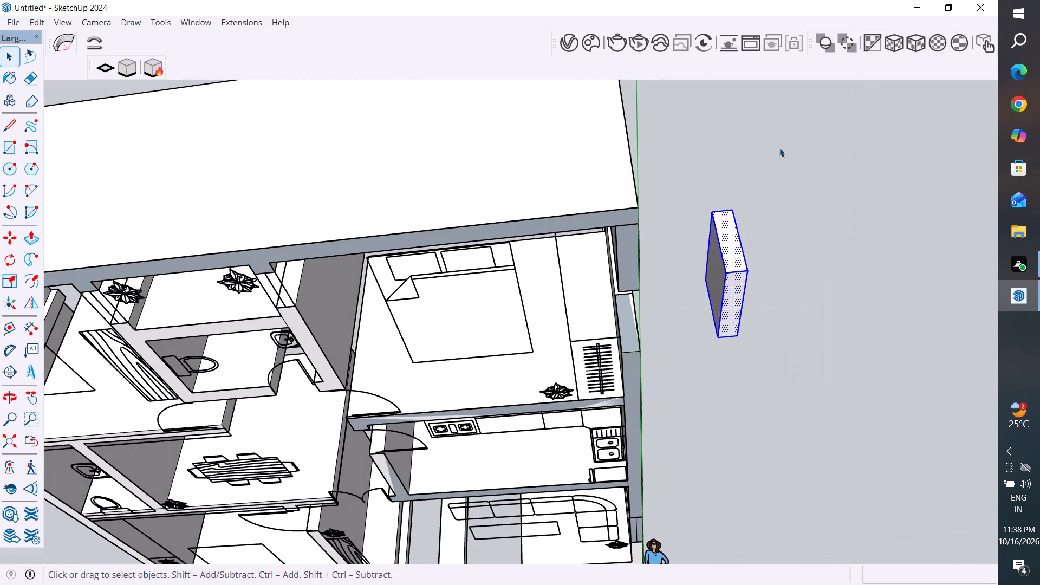
pyautogui.click(843, 197)
# Move the sill wall group about 3' 10" back into its bedroom window gap, snapping its bottom corner to the adjoining wall's base corner.
pyautogui.scroll(-4, 656, 337)
pyautogui.moveTo(763, 308); pyautogui.dragTo(537, 569, button='middle')
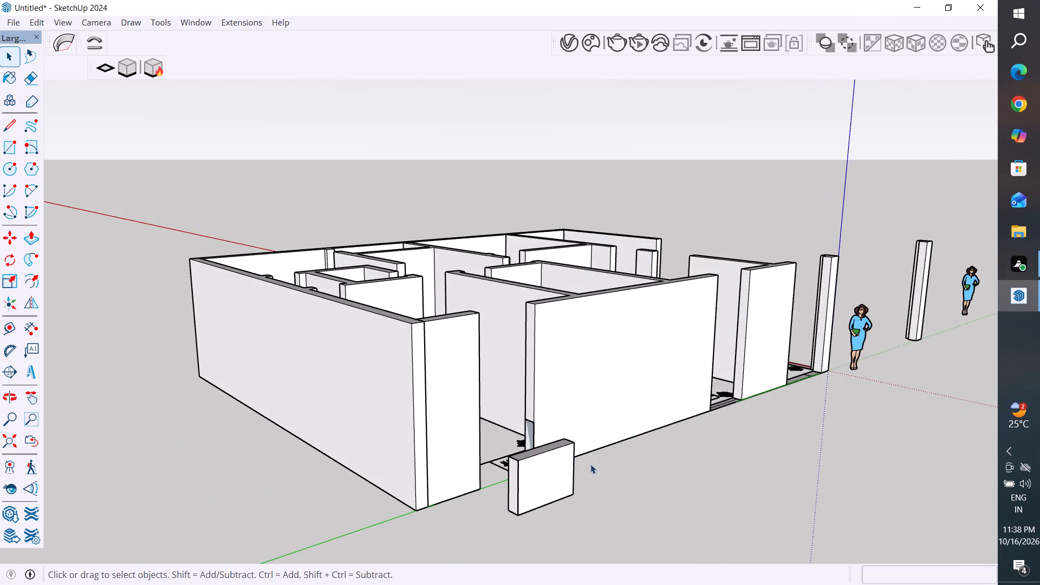
pyautogui.moveTo(649, 474); pyautogui.dragTo(456, 503, button='middle')
pyautogui.scroll(3, 363, 523)
pyautogui.click(340, 485)
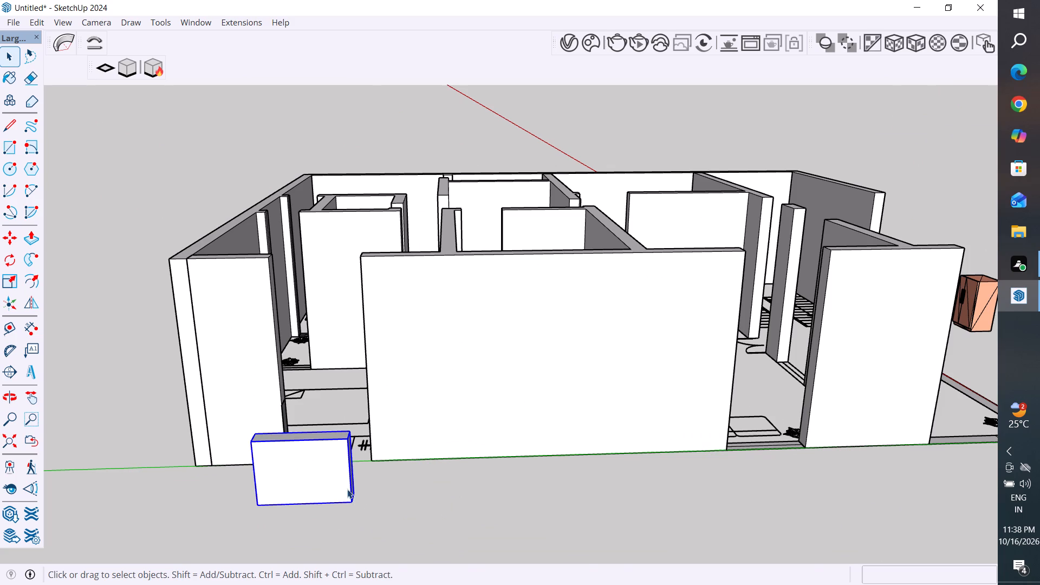
pyautogui.press('m')
pyautogui.moveTo(357, 505); pyautogui.dragTo(362, 492)
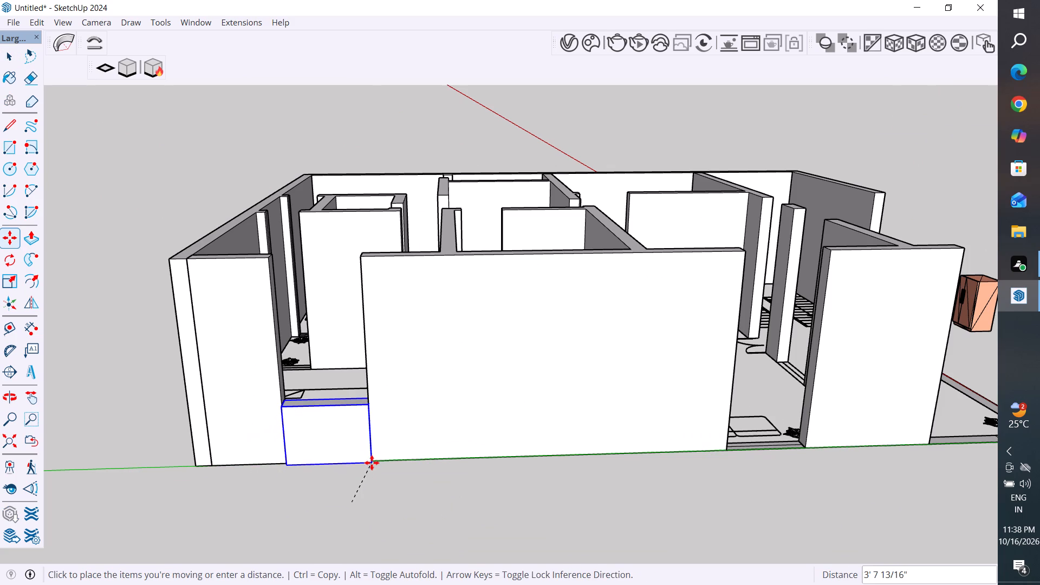
pyautogui.scroll(12, 372, 463)
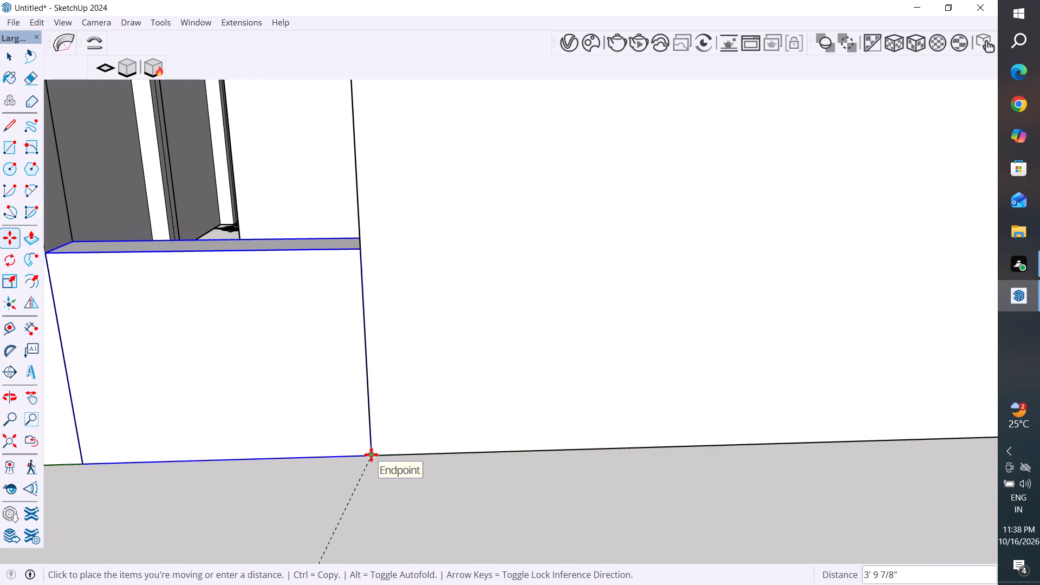
pyautogui.click(371, 454)
pyautogui.scroll(-13, 553, 477)
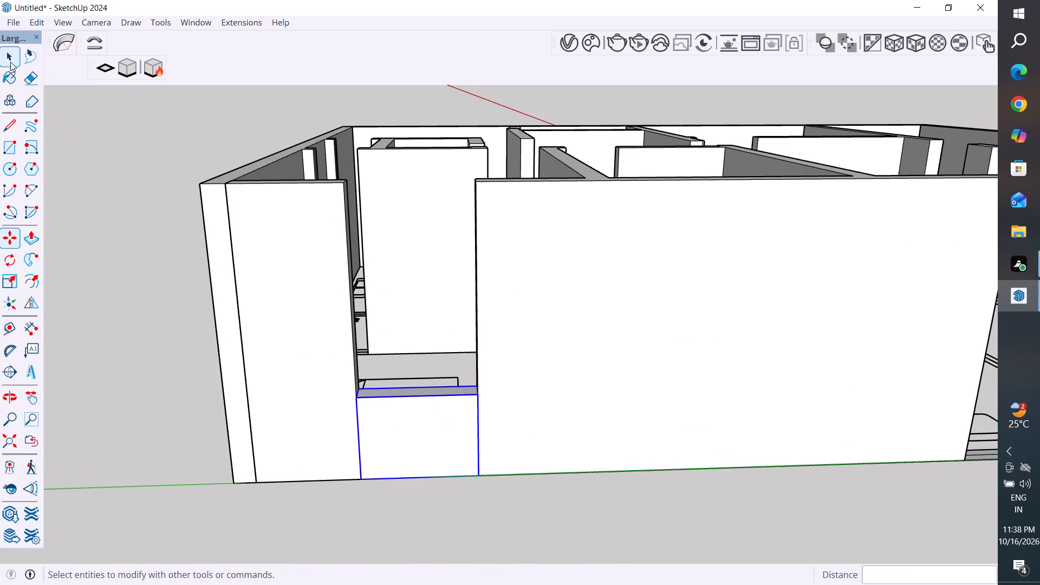
# Copy the bedroom sill wall straight up 7' so its top aligns with the wall tops above the window opening.
pyautogui.click(10, 62)
pyautogui.click(107, 196)
pyautogui.click(454, 453)
pyautogui.press('m')
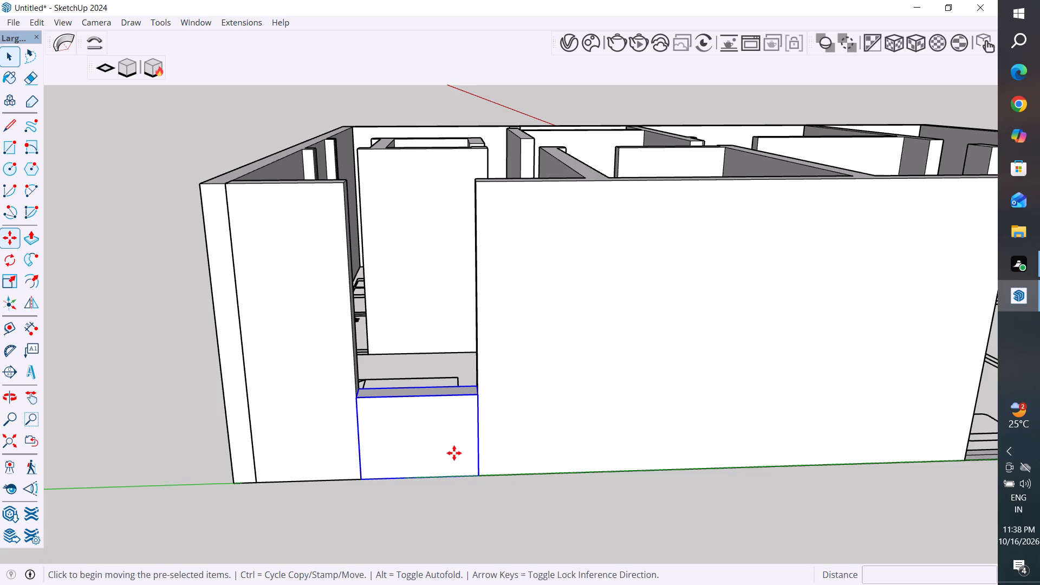
pyautogui.keyDown('ctrl'); pyautogui.click(477, 395); pyautogui.keyUp('ctrl')
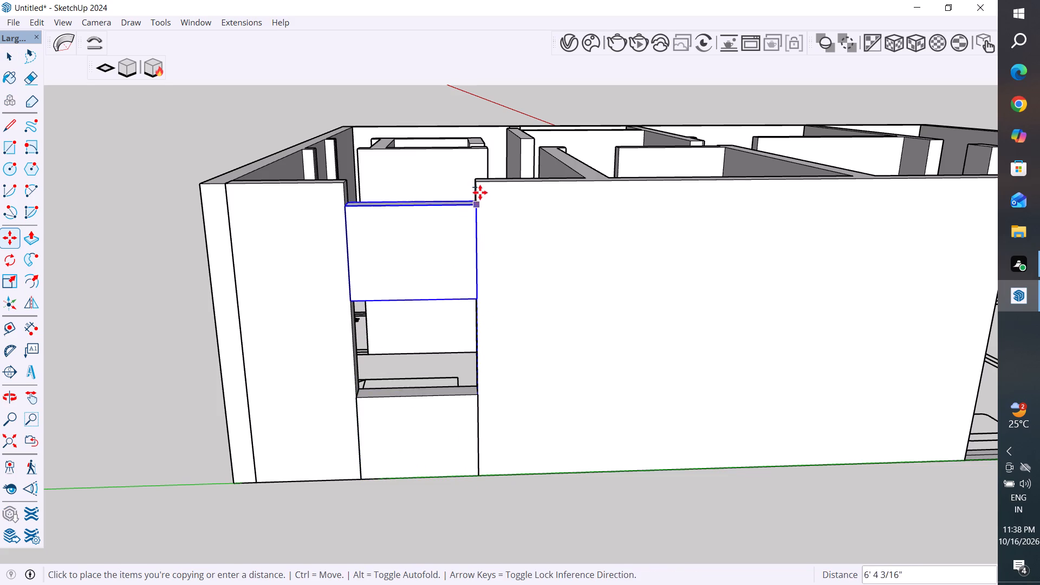
pyautogui.click(480, 182)
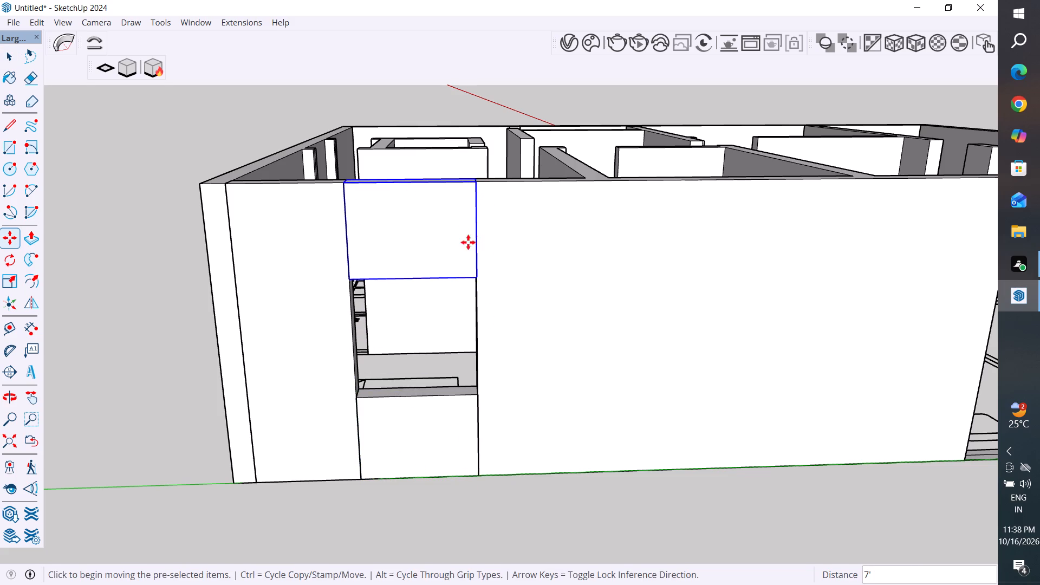
pyautogui.press('Escape')
pyautogui.press('Escape')
pyautogui.click(14, 57)
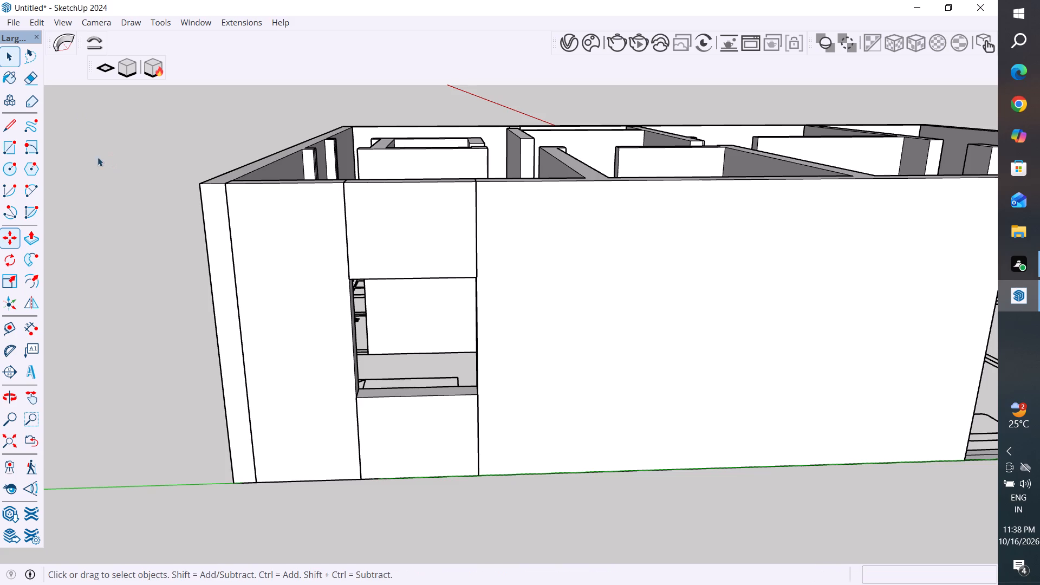
pyautogui.click(118, 167)
# Copy the bedroom sill wall along the side wall into the living room window gap, snapping it to the far wall's base corner.
pyautogui.scroll(-7, 209, 232)
pyautogui.moveTo(437, 304); pyautogui.dragTo(221, 496, button='middle')
pyautogui.scroll(-5, 422, 363)
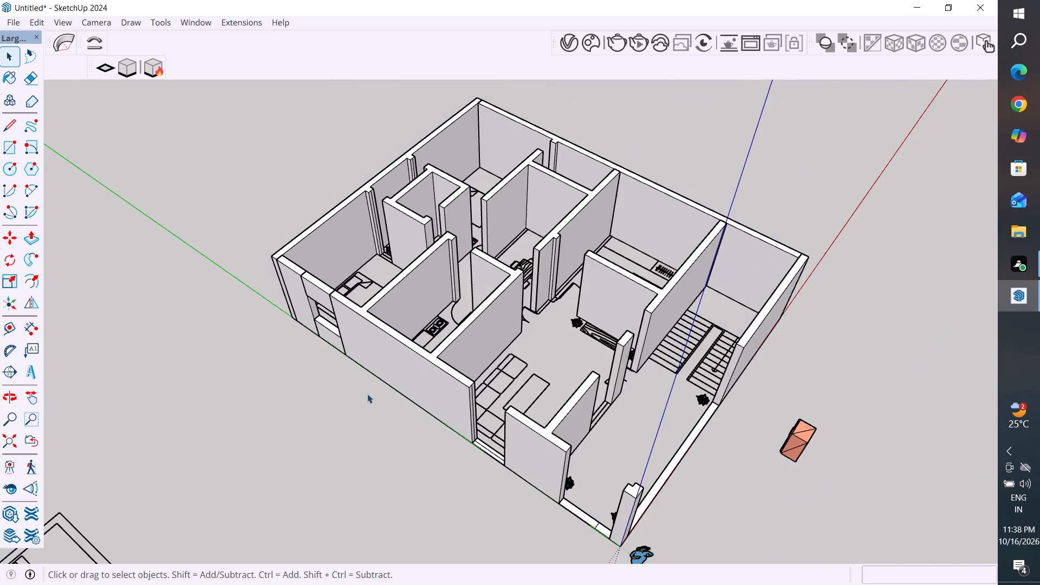
pyautogui.moveTo(368, 395); pyautogui.dragTo(701, 326, button='middle')
pyautogui.scroll(3, 400, 388)
pyautogui.click(441, 445)
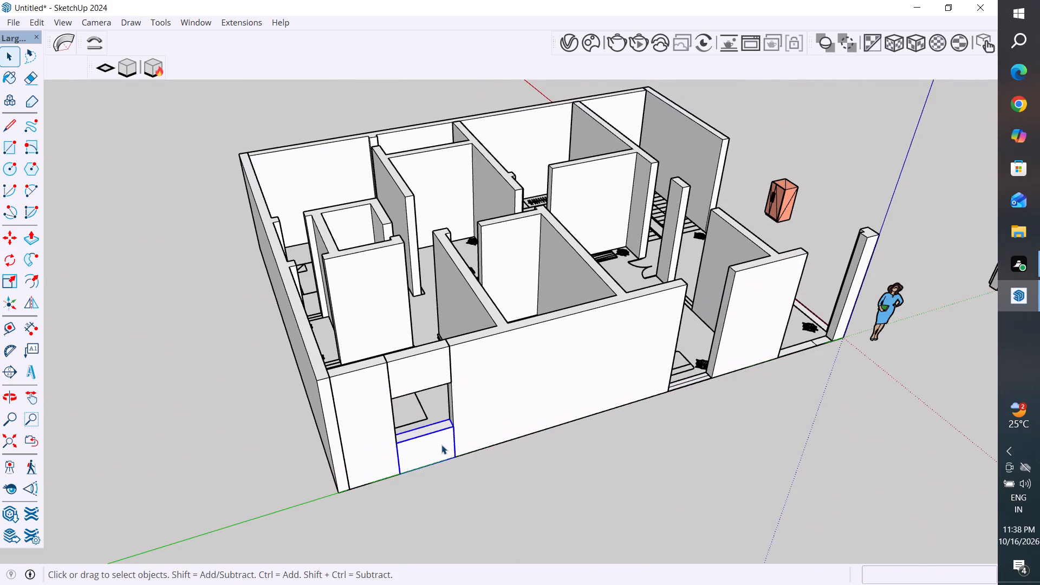
pyautogui.press('m')
pyautogui.click(455, 457)
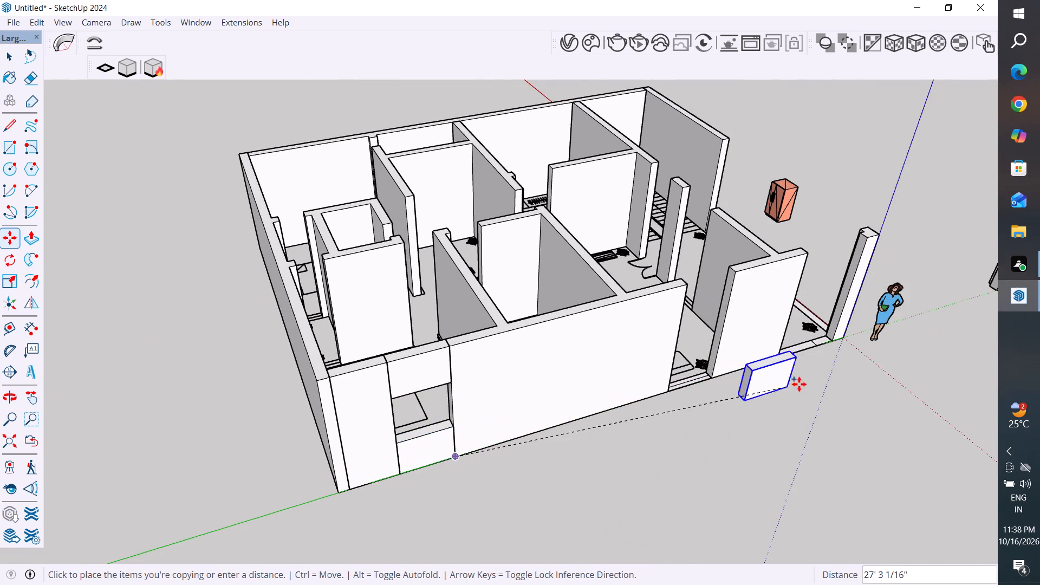
pyautogui.moveTo(791, 384); pyautogui.dragTo(629, 305, button='middle')
pyautogui.scroll(11, 631, 367)
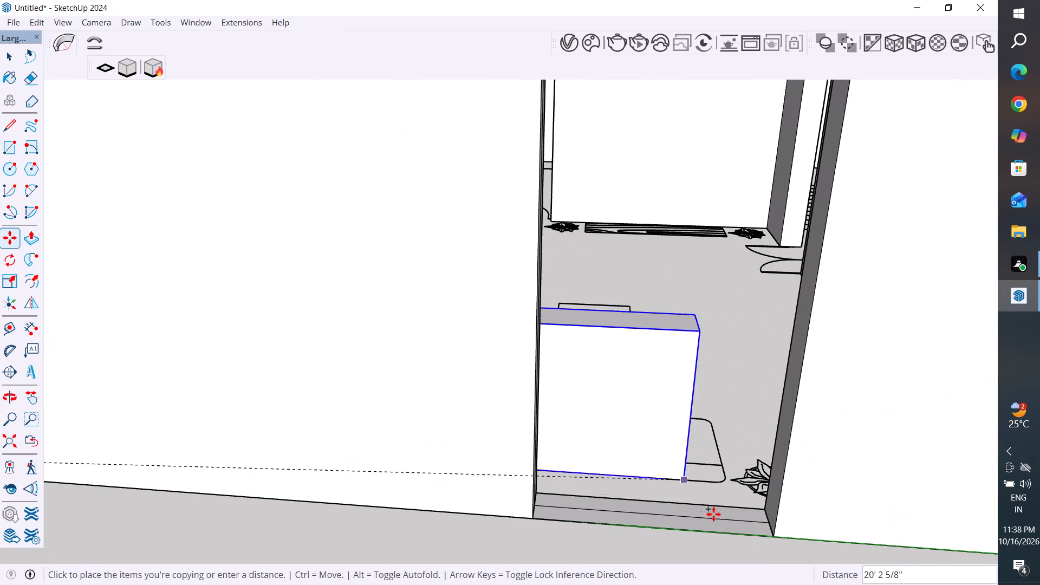
pyautogui.click(774, 534)
pyautogui.scroll(-12, 613, 508)
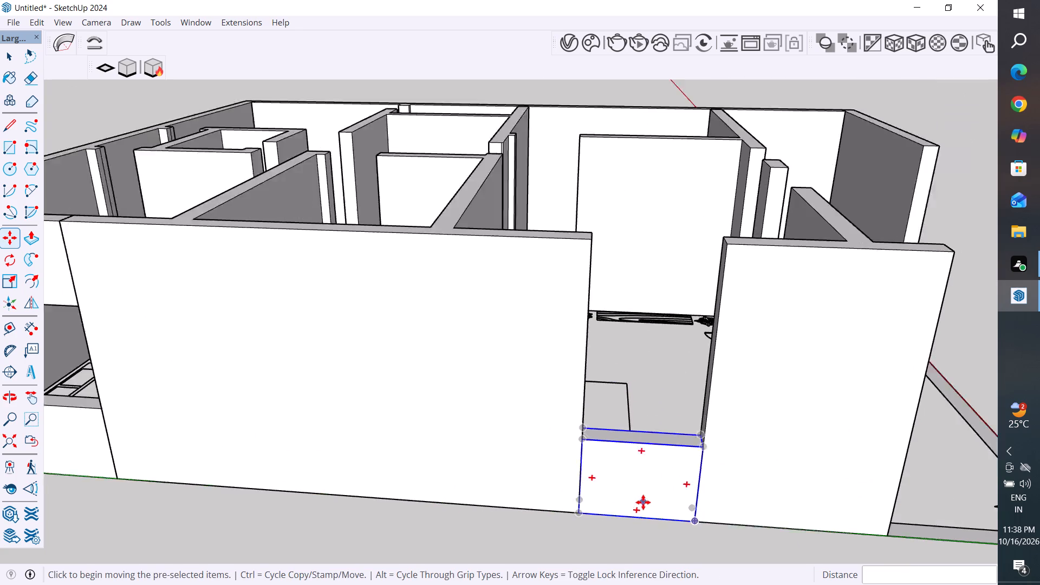
# Copy the living room sill wall straight up 7' to the wall tops above the window opening.
pyautogui.press('m')
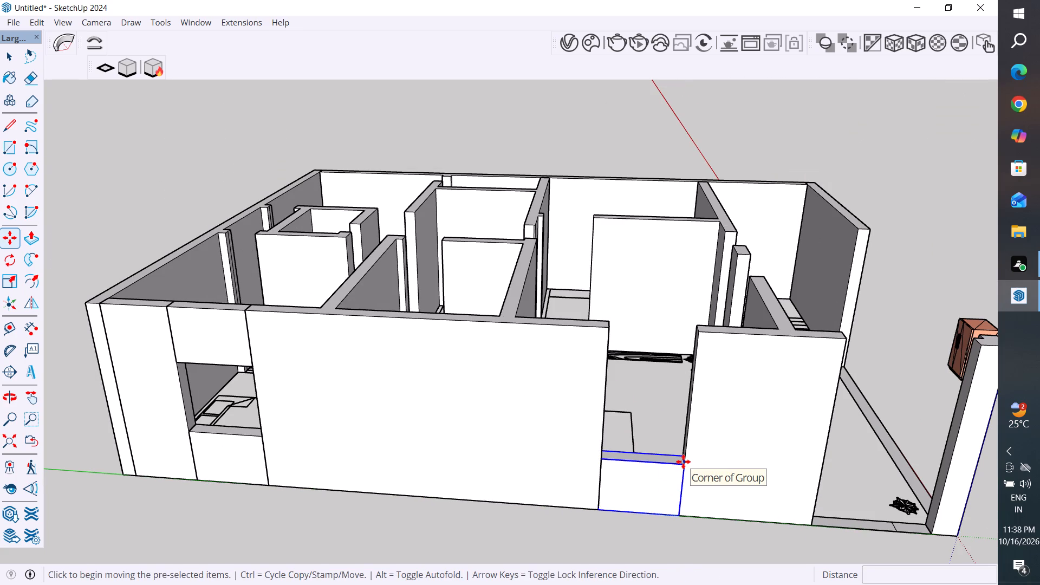
pyautogui.keyDown('ctrl'); pyautogui.click(683, 461); pyautogui.keyUp('ctrl')
pyautogui.click(699, 333)
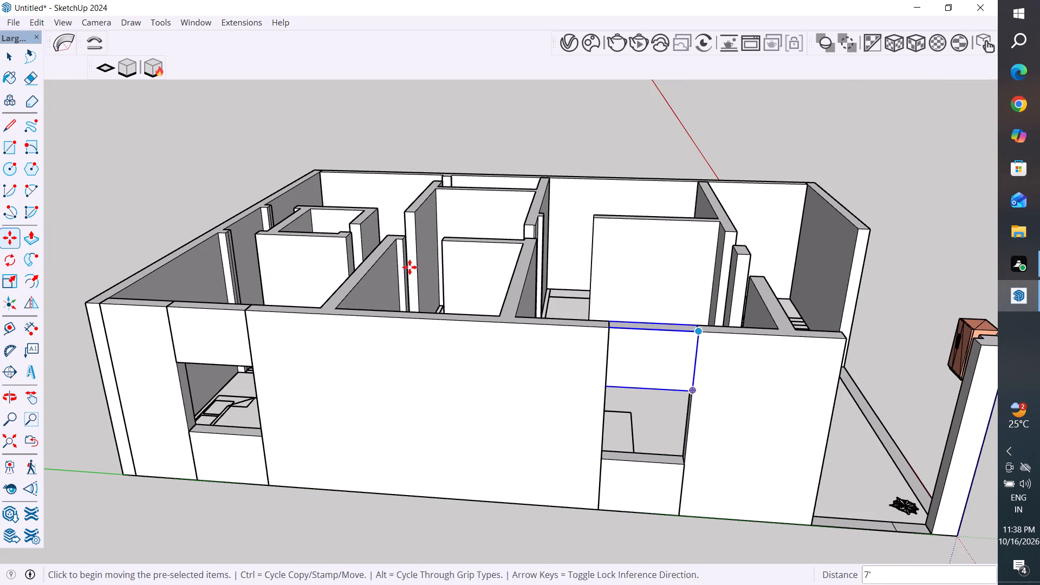
pyautogui.click(12, 47)
pyautogui.click(158, 136)
# Copy the living room sill wall about 13' 1" onto the open porch floor in front of the living room's front opening.
pyautogui.scroll(-6, 152, 288)
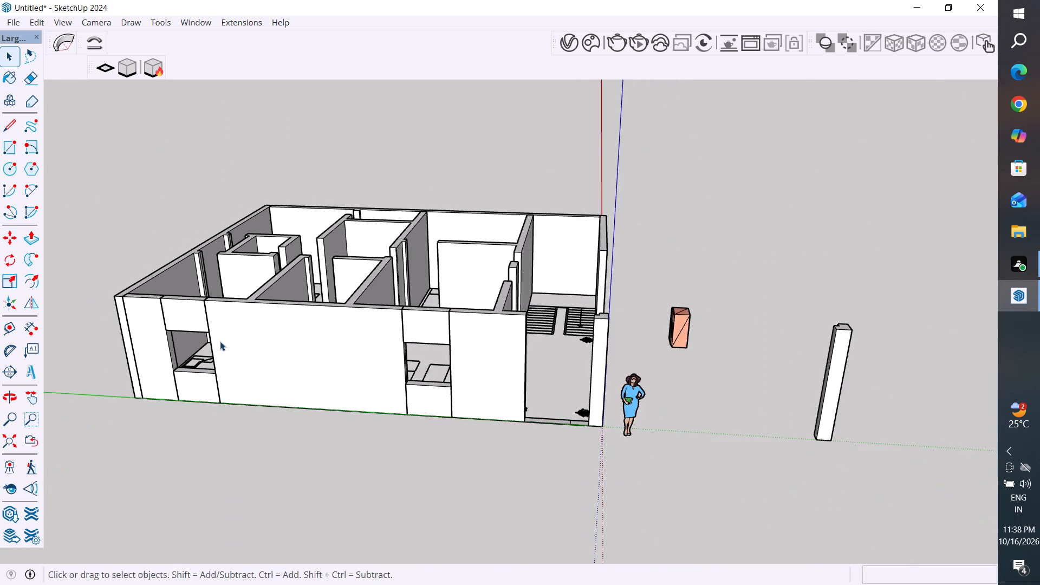
pyautogui.moveTo(280, 371); pyautogui.dragTo(20, 484, button='middle')
pyautogui.scroll(-5, 665, 484)
pyautogui.moveTo(796, 377); pyautogui.dragTo(565, 368, button='middle')
pyautogui.scroll(2, 460, 386)
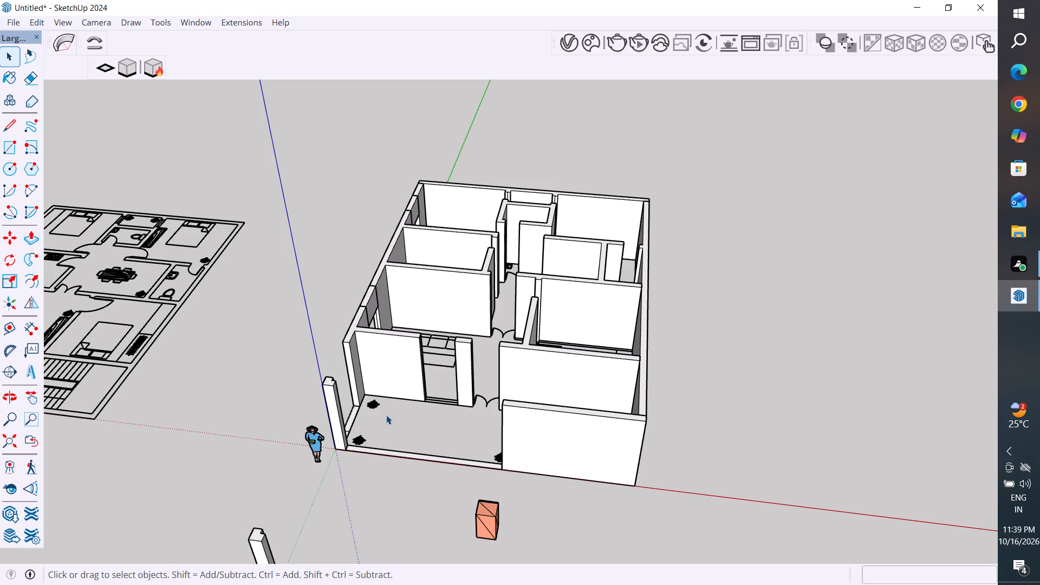
pyautogui.moveTo(414, 425); pyautogui.dragTo(433, 487, button='middle')
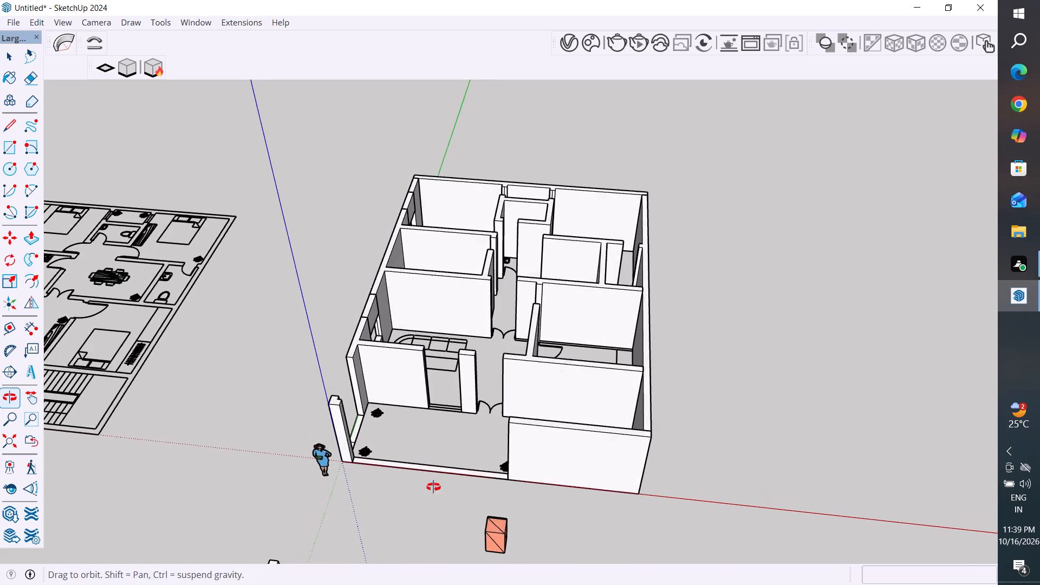
pyautogui.moveTo(433, 487); pyautogui.dragTo(439, 502, button='middle')
pyautogui.scroll(5, 461, 439)
pyautogui.moveTo(455, 453); pyautogui.dragTo(450, 531, button='middle')
pyautogui.scroll(4, 470, 430)
pyautogui.moveTo(482, 465); pyautogui.dragTo(513, 447, button='middle')
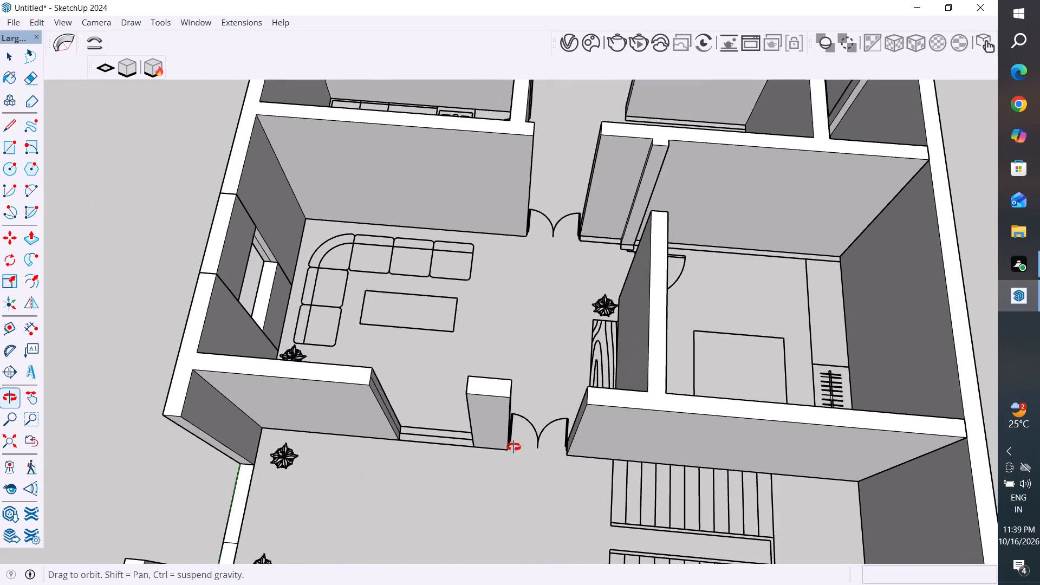
pyautogui.moveTo(513, 447); pyautogui.dragTo(530, 437, button='middle')
pyautogui.moveTo(434, 421); pyautogui.dragTo(447, 427, button='middle')
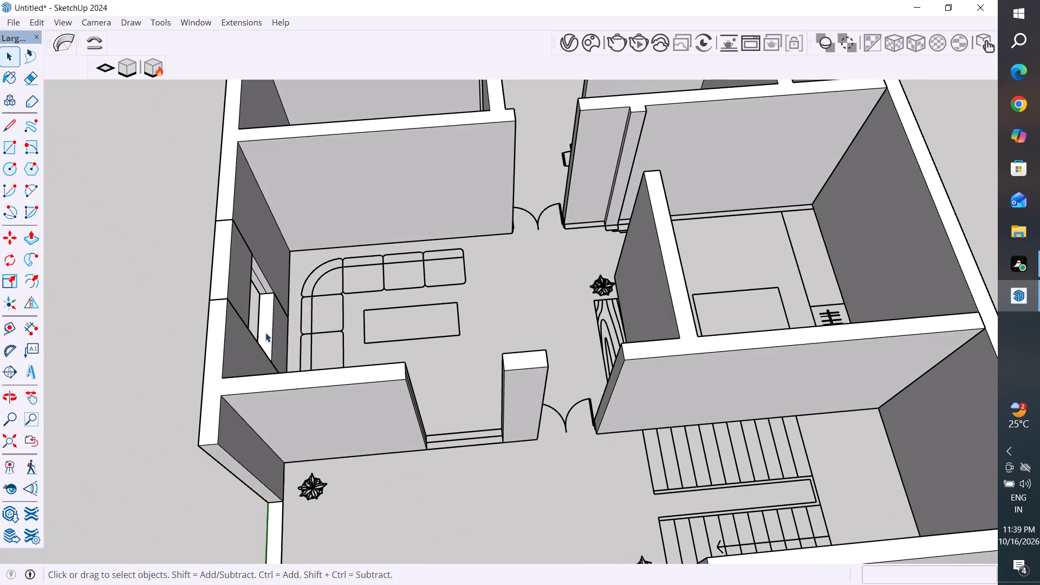
pyautogui.click(270, 331)
pyautogui.press('m')
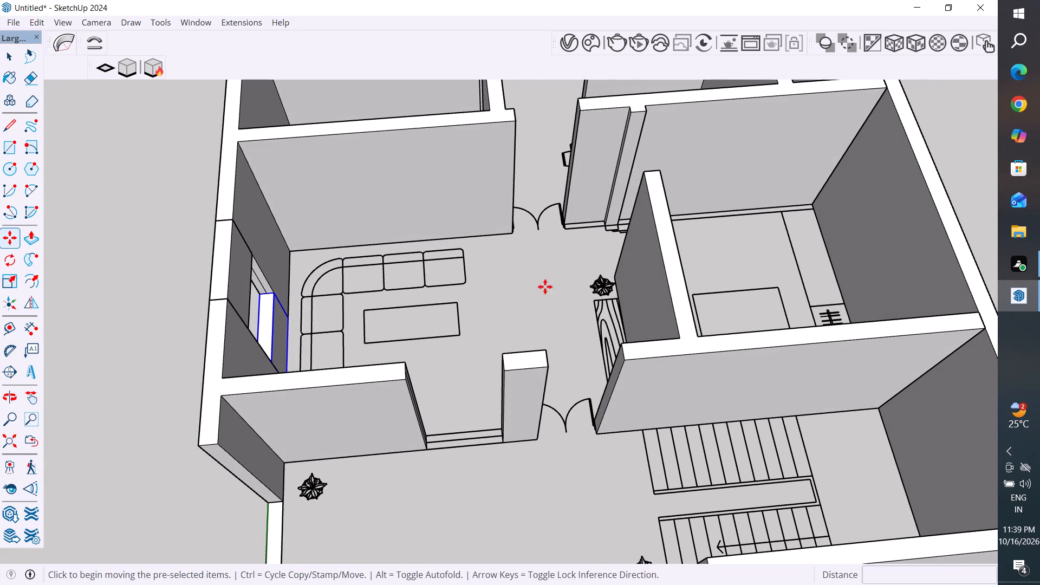
pyautogui.moveTo(538, 300); pyautogui.dragTo(370, 332, button='middle')
pyautogui.click(323, 220)
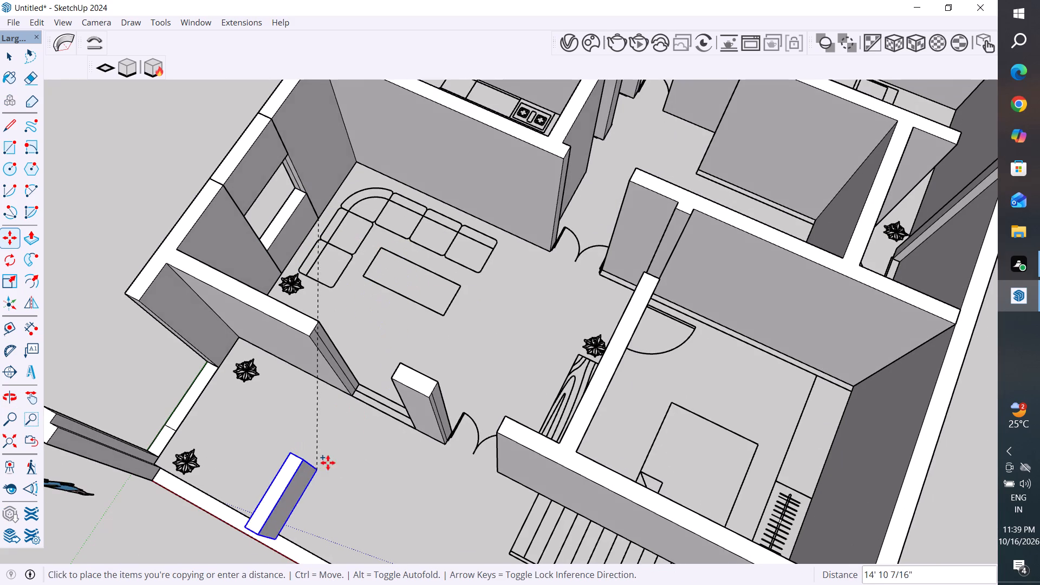
pyautogui.click(344, 433)
pyautogui.click(16, 55)
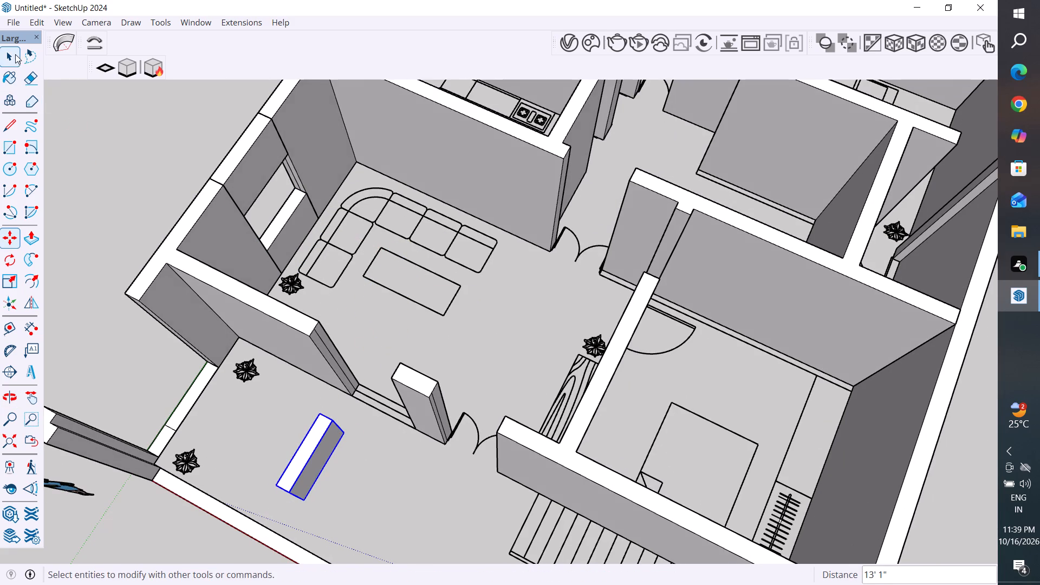
pyautogui.click(132, 180)
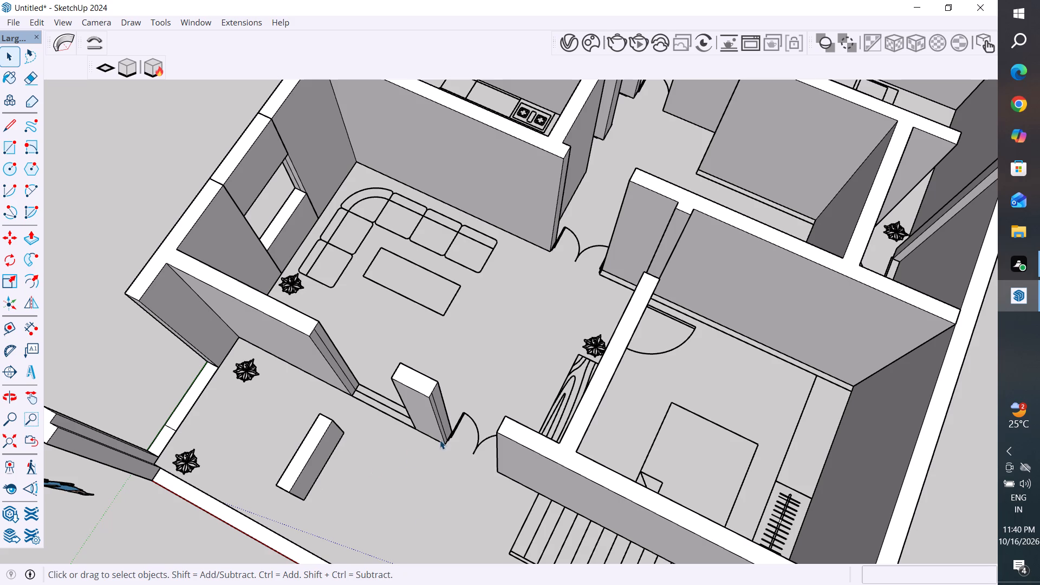
# Rotate the copied sill wall on the porch floor 90° so it runs parallel to the living room's front wall.
pyautogui.click(8, 261)
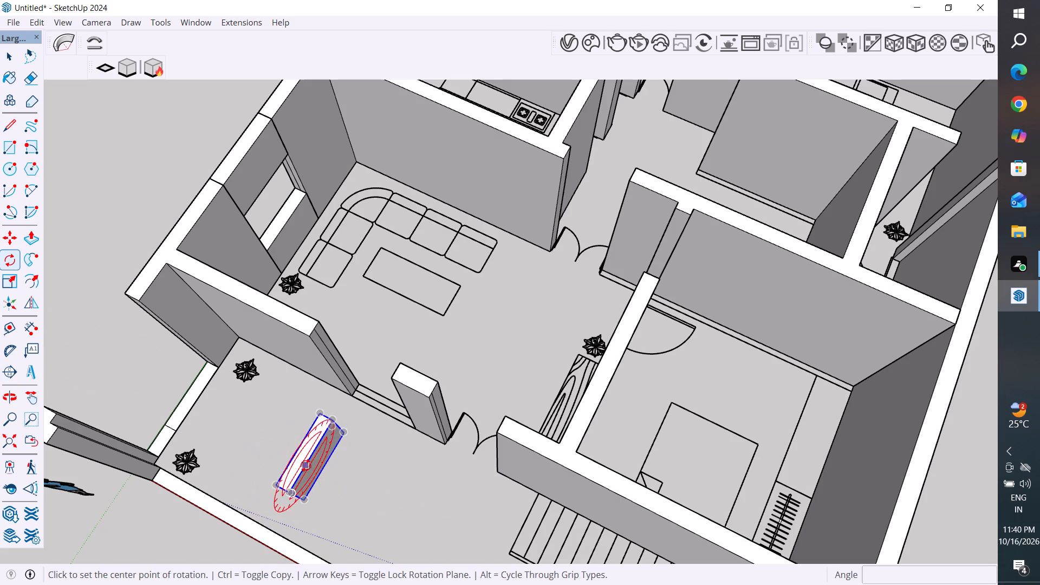
pyautogui.click(303, 459)
pyautogui.click(413, 515)
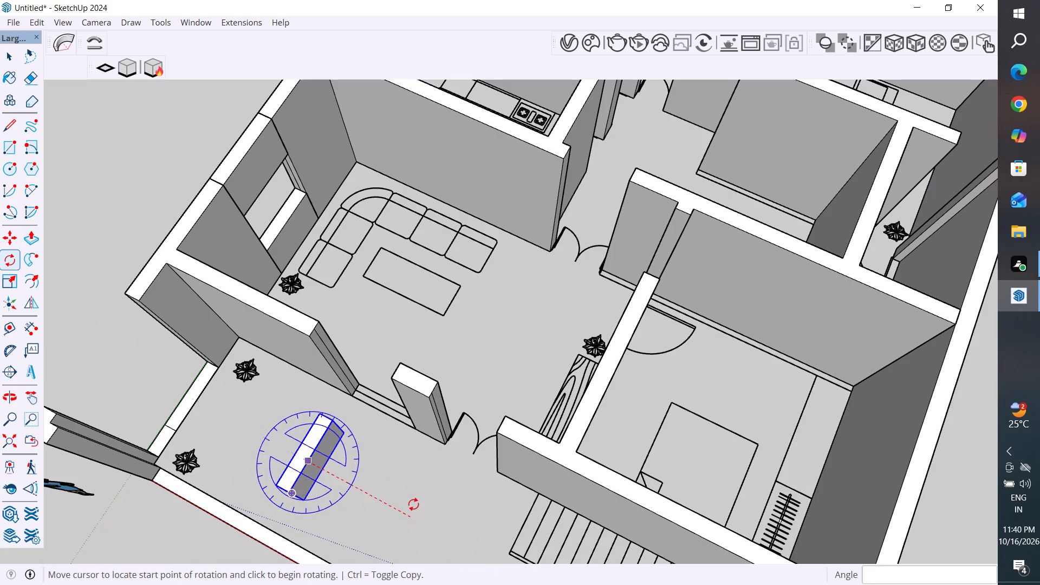
pyautogui.click(340, 407)
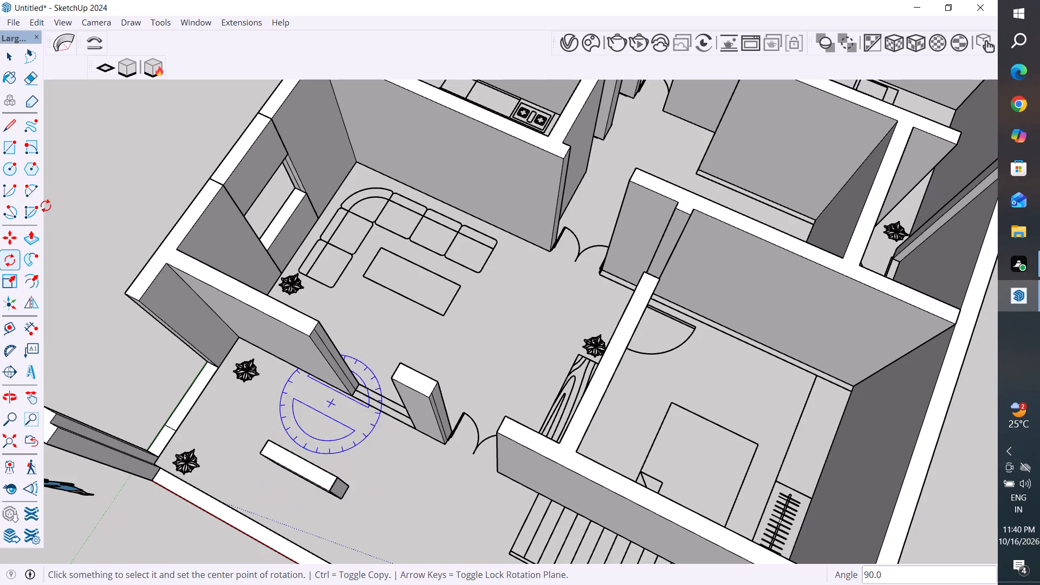
# Move the rotated sill wall about 5' 3" from the porch floor into the living room's front window opening, snapping to its base corner.
pyautogui.click(9, 58)
pyautogui.click(114, 158)
pyautogui.scroll(-5, 328, 453)
pyautogui.moveTo(328, 504); pyautogui.dragTo(408, 450, button='middle')
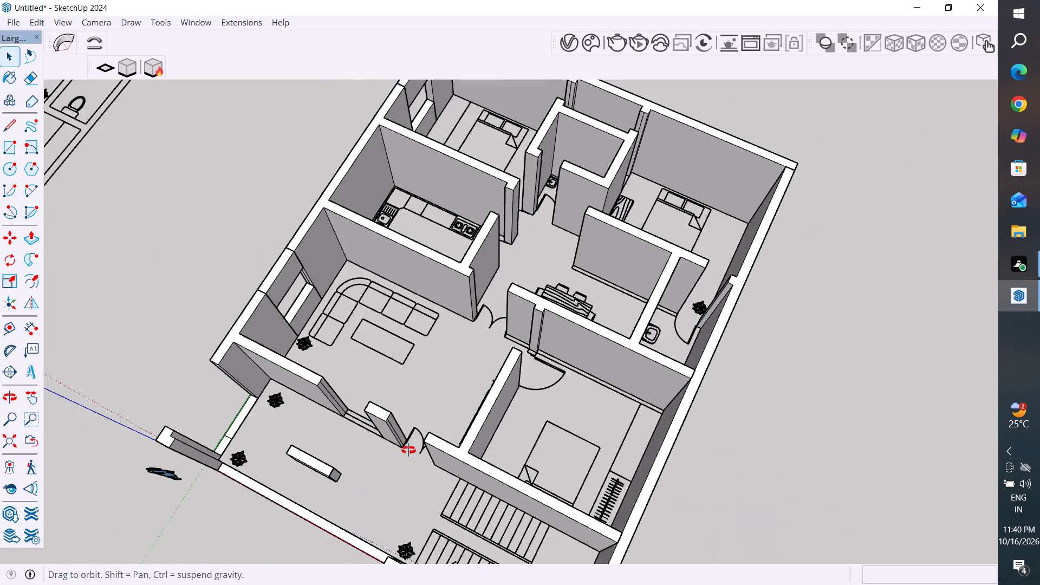
pyautogui.moveTo(408, 450); pyautogui.dragTo(516, 299, button='middle')
pyautogui.scroll(4, 467, 428)
pyautogui.moveTo(479, 453); pyautogui.dragTo(426, 432, button='middle')
pyautogui.scroll(5, 421, 431)
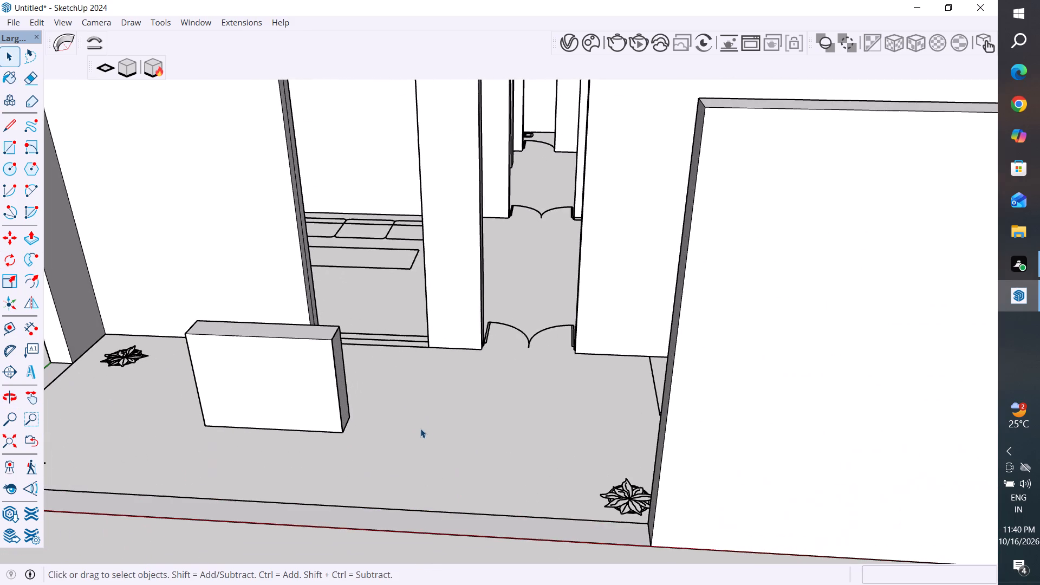
pyautogui.click(317, 418)
pyautogui.press('m')
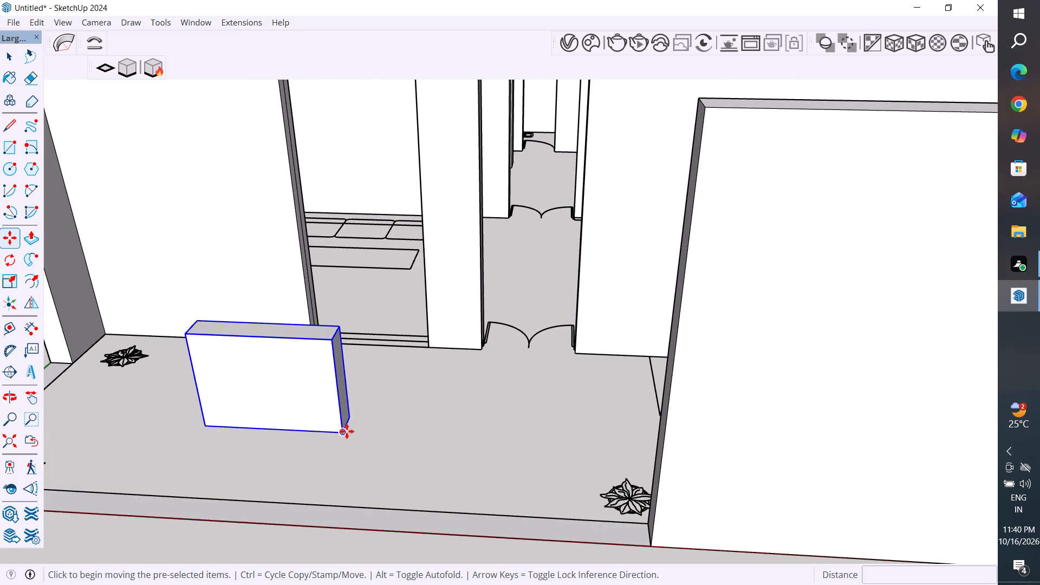
pyautogui.click(342, 433)
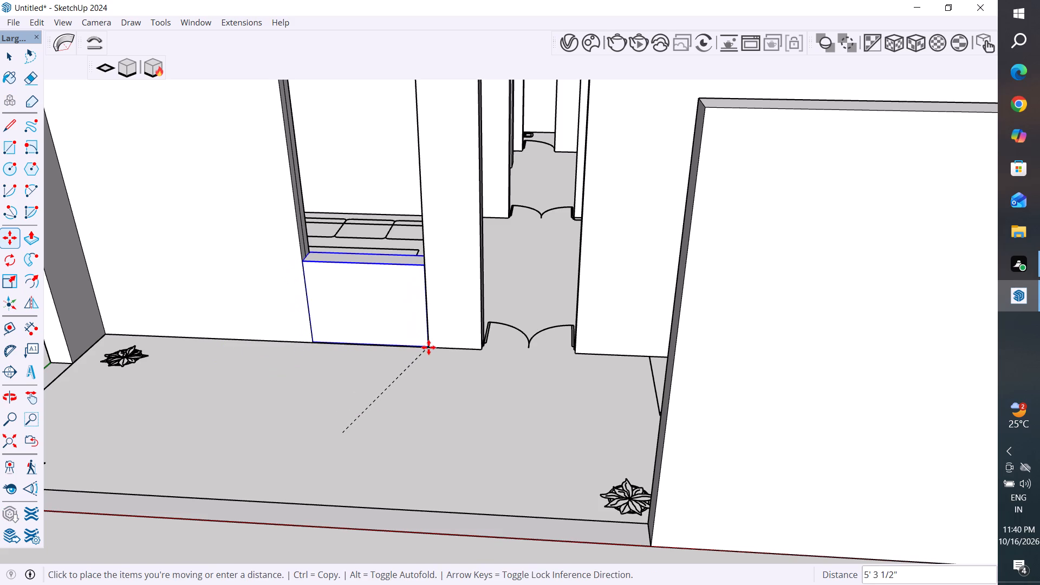
pyautogui.scroll(20, 428, 347)
pyautogui.scroll(1, 428, 347)
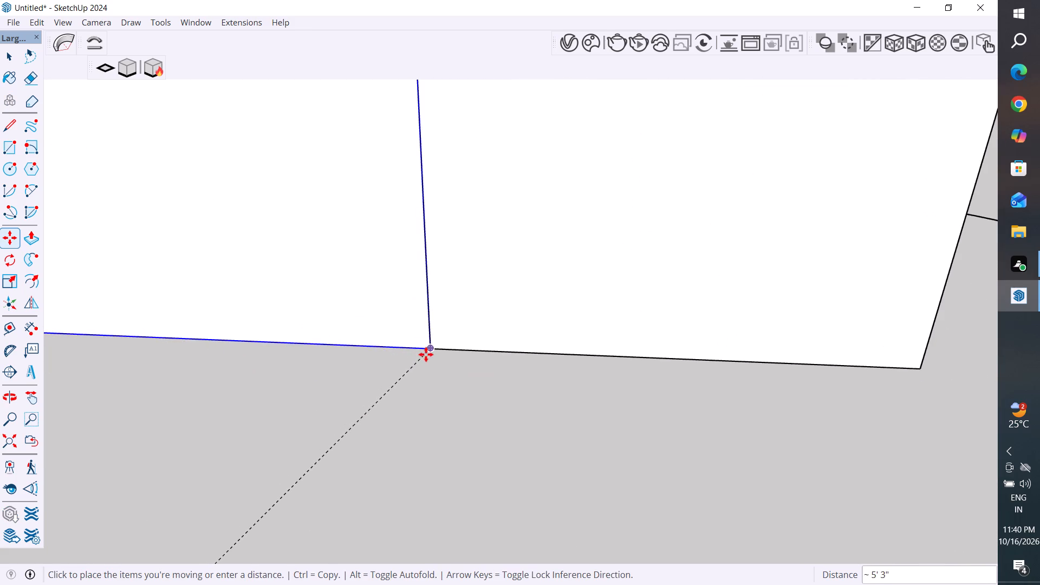
pyautogui.click(426, 354)
# Copy the front window's sill wall straight up 7' to the wall tops, closing the gap above the opening.
pyautogui.scroll(-18, 446, 411)
pyautogui.scroll(-5, 444, 418)
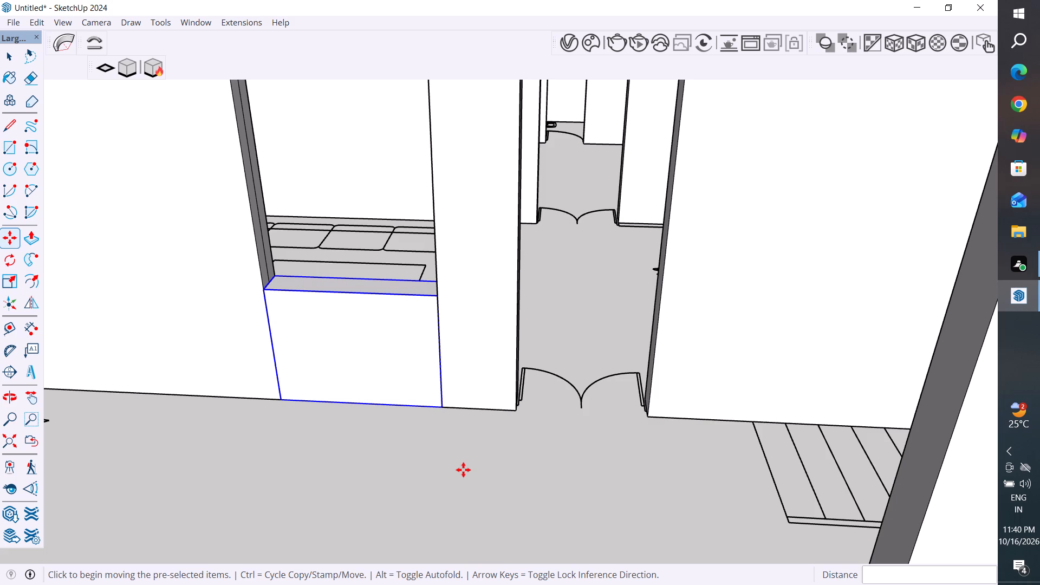
pyautogui.scroll(-10, 522, 508)
pyautogui.moveTo(510, 512); pyautogui.dragTo(516, 535, button='middle')
pyautogui.scroll(6, 515, 447)
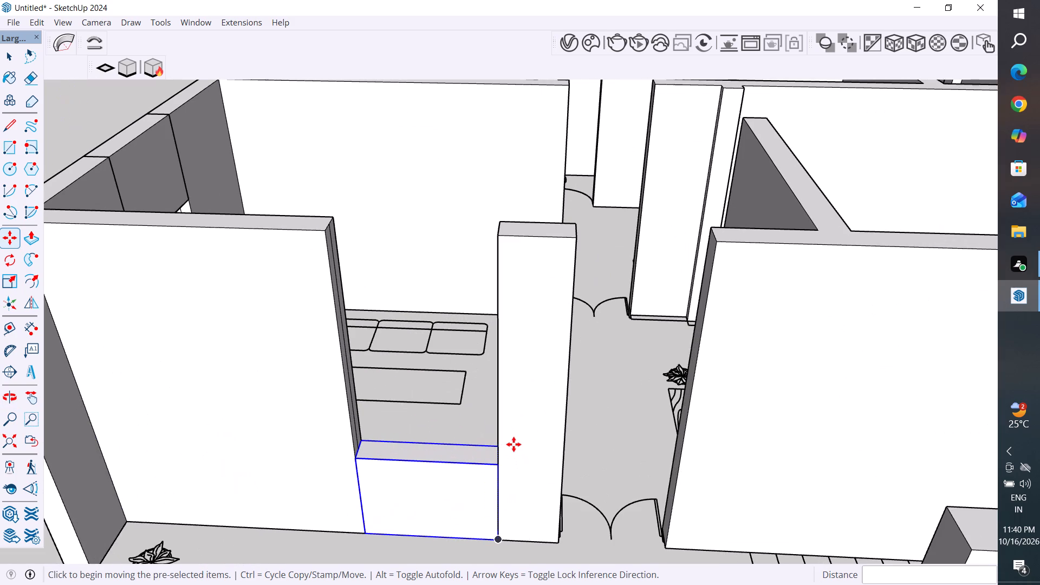
pyautogui.press('m')
pyautogui.keyDown('ctrl'); pyautogui.click(495, 464); pyautogui.keyUp('ctrl')
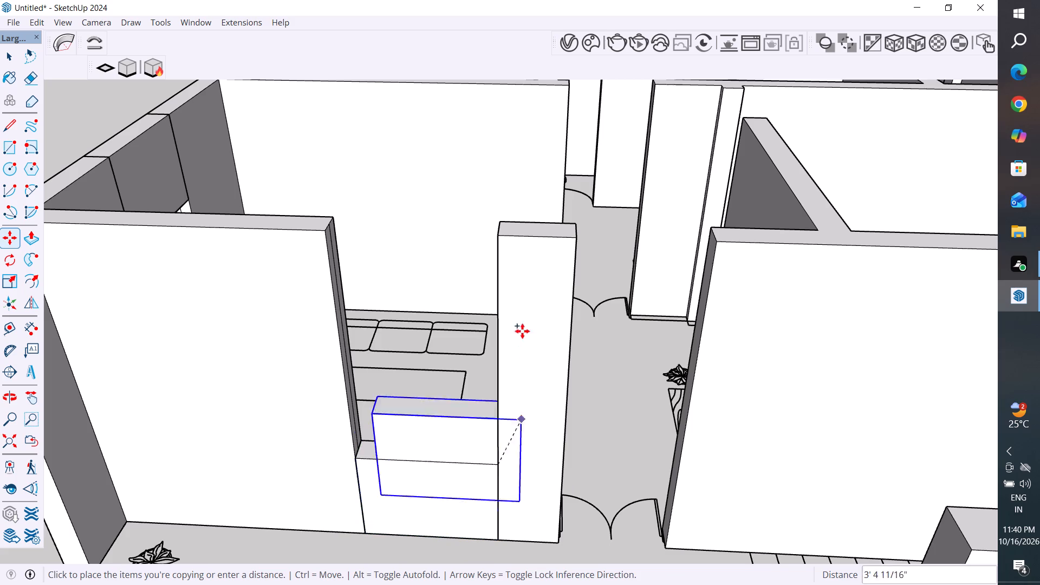
pyautogui.click(503, 232)
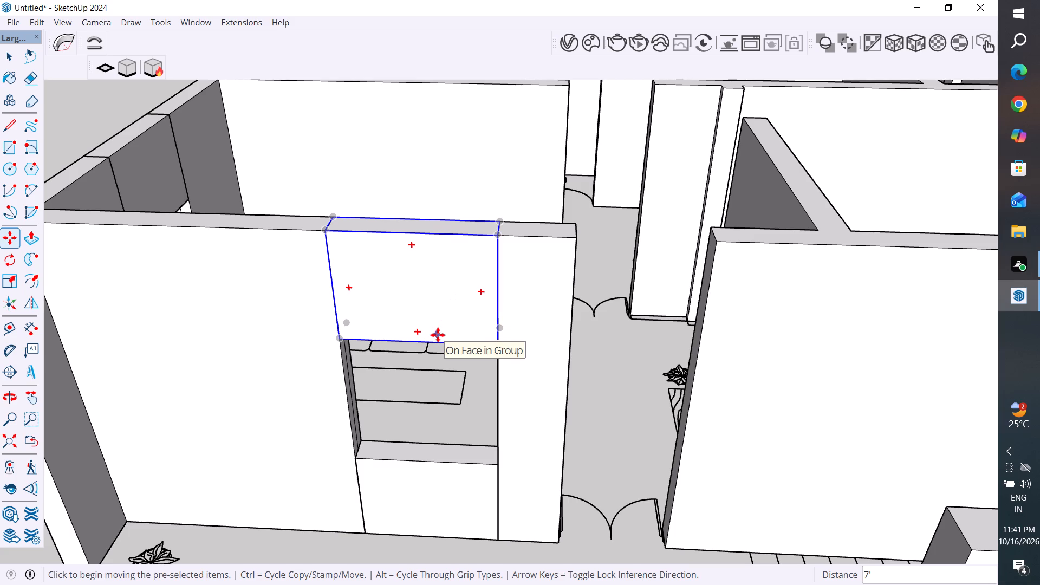
pyautogui.scroll(-5, 538, 398)
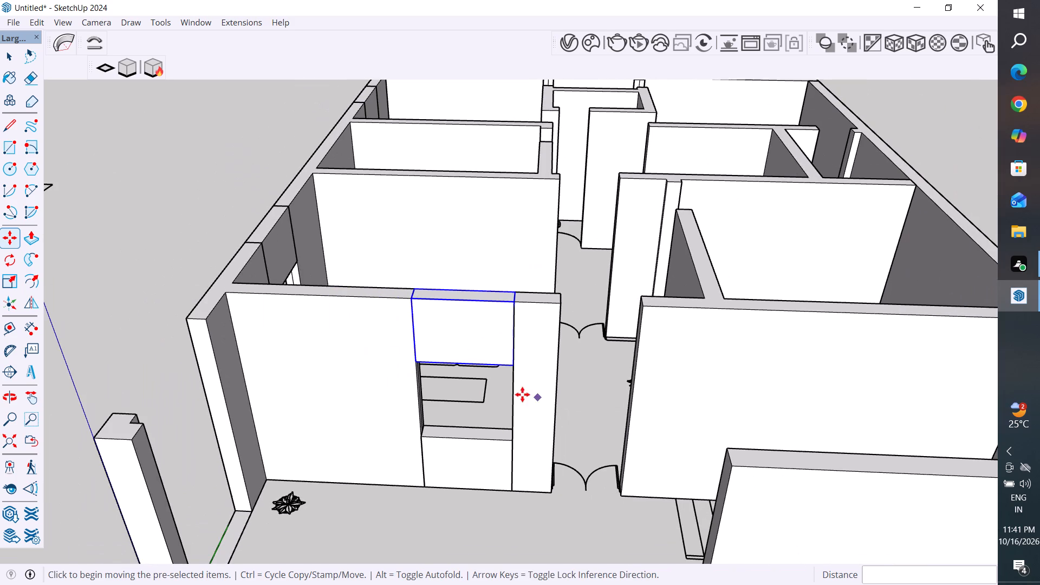
pyautogui.click(9, 54)
pyautogui.click(140, 181)
# Examine the walls and window openings around the whole house, from the bedrooms and kitchen to the front porch.
pyautogui.scroll(-5, 499, 407)
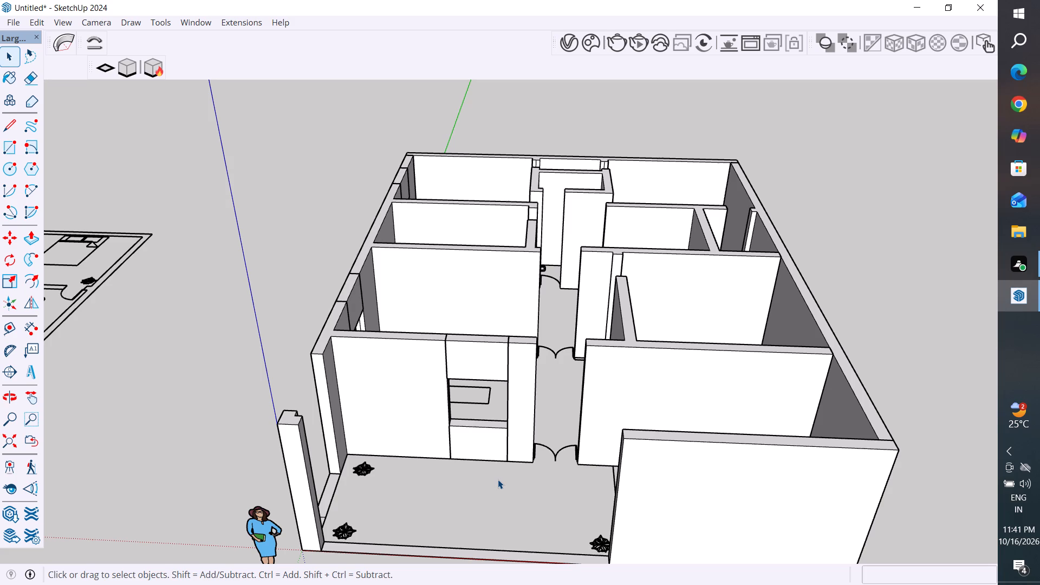
pyautogui.press('Escape')
pyautogui.moveTo(590, 364); pyautogui.dragTo(628, 494, button='middle')
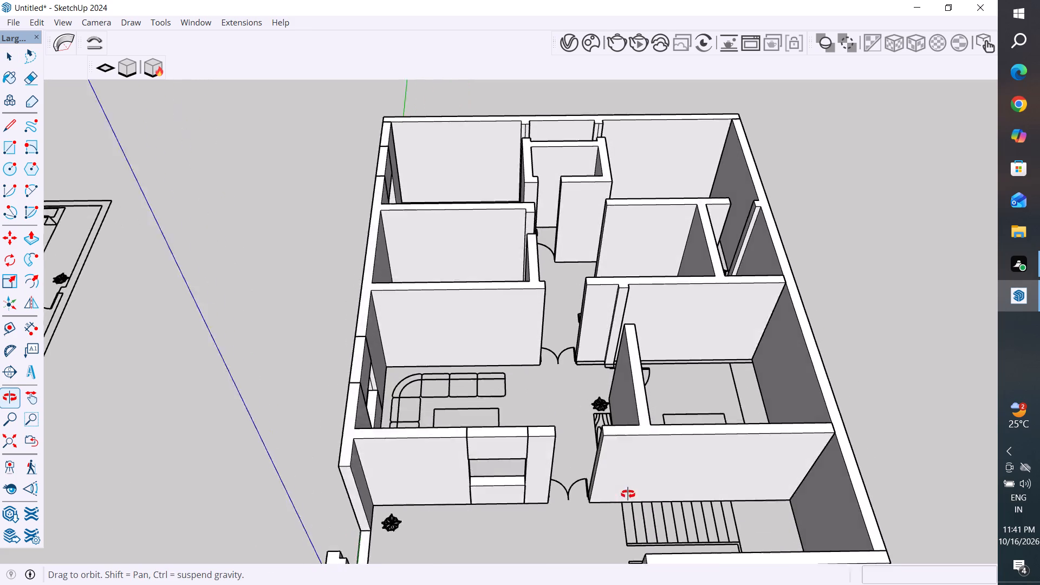
pyautogui.moveTo(628, 494); pyautogui.dragTo(630, 498, button='middle')
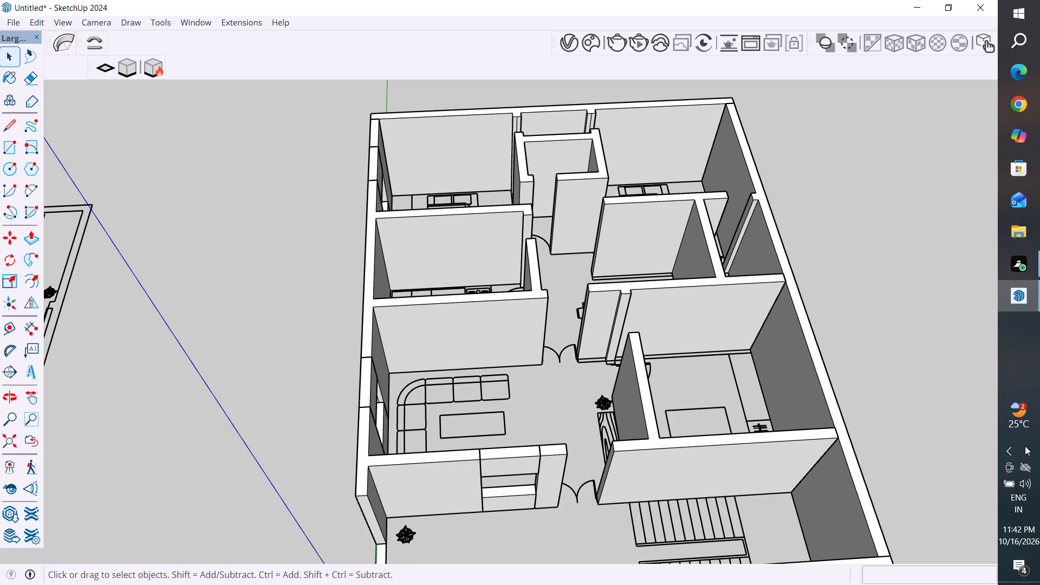
pyautogui.moveTo(658, 433); pyautogui.dragTo(647, 462, button='middle')
pyautogui.moveTo(647, 462); pyautogui.dragTo(630, 584, button='middle')
pyautogui.scroll(3, 517, 297)
pyautogui.moveTo(565, 338); pyautogui.dragTo(565, 419, button='middle')
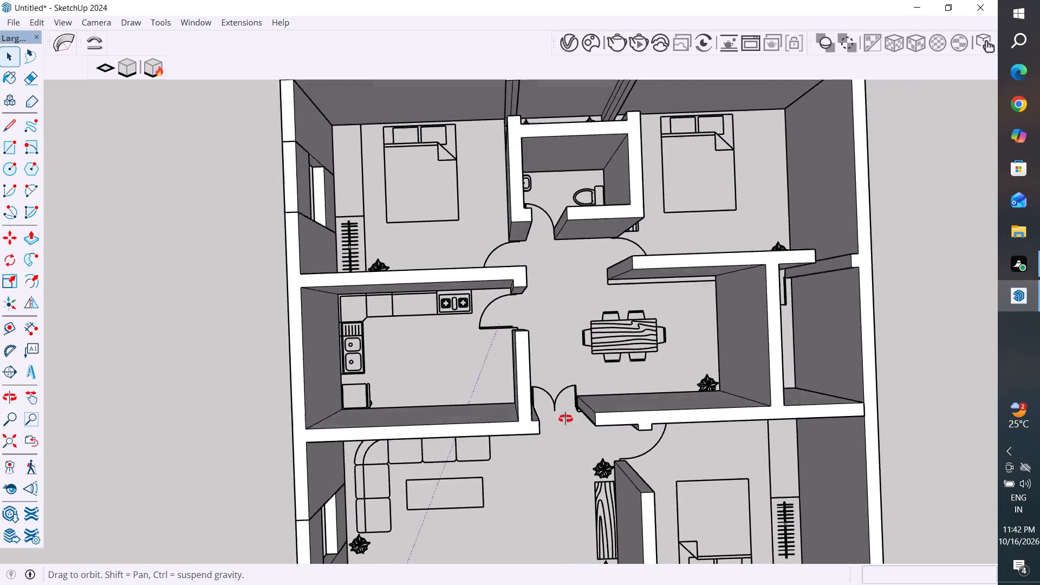
pyautogui.moveTo(565, 419); pyautogui.dragTo(448, 313, button='middle')
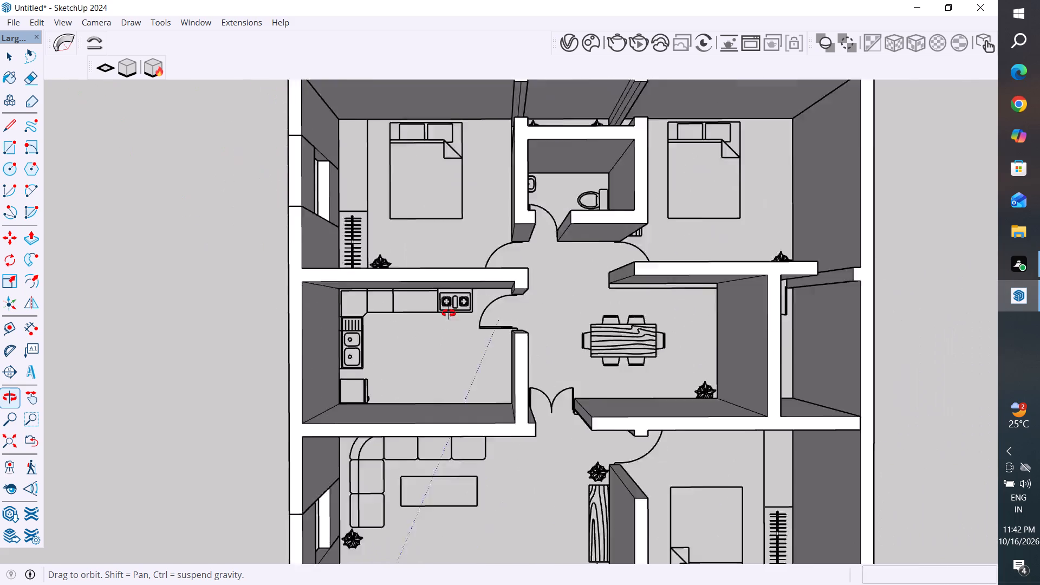
pyautogui.moveTo(448, 313); pyautogui.dragTo(428, 274, button='middle')
pyautogui.scroll(-6, 577, 231)
pyautogui.moveTo(500, 388); pyautogui.dragTo(847, 394, button='middle')
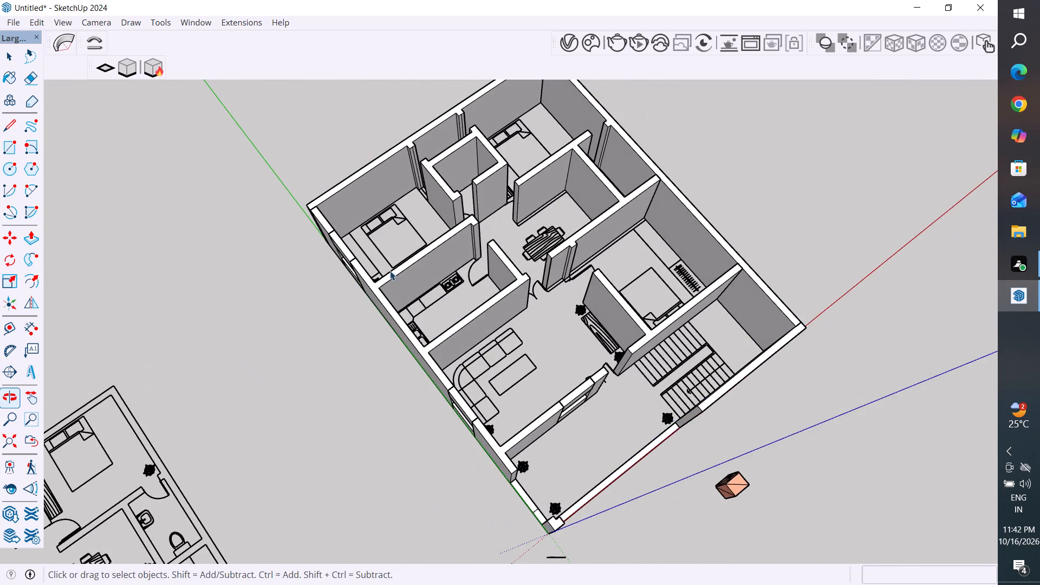
pyautogui.scroll(4, 381, 226)
pyautogui.click(319, 263)
pyautogui.moveTo(331, 320); pyautogui.dragTo(626, 230, button='middle')
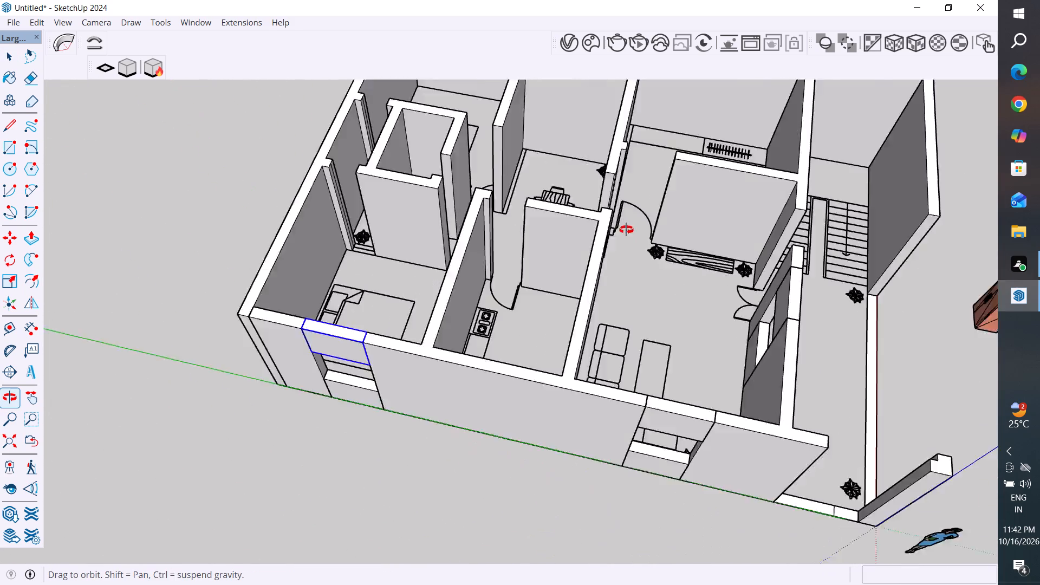
pyautogui.moveTo(626, 230); pyautogui.dragTo(710, 206, button='middle')
pyautogui.scroll(4, 326, 379)
pyautogui.scroll(3, 366, 316)
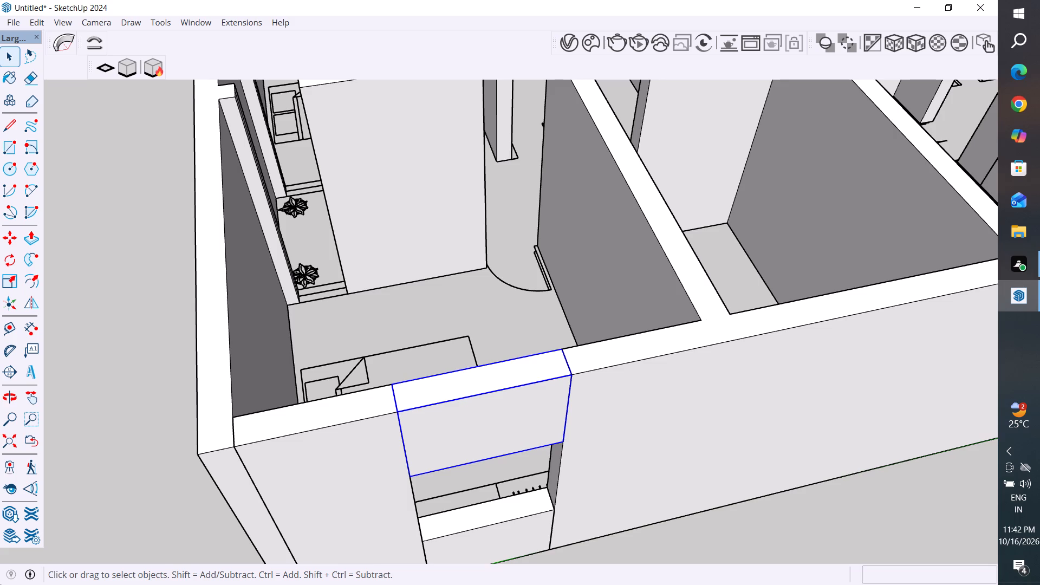
pyautogui.scroll(-4, 306, 337)
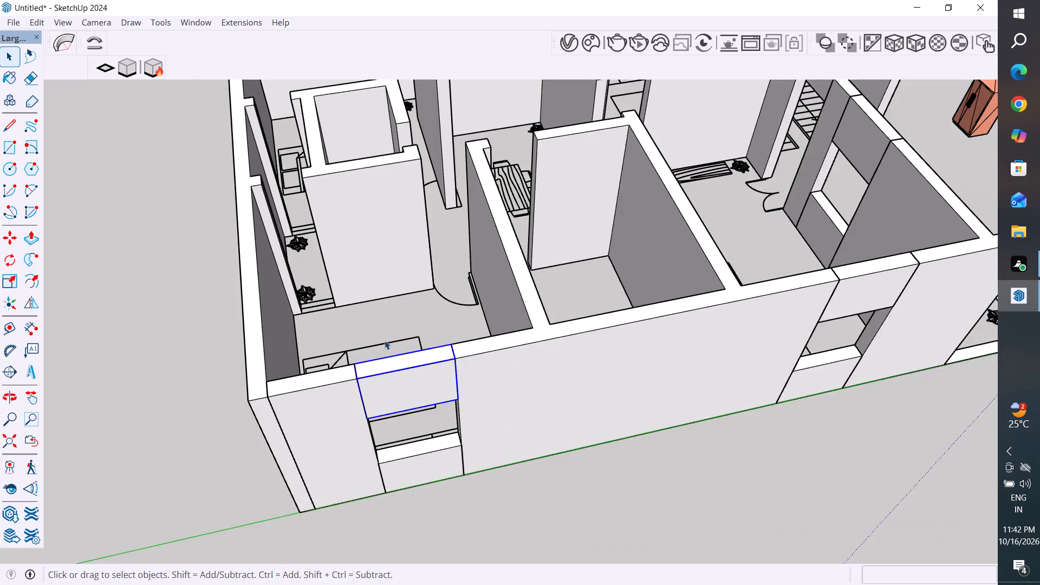
pyautogui.moveTo(497, 339); pyautogui.dragTo(412, 568, button='middle')
pyautogui.scroll(-5, 486, 414)
pyautogui.moveTo(569, 400); pyautogui.dragTo(352, 351, button='middle')
pyautogui.scroll(3, 622, 282)
pyautogui.moveTo(605, 313); pyautogui.dragTo(720, 257, button='middle')
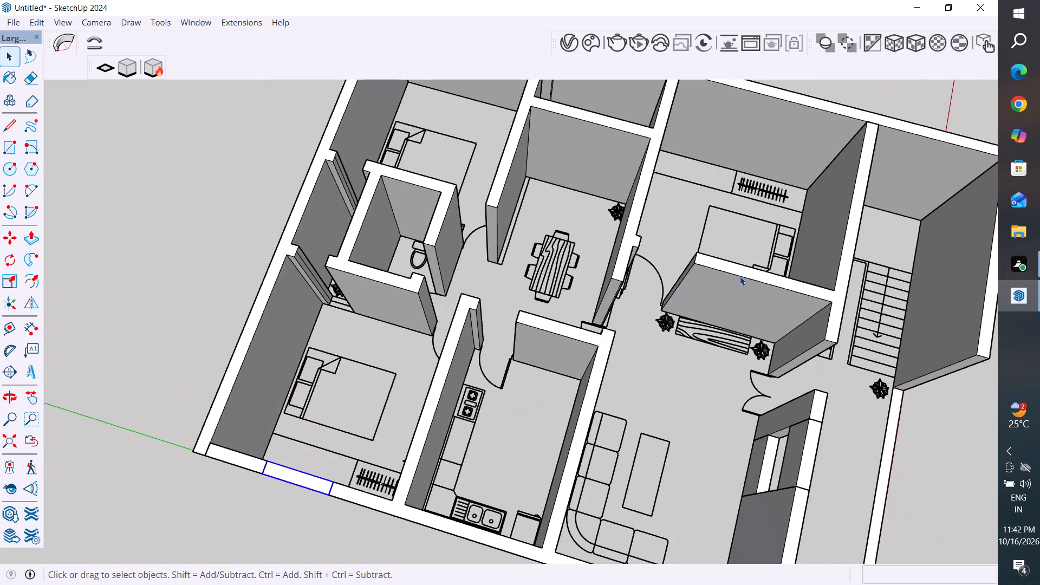
pyautogui.moveTo(762, 354); pyautogui.dragTo(285, 362, button='middle')
pyautogui.moveTo(594, 387); pyautogui.dragTo(168, 413, button='middle')
pyautogui.scroll(1, 168, 413)
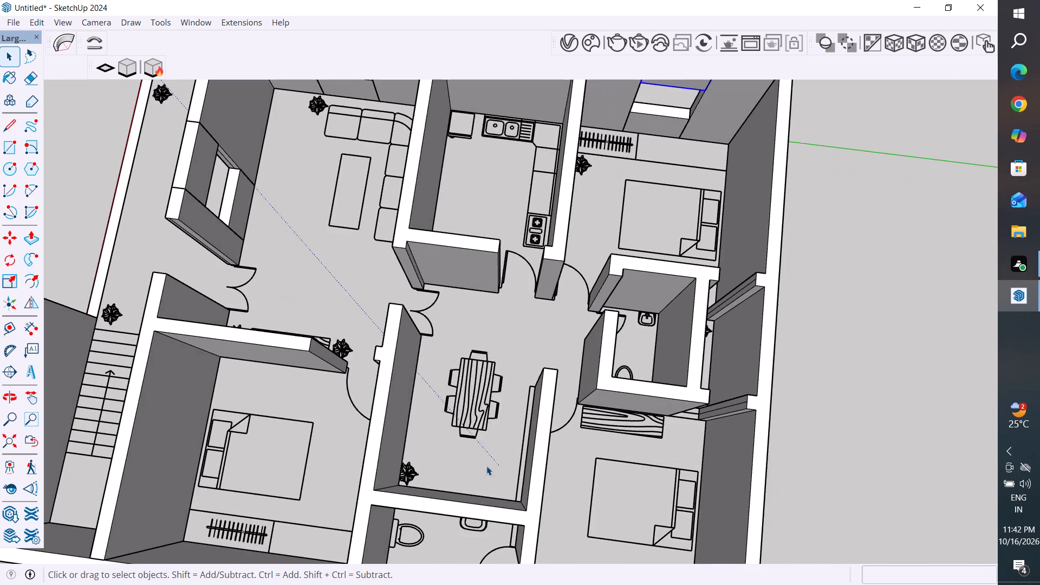
pyautogui.scroll(-6, 445, 275)
pyautogui.scroll(9, 537, 473)
pyautogui.moveTo(695, 446); pyautogui.dragTo(599, 459, button='middle')
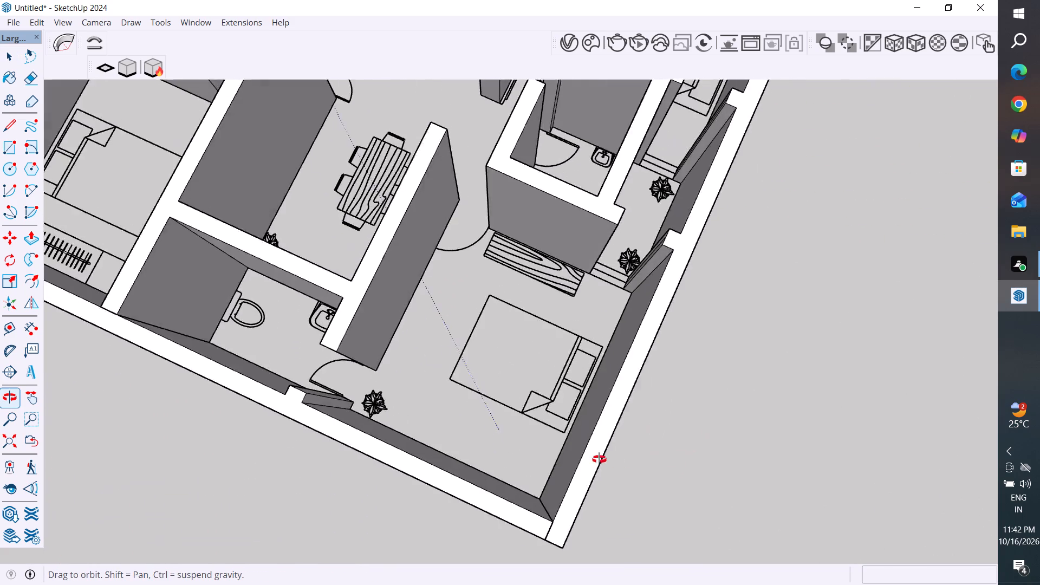
pyautogui.moveTo(599, 459); pyautogui.dragTo(708, 477, button='middle')
pyautogui.scroll(-5, 518, 482)
pyautogui.moveTo(485, 434); pyautogui.dragTo(780, 306, button='middle')
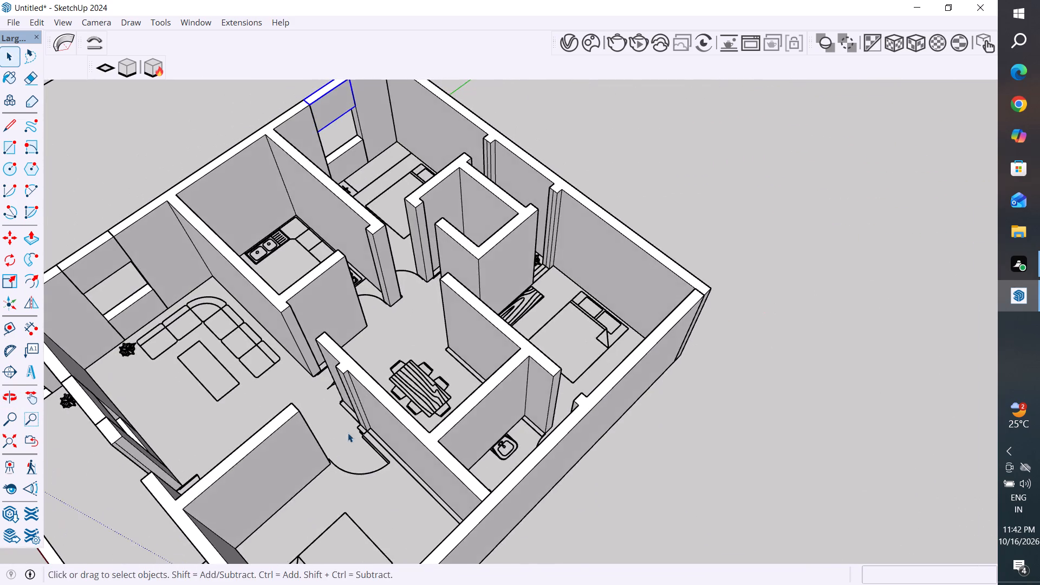
pyautogui.moveTo(420, 420); pyautogui.dragTo(735, 318, button='middle')
pyautogui.scroll(3, 530, 367)
pyautogui.moveTo(542, 364); pyautogui.dragTo(660, 270, button='middle')
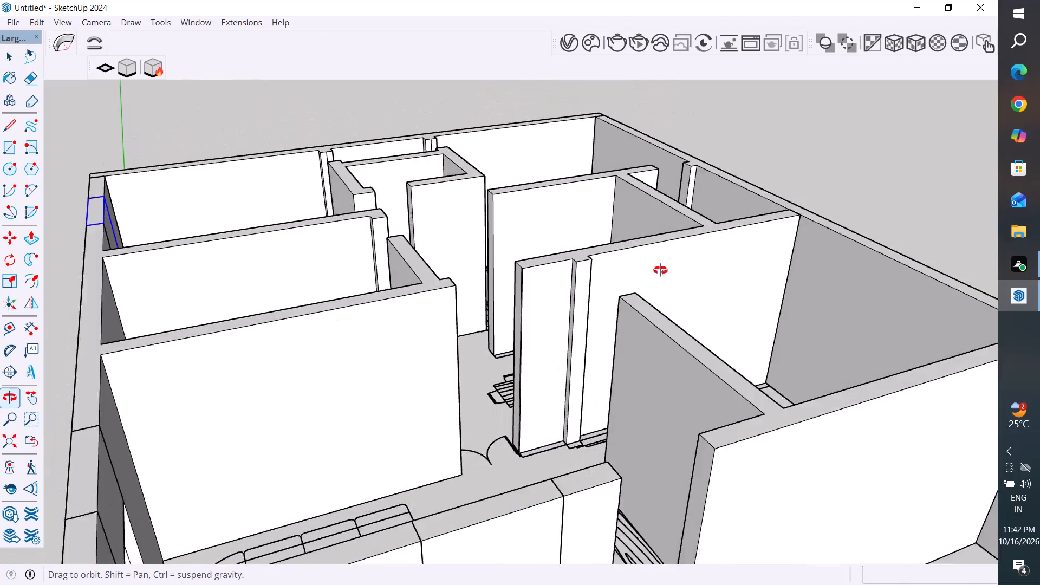
pyautogui.moveTo(660, 270); pyautogui.dragTo(568, 236, button='middle')
pyautogui.scroll(-6, 476, 388)
pyautogui.moveTo(592, 439); pyautogui.dragTo(486, 564, button='middle')
pyautogui.scroll(-6, 504, 326)
pyautogui.scroll(6, 447, 548)
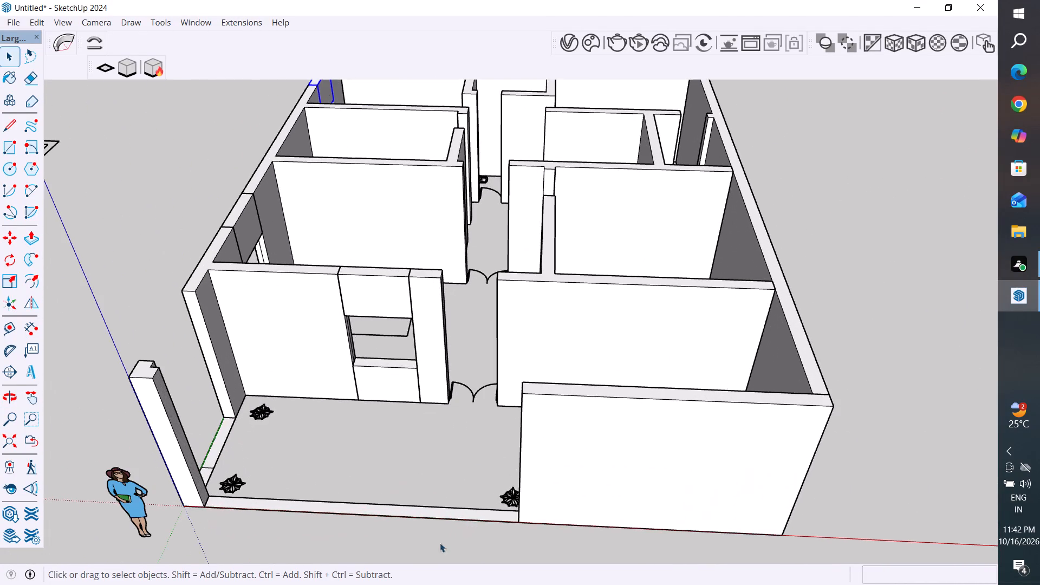
pyautogui.moveTo(497, 544); pyautogui.dragTo(678, 536, button='middle')
pyautogui.scroll(4, 671, 493)
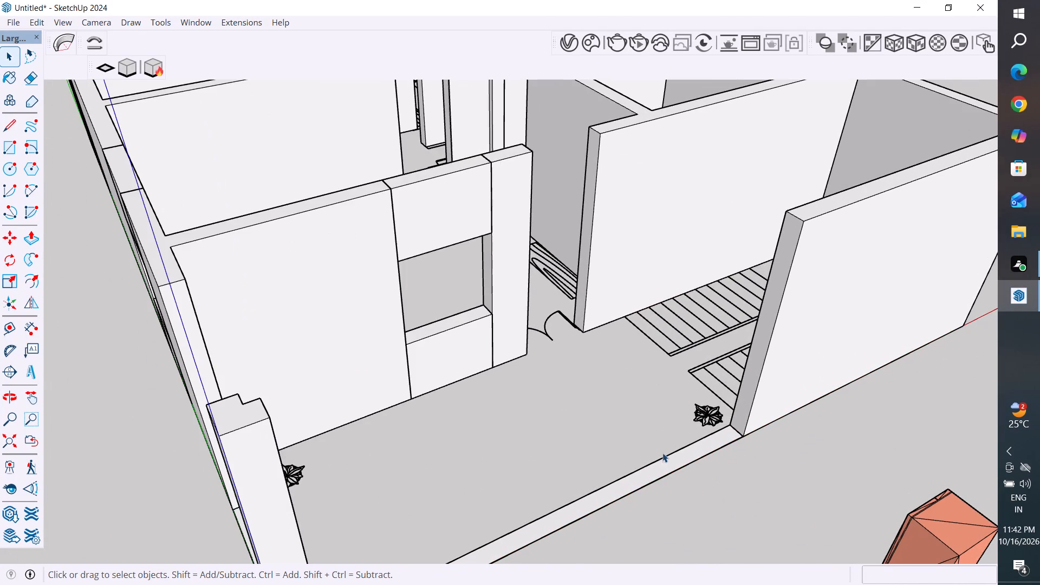
pyautogui.scroll(-6, 556, 504)
pyautogui.moveTo(574, 523); pyautogui.dragTo(442, 584, button='middle')
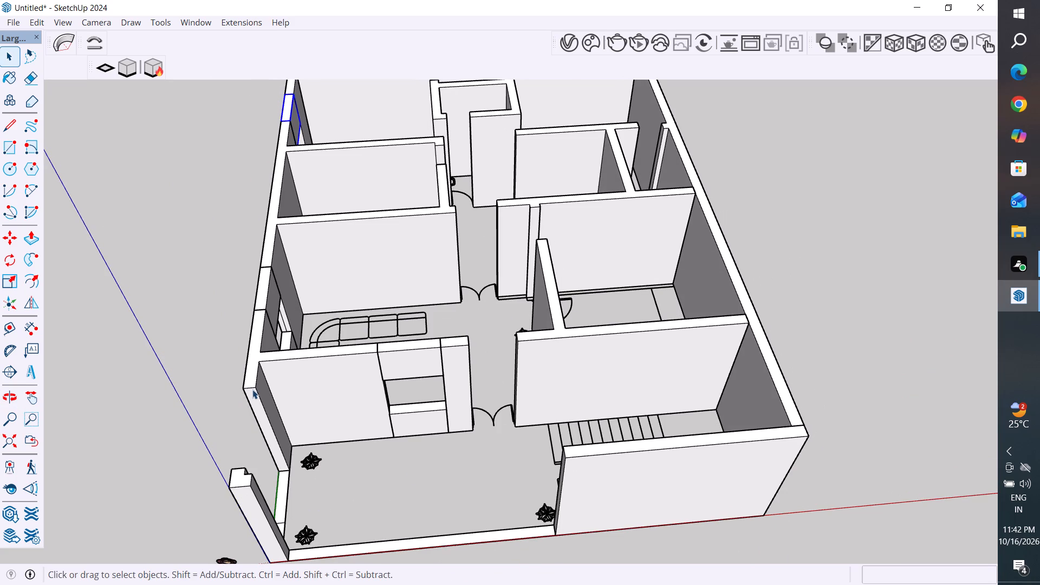
# Select the wall pieces one by one around the living room, front window, staircase and dining area to check their grouping.
pyautogui.click(252, 389)
pyautogui.moveTo(418, 489); pyautogui.dragTo(401, 513, button='middle')
pyautogui.click(485, 475)
pyautogui.scroll(1, 253, 277)
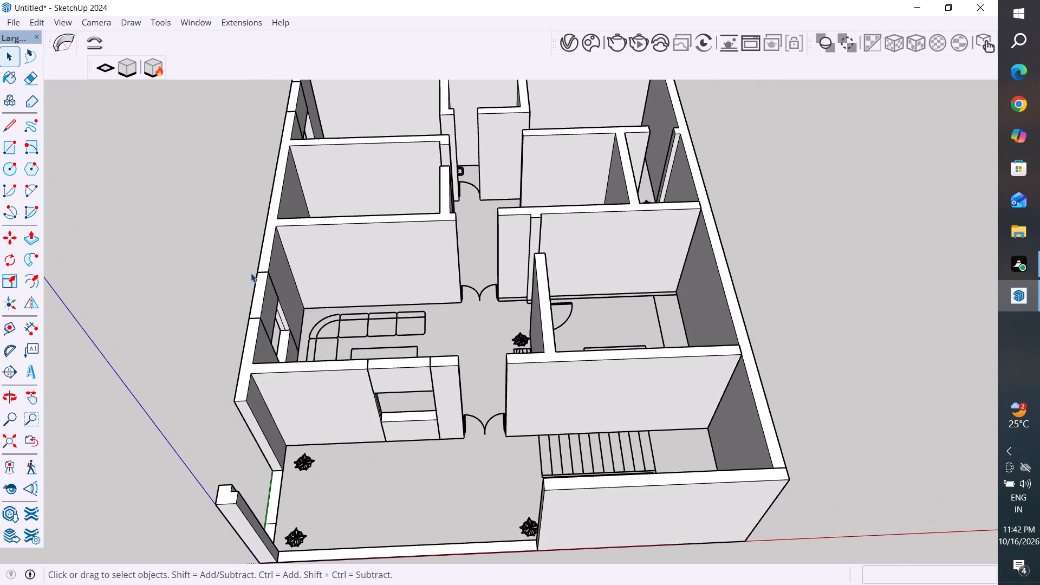
pyautogui.scroll(1, 251, 273)
pyautogui.click(274, 298)
pyautogui.click(286, 277)
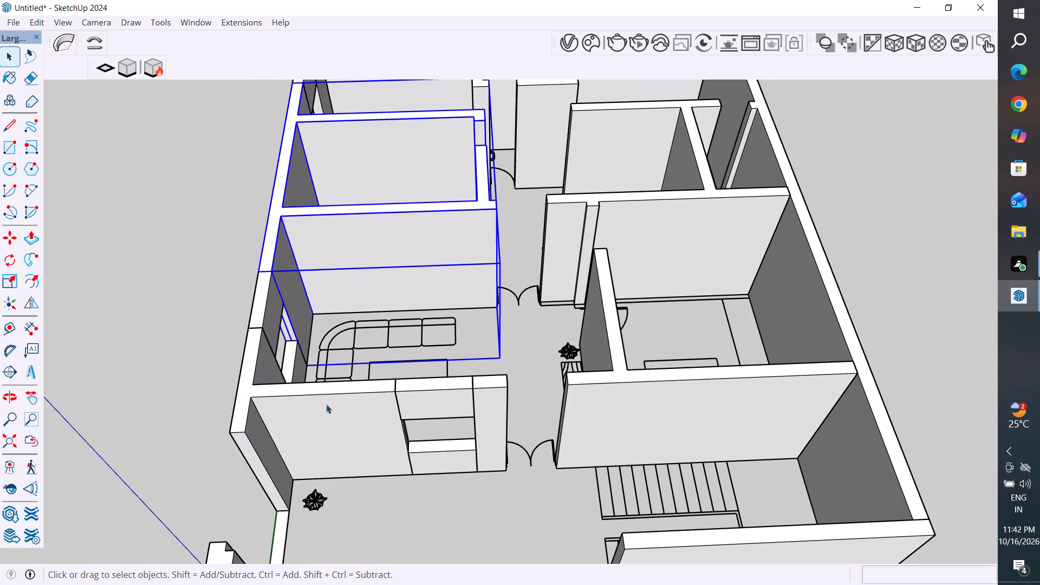
pyautogui.click(328, 405)
pyautogui.click(445, 393)
pyautogui.click(444, 456)
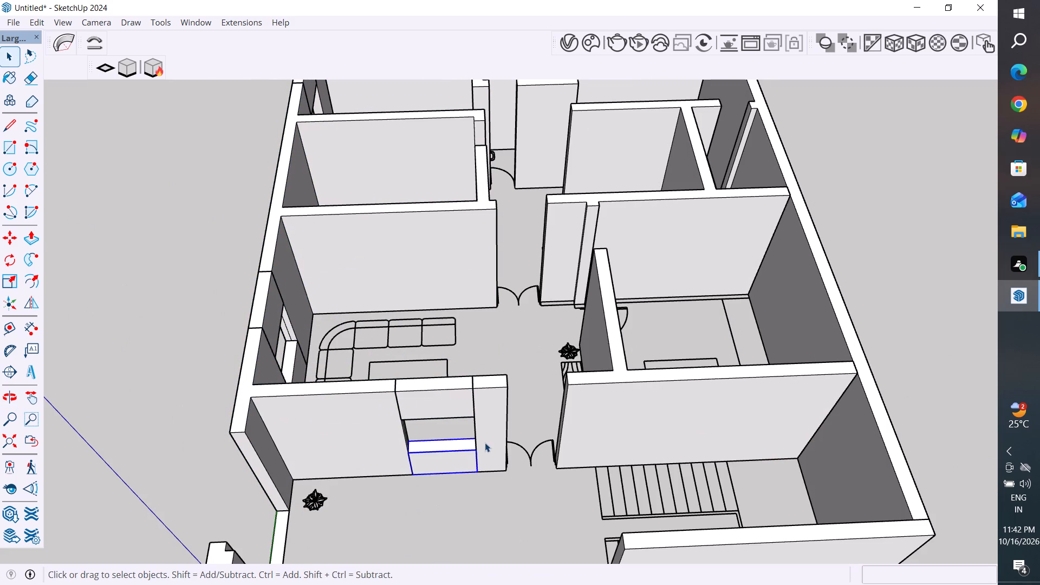
pyautogui.click(485, 443)
pyautogui.click(621, 423)
pyautogui.scroll(-3, 395, 449)
pyautogui.moveTo(409, 458); pyautogui.dragTo(604, 467, button='middle')
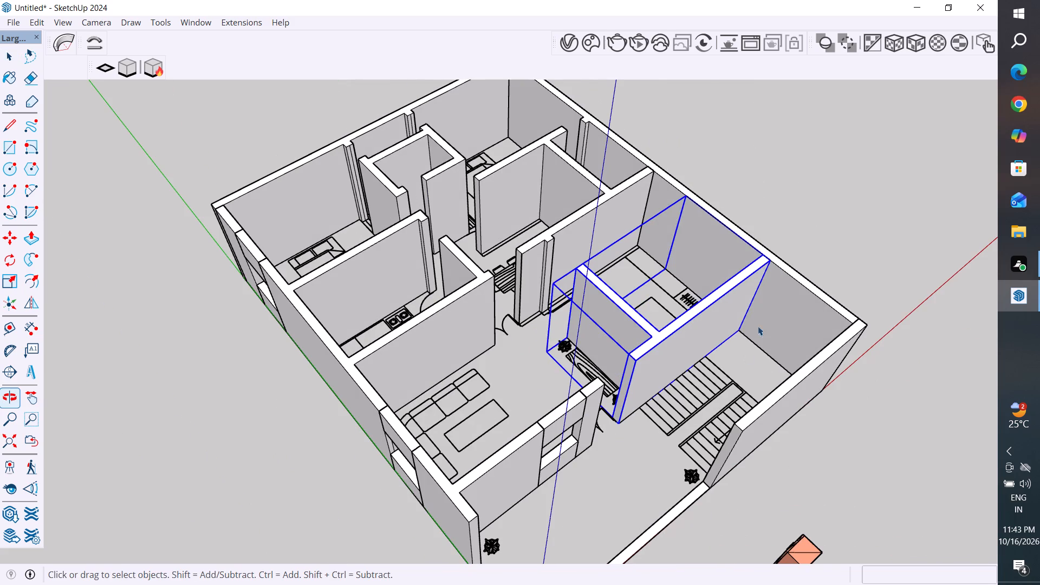
pyautogui.click(770, 305)
pyautogui.click(795, 387)
pyautogui.scroll(-4, 749, 456)
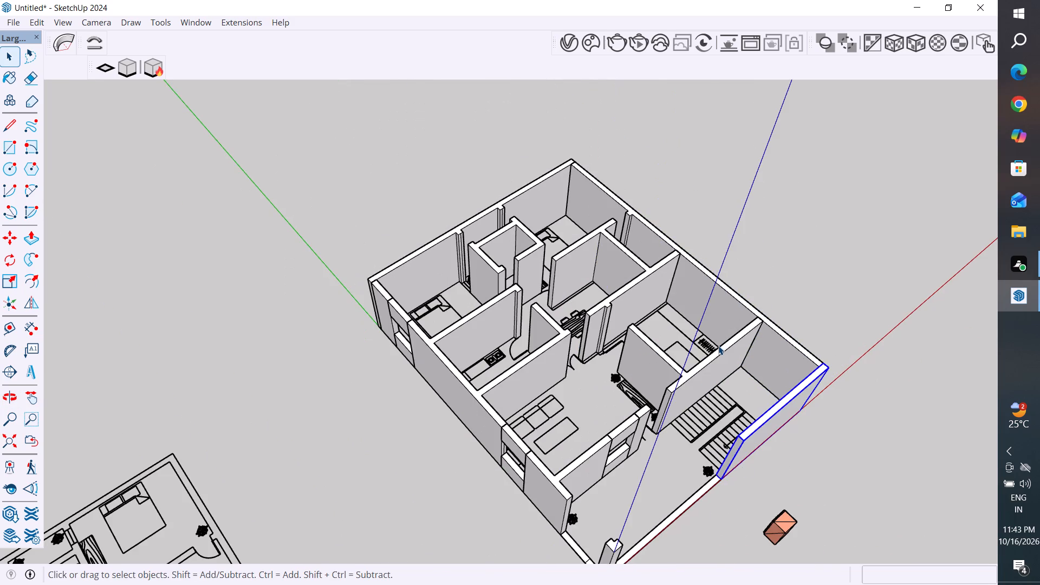
pyautogui.moveTo(717, 352); pyautogui.dragTo(654, 393, button='middle')
pyautogui.scroll(6, 658, 294)
pyautogui.click(697, 306)
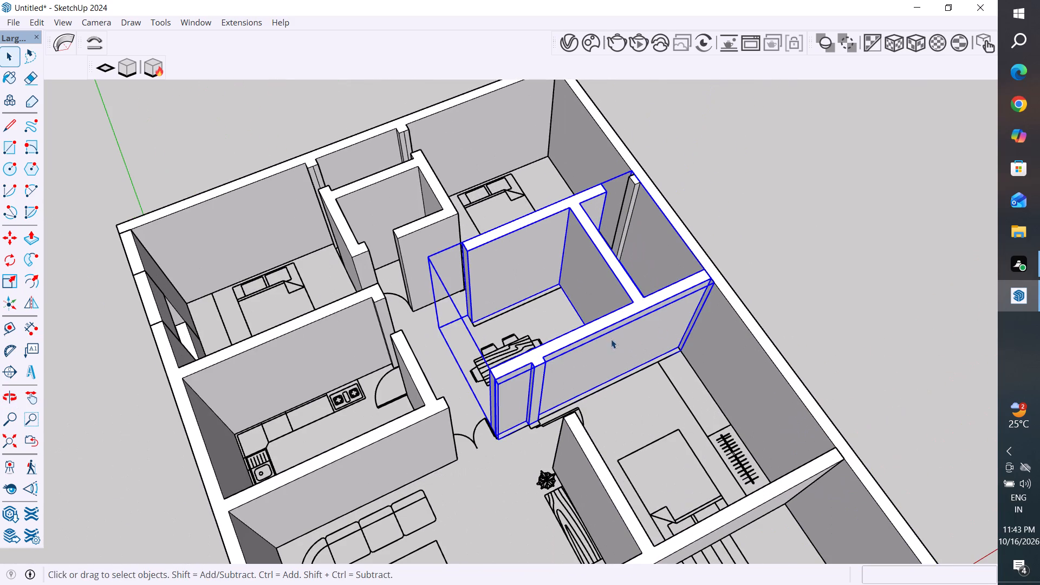
# Check the grouping of the dining, bathroom and rear walls, and examine the front porch and its low wall.
pyautogui.click(770, 246)
pyautogui.click(515, 388)
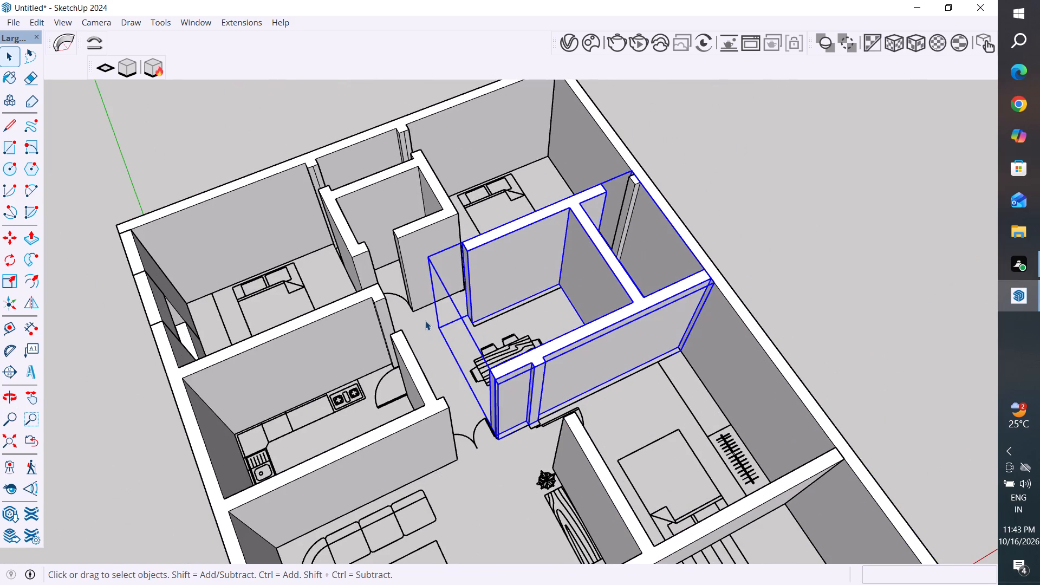
pyautogui.click(425, 320)
pyautogui.click(433, 266)
pyautogui.click(323, 275)
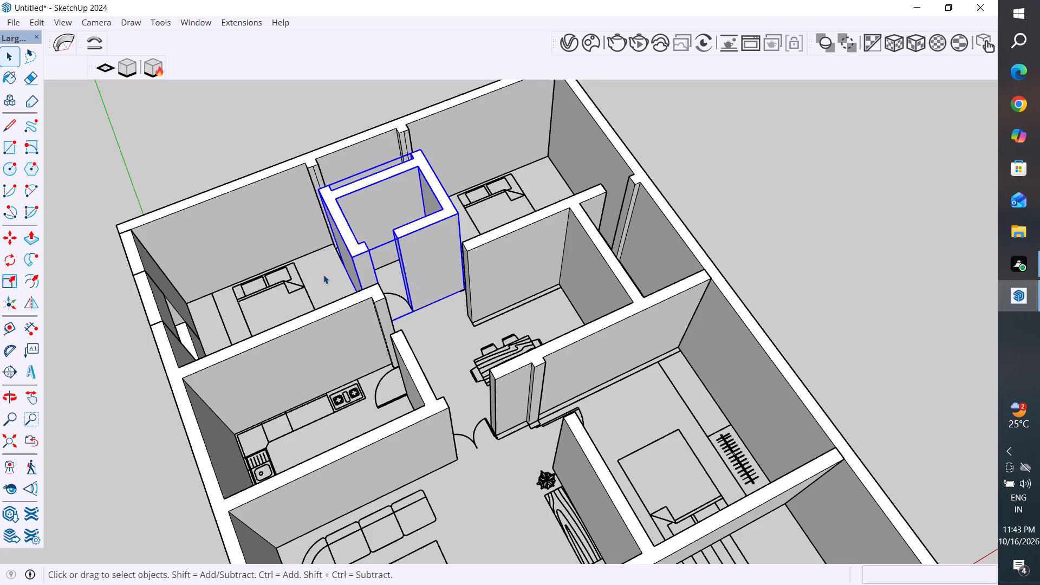
pyautogui.click(306, 232)
pyautogui.scroll(-3, 380, 383)
pyautogui.moveTo(483, 431); pyautogui.dragTo(340, 433, button='middle')
pyautogui.scroll(-5, 432, 264)
pyautogui.moveTo(451, 487); pyautogui.dragTo(585, 459, button='middle')
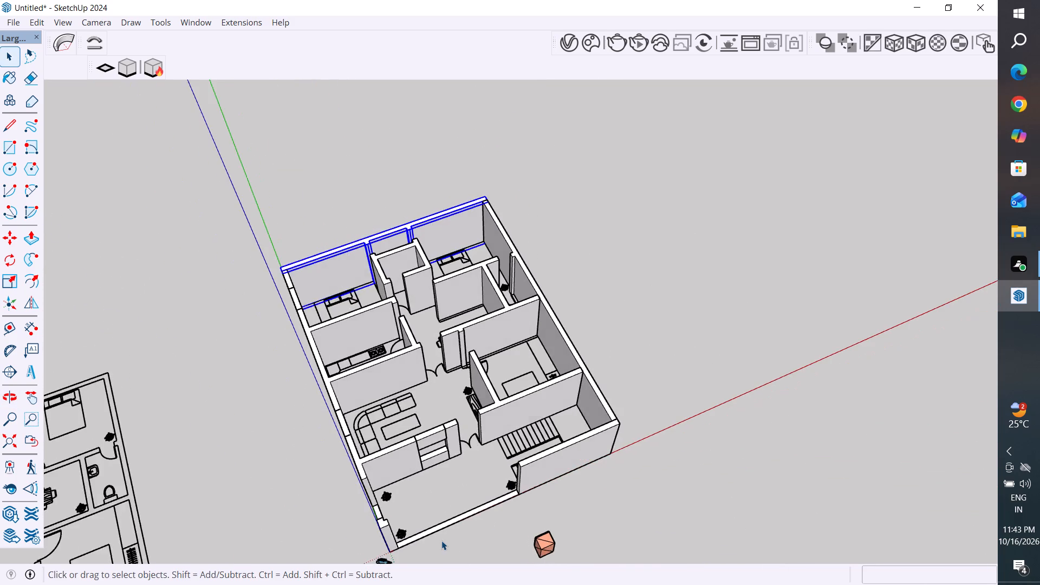
pyautogui.scroll(7, 439, 539)
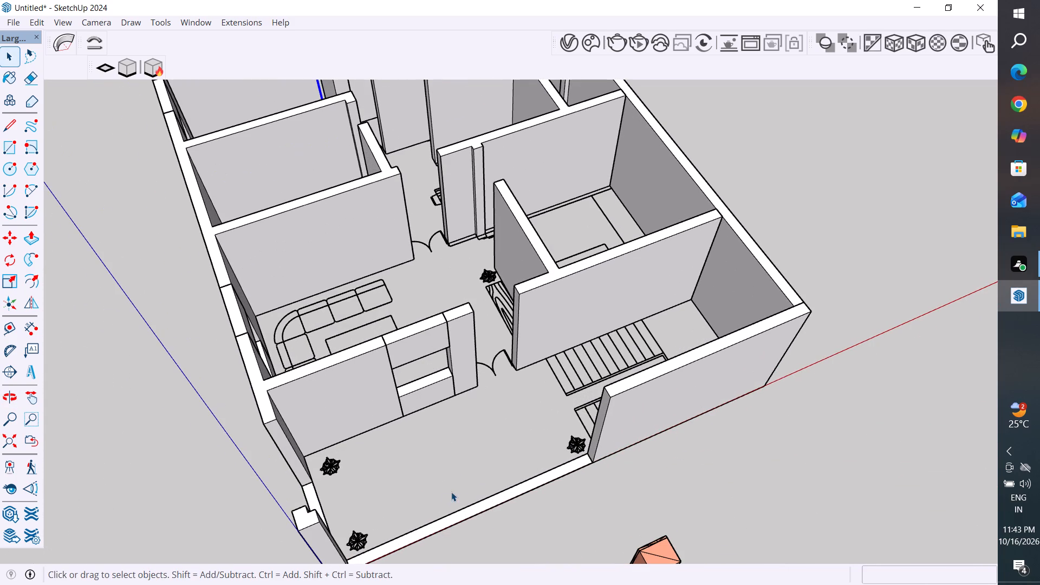
pyautogui.scroll(-4, 348, 411)
pyautogui.moveTo(407, 503); pyautogui.dragTo(358, 517, button='middle')
pyautogui.scroll(4, 324, 487)
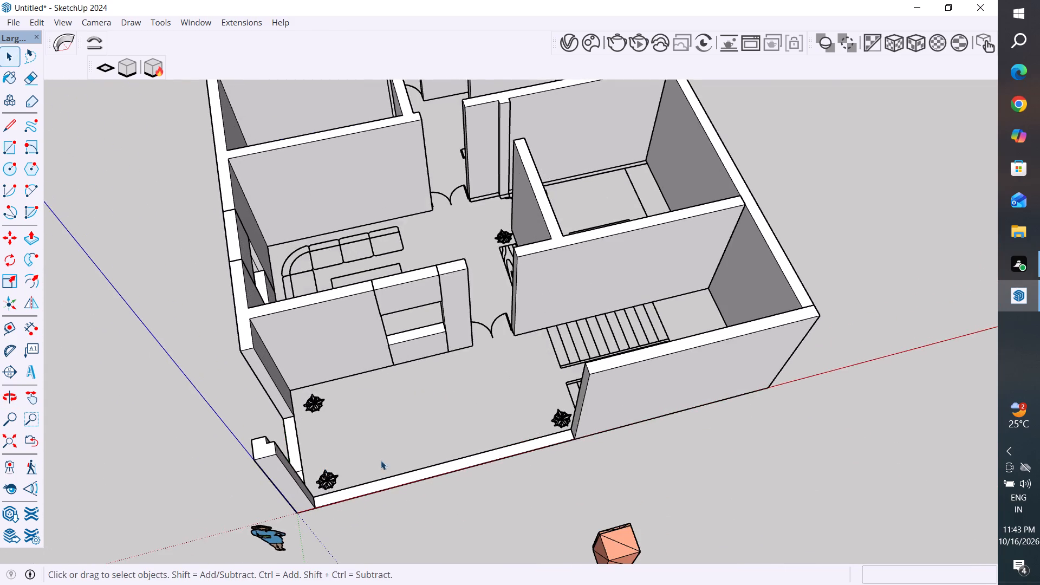
pyautogui.moveTo(381, 460); pyautogui.dragTo(178, 507, button='middle')
pyautogui.scroll(3, 233, 355)
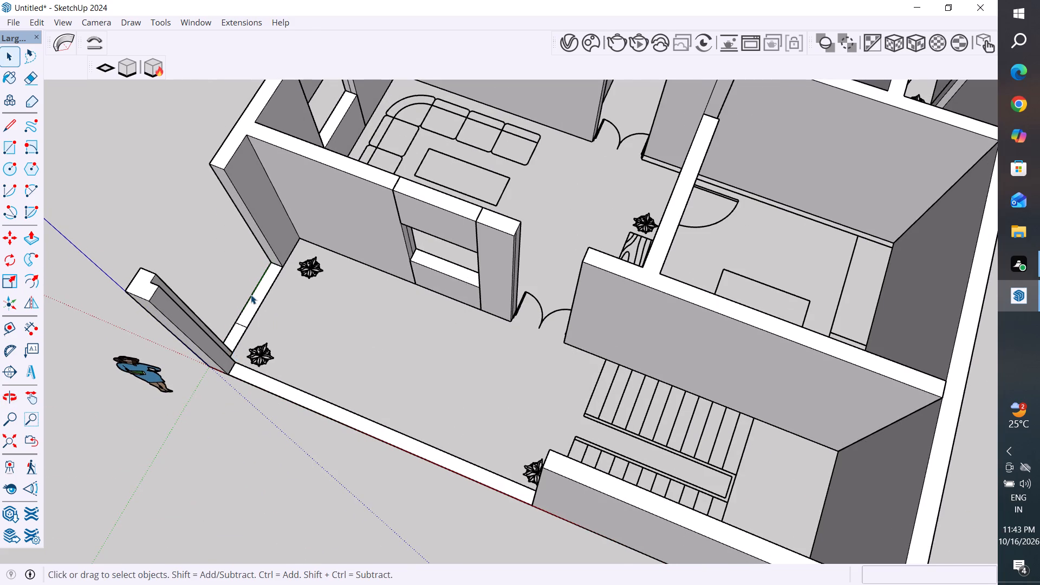
pyautogui.scroll(3, 251, 295)
pyautogui.scroll(-3, 255, 300)
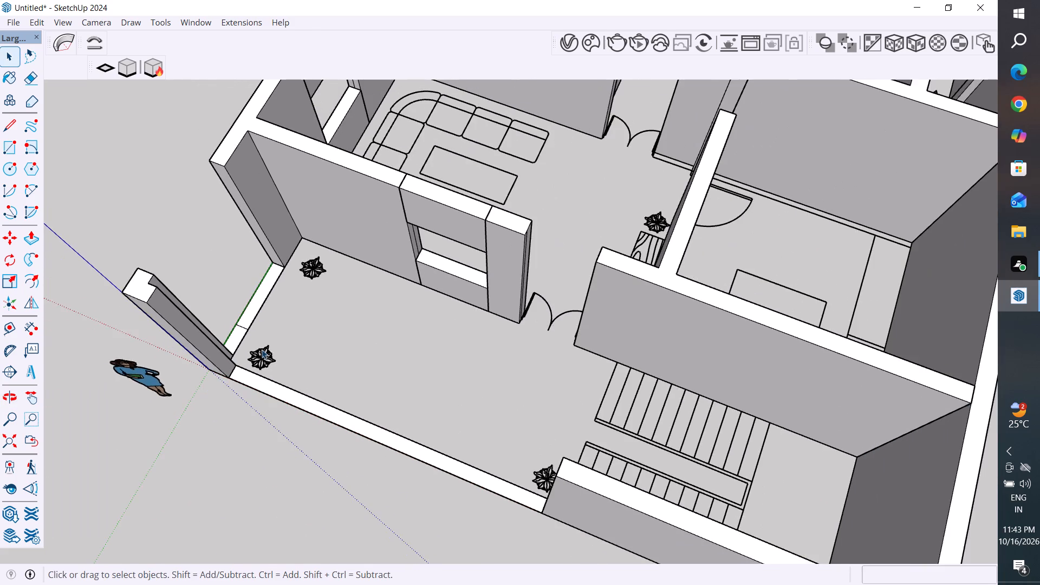
pyautogui.moveTo(308, 405); pyautogui.dragTo(557, 347, button='middle')
pyautogui.scroll(-13, 433, 375)
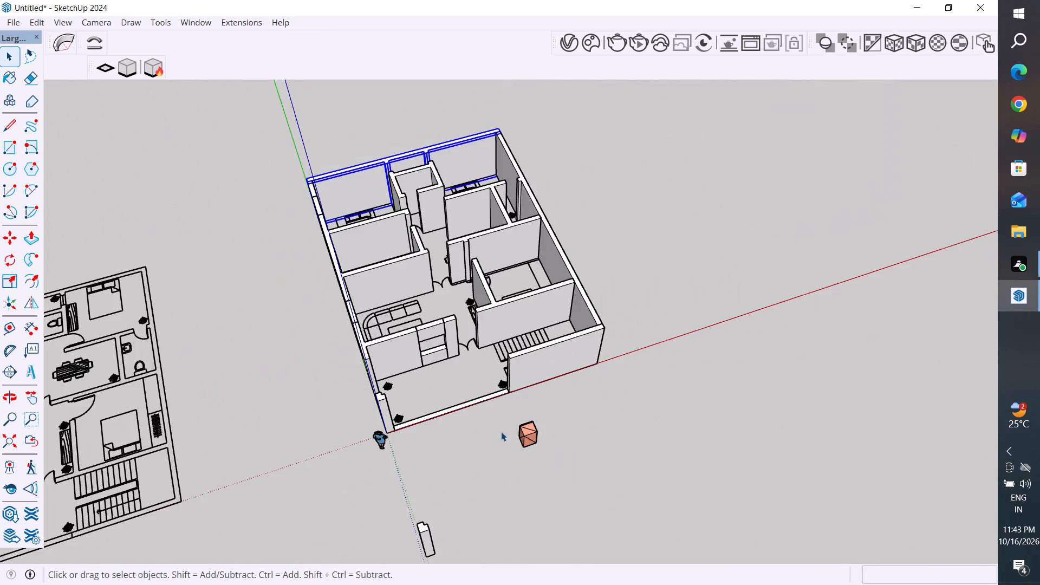
# Move the small salmon-coloured box about 36' 11" from in front of the staircase wall to beyond the porch's corner column.
pyautogui.moveTo(548, 425); pyautogui.dragTo(441, 194, button='middle')
pyautogui.scroll(1, 476, 327)
pyautogui.click(477, 328)
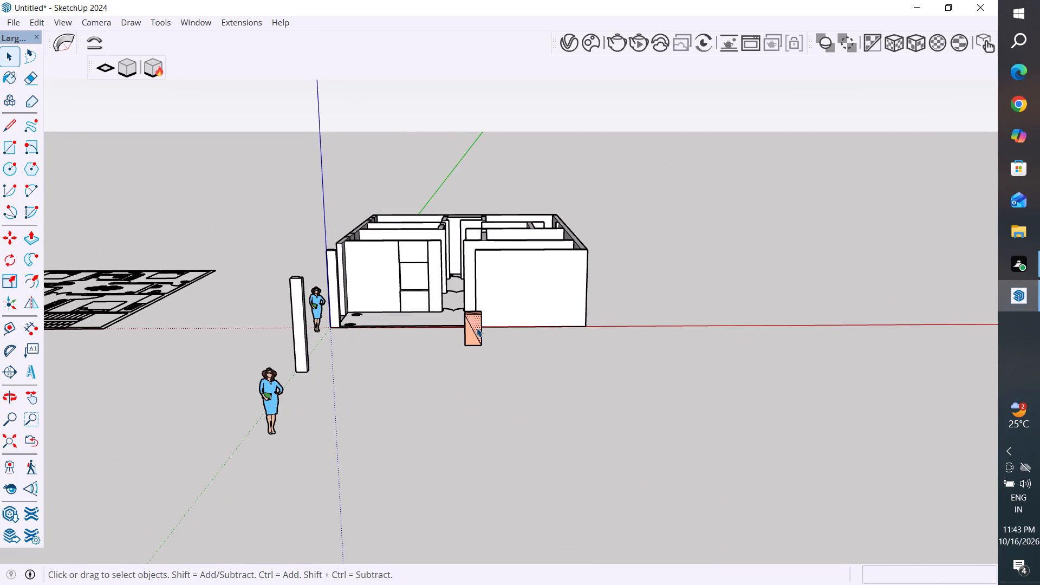
pyautogui.moveTo(508, 349); pyautogui.dragTo(224, 552, button='middle')
pyautogui.scroll(2, 295, 356)
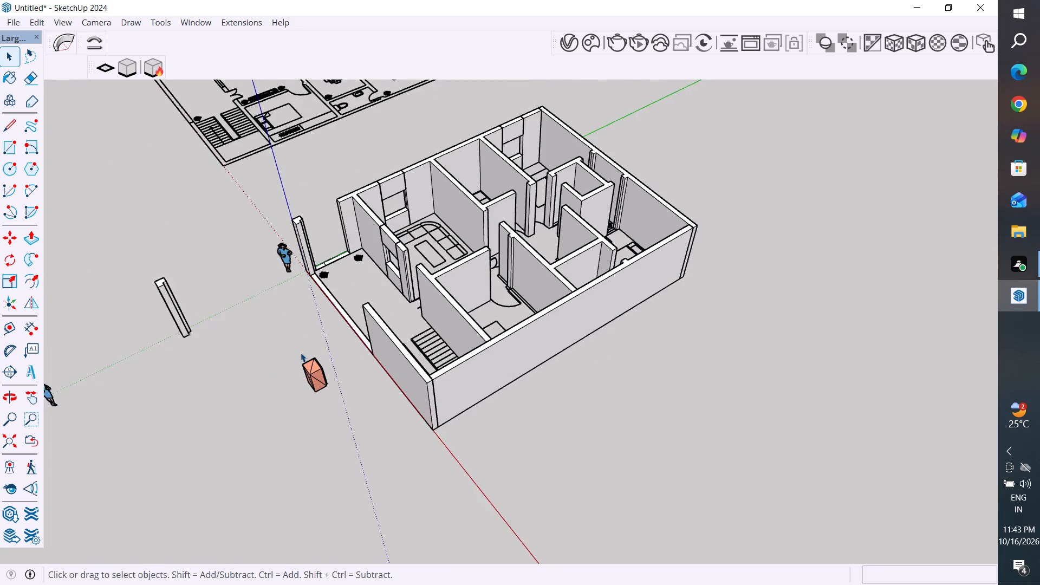
pyautogui.scroll(1, 301, 353)
pyautogui.moveTo(343, 356); pyautogui.dragTo(268, 415)
pyautogui.rightClick(327, 383)
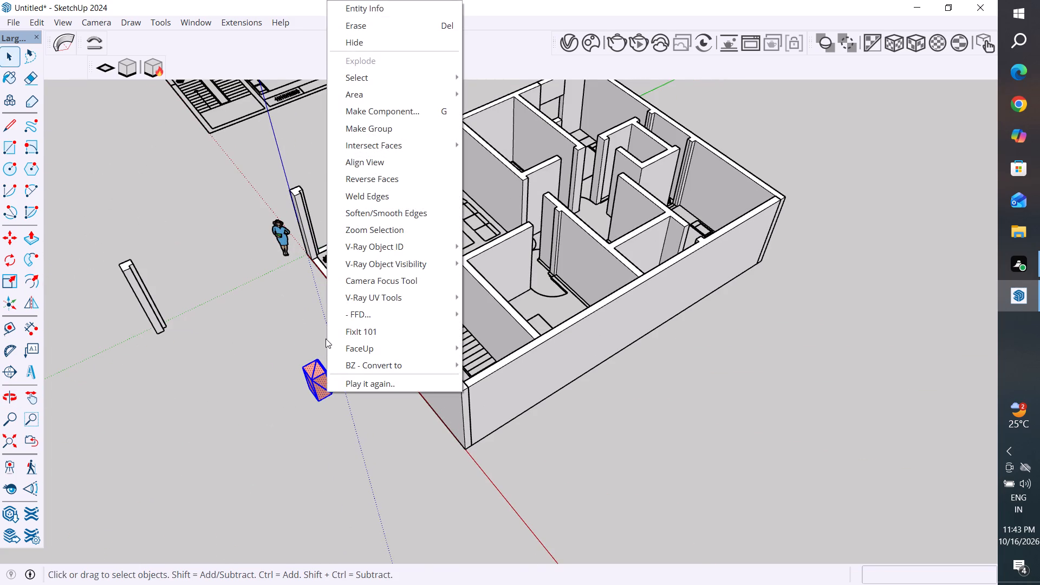
pyautogui.click(340, 471)
pyautogui.click(328, 390)
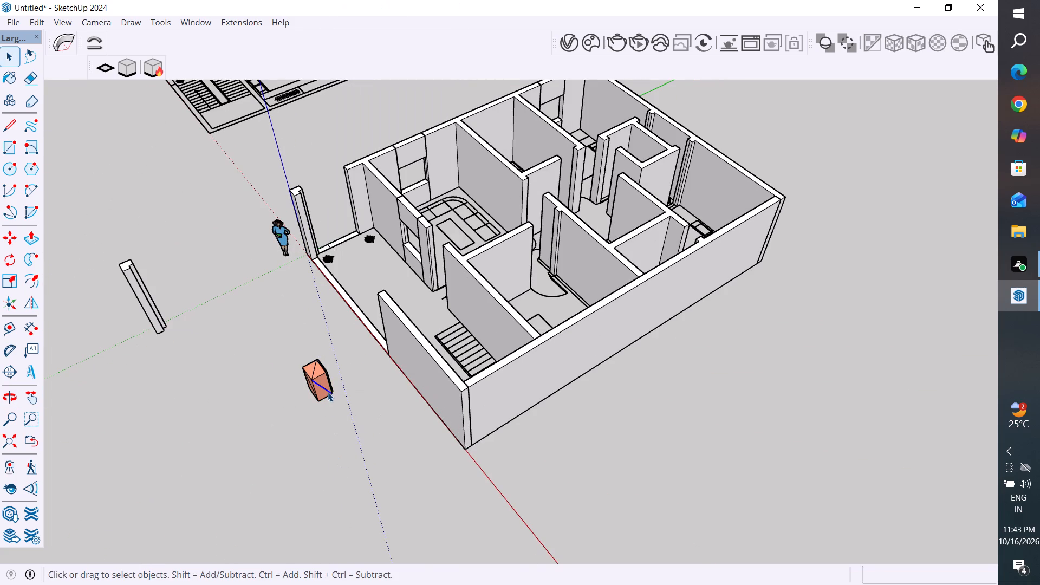
pyautogui.press('Escape')
pyautogui.press('Escape')
pyautogui.moveTo(345, 340); pyautogui.dragTo(281, 413)
pyautogui.press('m')
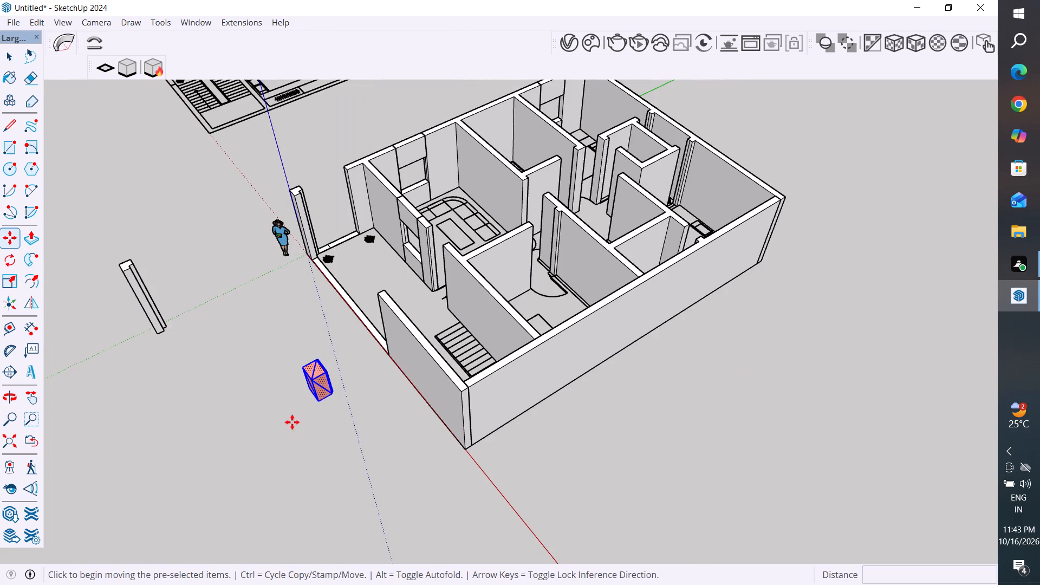
pyautogui.click(333, 394)
pyautogui.click(216, 190)
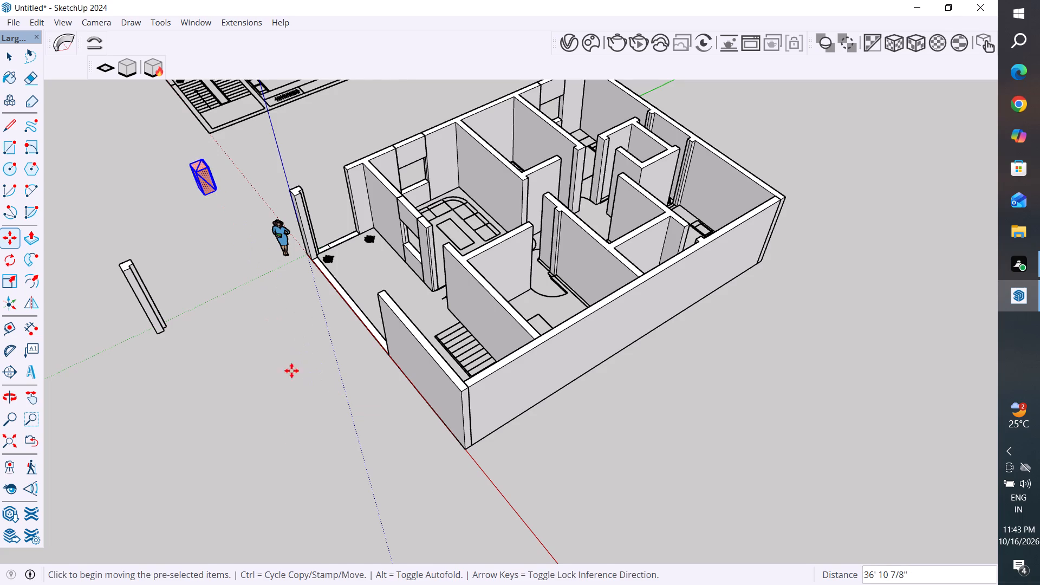
pyautogui.scroll(-2, 288, 440)
pyautogui.moveTo(289, 441); pyautogui.dragTo(600, 388, button='middle')
pyautogui.press('Escape')
pyautogui.press('Escape')
pyautogui.press('Escape')
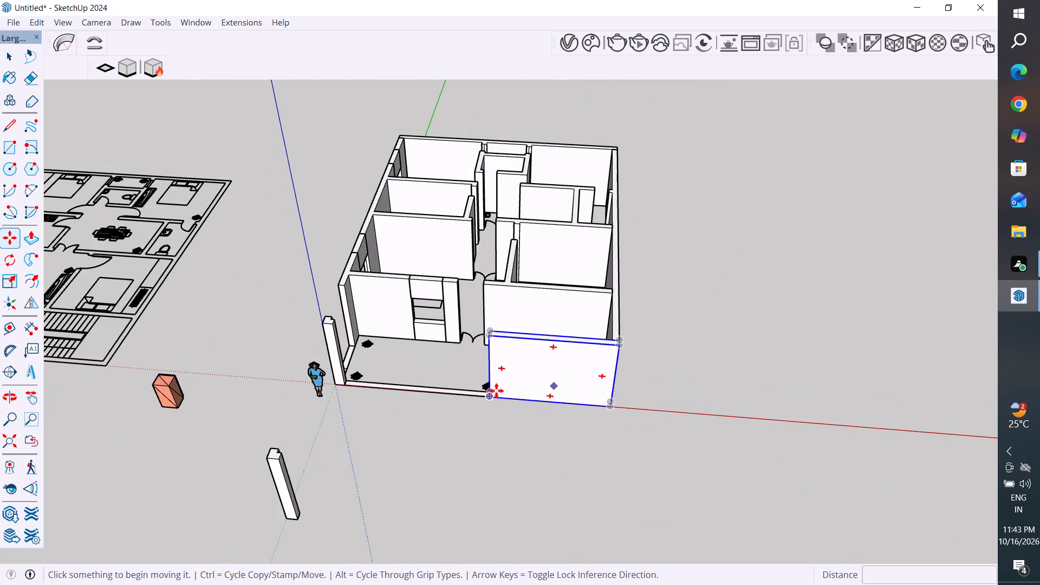
pyautogui.click(140, 116)
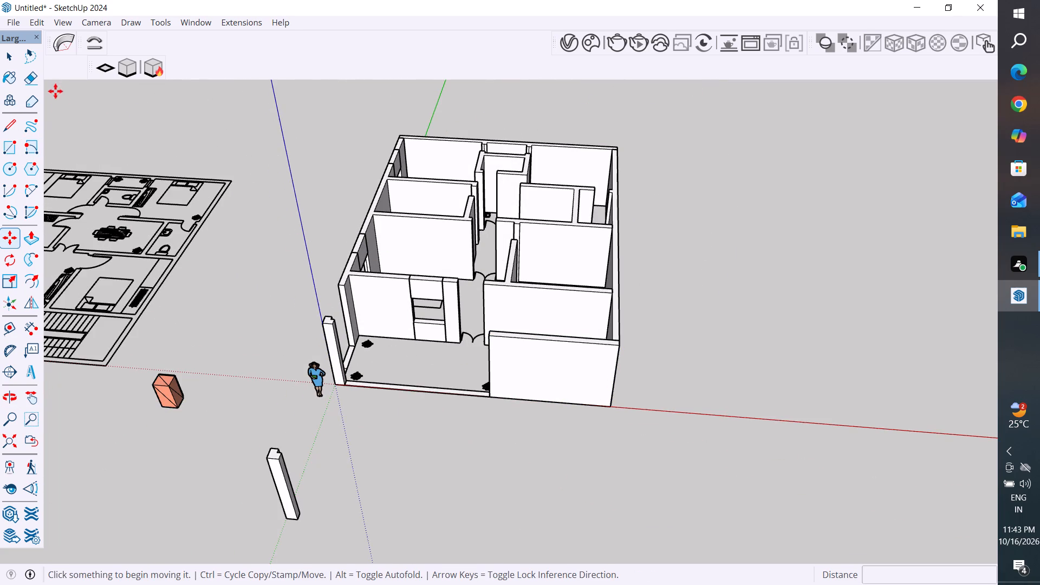
pyautogui.click(15, 61)
# Examine the walled house model from overhead and from the front.
pyautogui.moveTo(513, 223); pyautogui.dragTo(541, 101, button='middle')
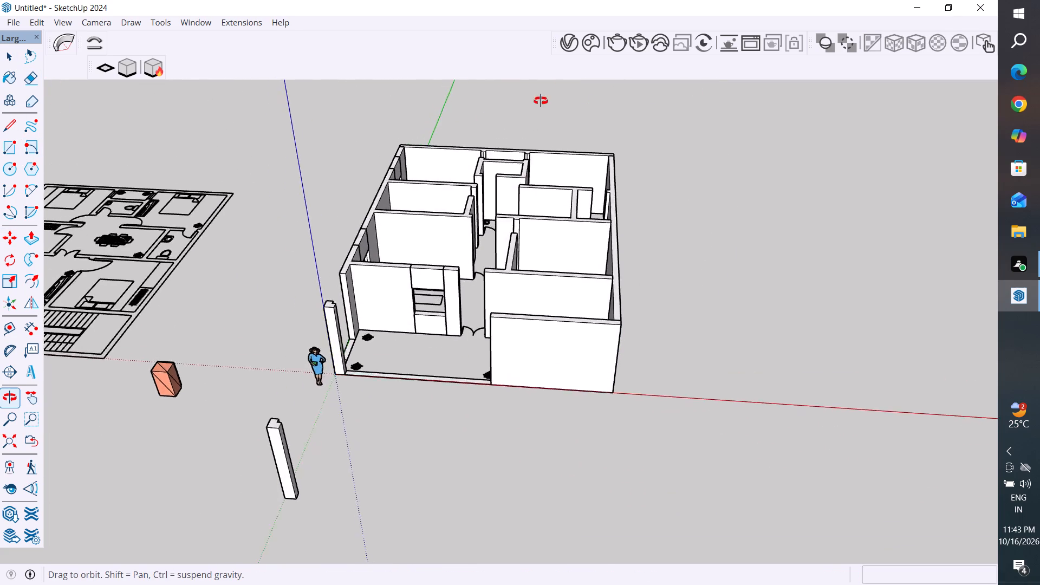
pyautogui.moveTo(541, 101); pyautogui.dragTo(547, 74, button='middle')
pyautogui.scroll(3, 533, 320)
pyautogui.moveTo(563, 300); pyautogui.dragTo(505, 84, button='middle')
pyautogui.moveTo(593, 348); pyautogui.dragTo(661, 190, button='middle')
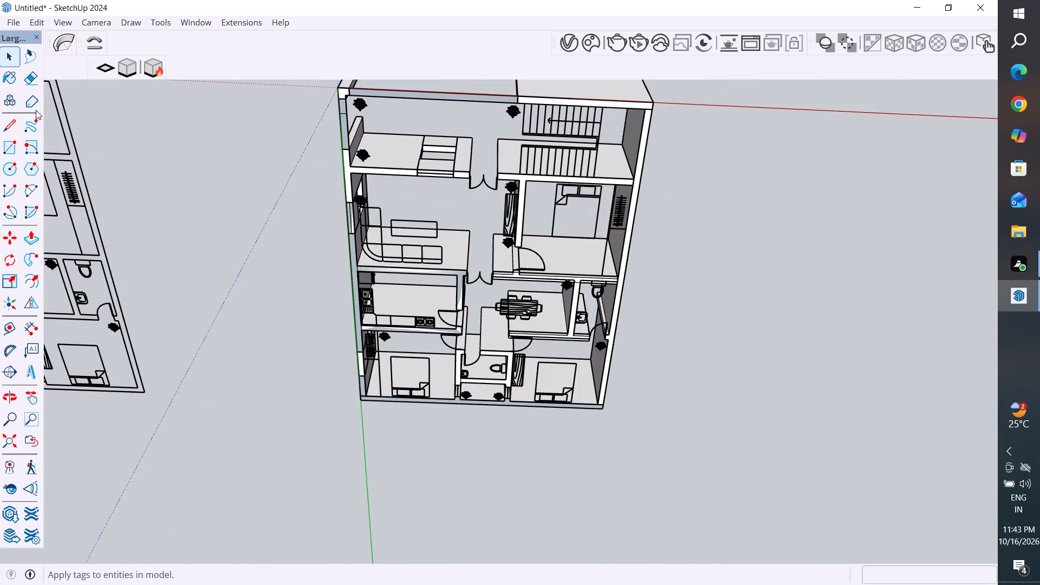
pyautogui.scroll(-3, 446, 434)
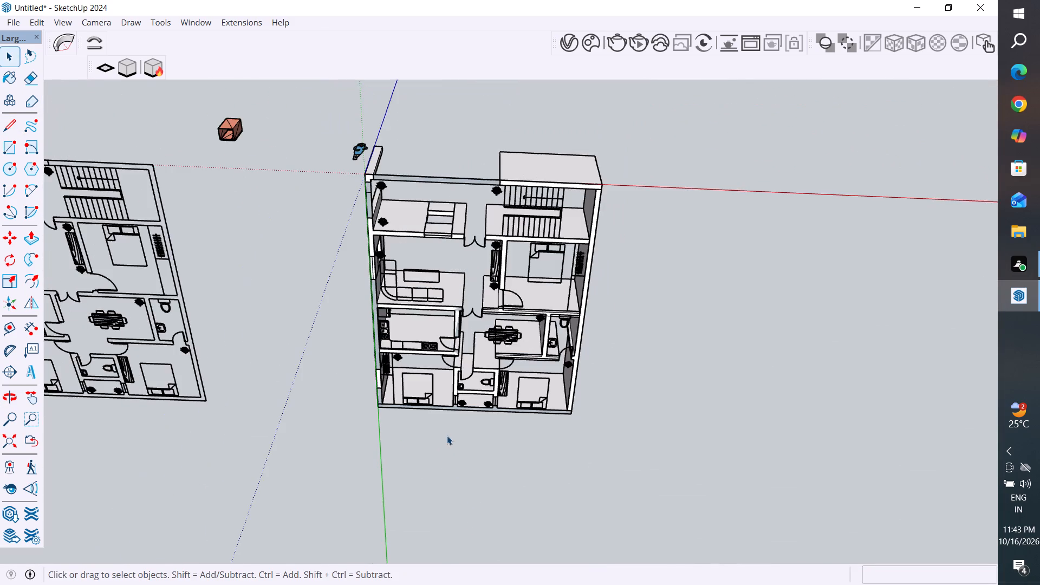
pyautogui.moveTo(576, 383); pyautogui.dragTo(534, 584, button='middle')
pyautogui.moveTo(557, 260); pyautogui.dragTo(541, 523, button='middle')
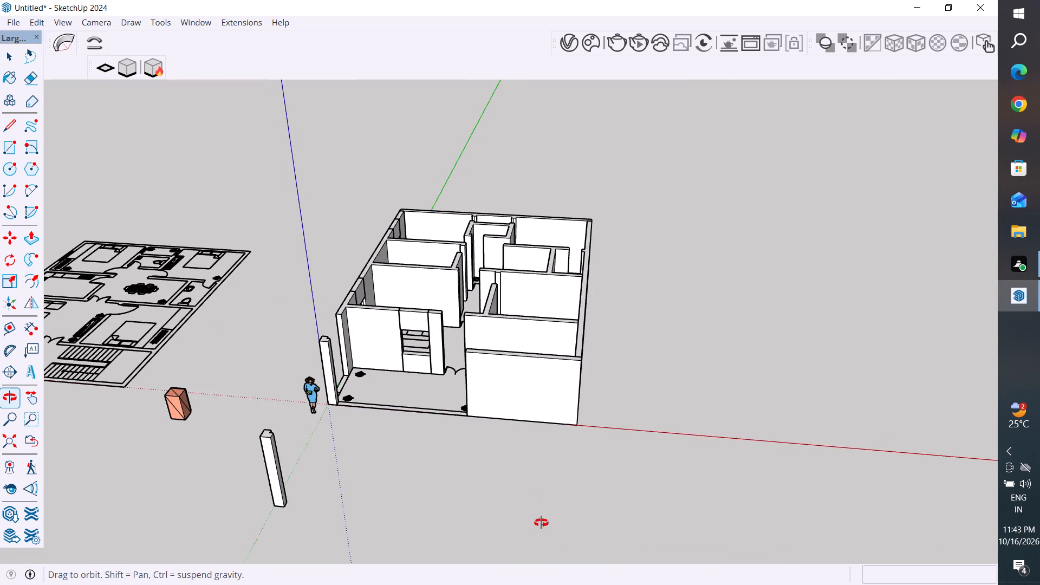
pyautogui.moveTo(541, 523); pyautogui.dragTo(578, 535, button='middle')
# Draw a 33' by 42' 9" rectangle over the flat floor plan beside the house, between its opposite outer corners.
pyautogui.scroll(-11, 729, 293)
pyautogui.moveTo(564, 344); pyautogui.dragTo(547, 521, button='middle')
pyautogui.click(464, 286)
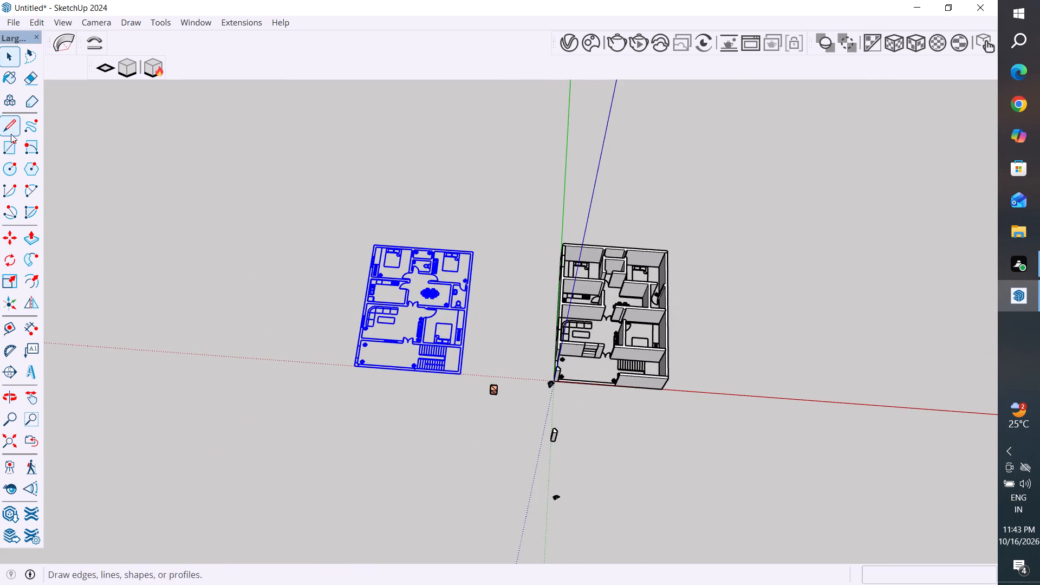
pyautogui.click(12, 145)
pyautogui.scroll(7, 367, 243)
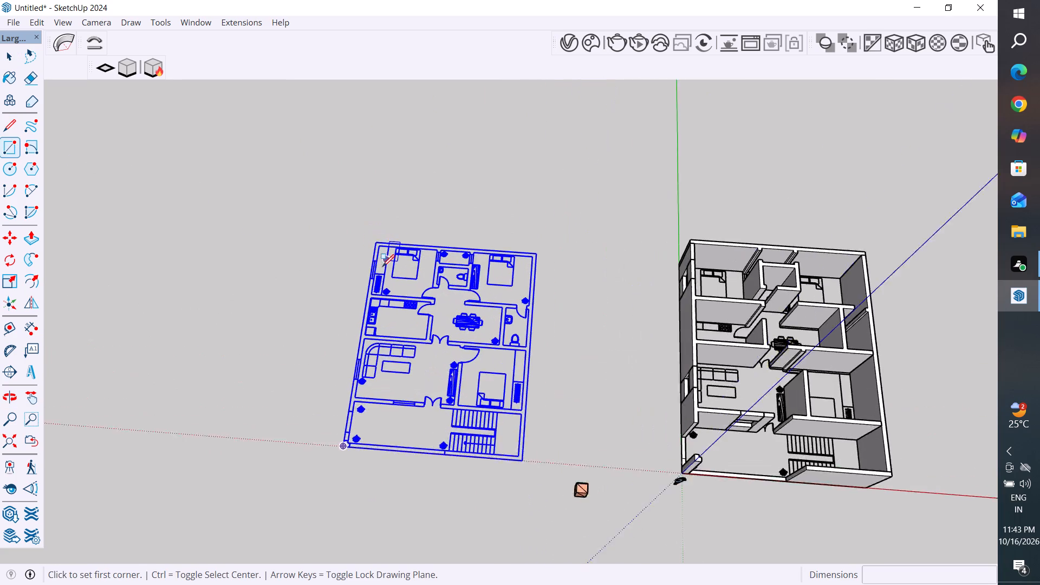
pyautogui.click(375, 242)
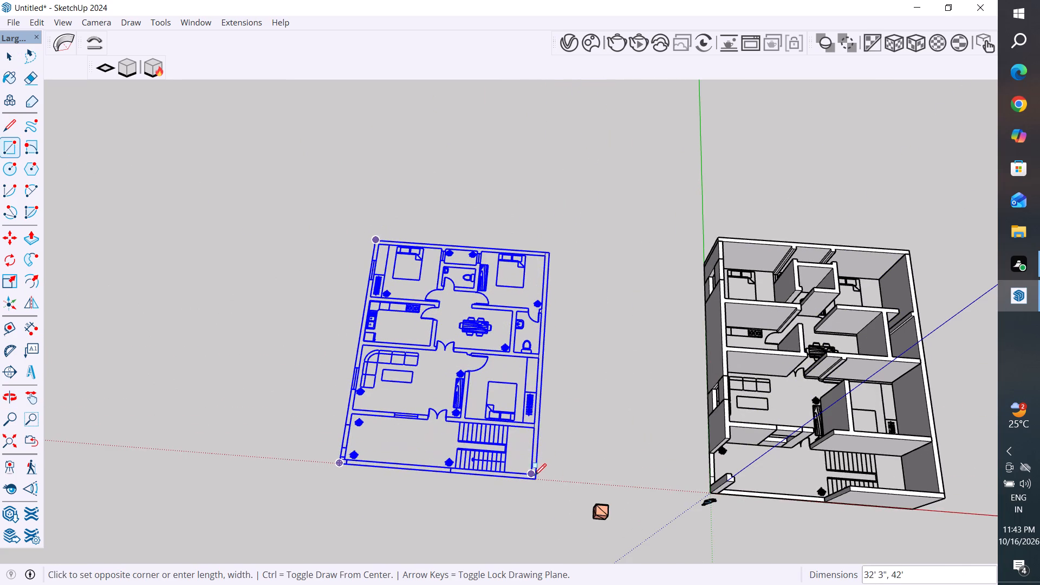
pyautogui.click(537, 481)
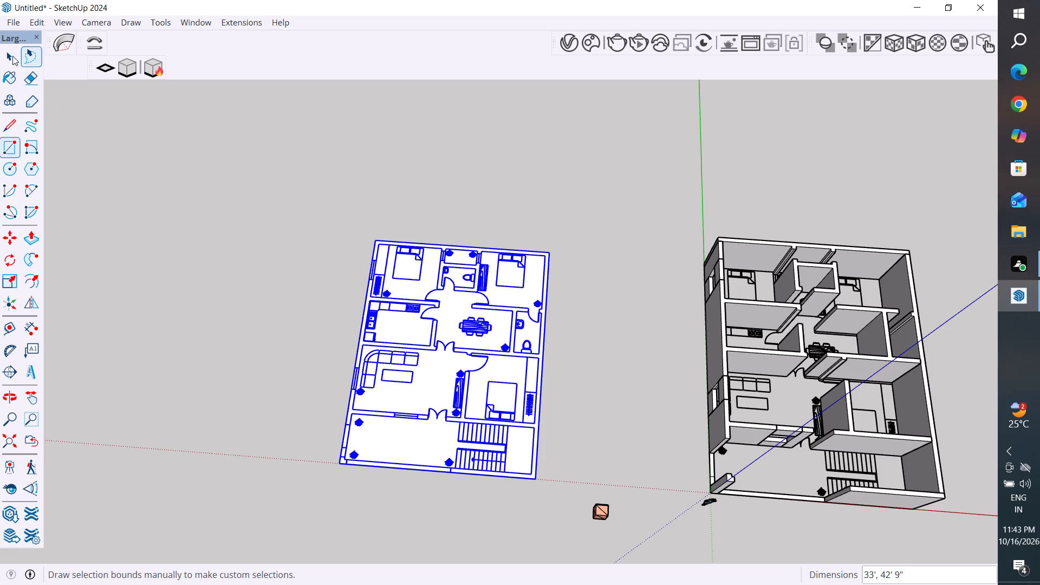
pyautogui.click(12, 56)
# Extrude the rectangle over the flat floor plan upward 6" into a slab.
pyautogui.scroll(-4, 301, 346)
pyautogui.moveTo(329, 357); pyautogui.dragTo(435, 312, button='middle')
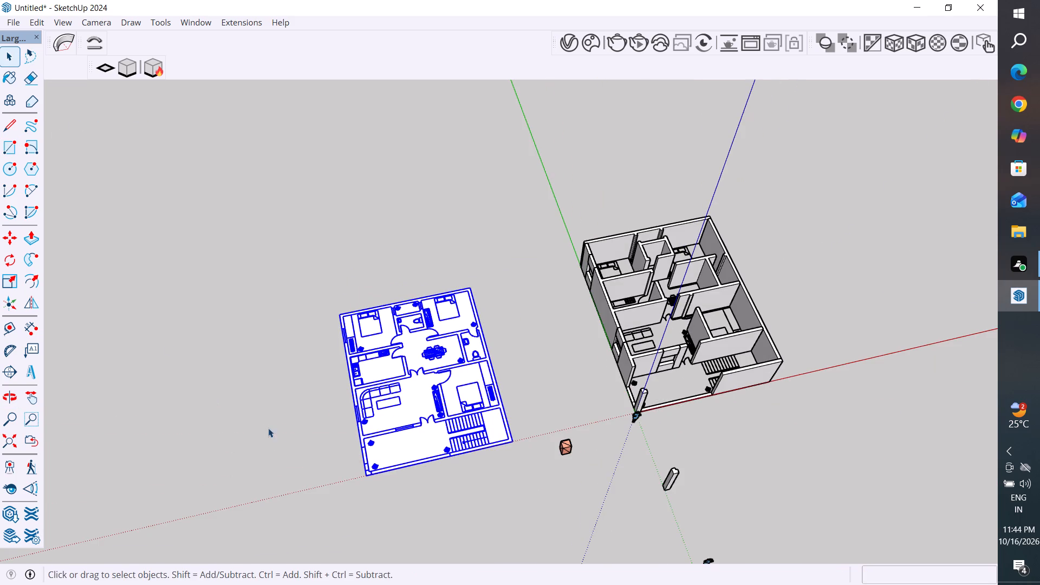
pyautogui.moveTo(282, 441); pyautogui.dragTo(209, 348, button='middle')
pyautogui.scroll(3, 466, 431)
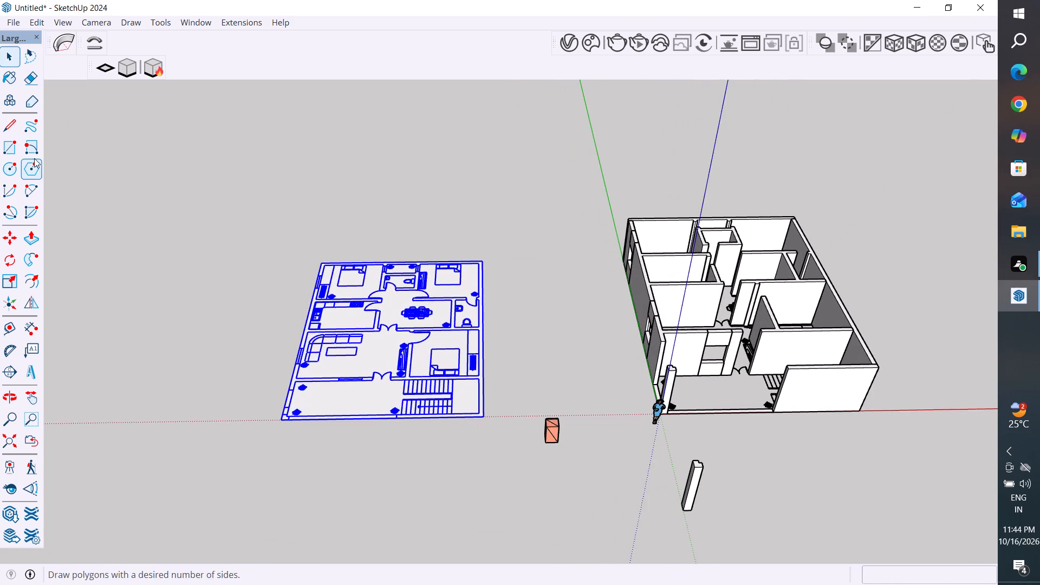
pyautogui.click(30, 237)
pyautogui.click(365, 396)
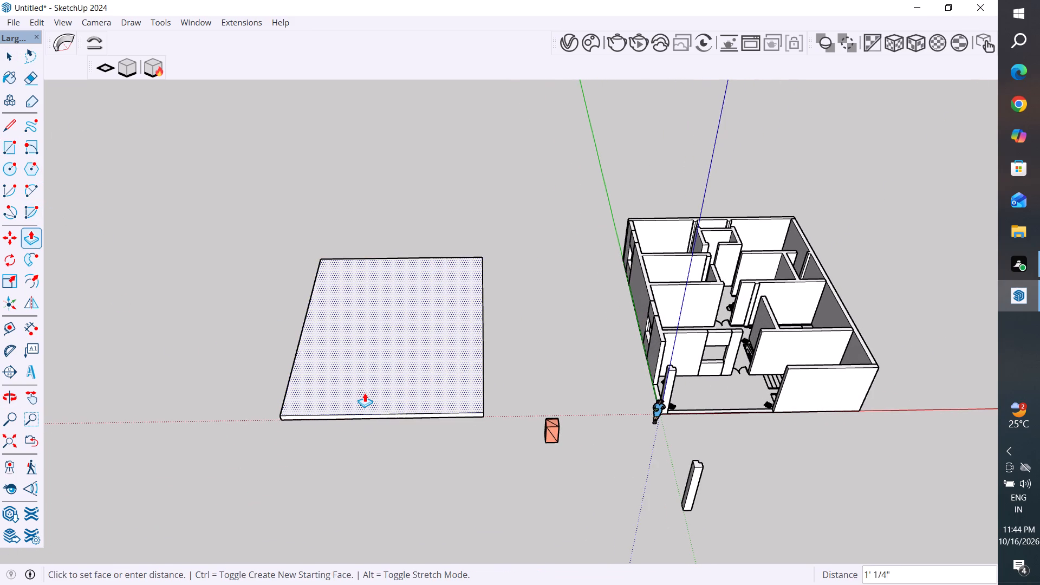
pyautogui.moveTo(365, 388); pyautogui.dragTo(411, 309, button='middle')
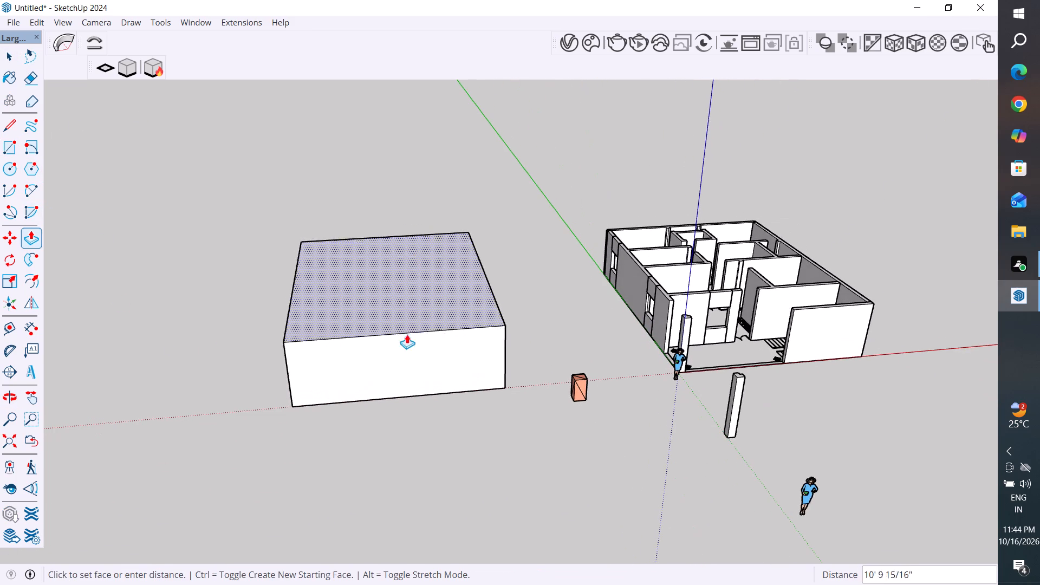
pyautogui.scroll(3, 409, 378)
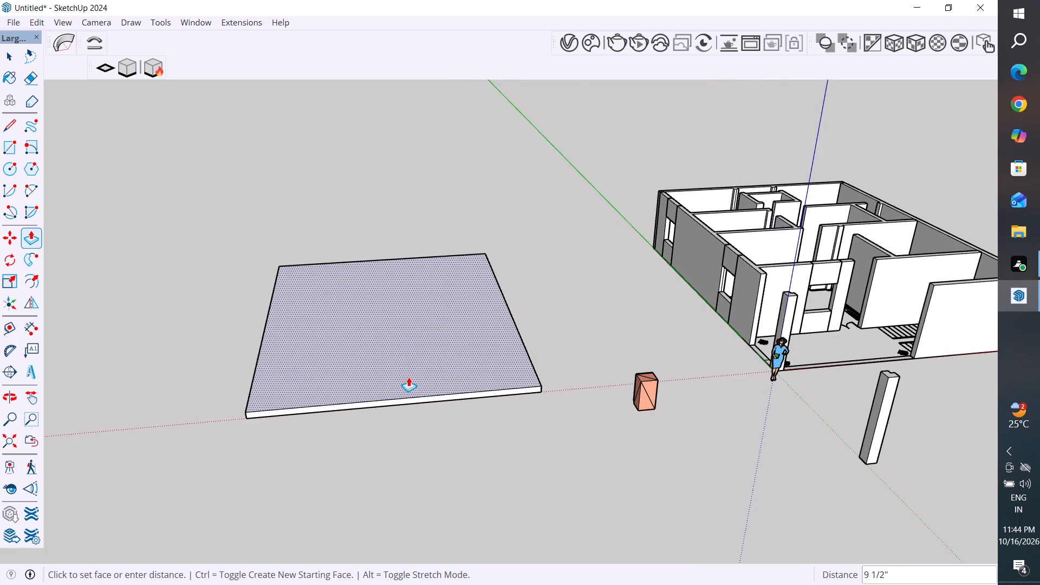
pyautogui.write('6"')
pyautogui.press('Return')
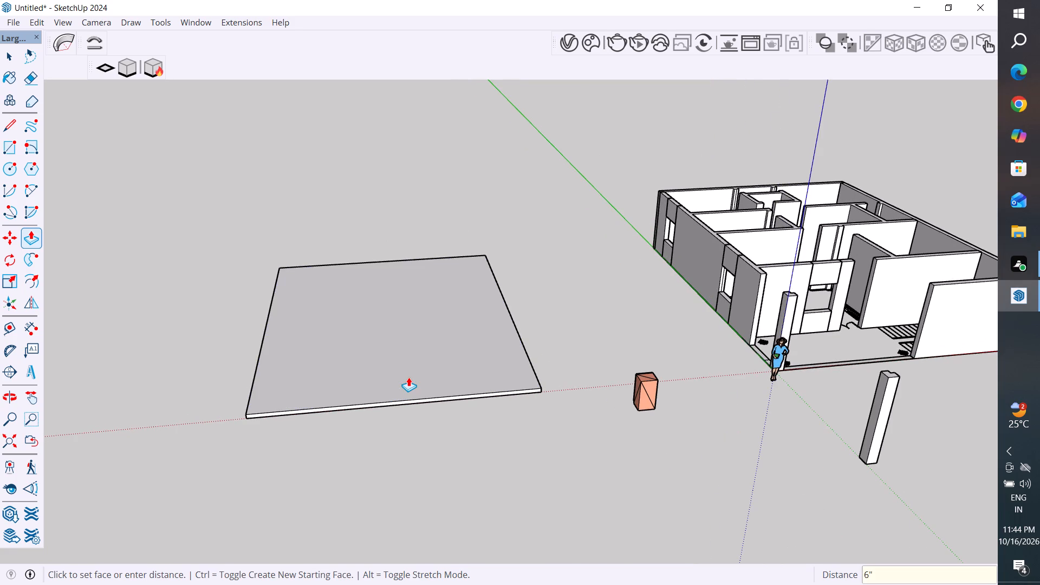
# Select all the slab's faces and edges and make them a group.
pyautogui.click(11, 52)
pyautogui.tripleClick(297, 380)
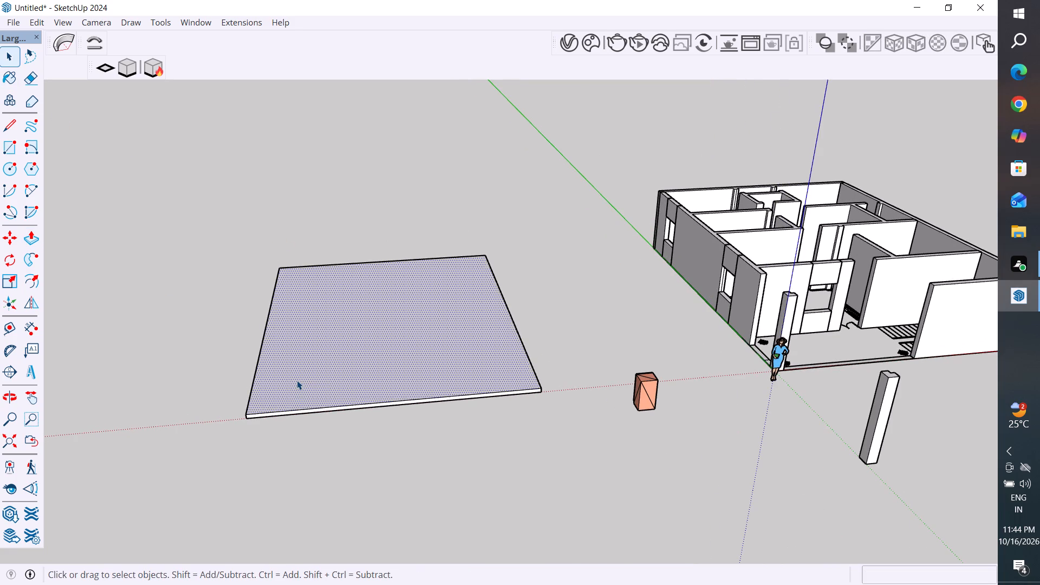
pyautogui.click(297, 380)
pyautogui.rightClick(297, 380)
pyautogui.click(363, 128)
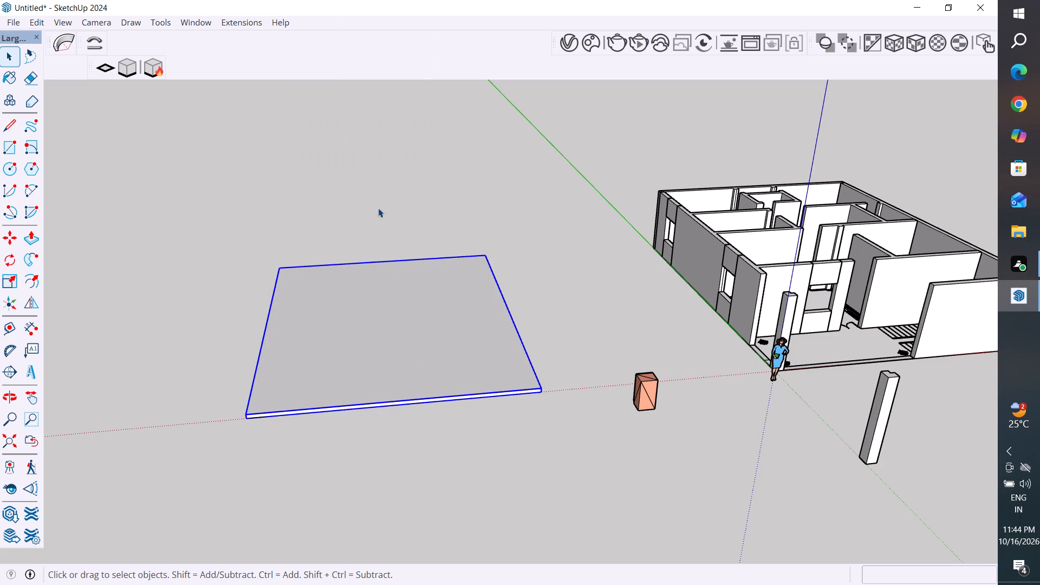
# Copy the slab group about 42' along the red axis, away from the house.
pyautogui.press('m')
pyautogui.click(543, 394)
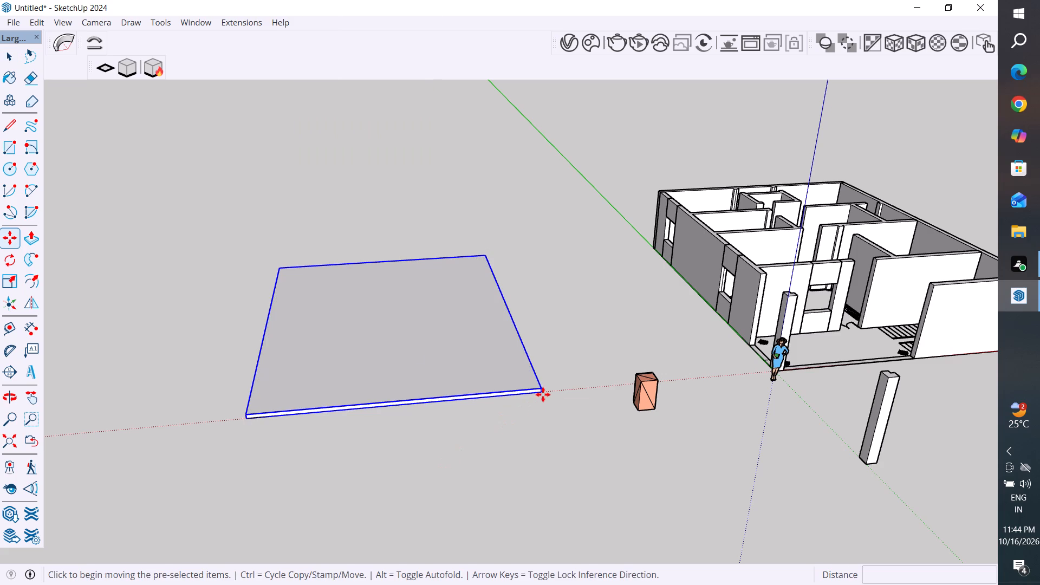
pyautogui.scroll(-5, 590, 395)
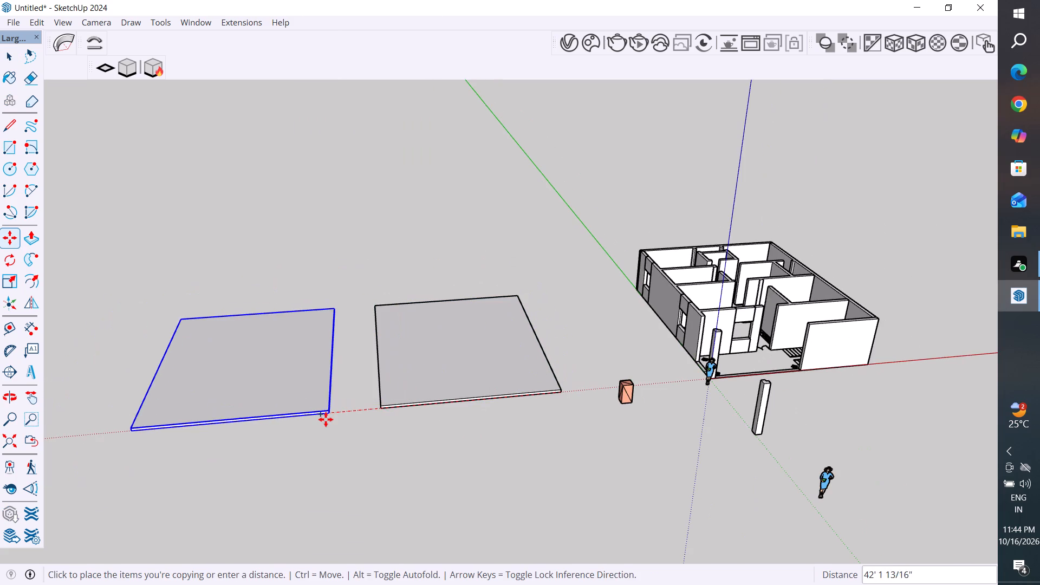
pyautogui.click(326, 419)
pyautogui.click(7, 50)
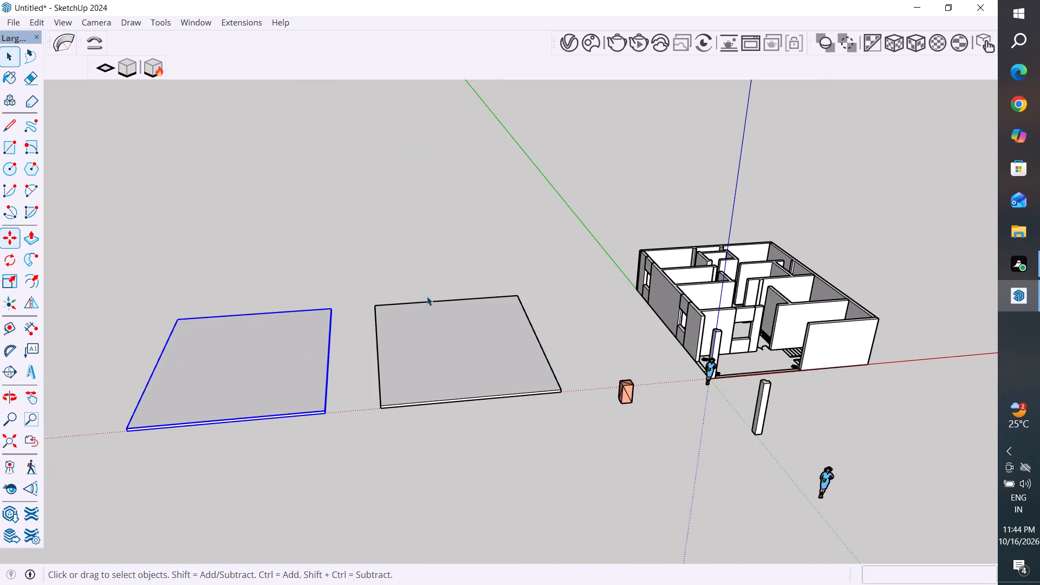
# Delete the original slab group lying over the flat floor plan, keeping the offset copy.
pyautogui.click(442, 322)
pyautogui.press('Delete')
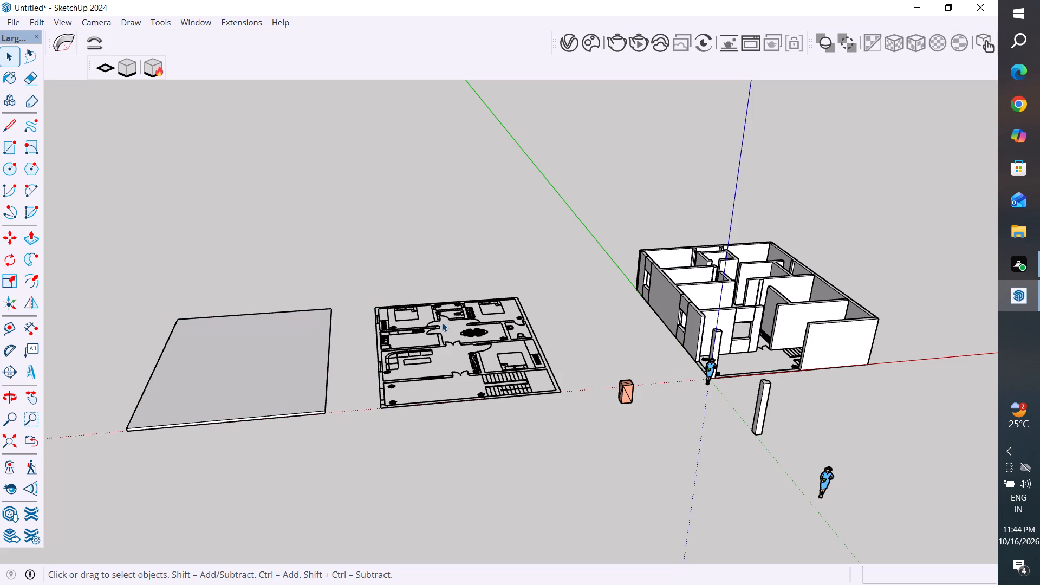
# Delete the loose free-standing column in front of the house.
pyautogui.scroll(-5, 422, 343)
pyautogui.moveTo(582, 404); pyautogui.dragTo(563, 425, button='middle')
pyautogui.scroll(3, 685, 378)
pyautogui.moveTo(714, 381); pyautogui.dragTo(551, 259, button='middle')
pyautogui.scroll(2, 457, 348)
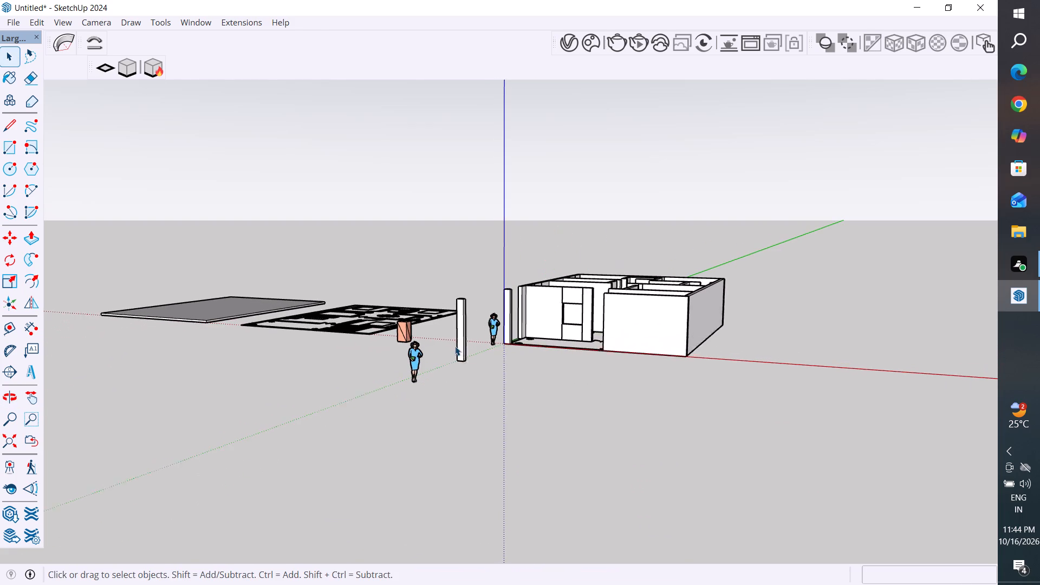
pyautogui.scroll(1, 455, 346)
pyautogui.moveTo(489, 364); pyautogui.dragTo(487, 456, button='middle')
pyautogui.moveTo(478, 357); pyautogui.dragTo(455, 422)
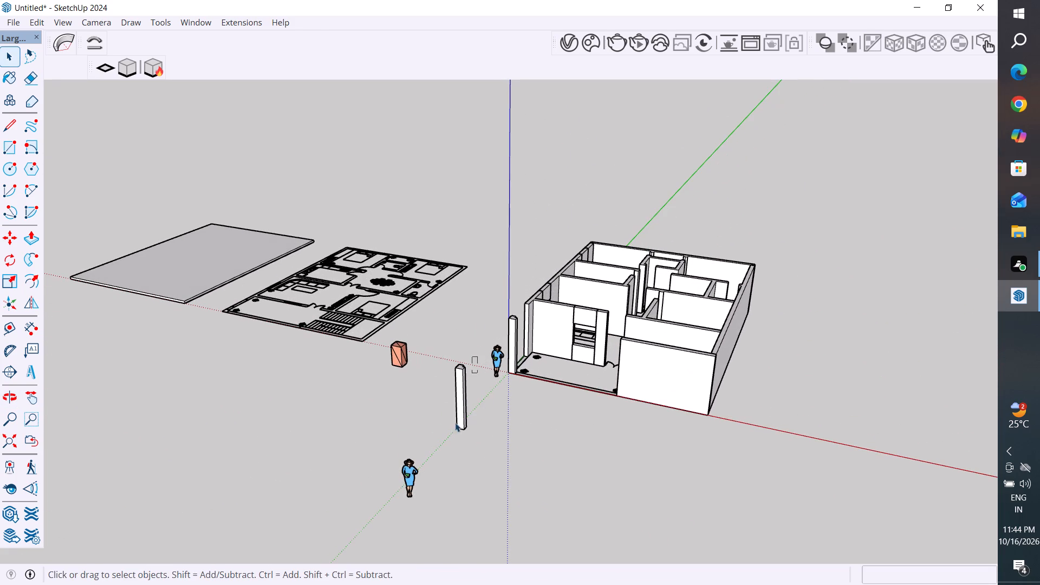
pyautogui.moveTo(455, 422); pyautogui.dragTo(448, 437)
pyautogui.press('Delete')
pyautogui.press('BackSpace')
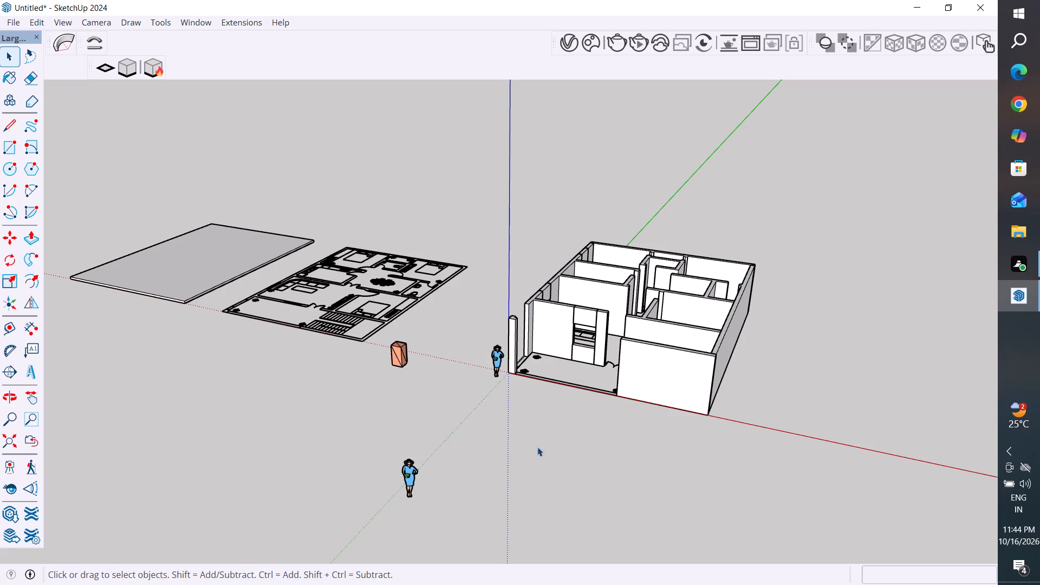
# Move the person figure beside the origin about 26' away from the house front, and deselect it.
pyautogui.moveTo(548, 447); pyautogui.dragTo(561, 448, button='middle')
pyautogui.scroll(2, 490, 345)
pyautogui.click(502, 369)
pyautogui.scroll(4, 509, 351)
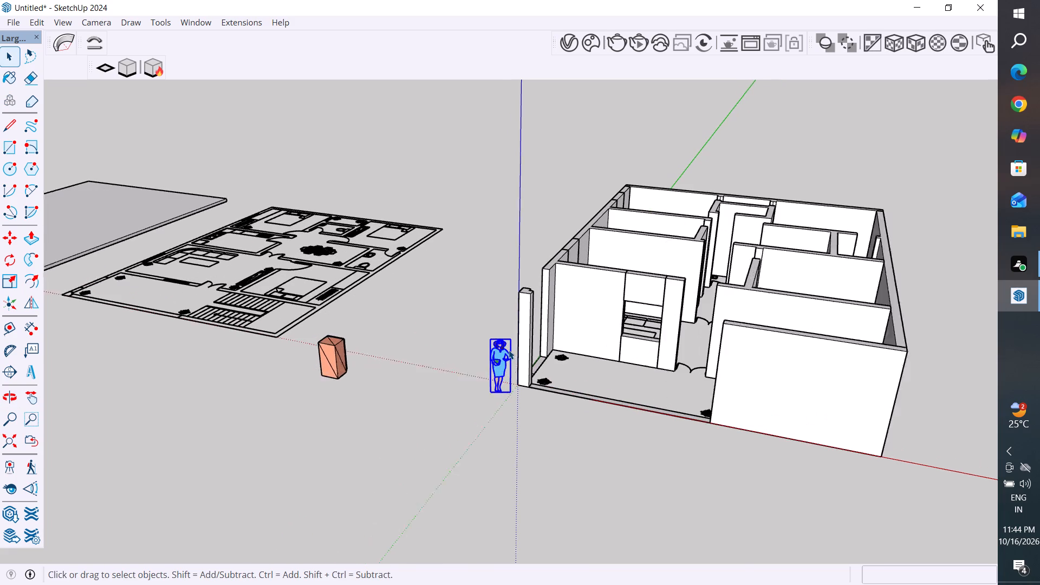
pyautogui.press('m')
pyautogui.click(508, 400)
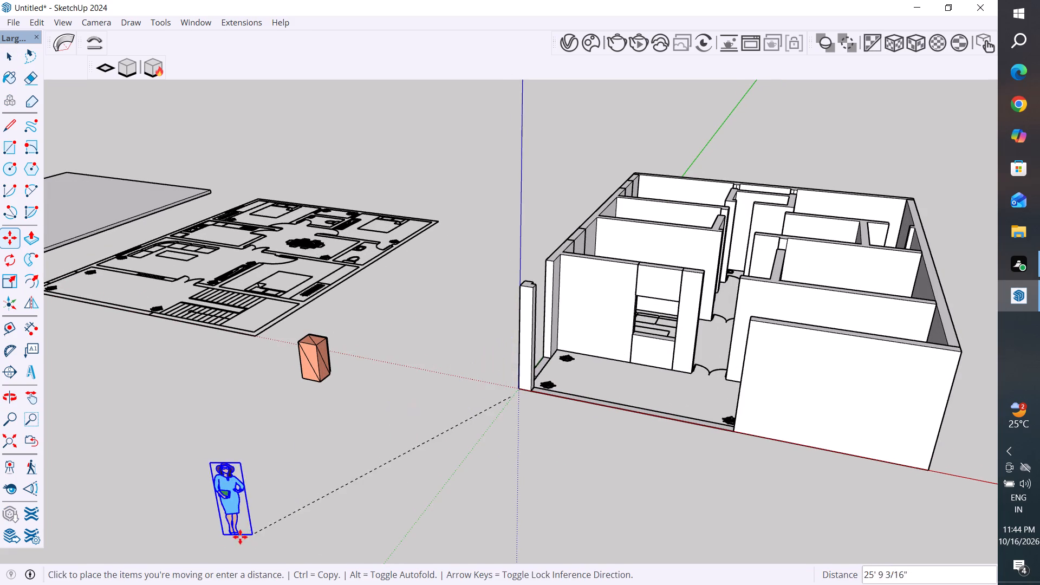
pyautogui.click(226, 540)
pyautogui.scroll(-4, 543, 493)
pyautogui.click(11, 58)
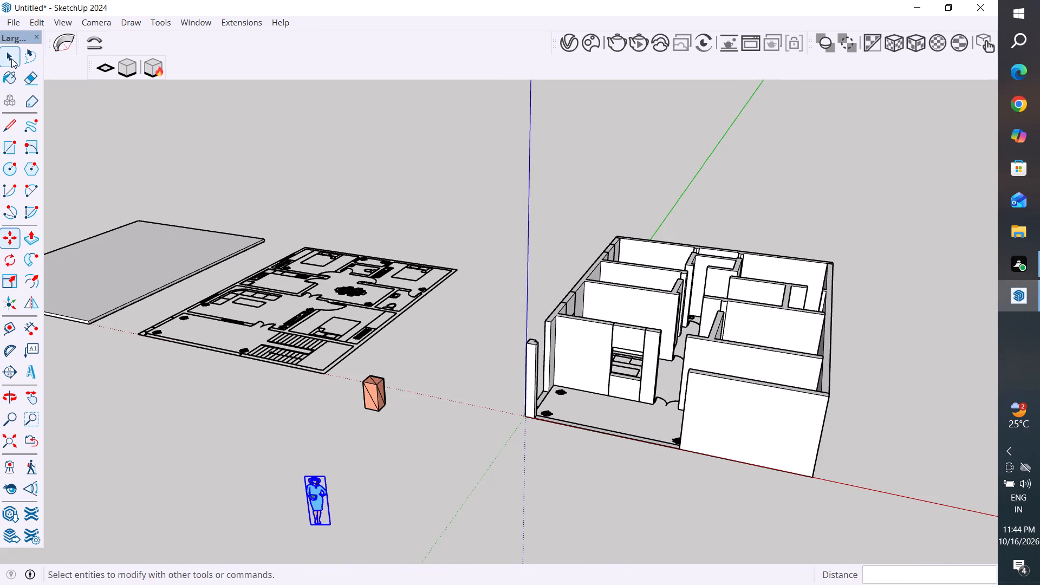
pyautogui.click(498, 242)
# Select all the house walls with the corner column and copy them about 47' 9" along the red axis, away from the flat plan.
pyautogui.moveTo(731, 472); pyautogui.dragTo(736, 335, button='middle')
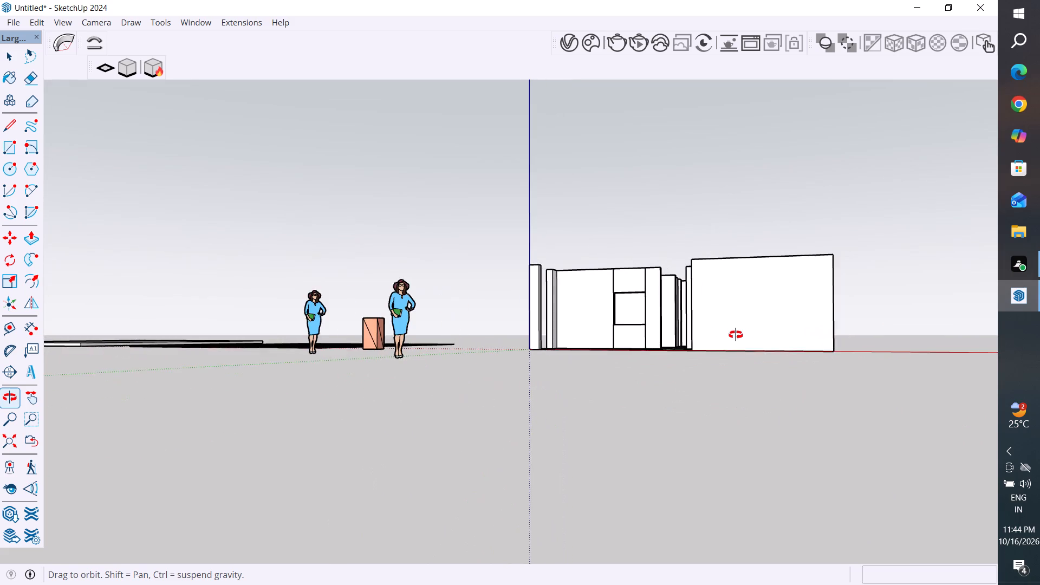
pyautogui.moveTo(736, 335); pyautogui.dragTo(740, 339, button='middle')
pyautogui.moveTo(877, 236); pyautogui.dragTo(505, 328)
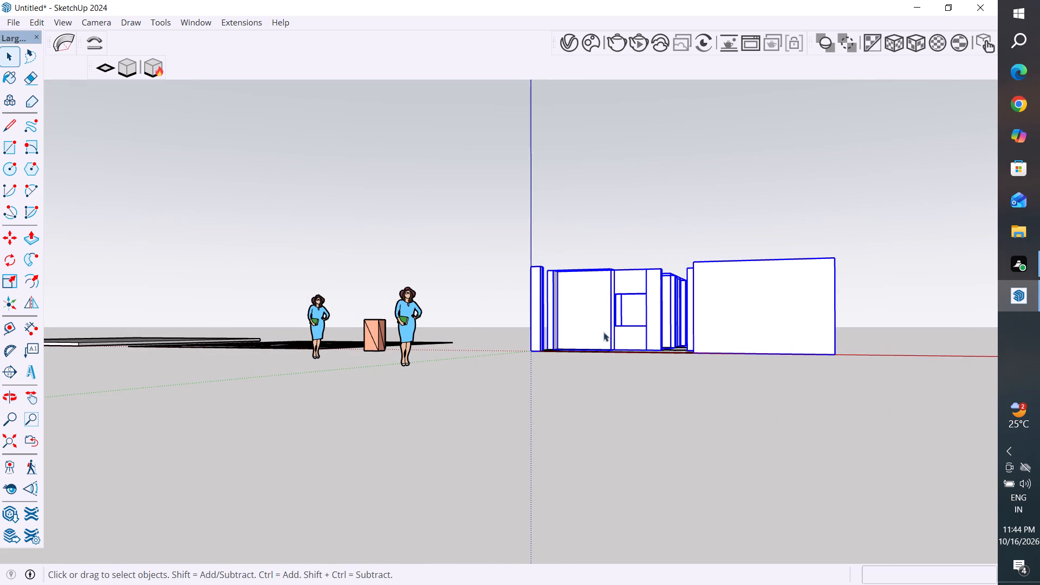
pyautogui.press('m')
pyautogui.click(833, 354)
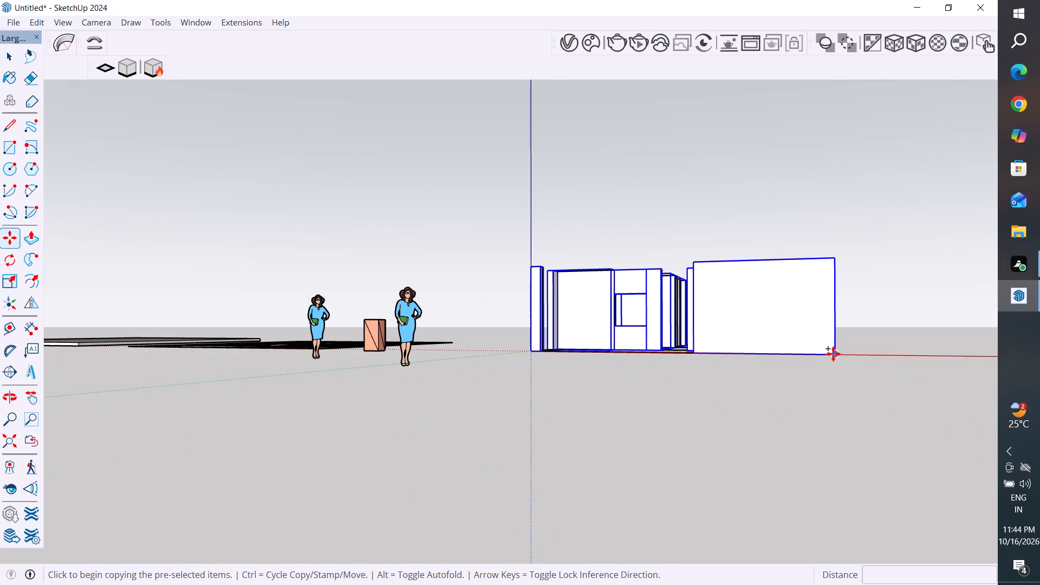
pyautogui.scroll(-5, 833, 354)
pyautogui.scroll(-2, 664, 357)
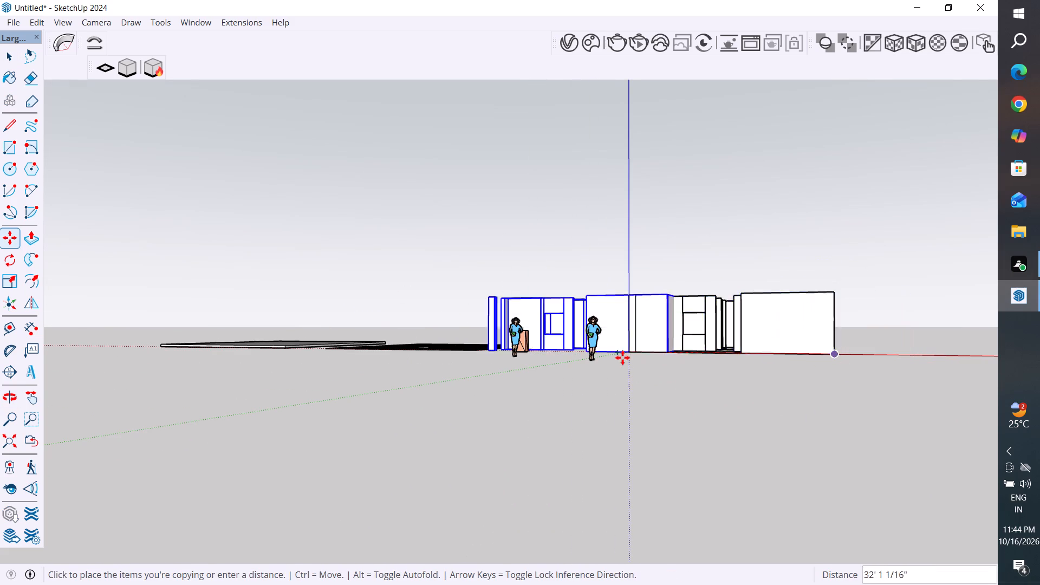
pyautogui.scroll(-2, 622, 357)
pyautogui.moveTo(620, 357); pyautogui.dragTo(692, 584, button='middle')
pyautogui.moveTo(916, 375); pyautogui.dragTo(902, 359, button='middle')
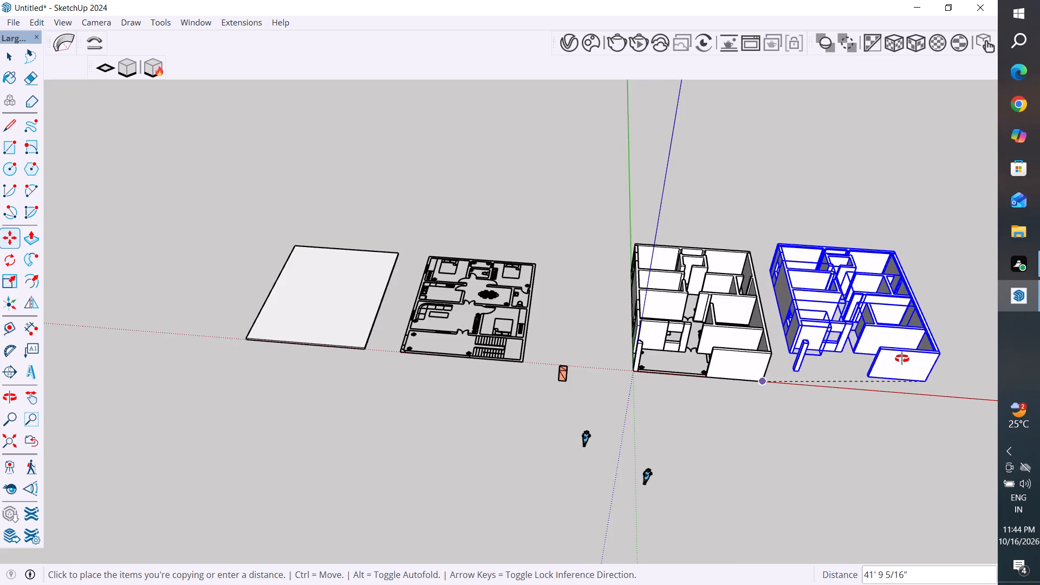
pyautogui.moveTo(902, 359); pyautogui.dragTo(856, 441, button='middle')
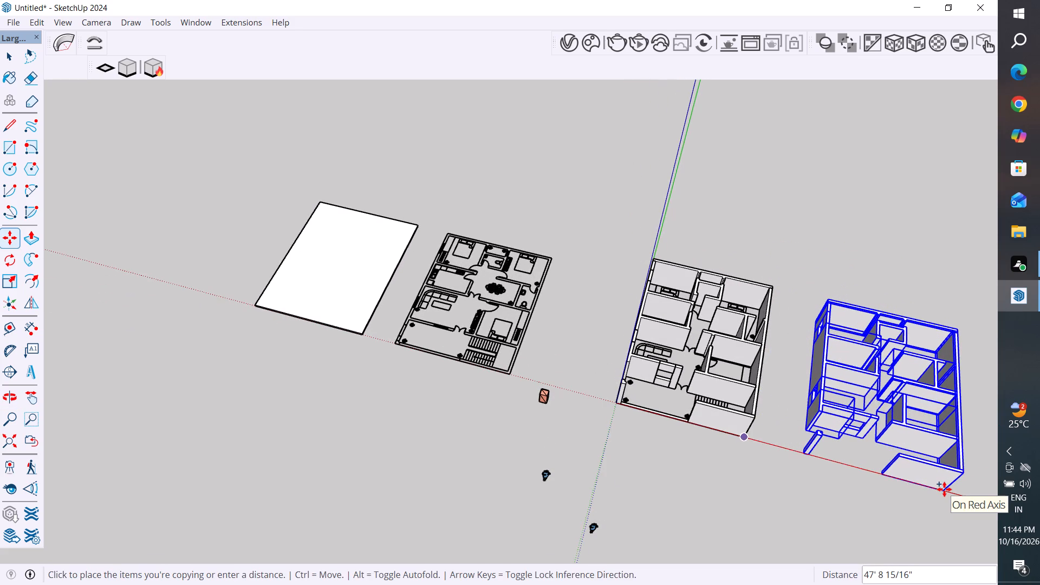
pyautogui.click(944, 489)
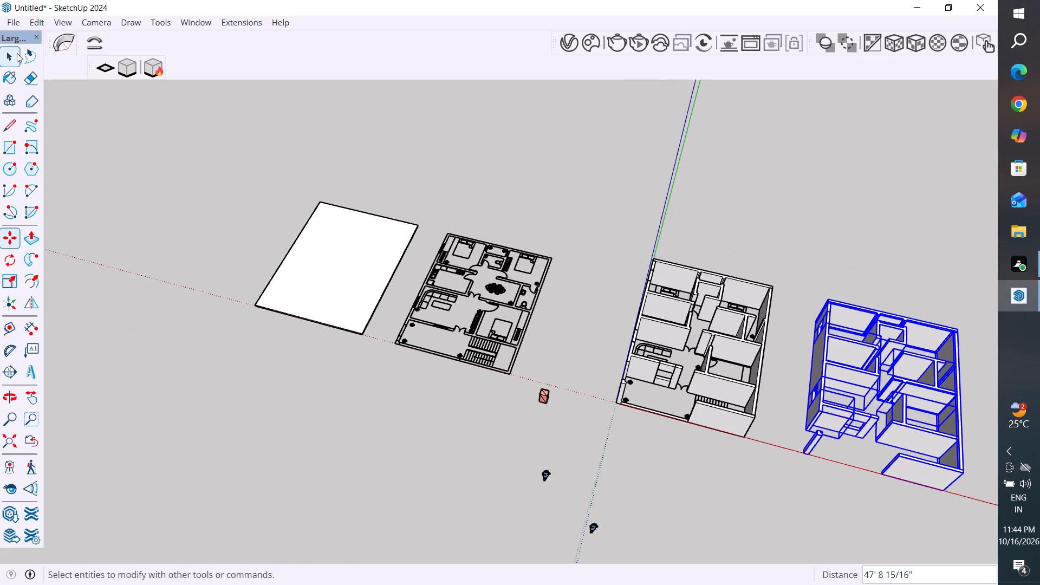
# Move the slab group about 258' 5" along the red axis, past the copied walls.
pyautogui.click(17, 53)
pyautogui.click(343, 298)
pyautogui.press('m')
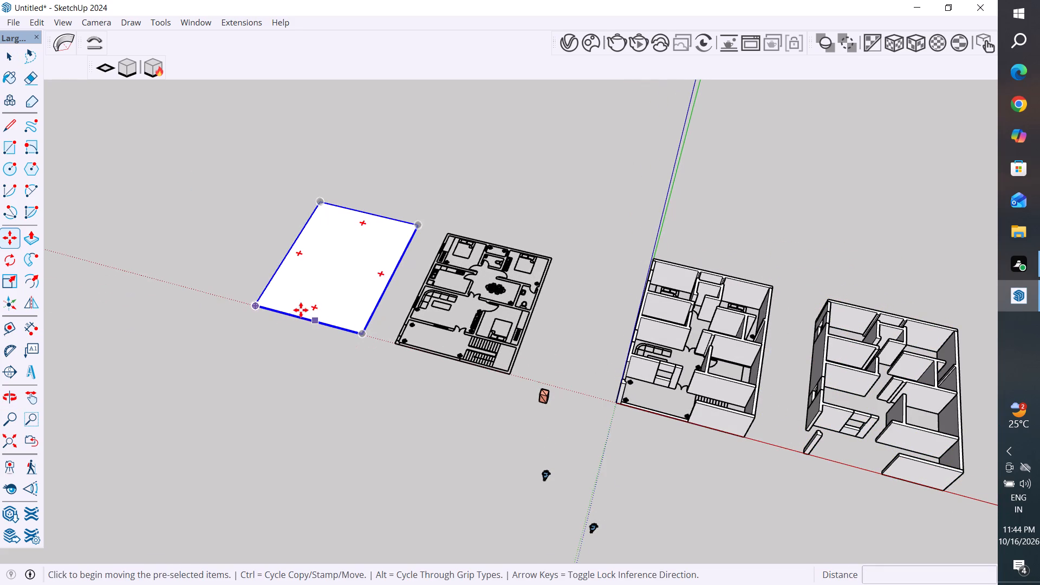
pyautogui.scroll(13, 236, 274)
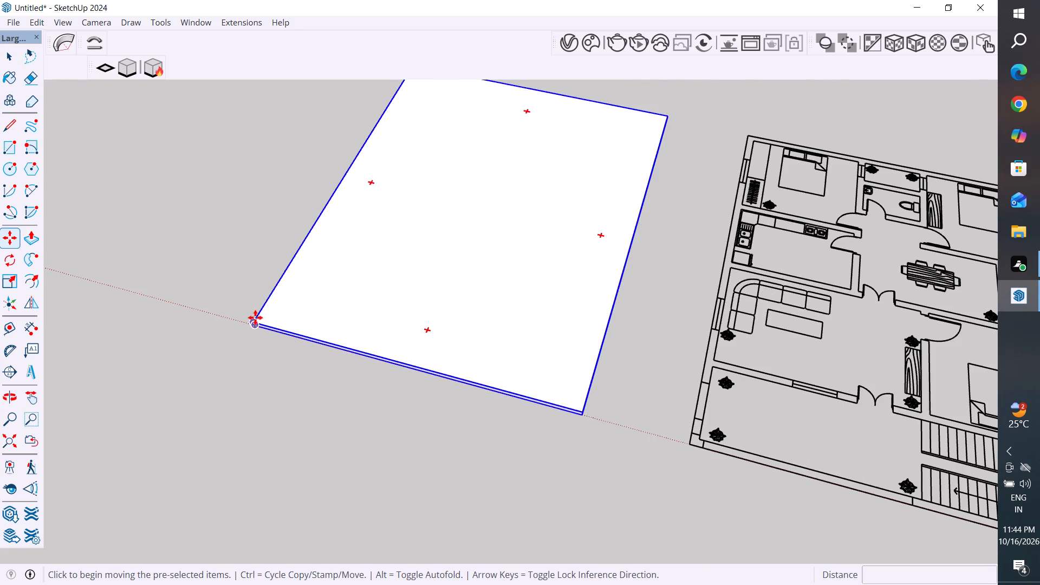
pyautogui.scroll(11, 255, 317)
pyautogui.click(249, 326)
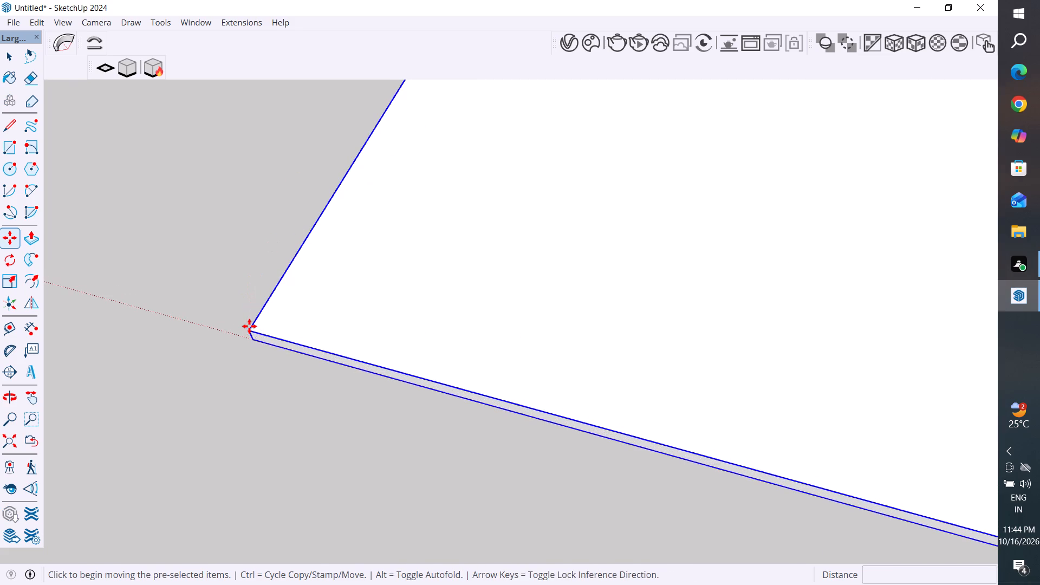
pyautogui.scroll(-20, 240, 320)
pyautogui.scroll(-4, 240, 320)
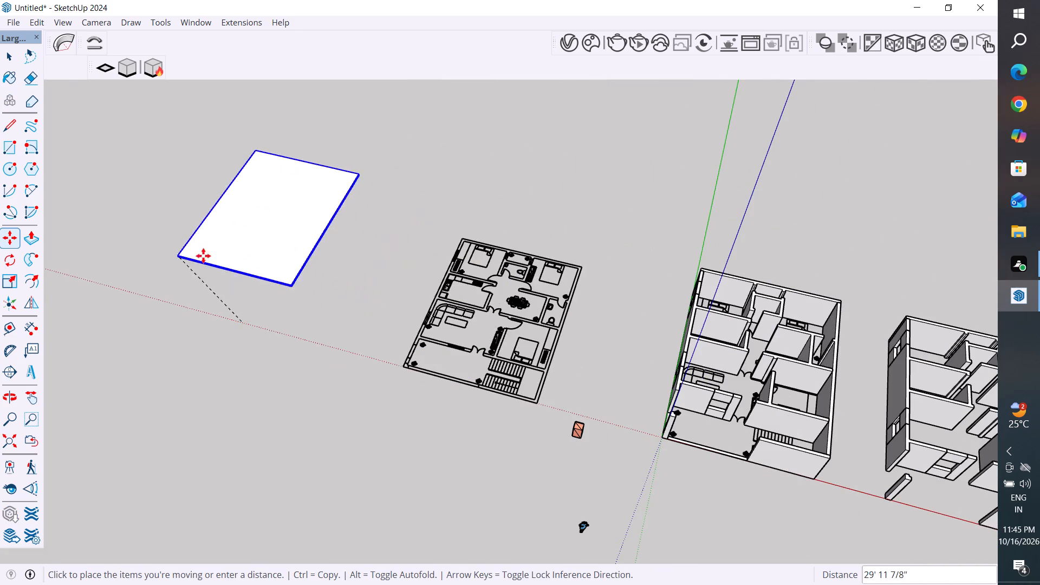
pyautogui.scroll(-10, 307, 206)
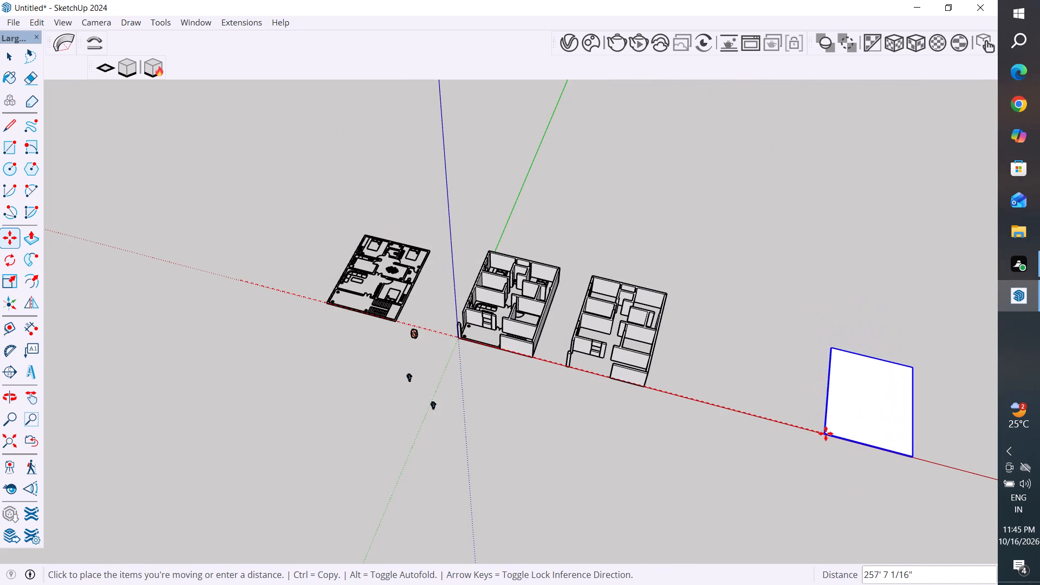
pyautogui.click(828, 434)
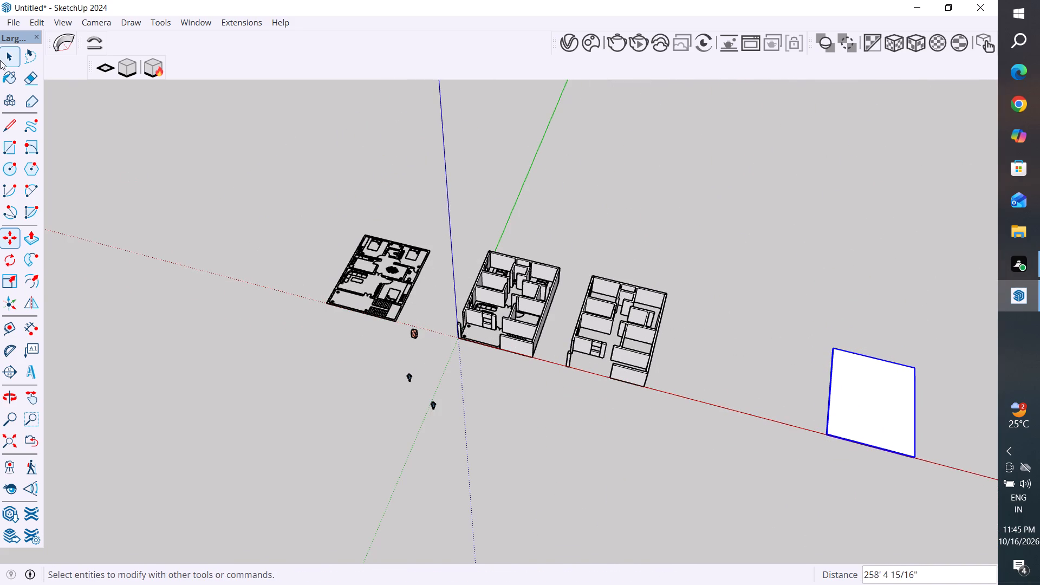
pyautogui.click(4, 57)
pyautogui.click(126, 342)
# Select the whole copied set of walls and make it a single group.
pyautogui.moveTo(430, 429); pyautogui.dragTo(580, 375, button='middle')
pyautogui.scroll(4, 719, 323)
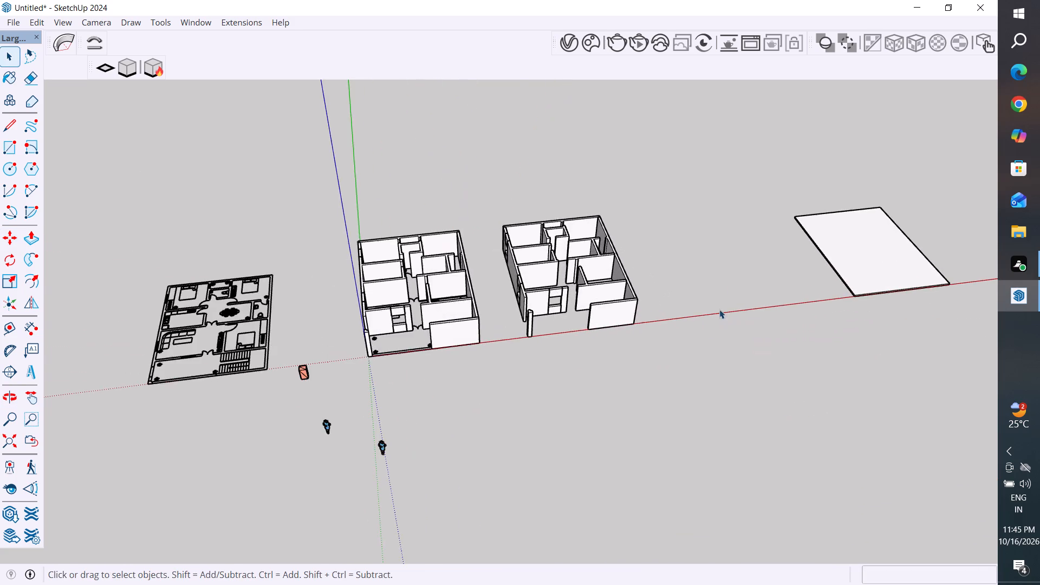
pyautogui.moveTo(711, 288); pyautogui.dragTo(609, 249, button='middle')
pyautogui.moveTo(694, 198); pyautogui.dragTo(509, 344)
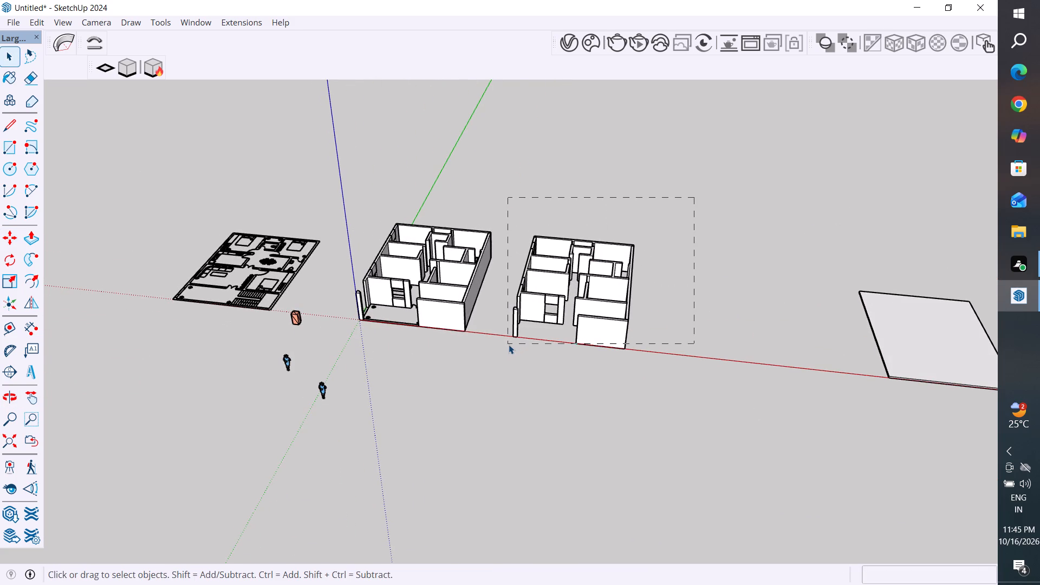
pyautogui.moveTo(568, 406); pyautogui.dragTo(639, 384, button='middle')
pyautogui.rightClick(613, 311)
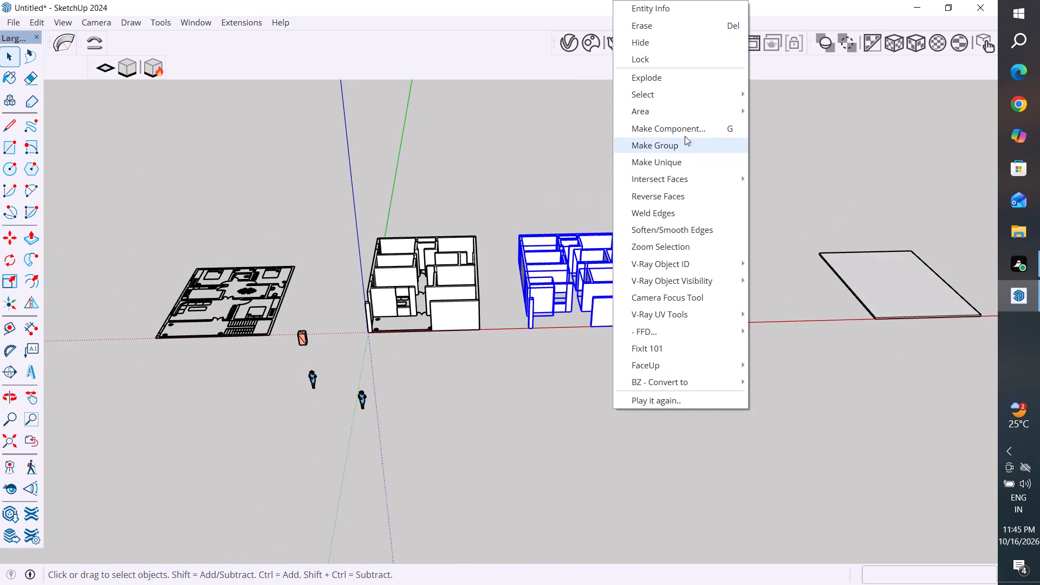
pyautogui.click(687, 140)
pyautogui.click(713, 249)
# Move the slab about 105' 11" back along the red axis, aligning its outer front corner with the copied walls' bottom corner.
pyautogui.scroll(-5, 626, 343)
pyautogui.moveTo(640, 365); pyautogui.dragTo(636, 250, button='middle')
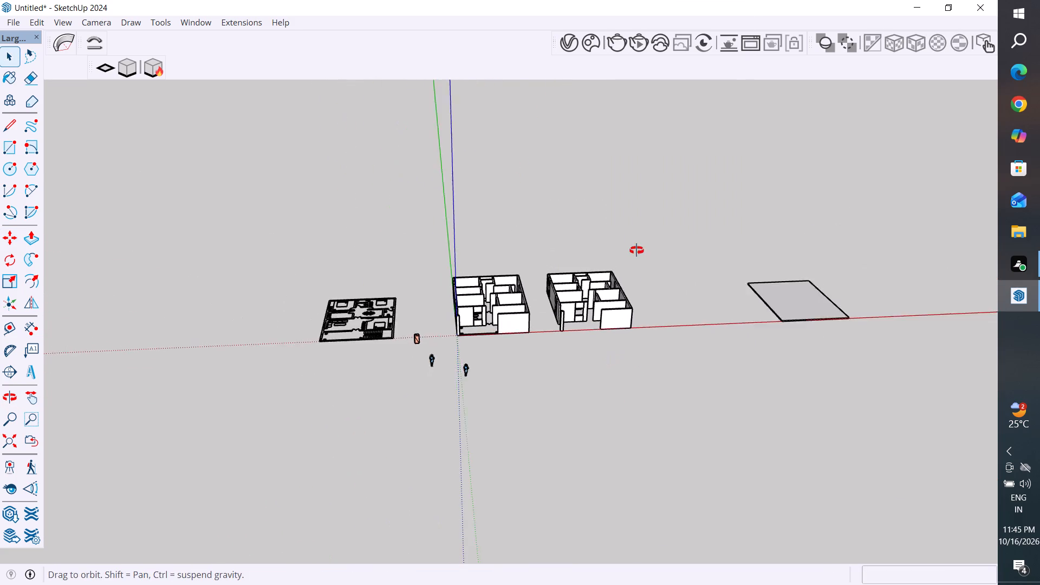
pyautogui.moveTo(636, 250); pyautogui.dragTo(635, 249, button='middle')
pyautogui.scroll(2, 850, 344)
pyautogui.moveTo(778, 370); pyautogui.dragTo(778, 434, button='middle')
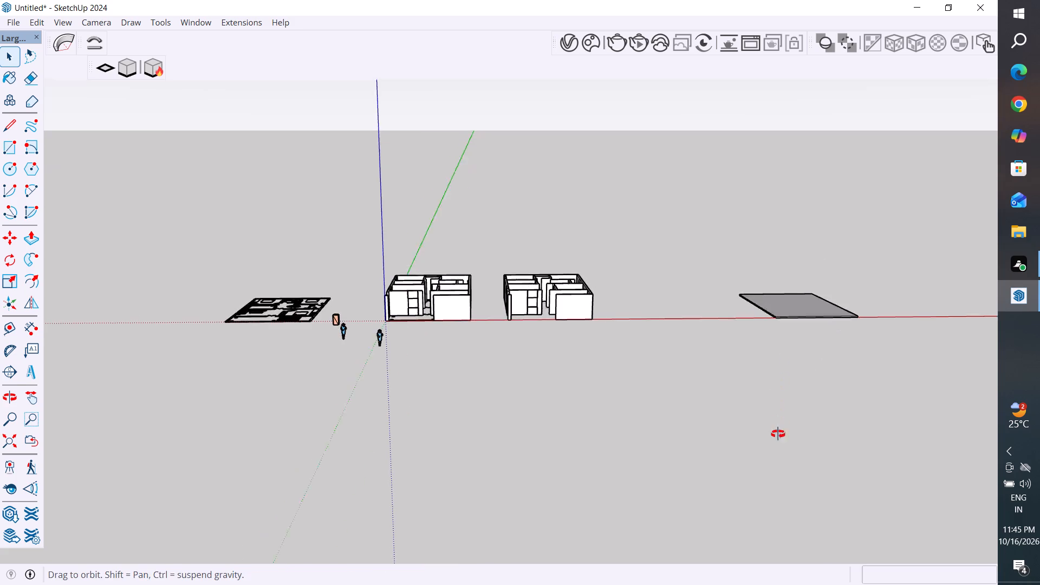
pyautogui.moveTo(778, 434); pyautogui.dragTo(768, 466, button='middle')
pyautogui.click(790, 293)
pyautogui.press('m')
pyautogui.press('space')
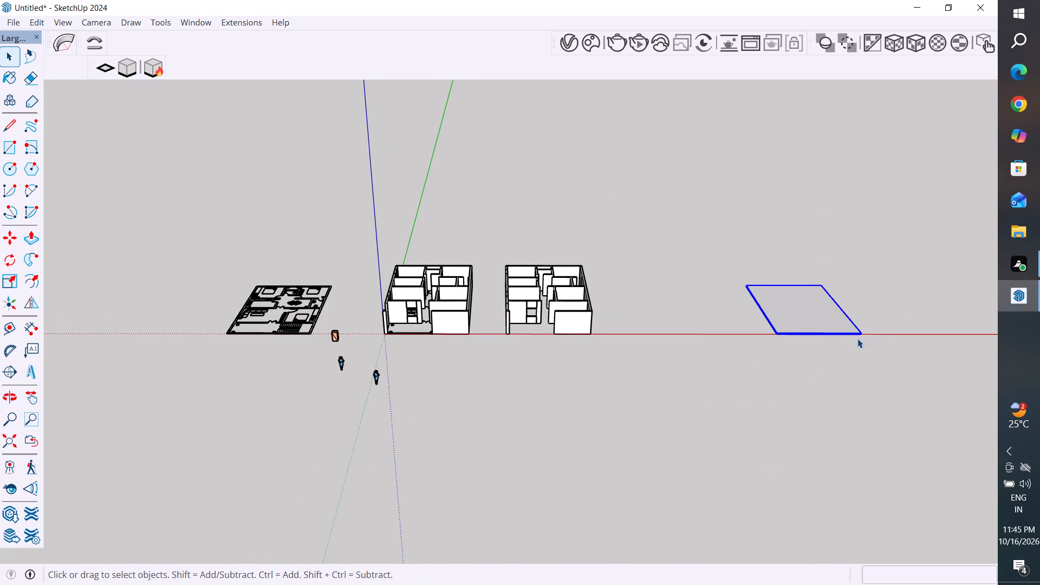
pyautogui.scroll(8, 856, 329)
pyautogui.press('m')
pyautogui.scroll(3, 849, 347)
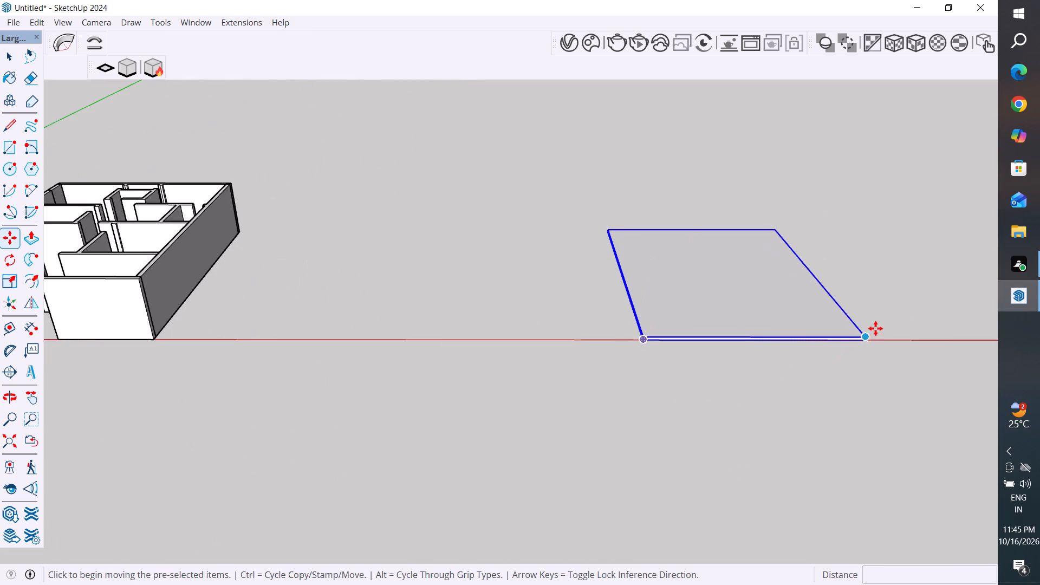
pyautogui.click(867, 333)
pyautogui.scroll(9, 194, 408)
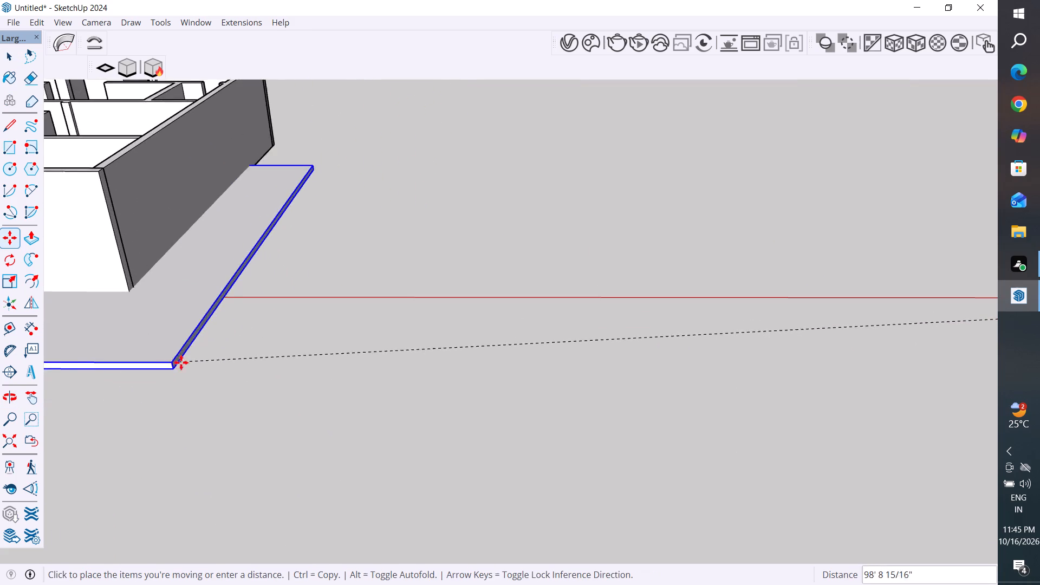
pyautogui.moveTo(181, 362); pyautogui.dragTo(353, 275, button='middle')
pyautogui.scroll(5, 214, 295)
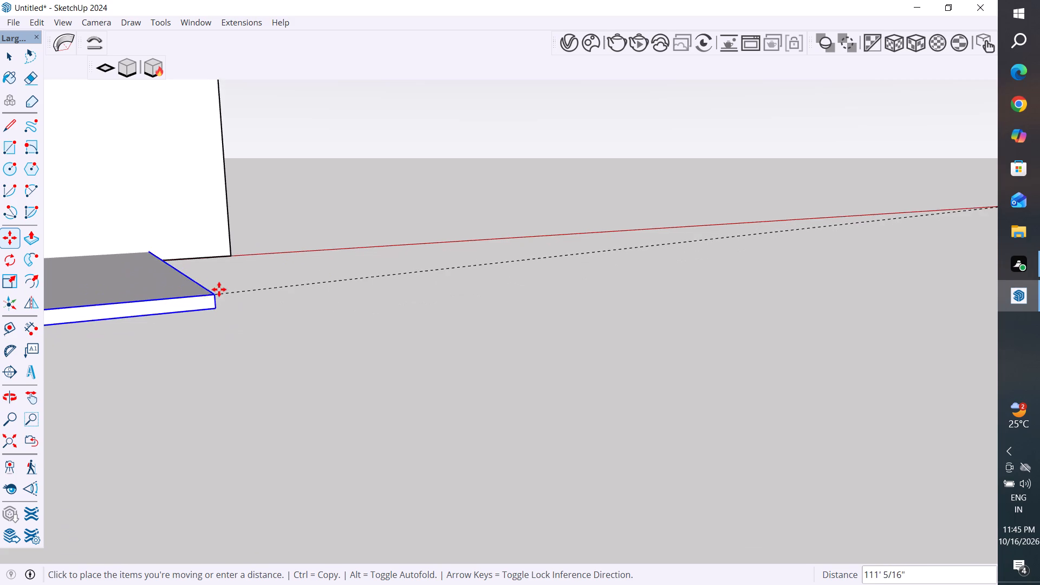
pyautogui.scroll(12, 219, 289)
pyautogui.moveTo(241, 245); pyautogui.dragTo(0, 421, button='middle')
pyautogui.scroll(-2, 137, 446)
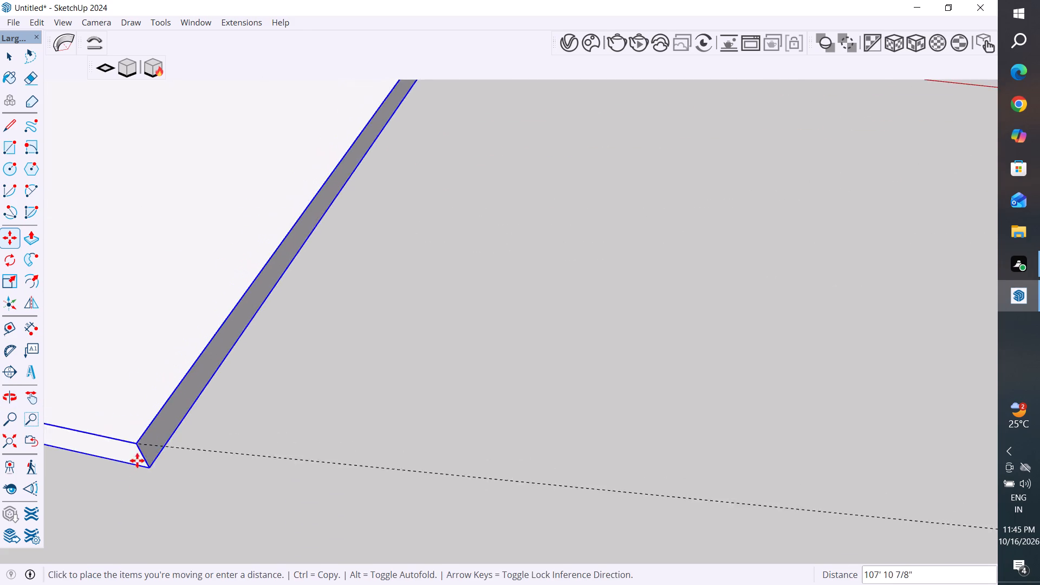
pyautogui.scroll(-16, 137, 460)
pyautogui.scroll(3, 238, 401)
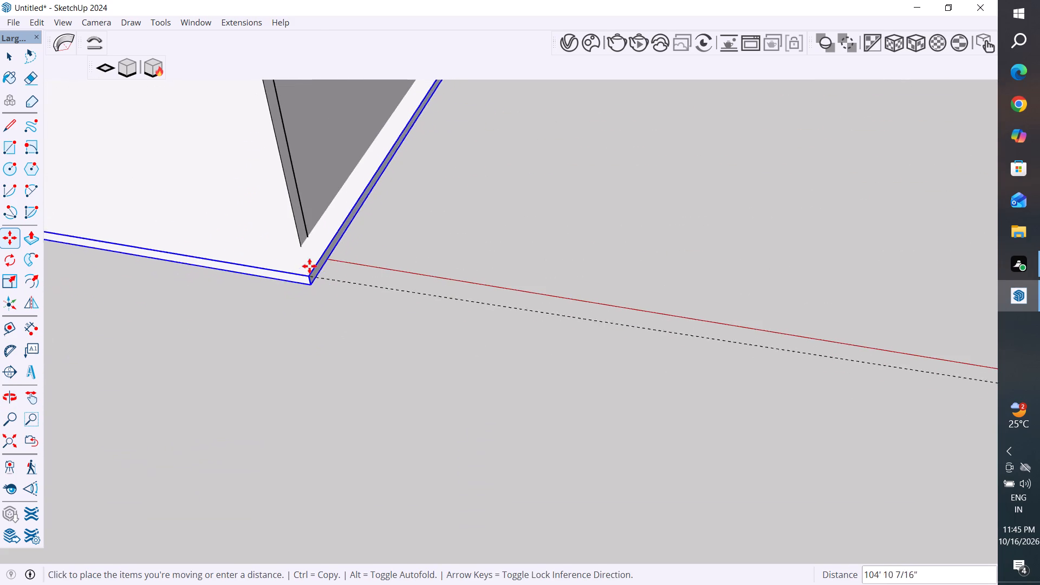
pyautogui.click(302, 244)
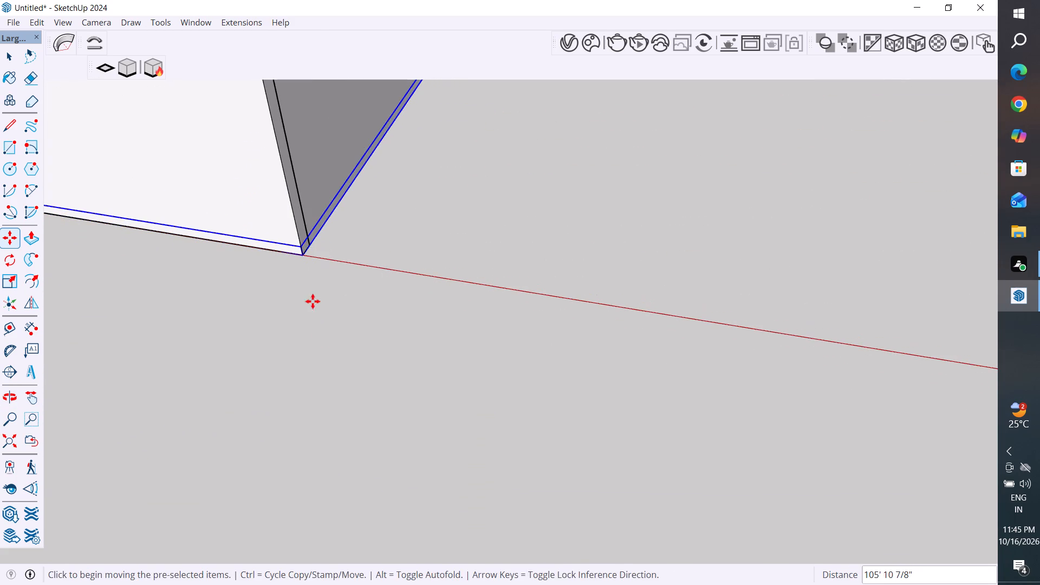
# Lower the slab by its own thickness so its top front corner meets the copied walls' bottom corner, and clear the selection.
pyautogui.moveTo(345, 349); pyautogui.dragTo(496, 288, button='middle')
pyautogui.scroll(4, 258, 311)
pyautogui.moveTo(326, 260); pyautogui.dragTo(352, 120, button='middle')
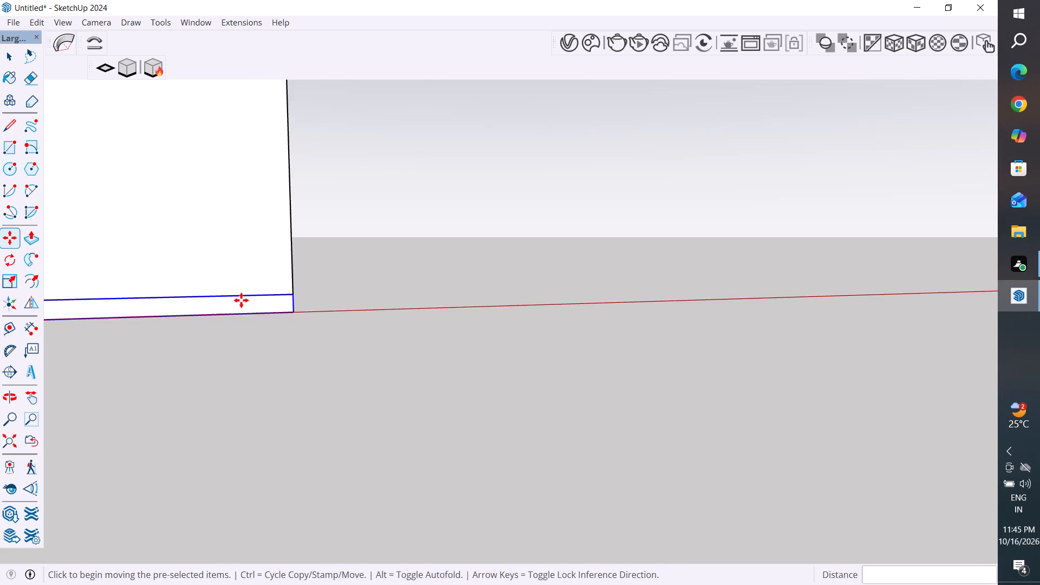
pyautogui.scroll(6, 294, 288)
pyautogui.scroll(-5, 590, 347)
pyautogui.moveTo(535, 382); pyautogui.dragTo(587, 369, button='middle')
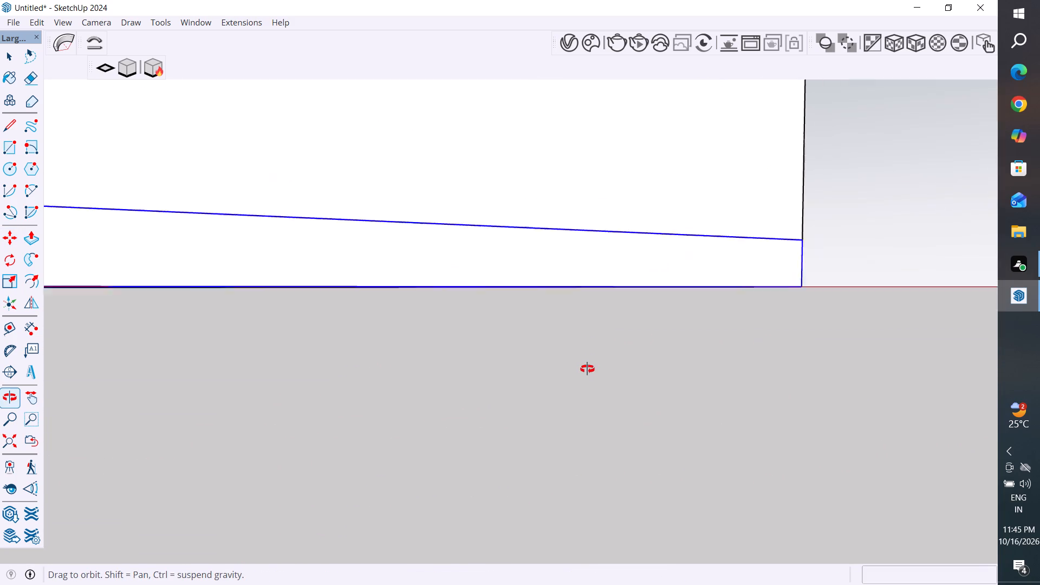
pyautogui.moveTo(587, 369); pyautogui.dragTo(583, 379, button='middle')
pyautogui.click(740, 356)
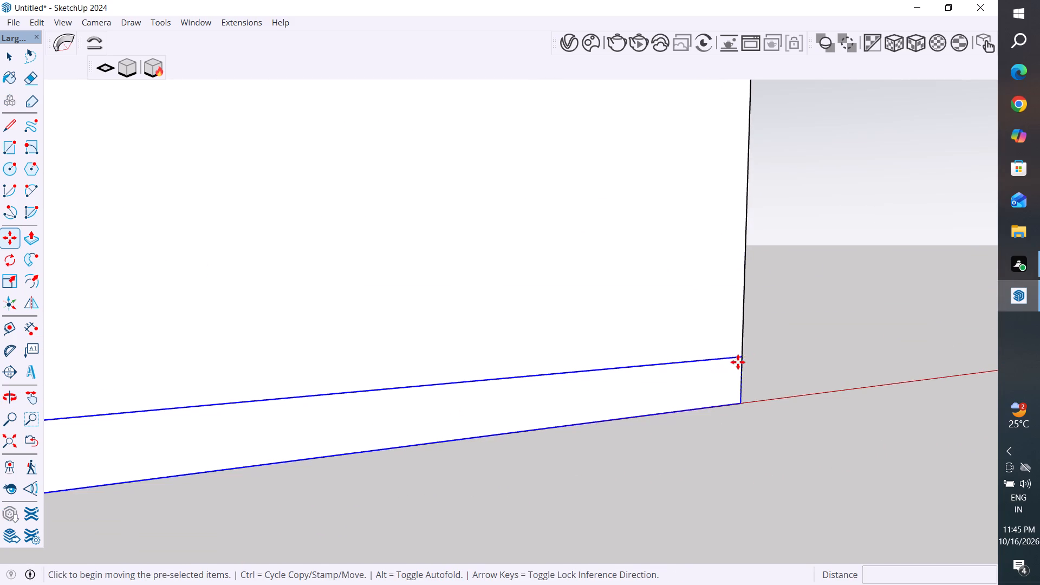
pyautogui.click(740, 403)
pyautogui.scroll(-4, 818, 418)
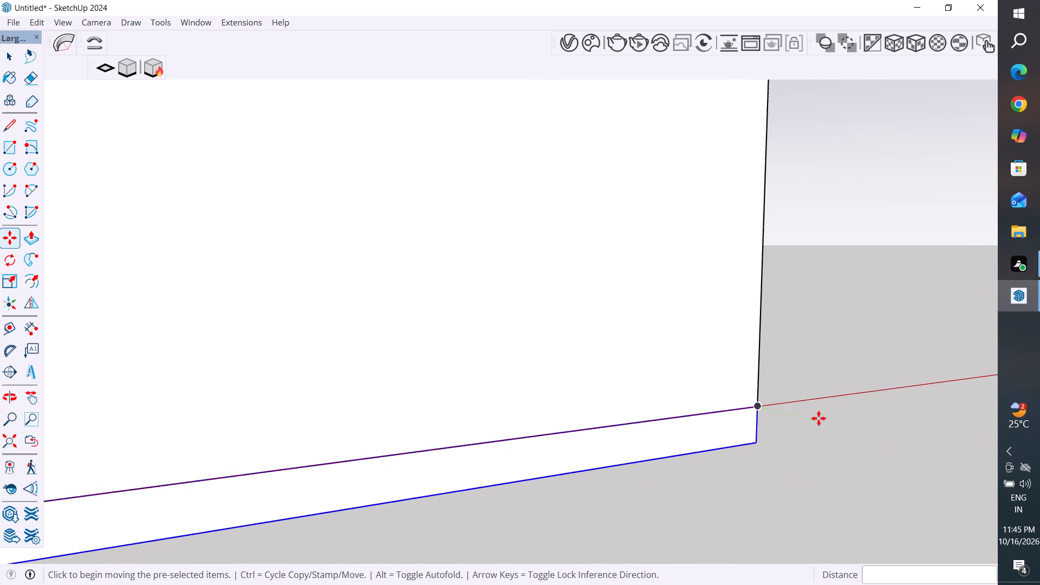
pyautogui.scroll(-20, 818, 418)
pyautogui.scroll(-2, 818, 418)
pyautogui.moveTo(818, 418); pyautogui.dragTo(734, 584, button='middle')
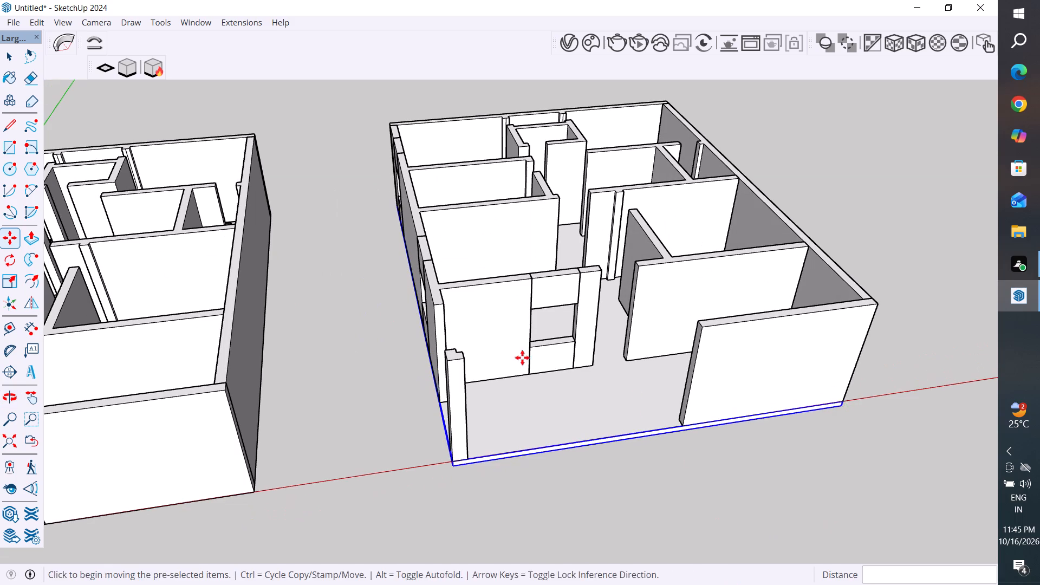
pyautogui.click(10, 61)
pyautogui.click(304, 149)
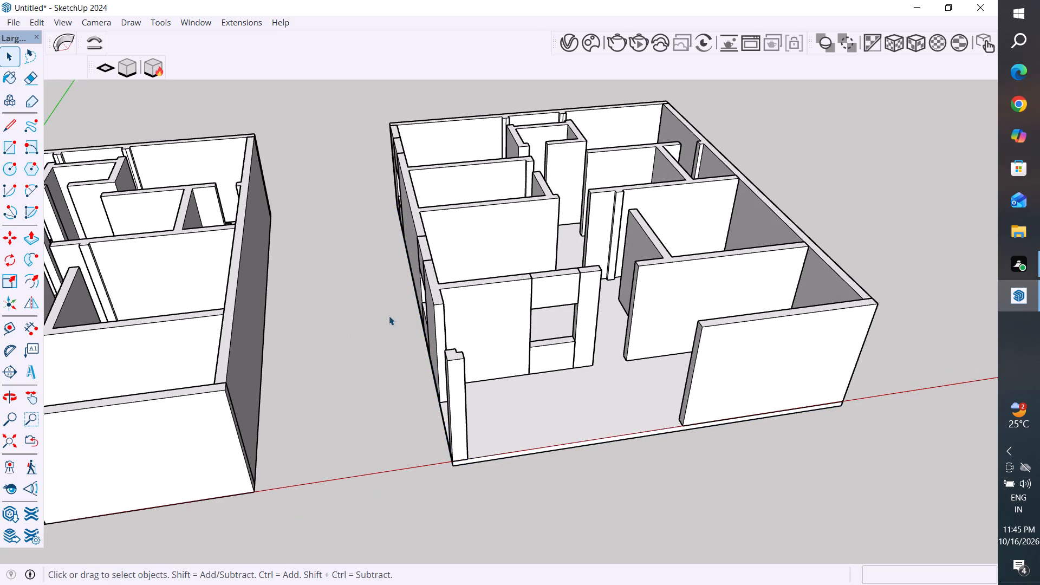
# Select the copied wall group and examine how it sits on the slab from several angles.
pyautogui.scroll(-5, 340, 455)
pyautogui.moveTo(513, 460); pyautogui.dragTo(301, 499, button='middle')
pyautogui.scroll(3, 367, 352)
pyautogui.click(363, 333)
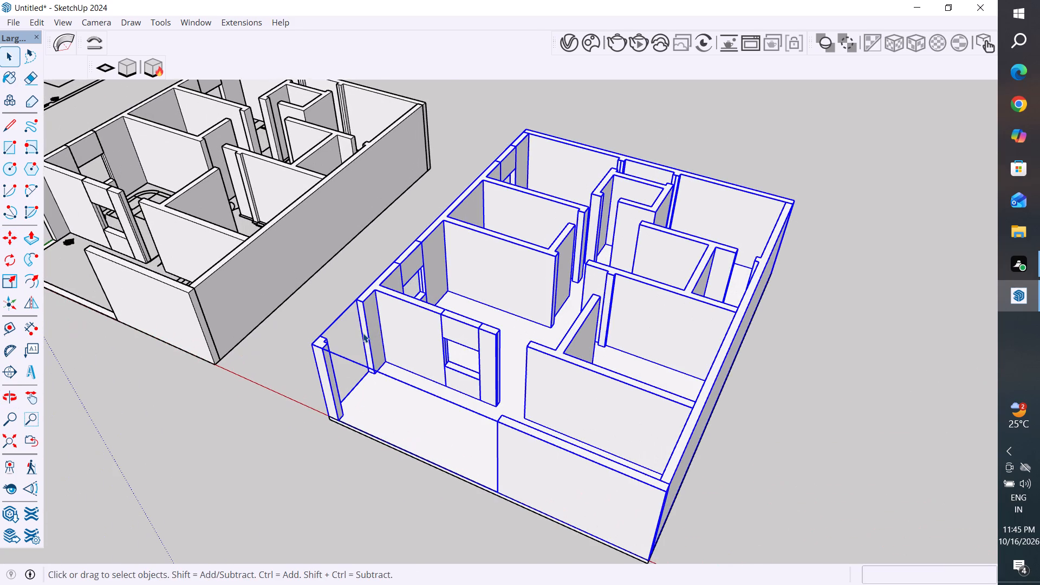
pyautogui.click(409, 323)
pyautogui.moveTo(756, 346); pyautogui.dragTo(791, 475, button='middle')
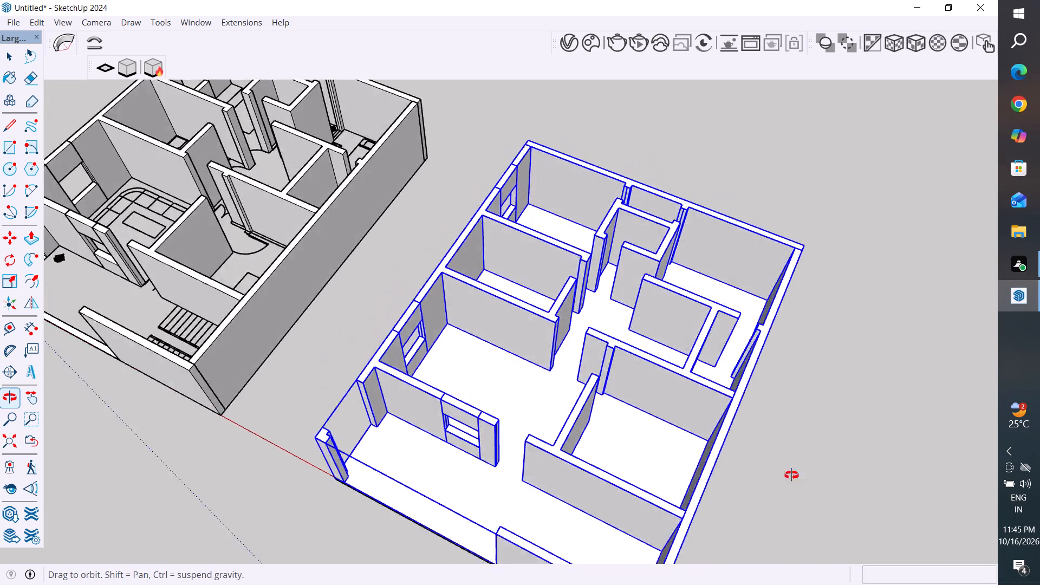
pyautogui.moveTo(791, 475); pyautogui.dragTo(951, 452, button='middle')
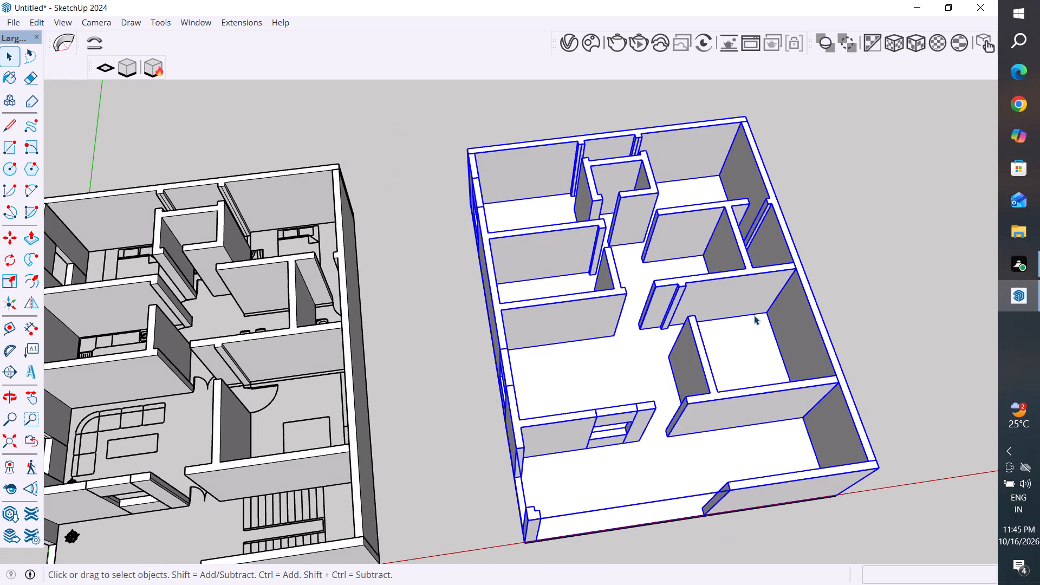
pyautogui.scroll(-4, 741, 389)
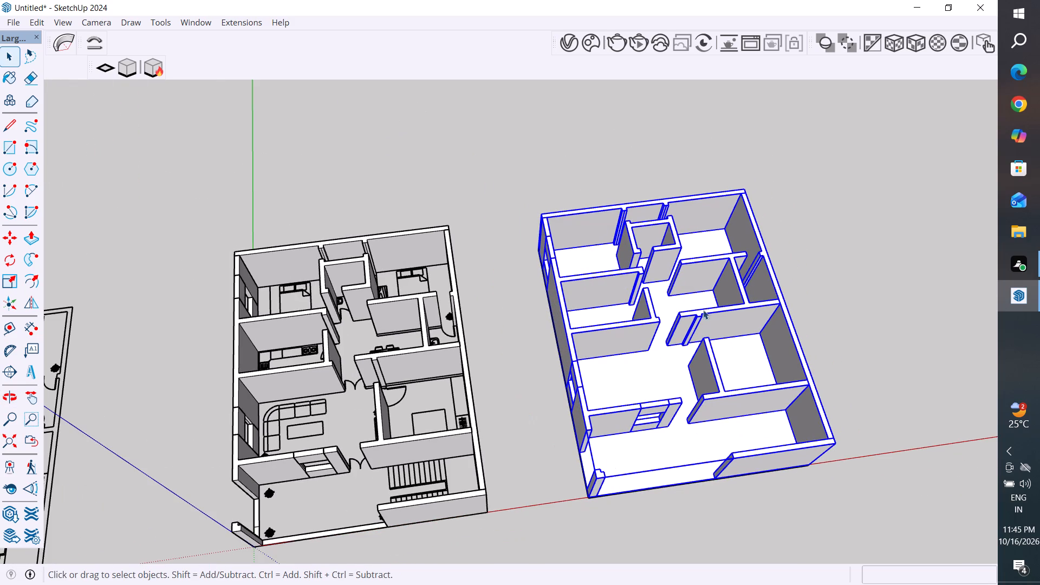
pyautogui.scroll(2, 673, 175)
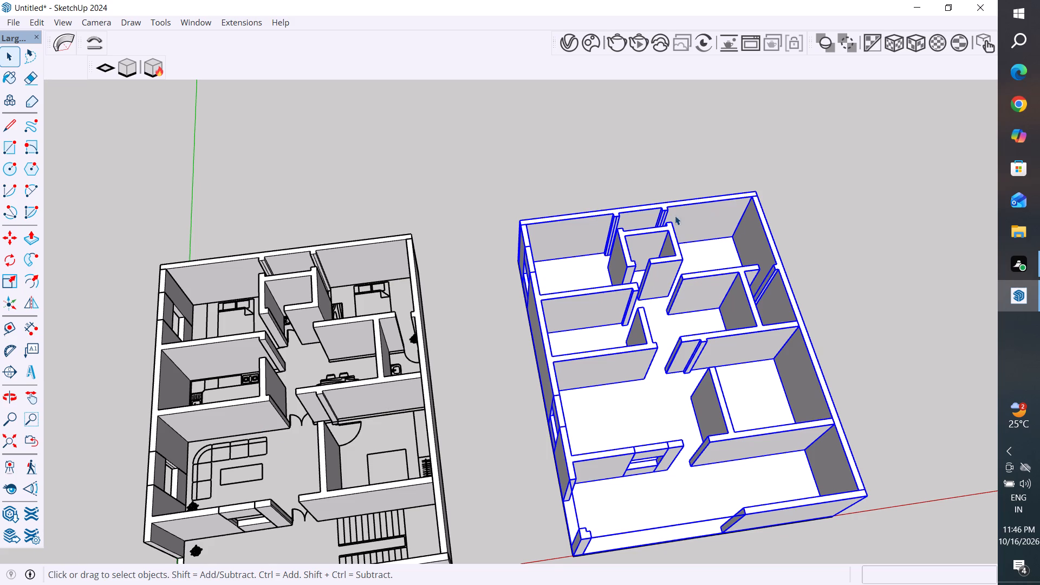
pyautogui.scroll(3, 670, 212)
pyautogui.moveTo(705, 224); pyautogui.dragTo(595, 266, button='middle')
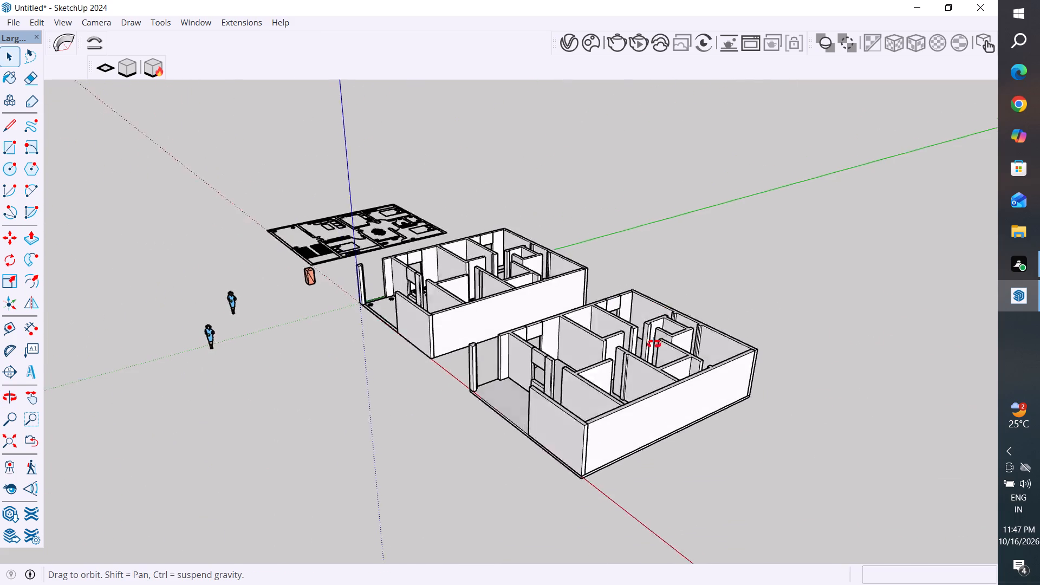
# Compare the flat floor plan, the original walls and the copied walls on their slab.
pyautogui.moveTo(654, 344); pyautogui.dragTo(414, 474, button='middle')
pyautogui.scroll(4, 466, 445)
pyautogui.moveTo(511, 456); pyautogui.dragTo(799, 406, button='middle')
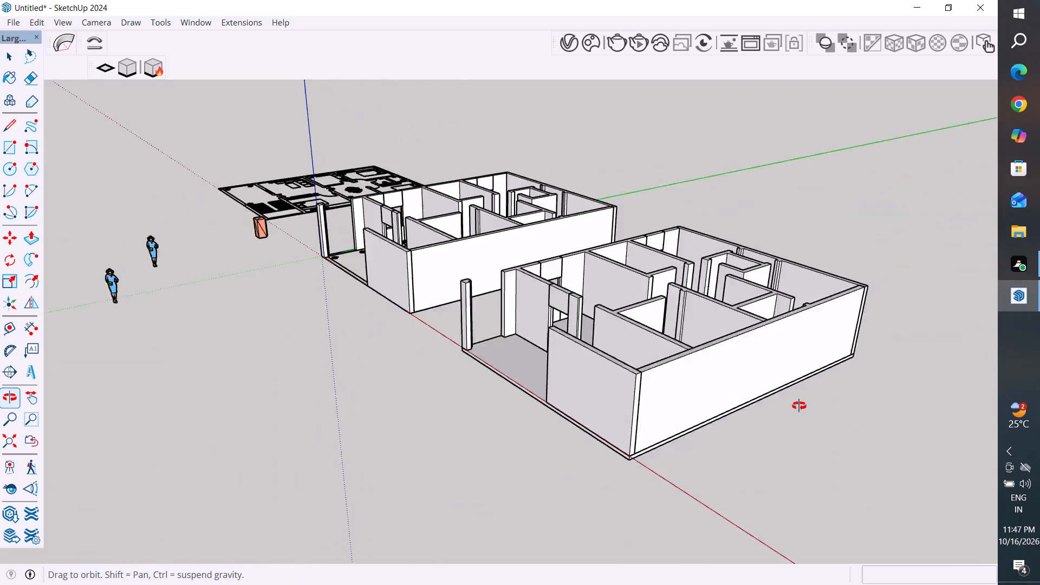
pyautogui.moveTo(799, 406); pyautogui.dragTo(805, 406, button='middle')
pyautogui.moveTo(248, 219); pyautogui.dragTo(292, 327, button='middle')
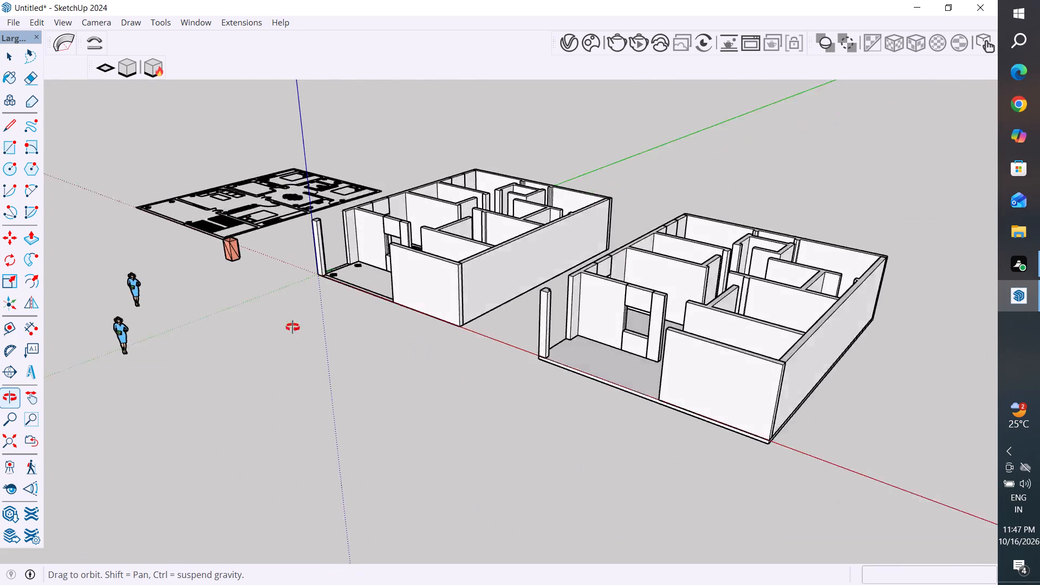
pyautogui.moveTo(292, 327); pyautogui.dragTo(496, 448, button='middle')
pyautogui.scroll(-2, 680, 330)
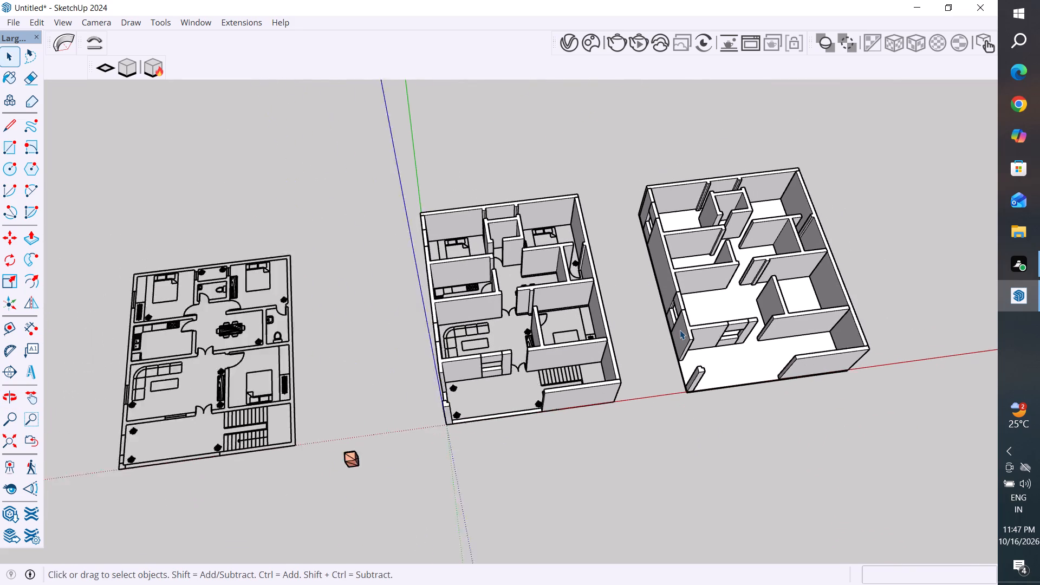
pyautogui.scroll(-1, 680, 330)
pyautogui.scroll(3, 290, 279)
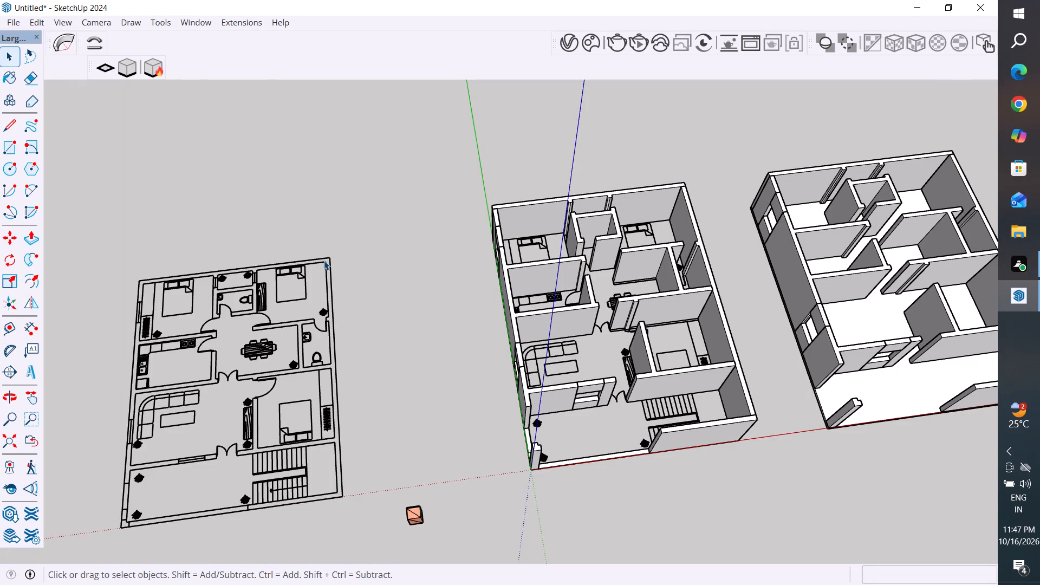
pyautogui.scroll(-6, 286, 200)
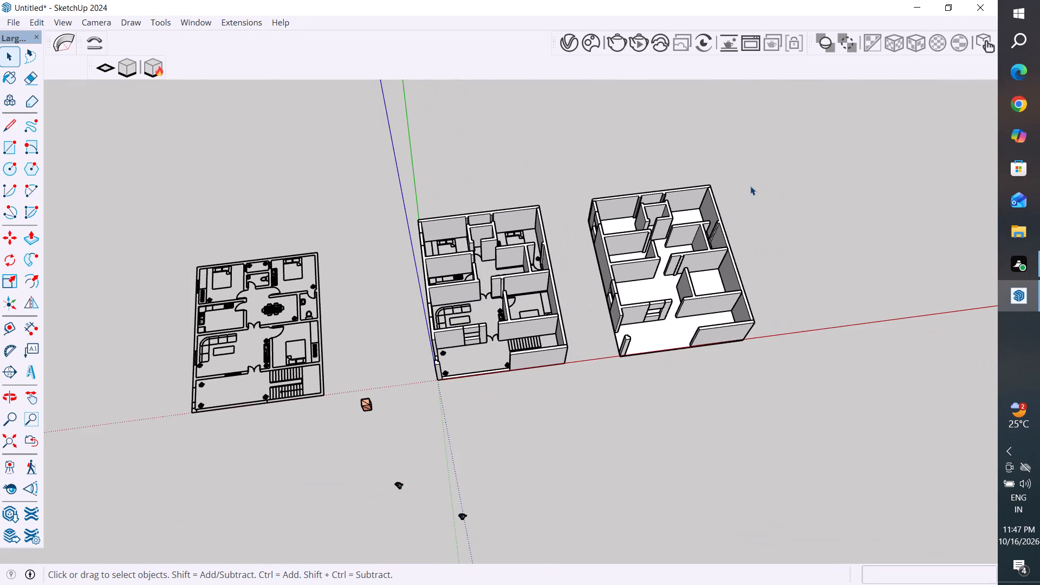
pyautogui.moveTo(750, 186); pyautogui.dragTo(423, 96, button='middle')
pyautogui.moveTo(659, 389); pyautogui.dragTo(563, 311, button='middle')
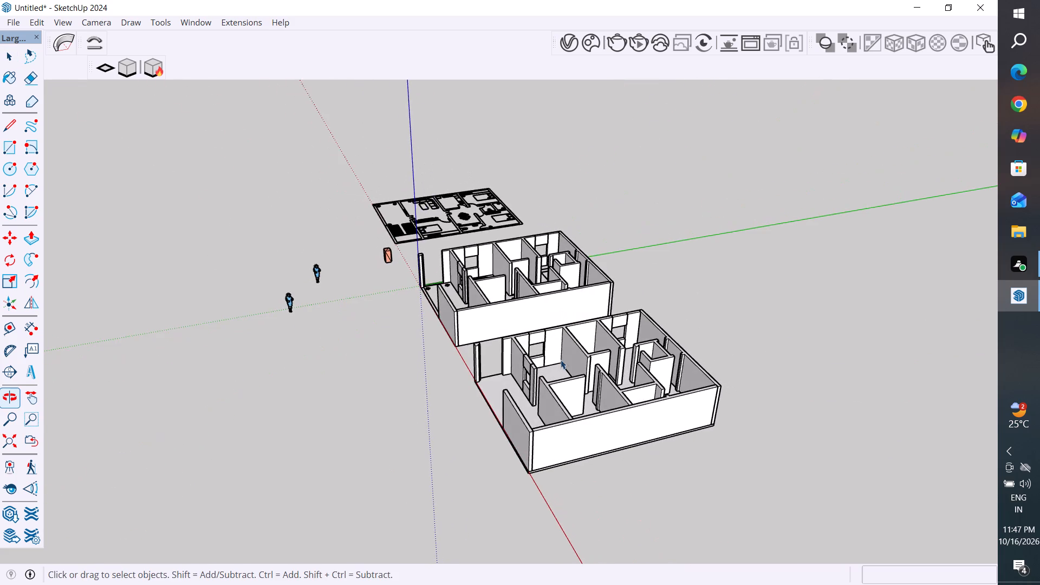
pyautogui.scroll(3, 551, 374)
# Check the grouping of the copied walls against individual wall pieces of the original house by selecting them.
pyautogui.click(559, 326)
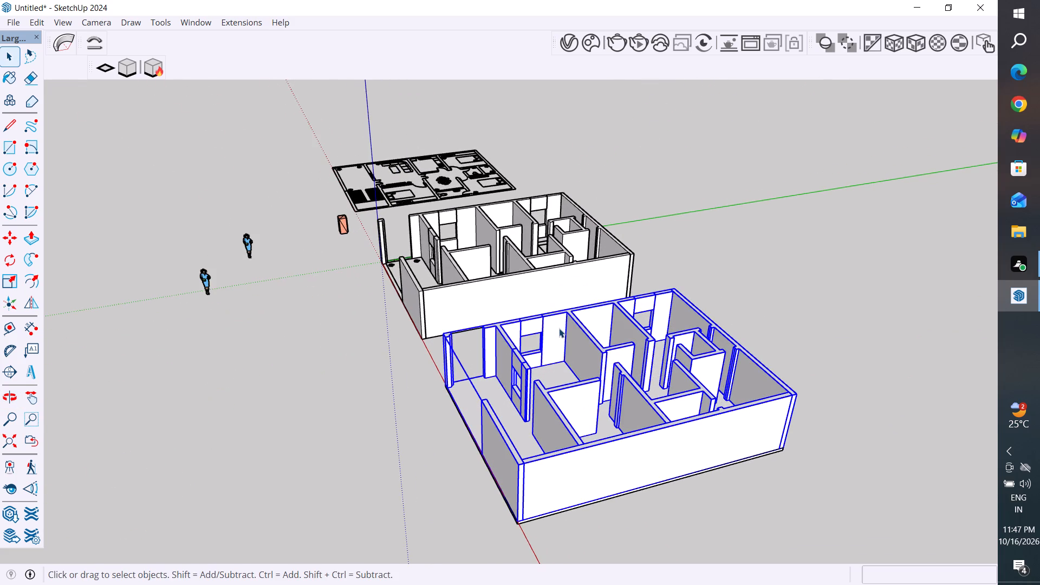
pyautogui.moveTo(528, 392); pyautogui.dragTo(843, 515, button='middle')
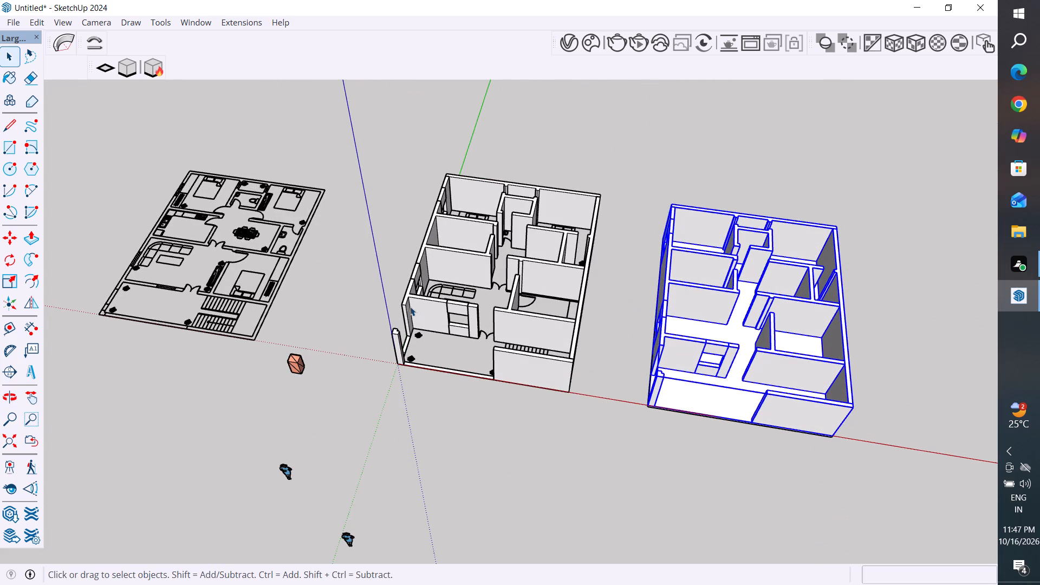
pyautogui.click(404, 310)
pyautogui.click(418, 258)
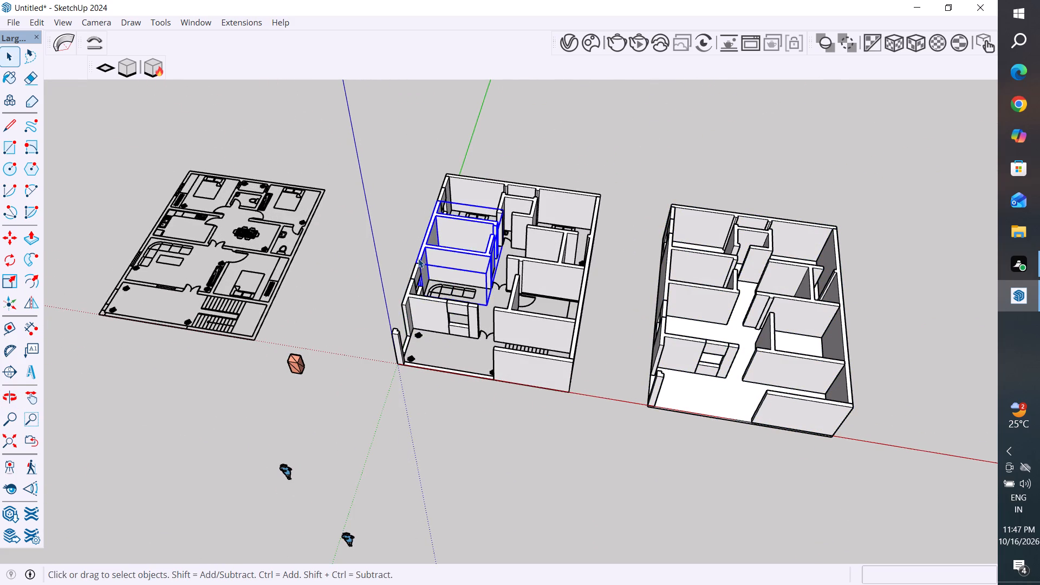
pyautogui.scroll(4, 415, 263)
pyautogui.click(399, 318)
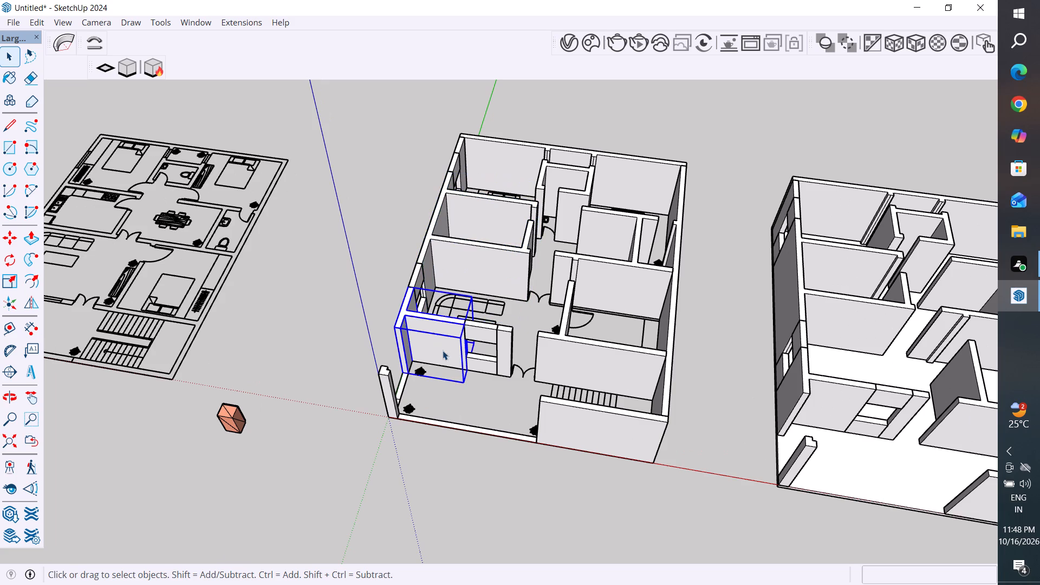
pyautogui.scroll(-3, 458, 365)
pyautogui.moveTo(491, 392); pyautogui.dragTo(539, 516, button='middle')
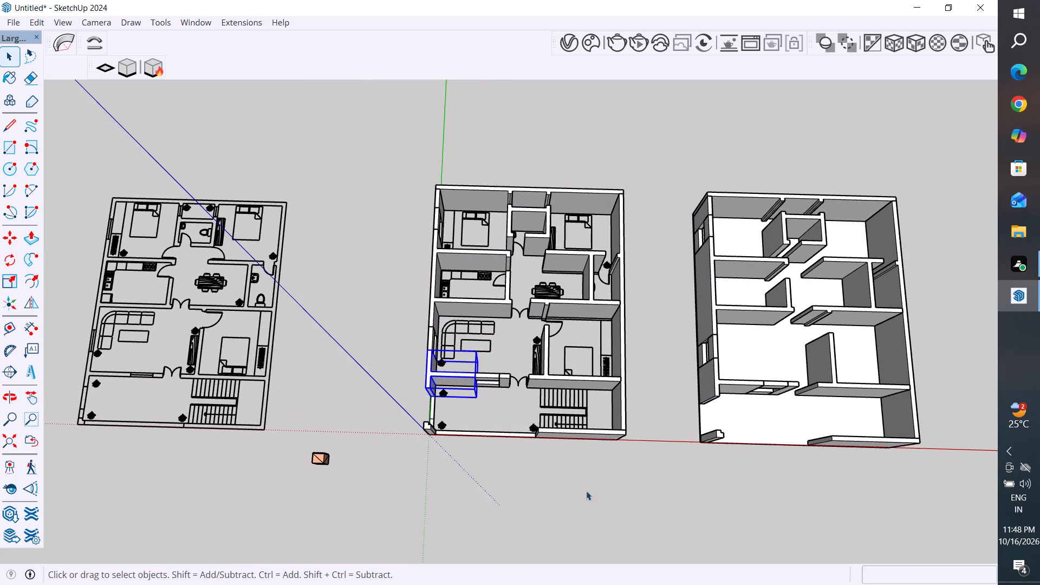
pyautogui.click(514, 486)
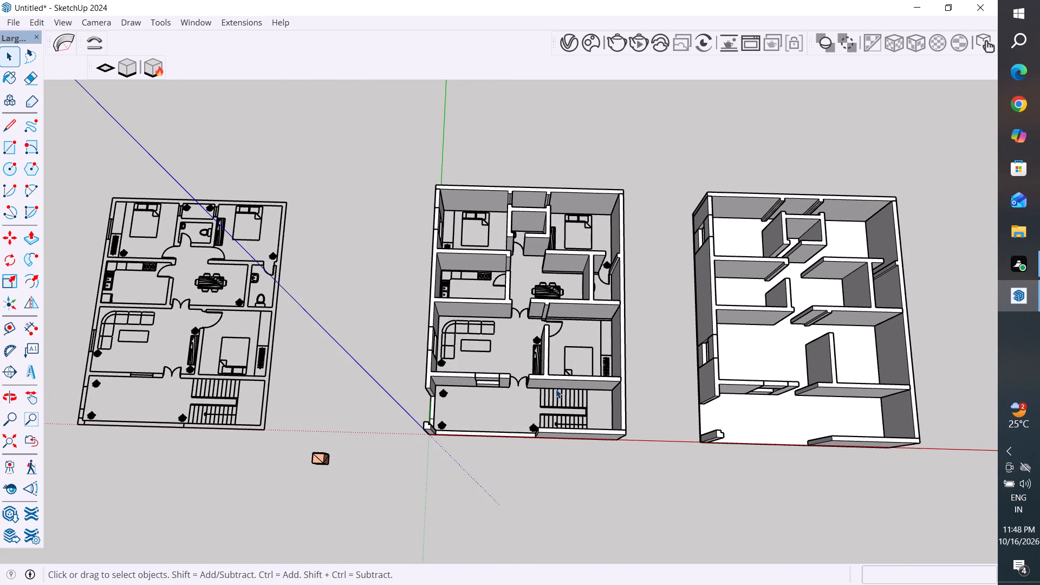
pyautogui.click(904, 319)
pyautogui.moveTo(929, 331); pyautogui.dragTo(766, 208, button='middle')
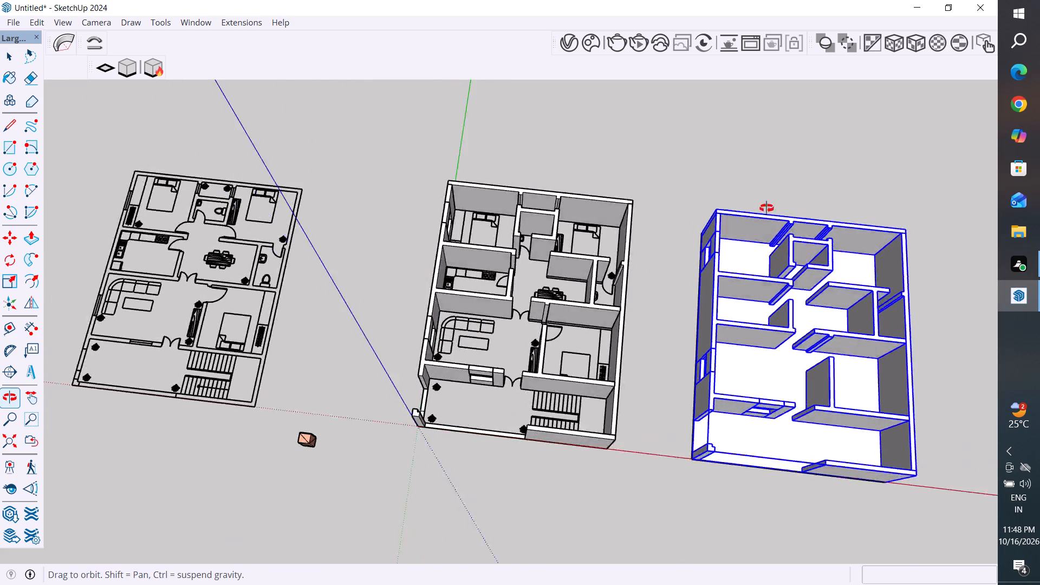
pyautogui.moveTo(766, 208); pyautogui.dragTo(718, 166, button='middle')
pyautogui.scroll(-6, 554, 396)
pyautogui.moveTo(712, 500); pyautogui.dragTo(302, 400, button='middle')
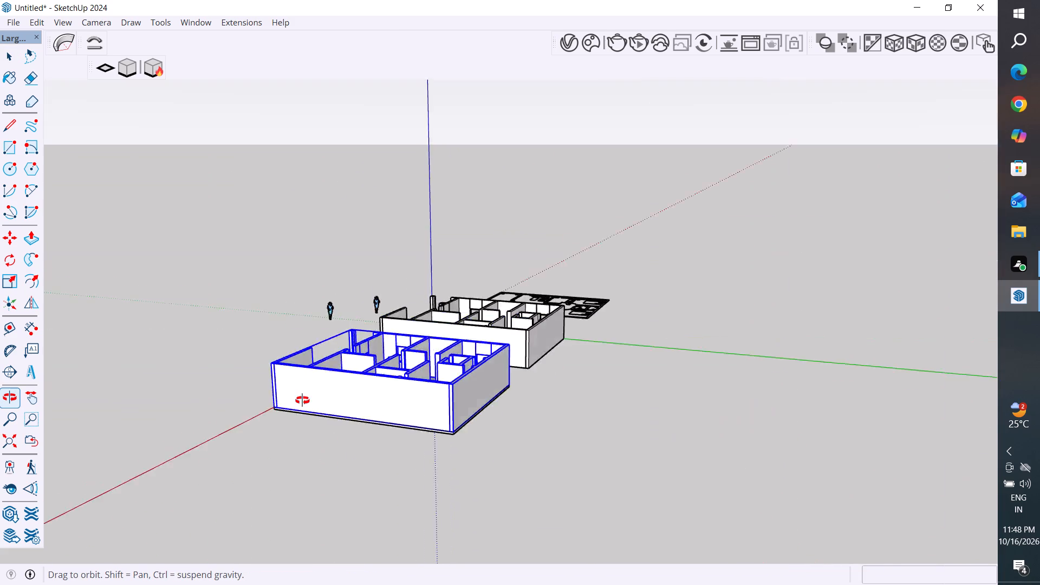
pyautogui.moveTo(302, 400); pyautogui.dragTo(700, 534, button='middle')
pyautogui.click(578, 493)
# Examine the room layout and outer walls of the original house and the slab-mounted copy from above and around.
pyautogui.moveTo(393, 550); pyautogui.dragTo(650, 544, button='middle')
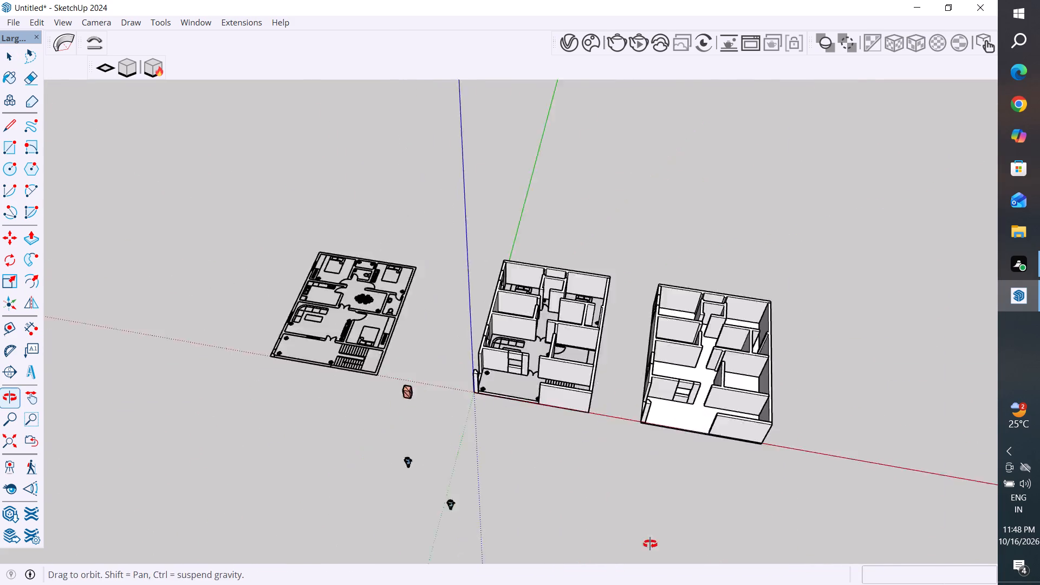
pyautogui.moveTo(650, 544); pyautogui.dragTo(664, 536, button='middle')
pyautogui.scroll(9, 814, 323)
pyautogui.moveTo(790, 334); pyautogui.dragTo(575, 233, button='middle')
pyautogui.scroll(1, 790, 334)
pyautogui.scroll(3, 538, 492)
pyautogui.moveTo(587, 512); pyautogui.dragTo(699, 490, button='middle')
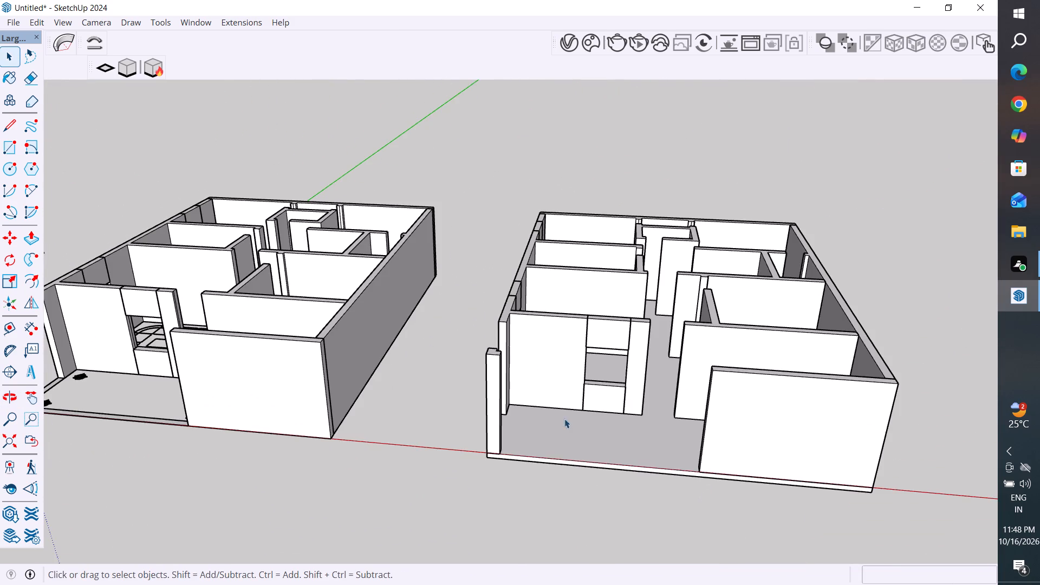
pyautogui.scroll(-6, 324, 485)
pyautogui.scroll(4, 726, 433)
pyautogui.moveTo(675, 430); pyautogui.dragTo(736, 535, button='middle')
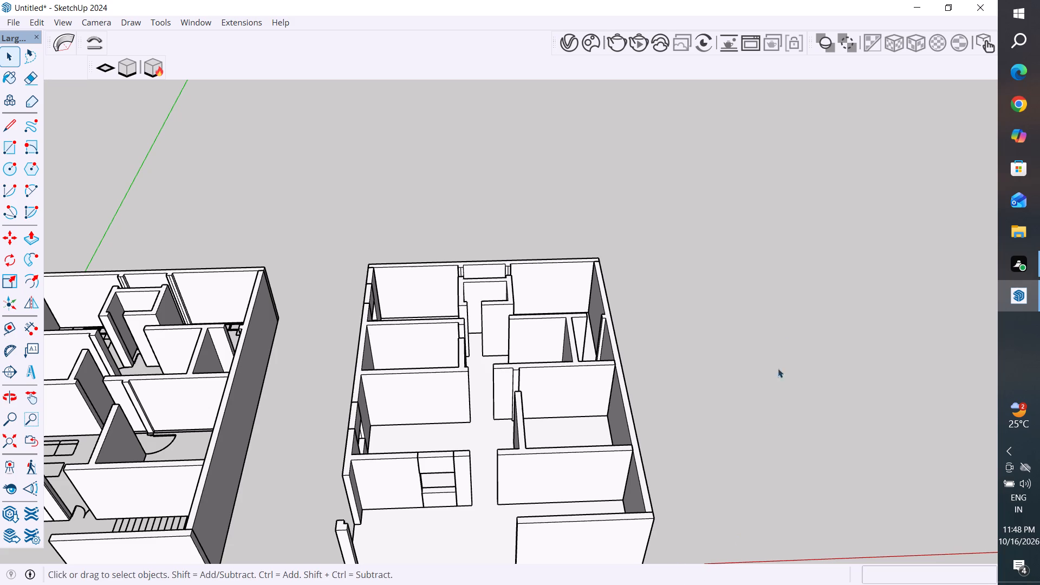
pyautogui.scroll(-5, 784, 327)
pyautogui.moveTo(734, 377); pyautogui.dragTo(740, 550, button='middle')
pyautogui.scroll(2, 656, 348)
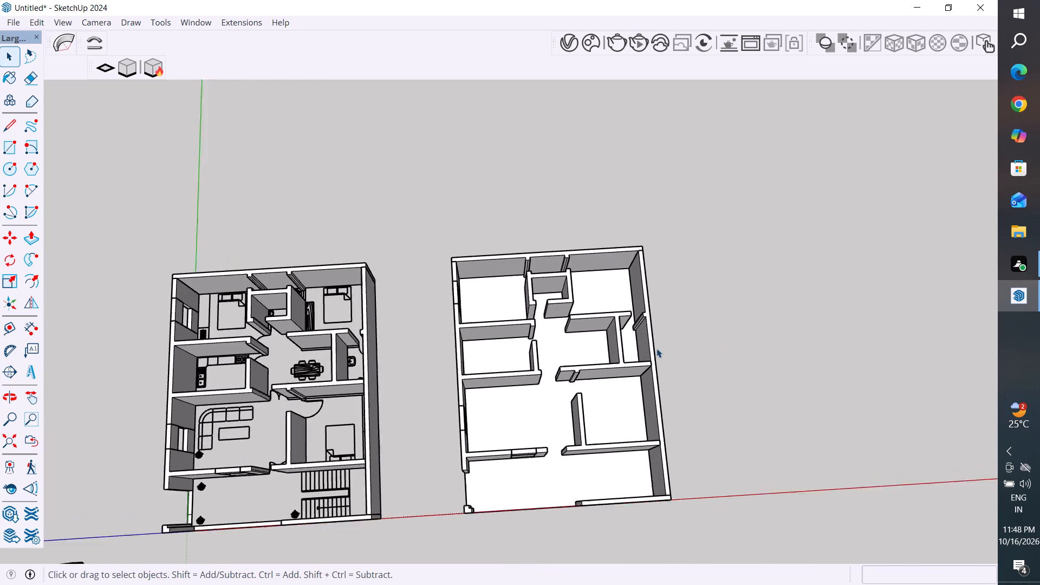
pyautogui.scroll(3, 656, 348)
pyautogui.scroll(-4, 834, 360)
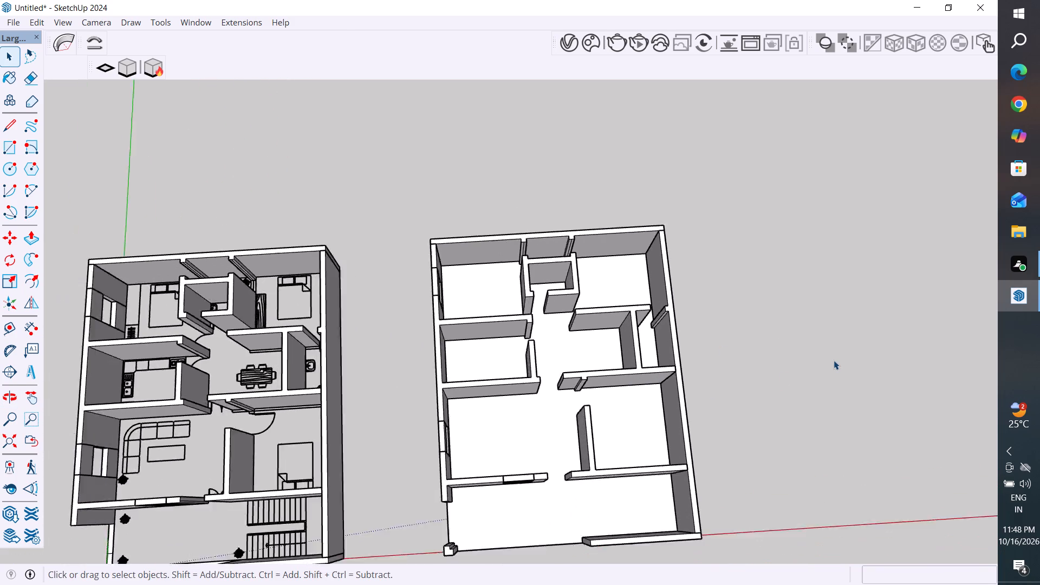
pyautogui.scroll(-5, 834, 360)
pyautogui.moveTo(838, 364); pyautogui.dragTo(798, 385, button='middle')
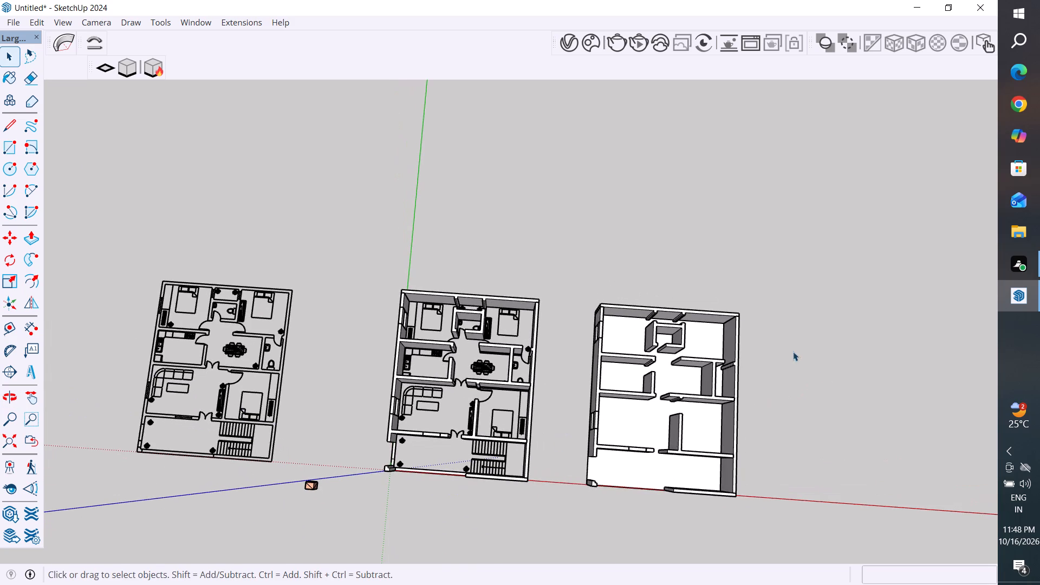
pyautogui.scroll(4, 738, 367)
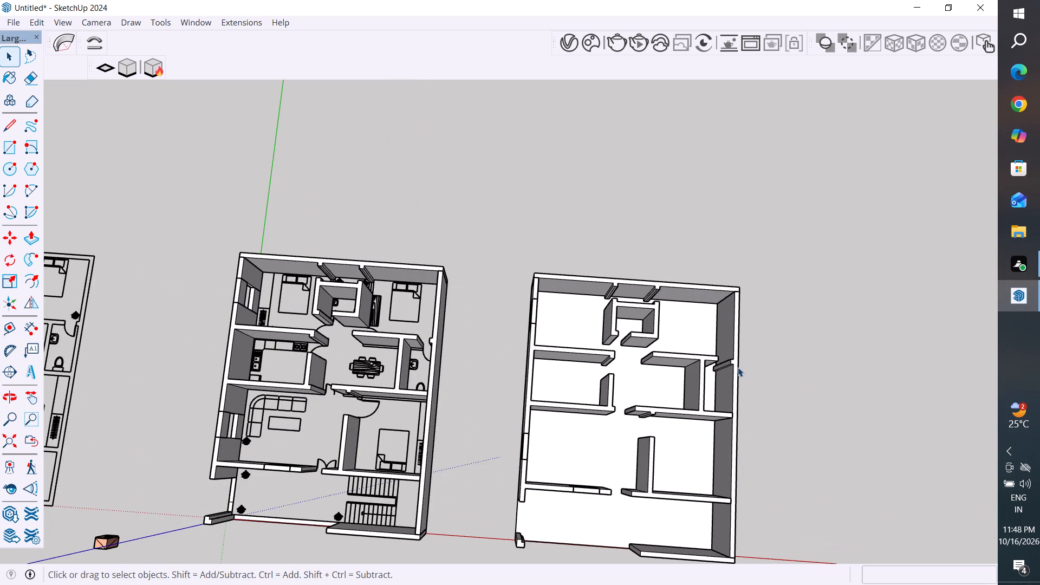
pyautogui.scroll(2, 708, 472)
pyautogui.moveTo(703, 483); pyautogui.dragTo(771, 290, button='middle')
pyautogui.moveTo(651, 458); pyautogui.dragTo(701, 432, button='middle')
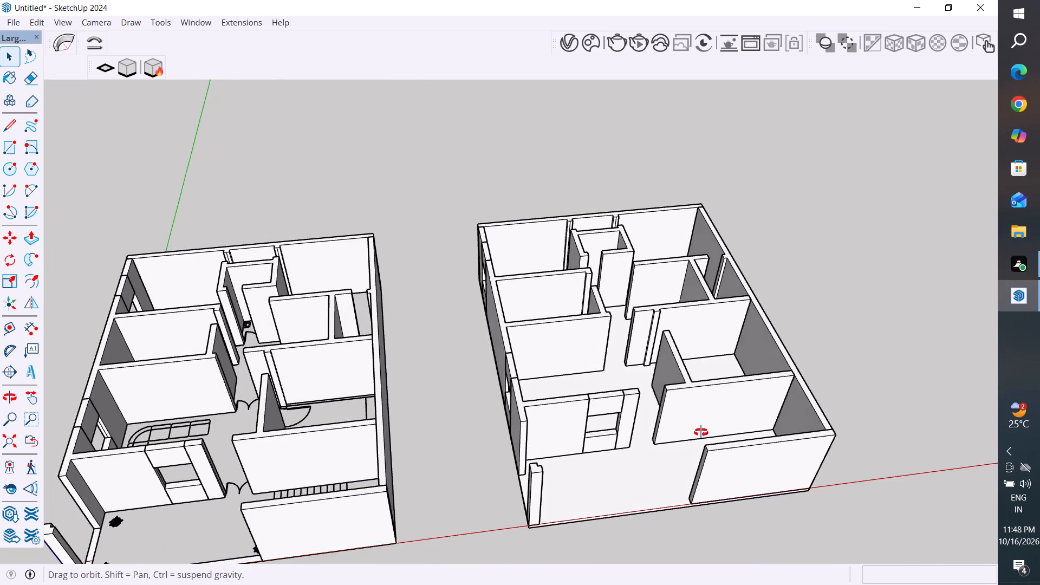
pyautogui.moveTo(701, 432); pyautogui.dragTo(888, 356, button='middle')
pyautogui.moveTo(629, 362); pyautogui.dragTo(653, 442, button='middle')
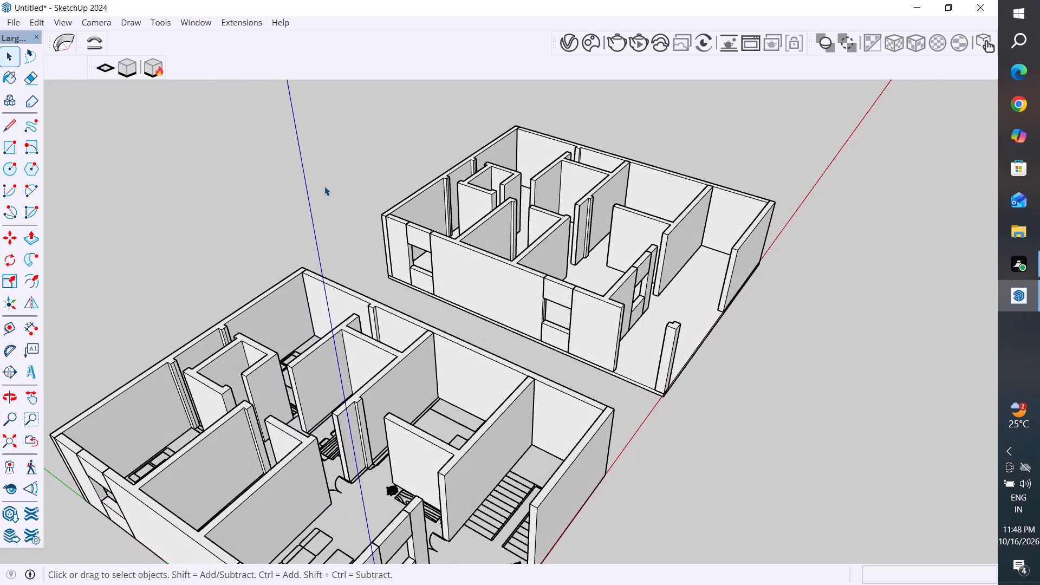
# Examine the slab-mounted wall copy beside the original house from the side, from afar and from the front.
pyautogui.scroll(3, 324, 185)
pyautogui.scroll(3, 474, 212)
pyautogui.scroll(-5, 275, 297)
pyautogui.moveTo(654, 328); pyautogui.dragTo(607, 337, button='middle')
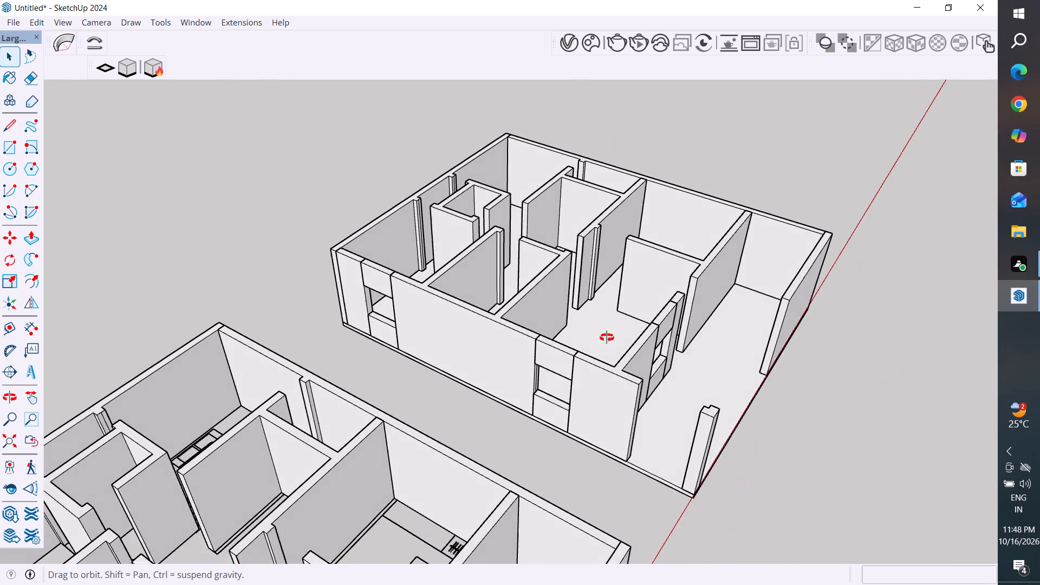
pyautogui.moveTo(607, 337); pyautogui.dragTo(237, 280, button='middle')
pyautogui.scroll(-11, 493, 276)
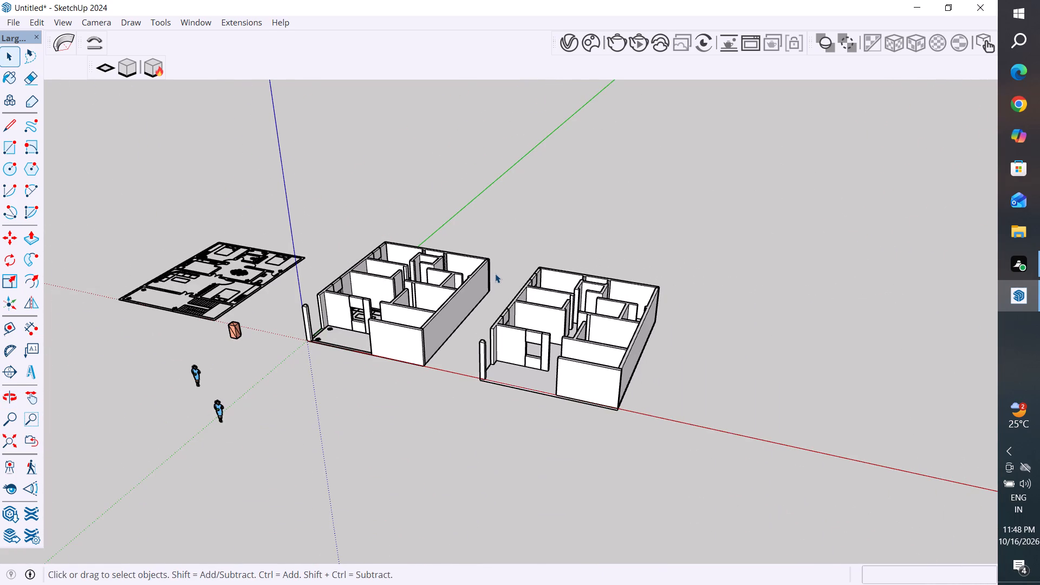
pyautogui.scroll(-4, 609, 392)
pyautogui.moveTo(511, 443); pyautogui.dragTo(545, 554, button='middle')
pyautogui.scroll(4, 546, 377)
pyautogui.moveTo(579, 494); pyautogui.dragTo(716, 434, button='middle')
pyautogui.scroll(8, 670, 319)
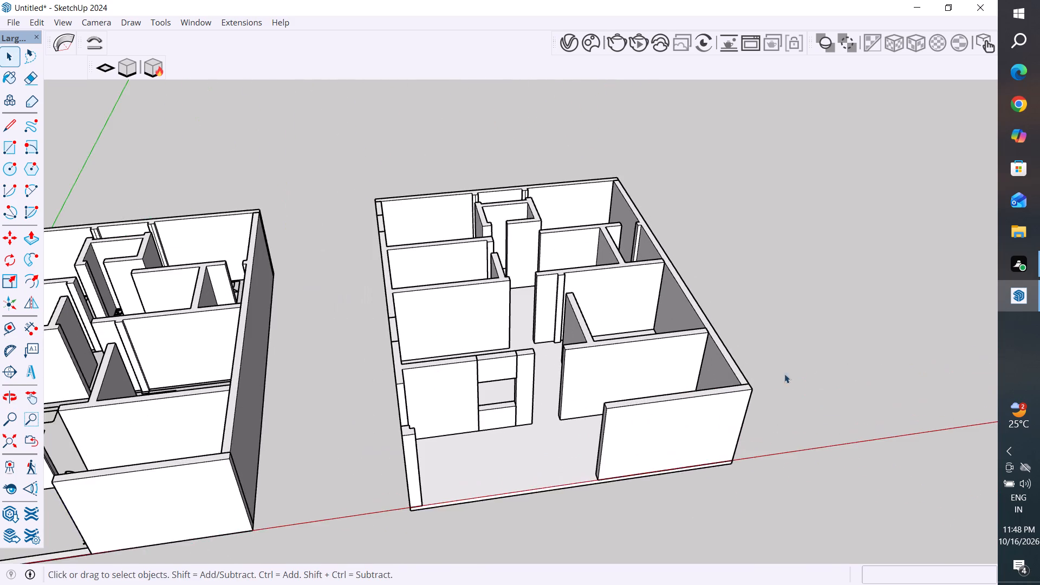
pyautogui.moveTo(758, 414); pyautogui.dragTo(638, 275, button='middle')
pyautogui.scroll(1, 740, 408)
pyautogui.scroll(3, 360, 440)
pyautogui.moveTo(407, 448); pyautogui.dragTo(466, 531, button='middle')
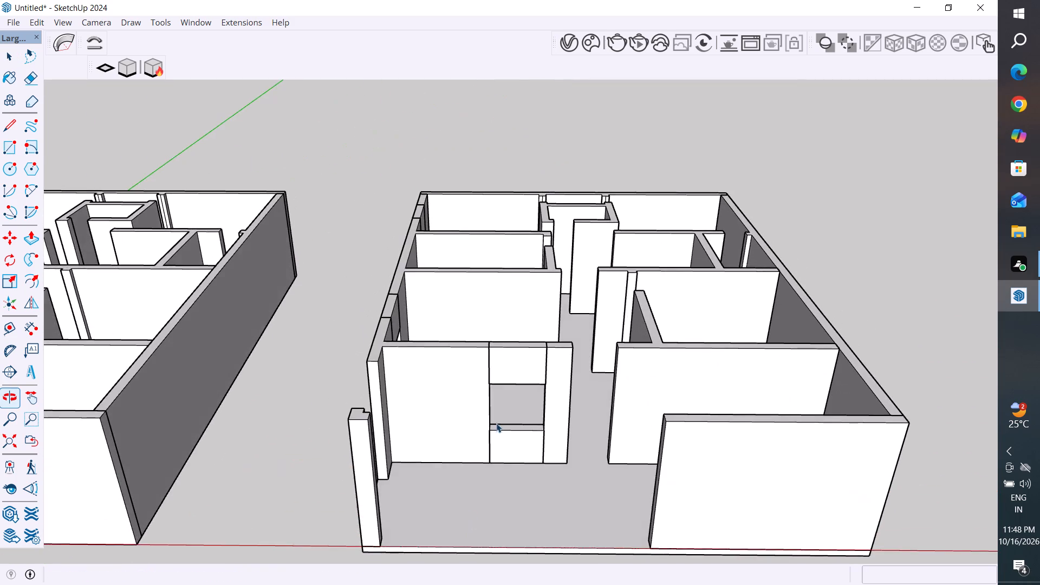
# Compare both houses from above and inspect the slab-mounted copy's front opening, corner post and window openings.
pyautogui.scroll(-4, 483, 337)
pyautogui.moveTo(504, 454); pyautogui.dragTo(505, 542, button='middle')
pyautogui.scroll(-4, 582, 282)
pyautogui.moveTo(556, 415); pyautogui.dragTo(563, 489, button='middle')
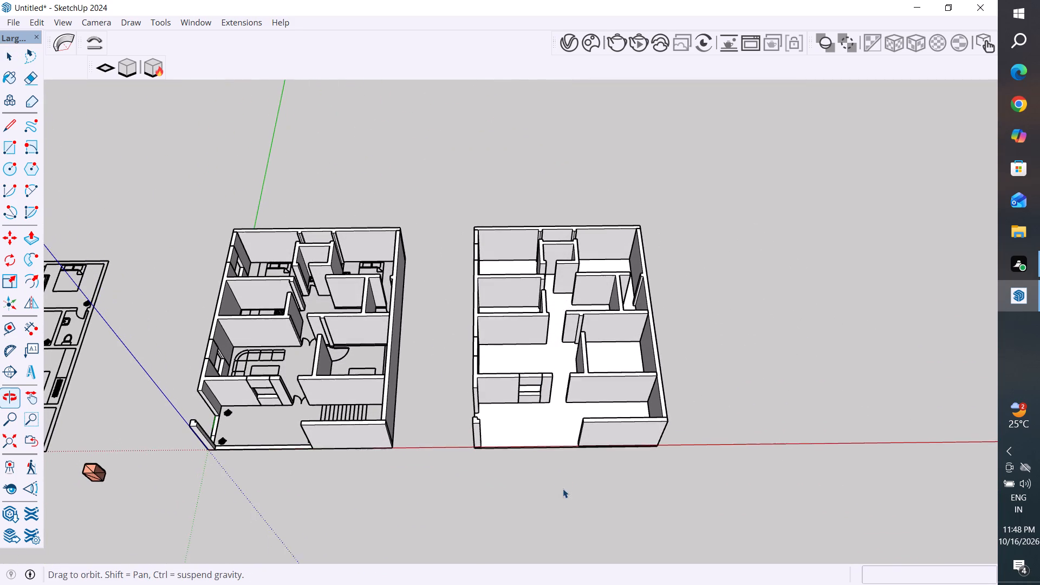
pyautogui.scroll(2, 697, 387)
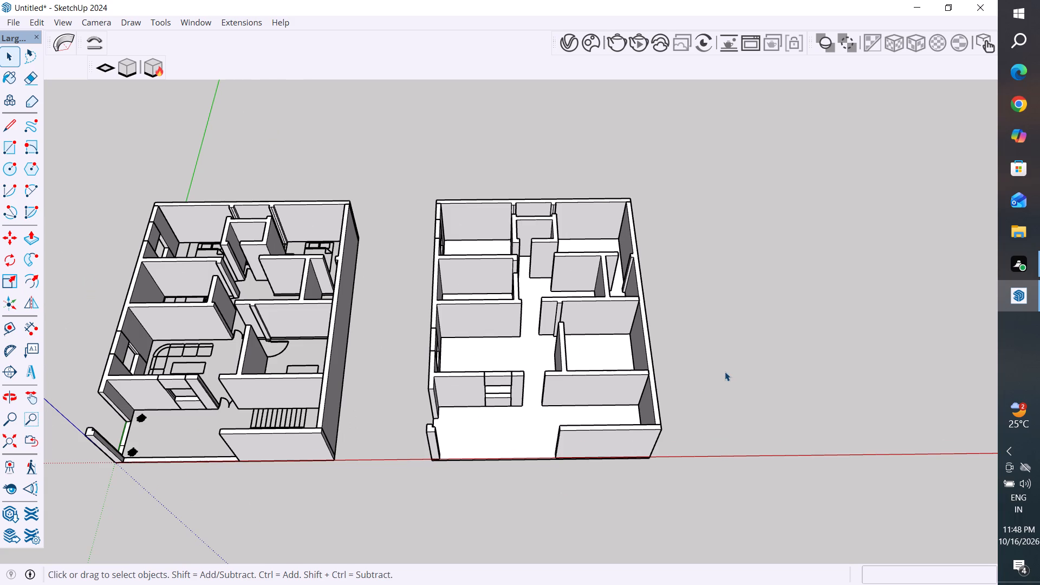
pyautogui.scroll(1, 751, 337)
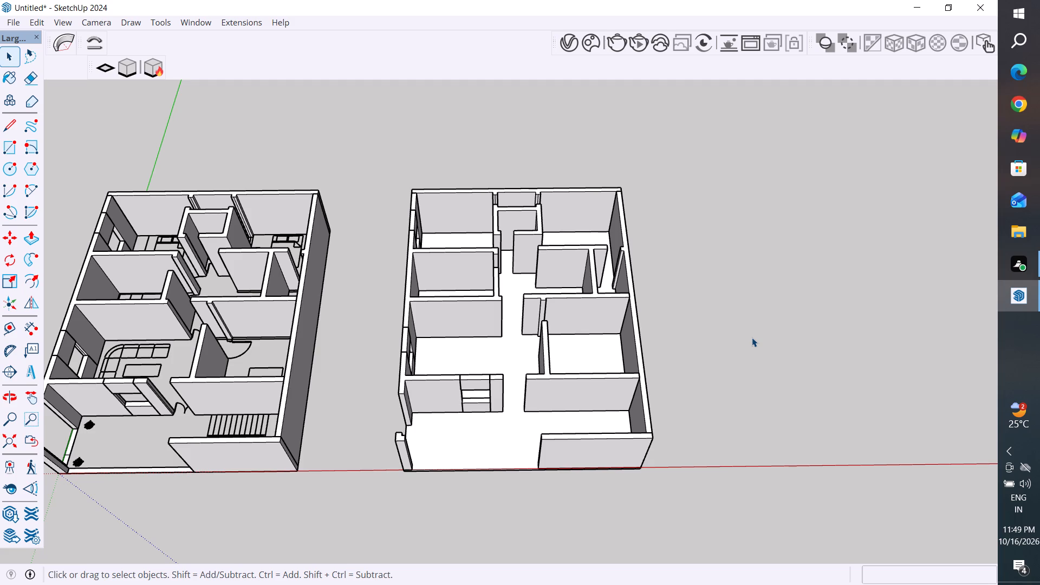
pyautogui.scroll(4, 556, 451)
pyautogui.moveTo(550, 396); pyautogui.dragTo(822, 198, button='middle')
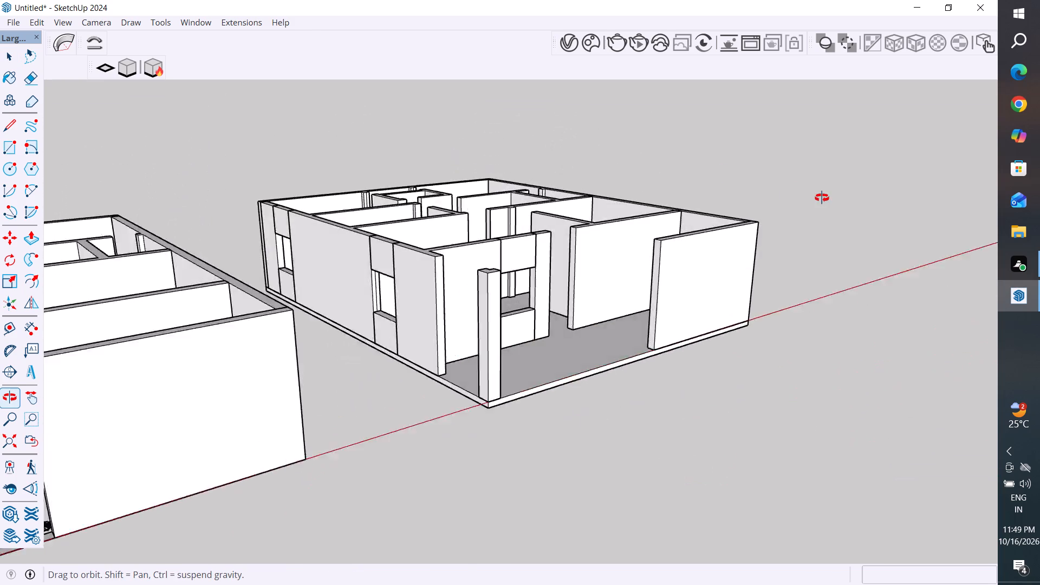
pyautogui.moveTo(822, 198); pyautogui.dragTo(827, 261, button='middle')
pyautogui.scroll(1, 632, 395)
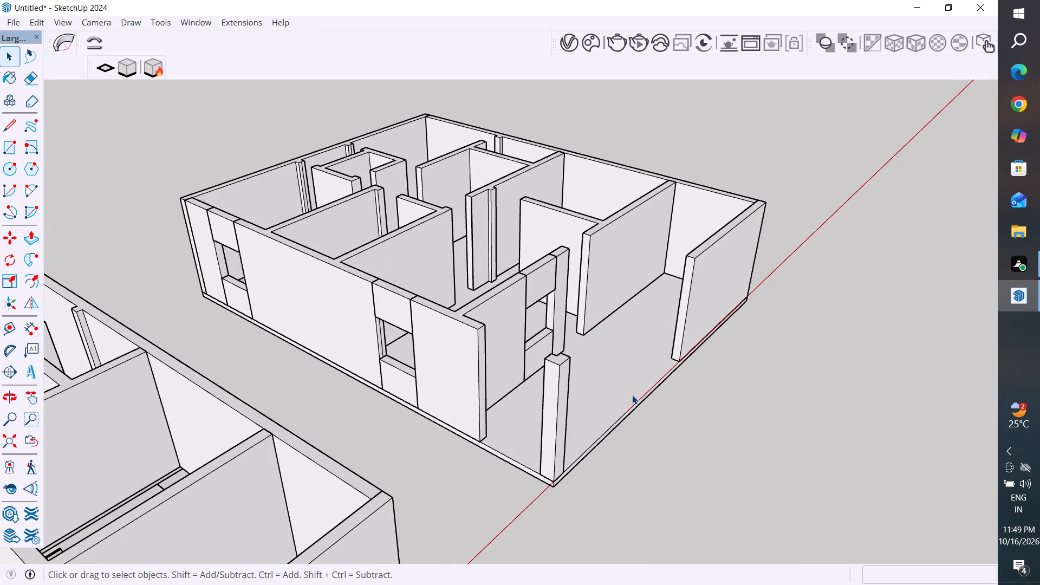
pyautogui.moveTo(760, 344); pyautogui.dragTo(693, 407, button='middle')
pyautogui.scroll(1, 666, 410)
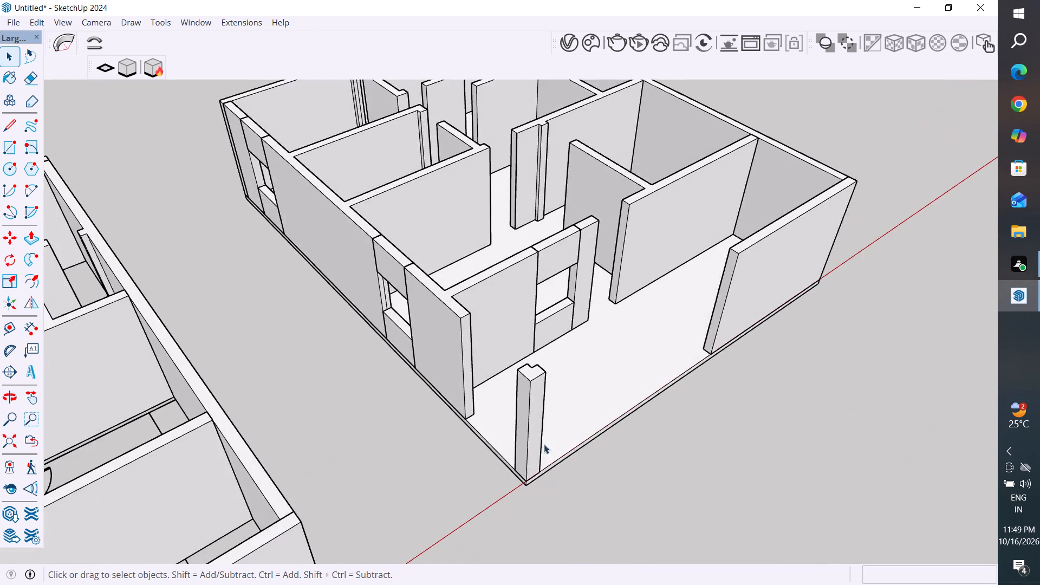
# Review the original house's rooms, staircase and front area against the layout of the slab-mounted copy.
pyautogui.scroll(-6, 509, 458)
pyautogui.moveTo(693, 426); pyautogui.dragTo(451, 532, button='middle')
pyautogui.scroll(5, 258, 389)
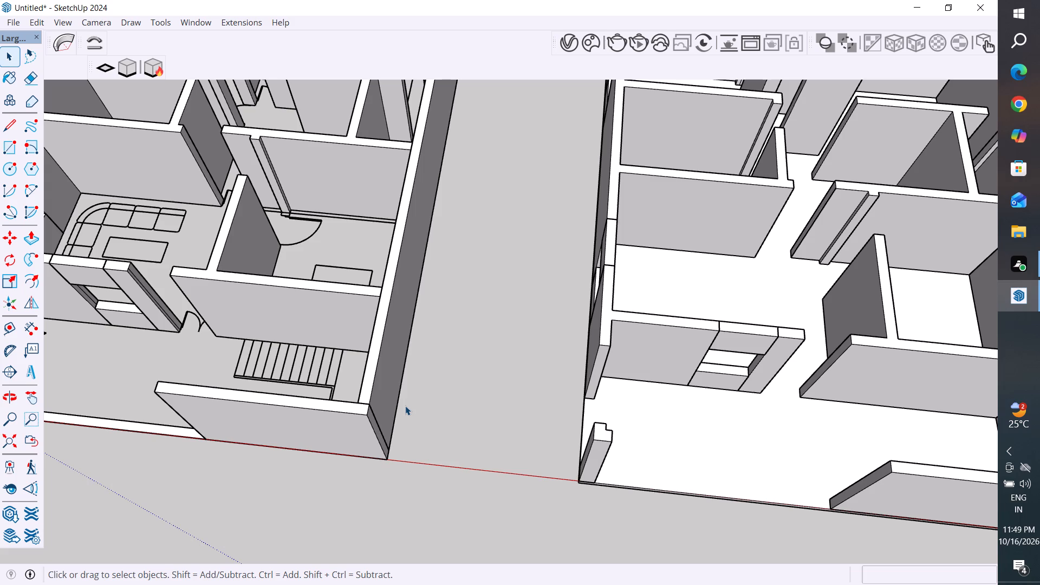
pyautogui.scroll(-4, 405, 401)
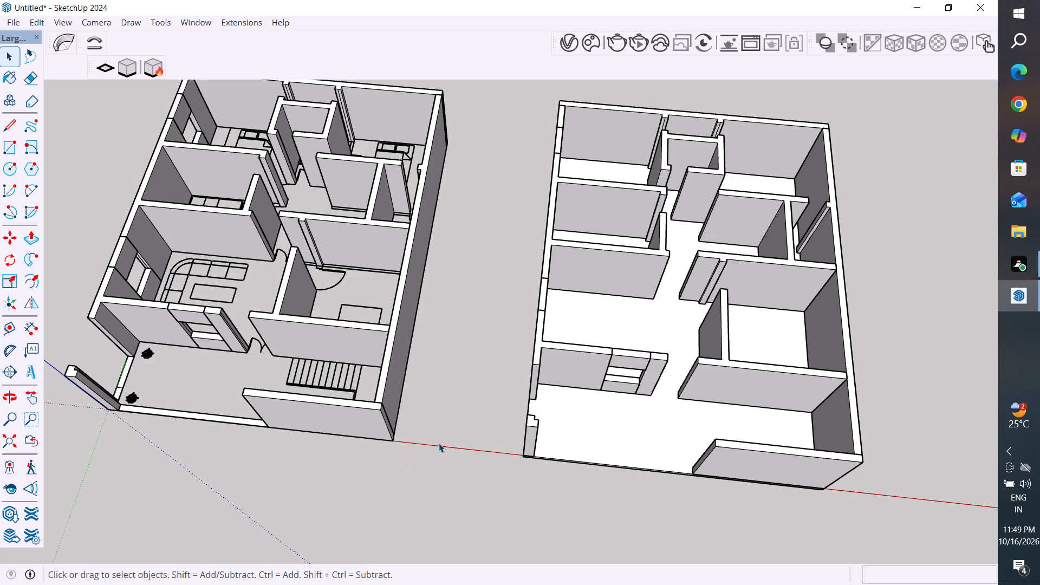
pyautogui.scroll(-4, 439, 443)
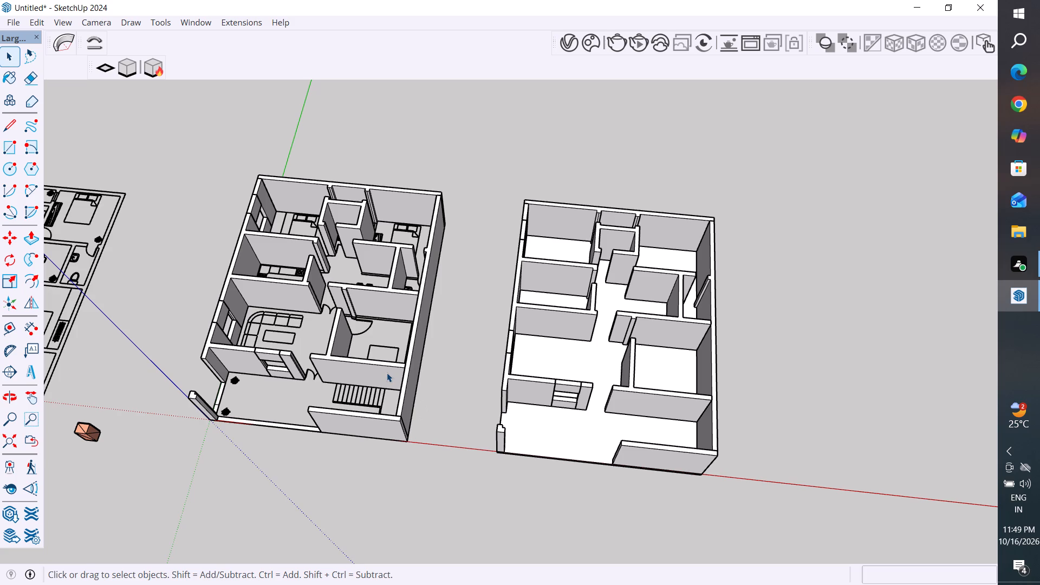
pyautogui.scroll(3, 225, 354)
pyautogui.scroll(4, 269, 307)
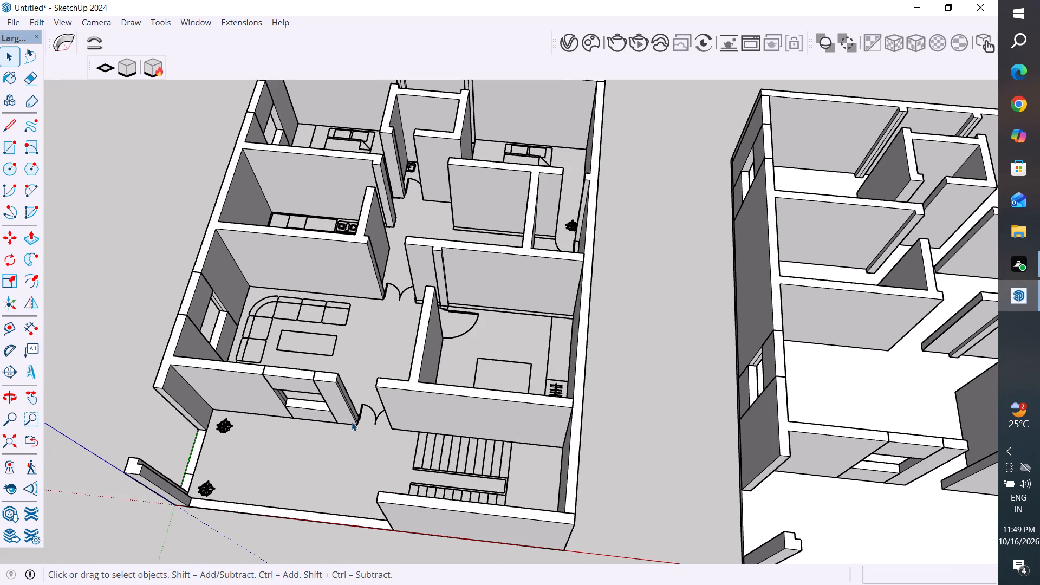
pyautogui.scroll(-4, 428, 439)
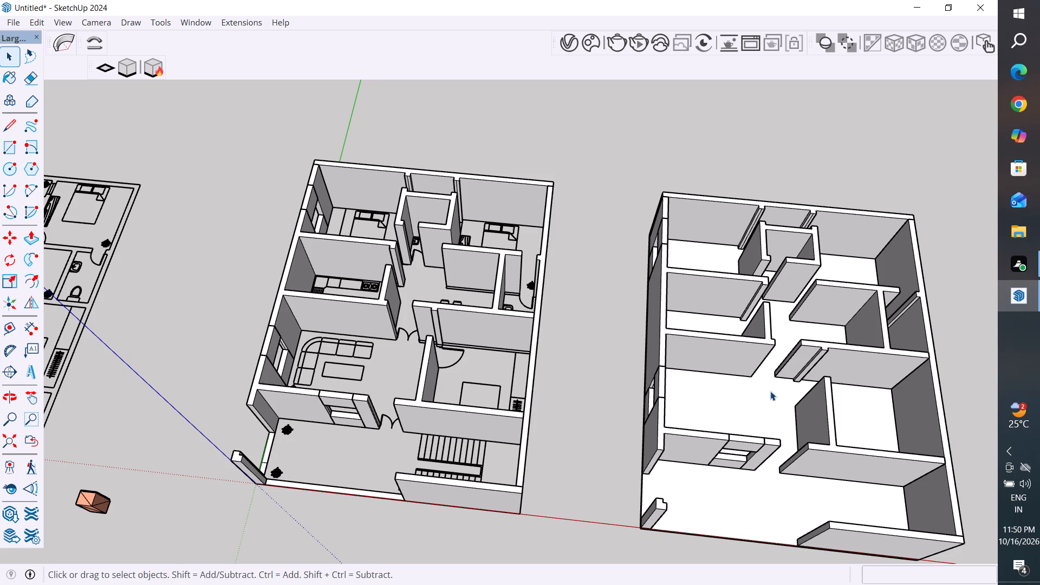
# Compare the grouping of the two houses by selecting the copied walls and the original house's long outer wall.
pyautogui.scroll(-4, 841, 350)
pyautogui.moveTo(848, 360); pyautogui.dragTo(620, 129, button='middle')
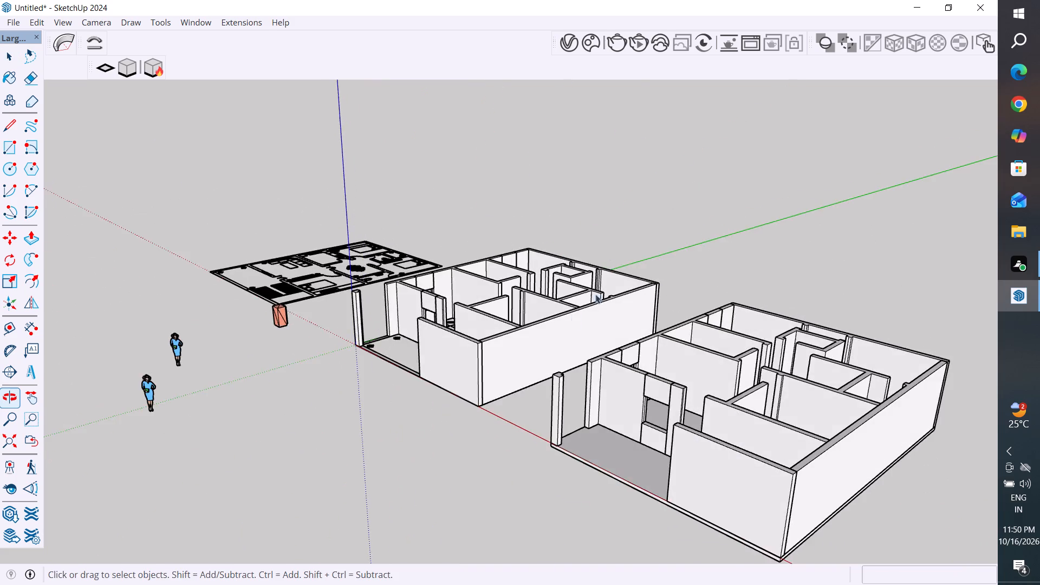
pyautogui.scroll(-4, 566, 318)
pyautogui.moveTo(734, 396); pyautogui.dragTo(726, 443, button='middle')
pyautogui.click(732, 438)
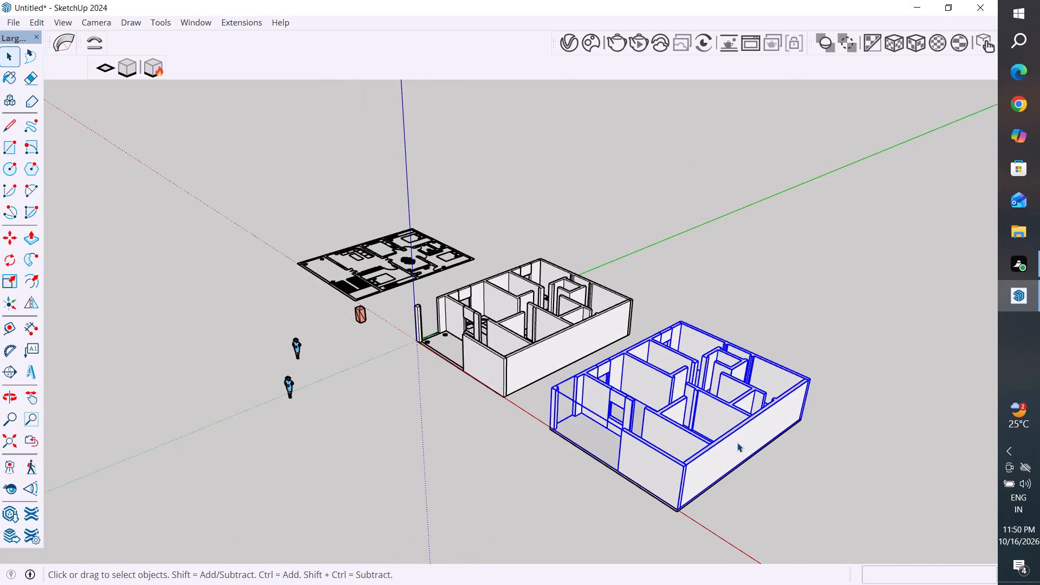
pyautogui.click(529, 366)
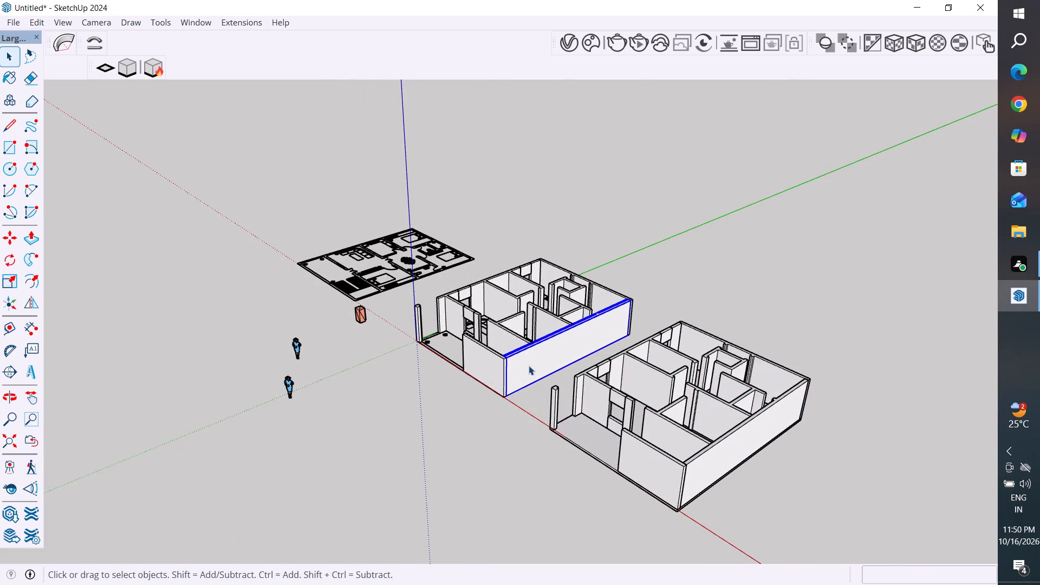
pyautogui.moveTo(529, 366); pyautogui.dragTo(564, 432, button='middle')
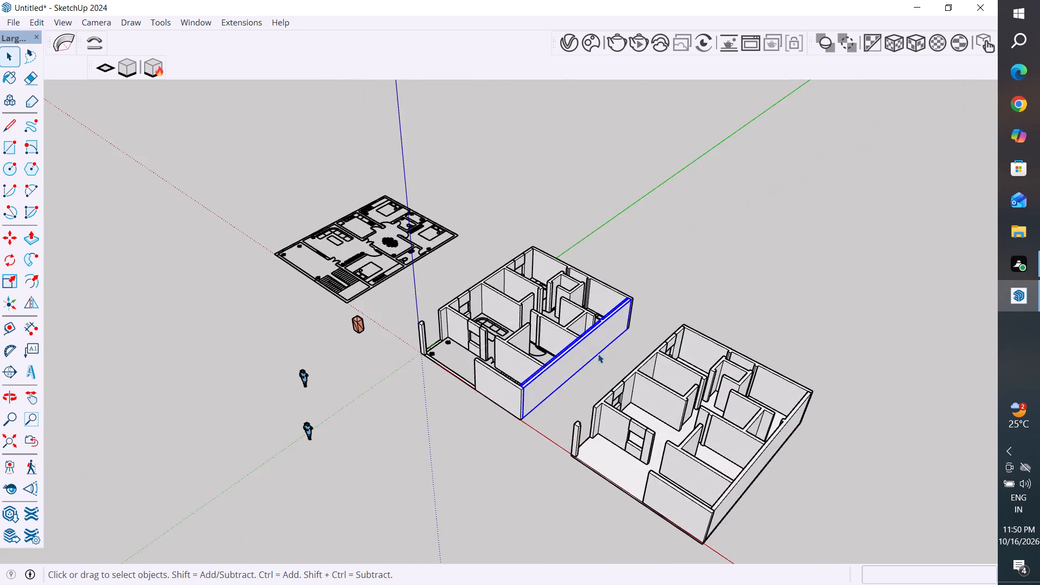
# Draw a 4' by 4' rectangle across the rear bedroom window opening in the original house's outer wall along the green axis.
pyautogui.scroll(4, 604, 333)
pyautogui.moveTo(625, 348); pyautogui.dragTo(789, 446, button='middle')
pyautogui.moveTo(589, 320); pyautogui.dragTo(900, 338, button='middle')
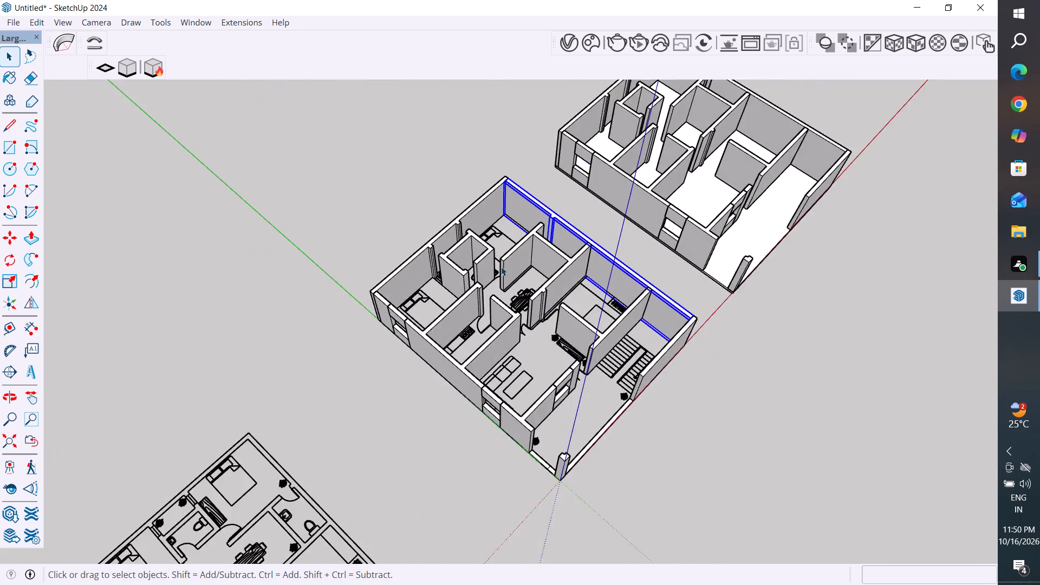
pyautogui.scroll(5, 500, 267)
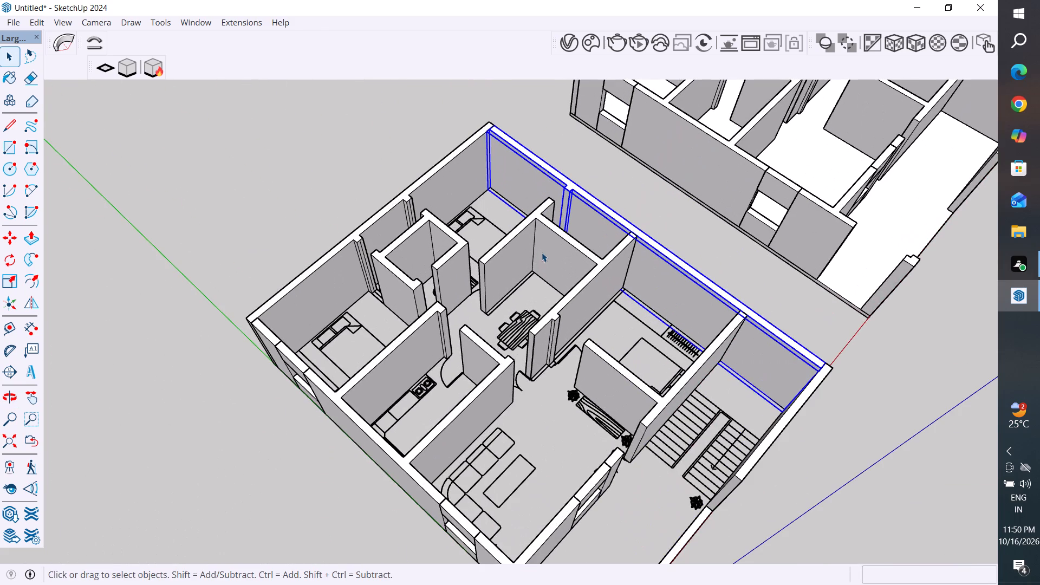
pyautogui.moveTo(421, 343); pyautogui.dragTo(509, 347, button='middle')
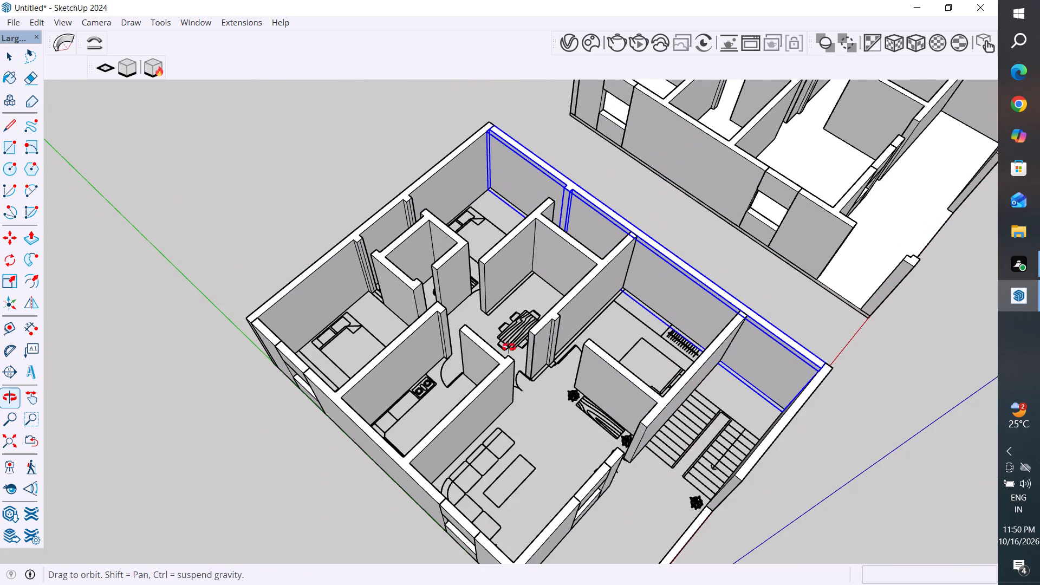
pyautogui.moveTo(509, 347); pyautogui.dragTo(658, 326, button='middle')
pyautogui.scroll(6, 408, 144)
pyautogui.middleClick(422, 248)
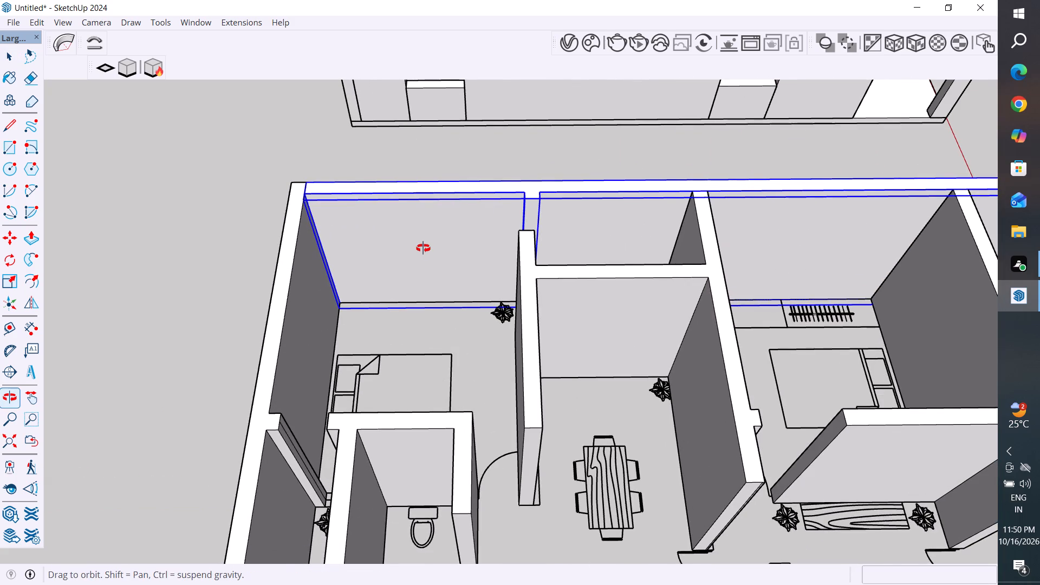
pyautogui.scroll(-10, 421, 241)
pyautogui.moveTo(454, 455); pyautogui.dragTo(452, 245, button='middle')
pyautogui.scroll(6, 396, 402)
pyautogui.moveTo(441, 334); pyautogui.dragTo(445, 283, button='middle')
pyautogui.scroll(2, 446, 296)
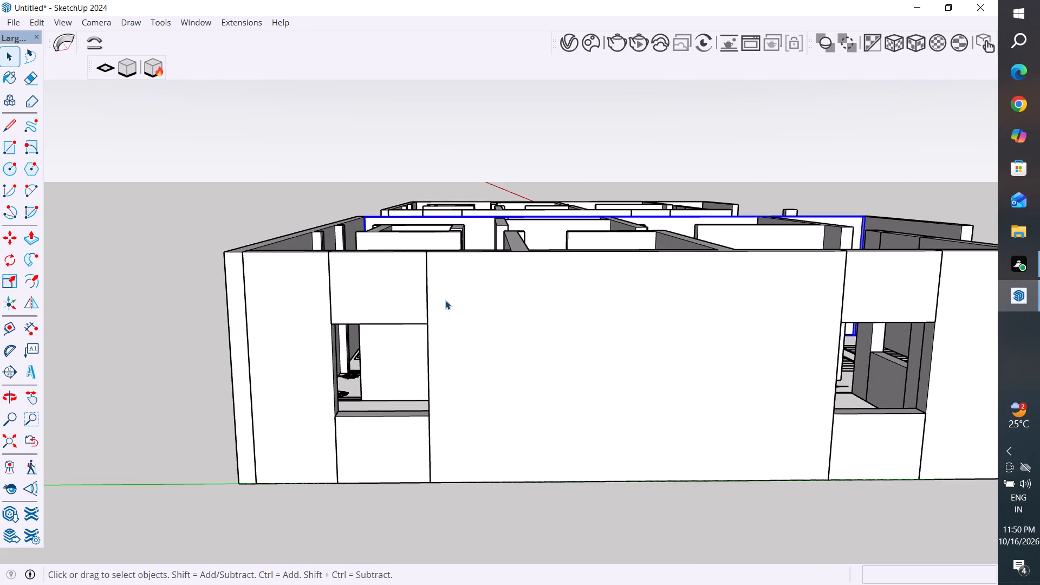
pyautogui.click(10, 155)
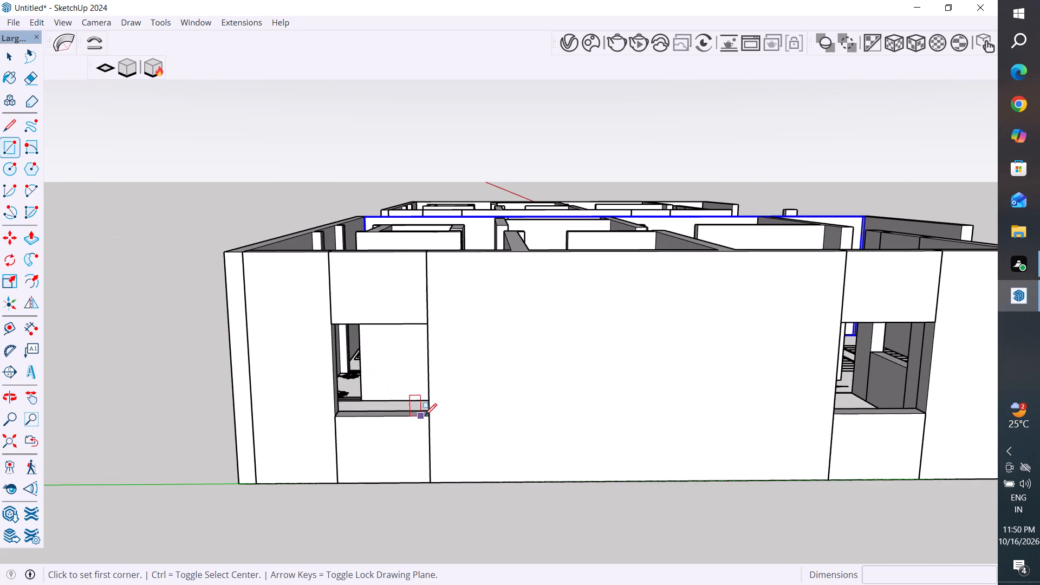
pyautogui.click(428, 417)
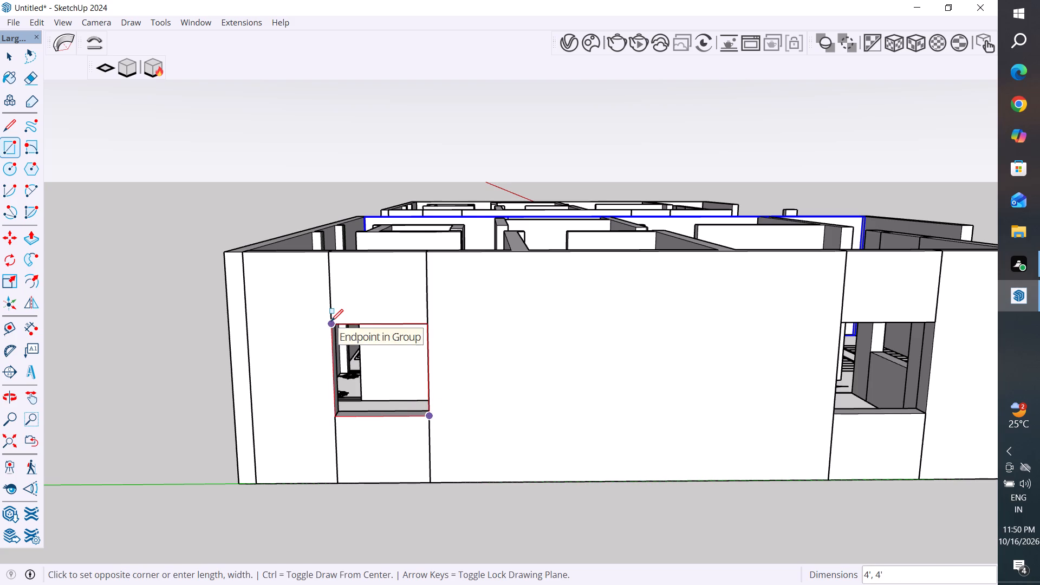
pyautogui.click(331, 321)
pyautogui.click(7, 57)
# Move the window rectangle face out of its opening, about 5' 2" outward along the red axis.
pyautogui.scroll(-4, 419, 170)
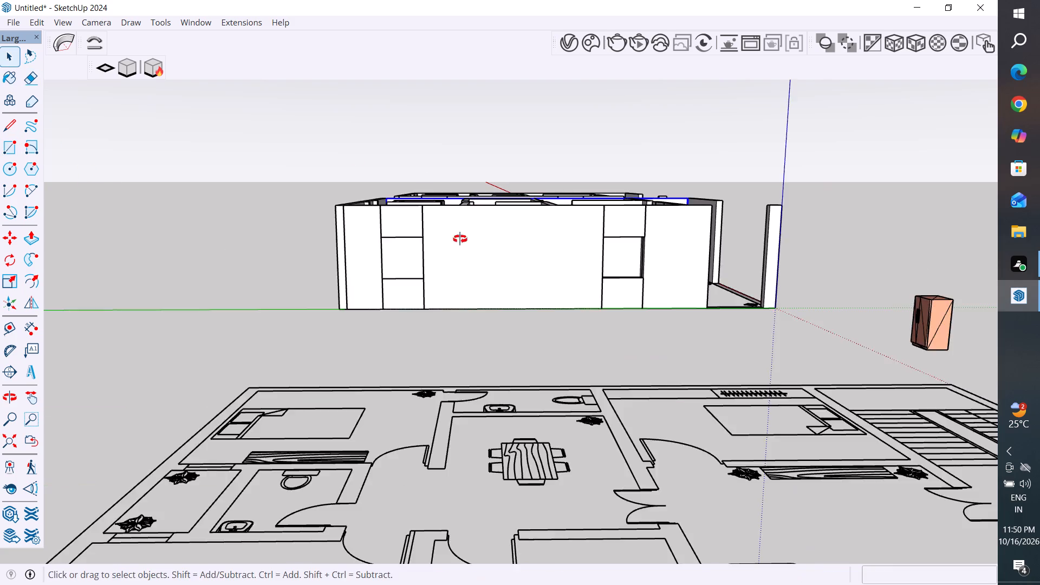
pyautogui.moveTo(460, 231); pyautogui.dragTo(251, 433, button='middle')
pyautogui.scroll(3, 379, 298)
pyautogui.click(379, 271)
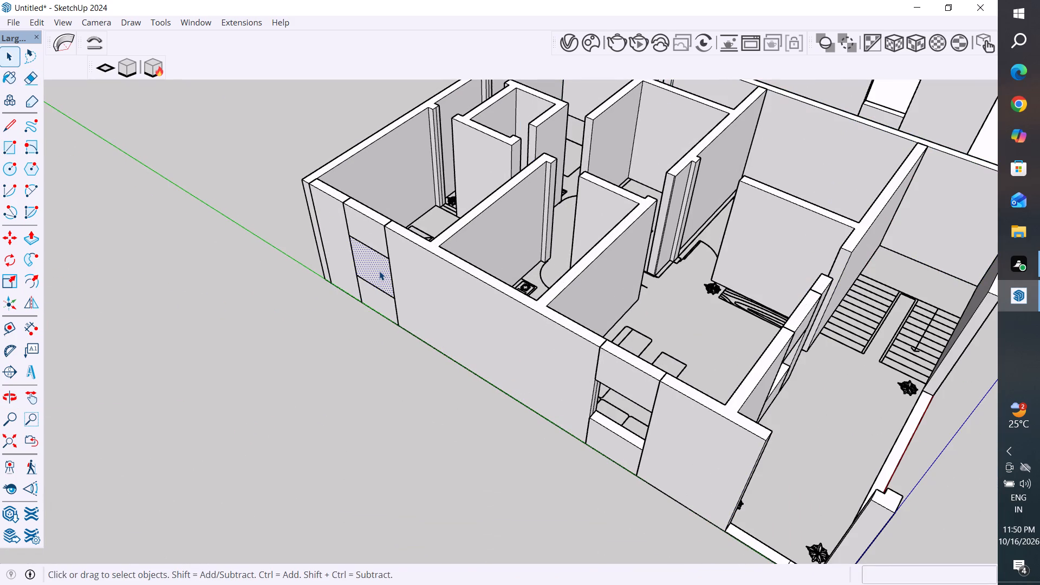
pyautogui.press('m')
pyautogui.press('Return')
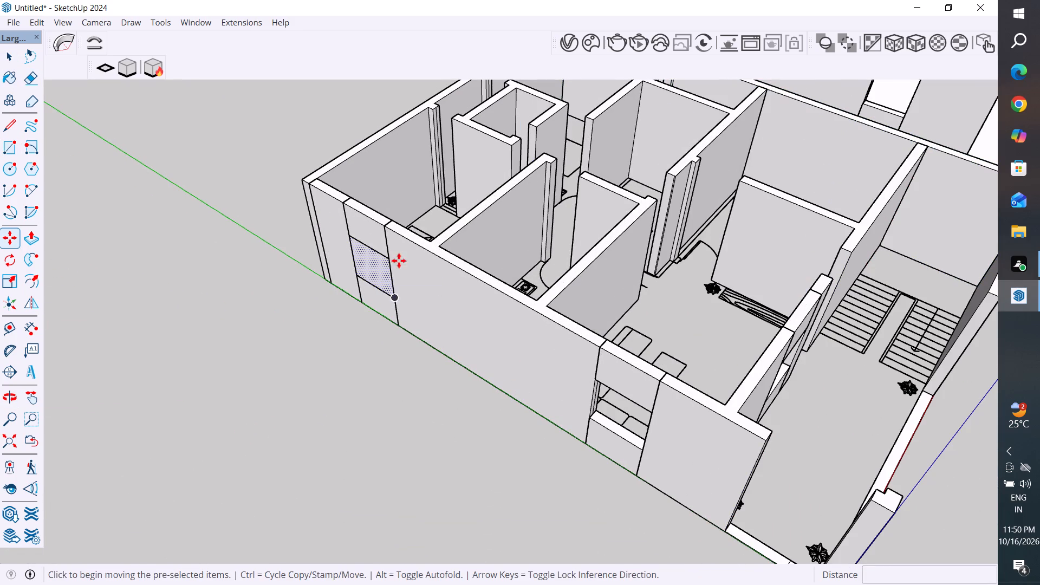
pyautogui.click(394, 301)
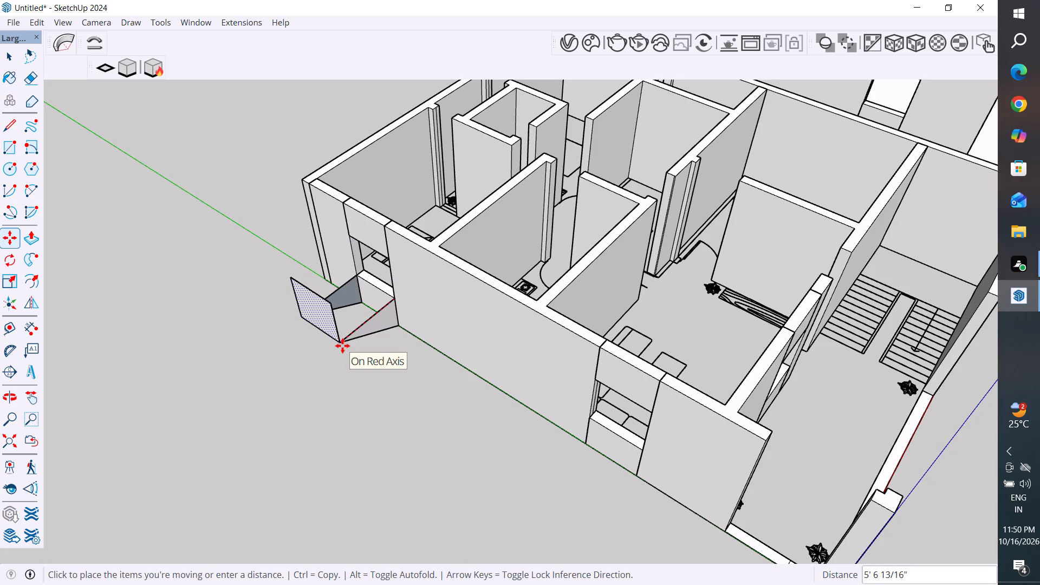
pyautogui.moveTo(354, 324); pyautogui.dragTo(437, 112, button='middle')
pyautogui.moveTo(389, 277); pyautogui.dragTo(237, 344, button='middle')
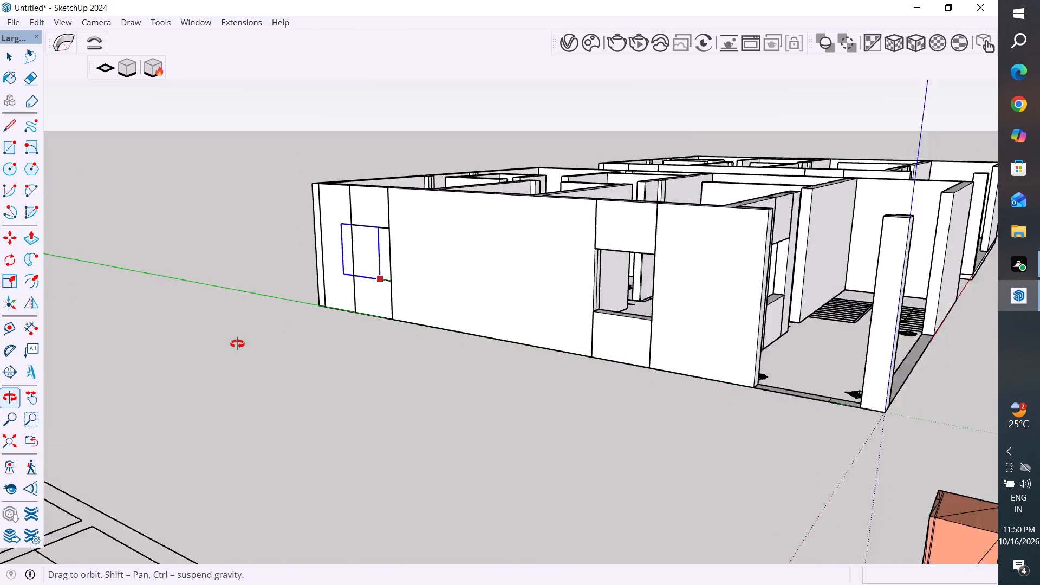
pyautogui.moveTo(237, 344); pyautogui.dragTo(225, 351, button='middle')
pyautogui.click(323, 289)
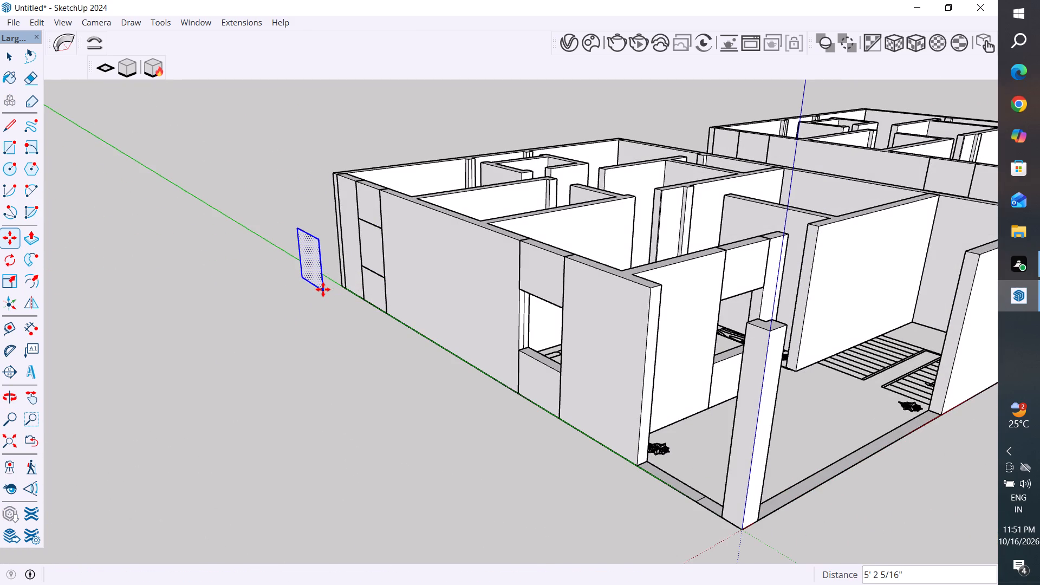
pyautogui.click(6, 60)
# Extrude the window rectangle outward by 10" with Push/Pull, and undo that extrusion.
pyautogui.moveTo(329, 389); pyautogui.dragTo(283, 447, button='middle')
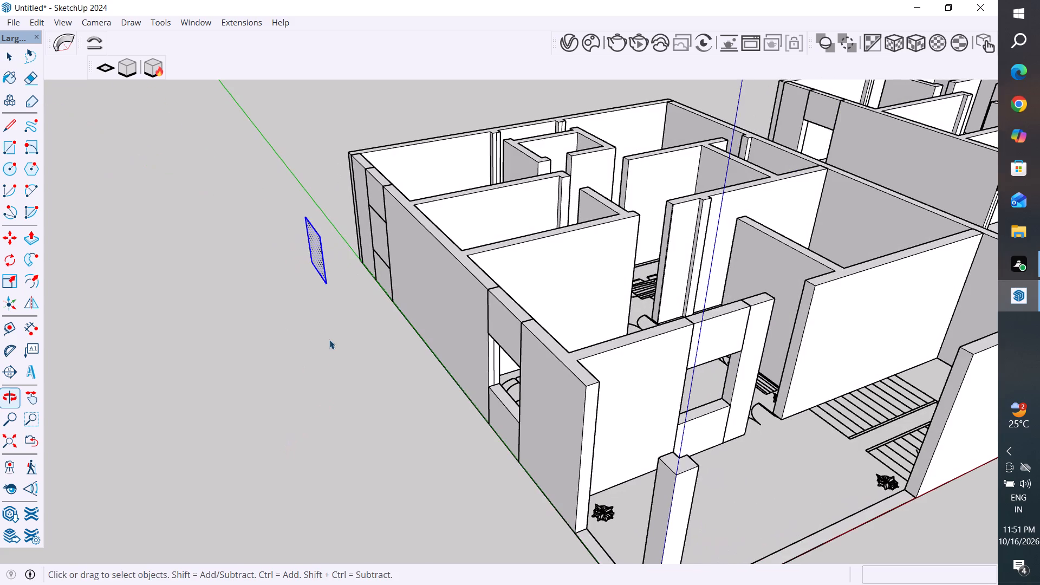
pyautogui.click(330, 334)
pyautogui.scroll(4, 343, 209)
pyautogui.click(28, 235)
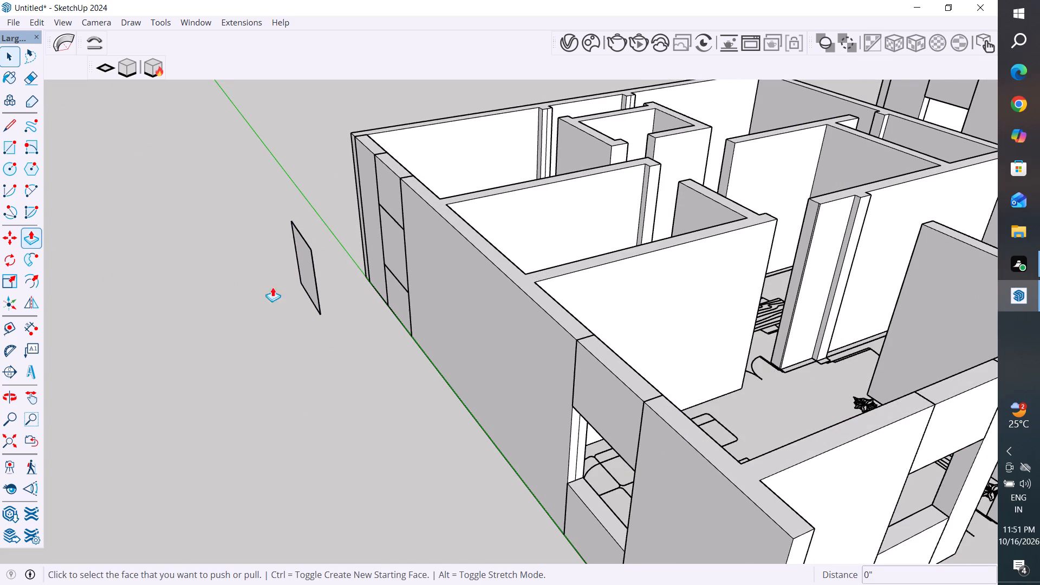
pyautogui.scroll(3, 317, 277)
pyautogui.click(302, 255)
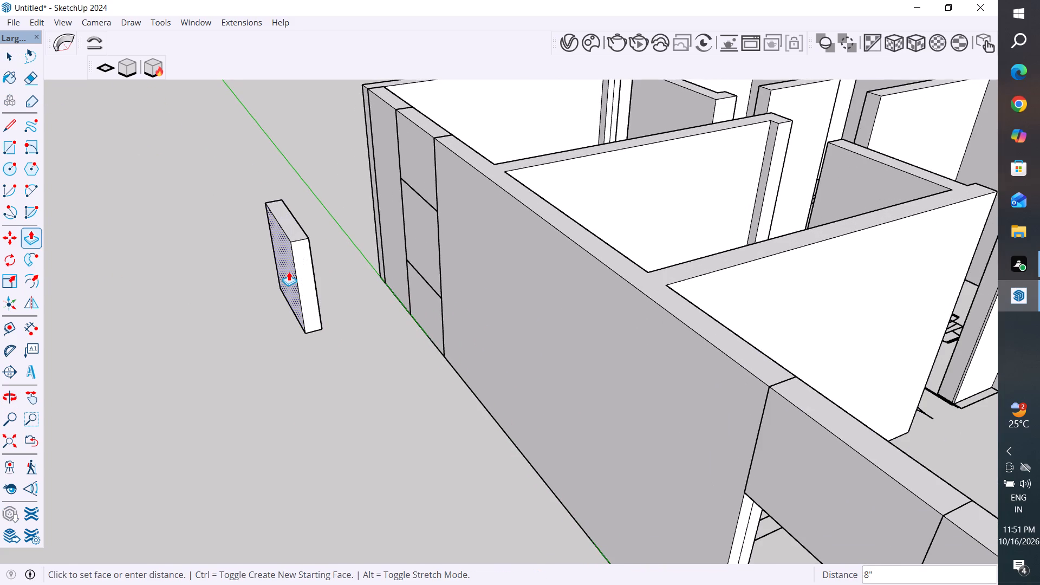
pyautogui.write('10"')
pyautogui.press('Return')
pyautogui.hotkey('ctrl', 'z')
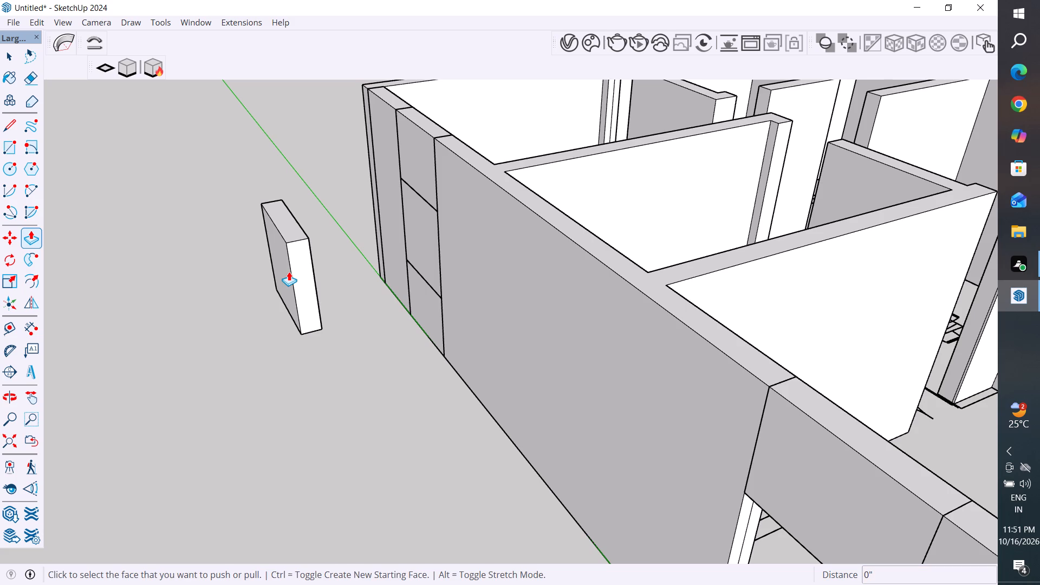
# Extrude the free-standing window rectangle into a block 9" thick.
pyautogui.moveTo(316, 281); pyautogui.dragTo(339, 287, button='middle')
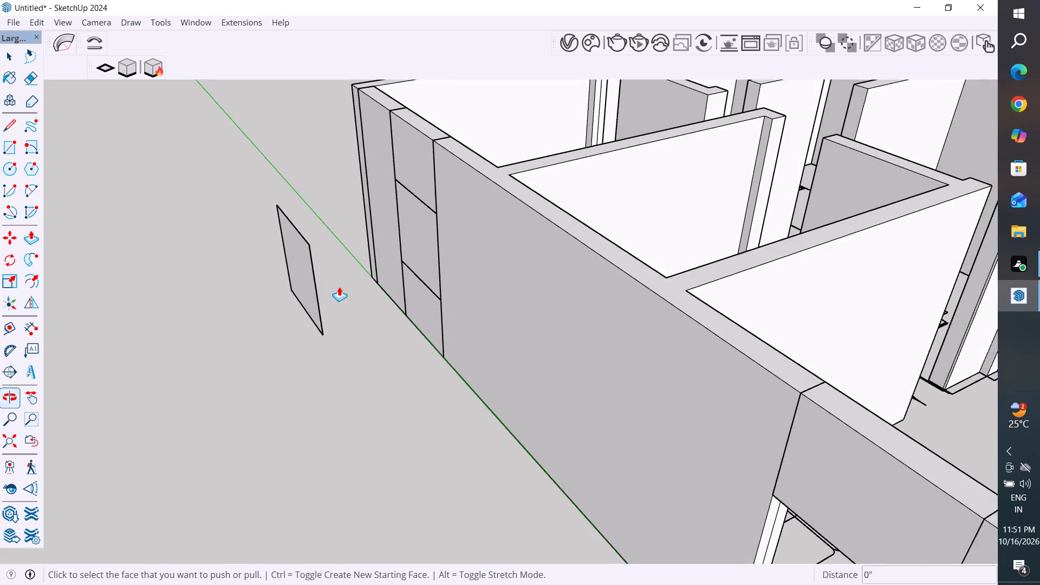
pyautogui.click(300, 275)
pyautogui.write('9"')
pyautogui.press('Return')
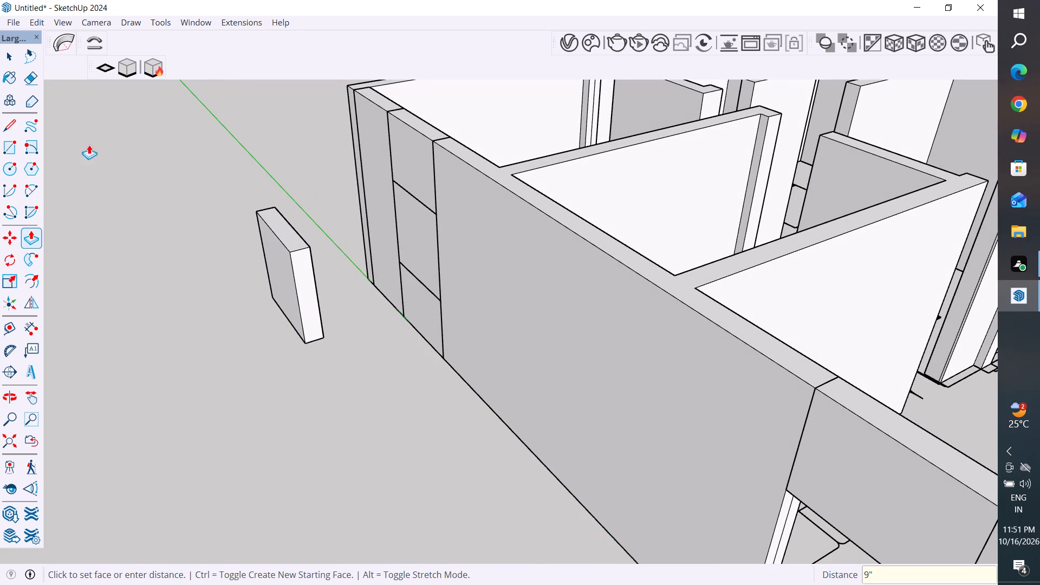
# Group all faces and edges of the window-sized block.
pyautogui.click(2, 55)
pyautogui.moveTo(336, 181); pyautogui.dragTo(164, 416)
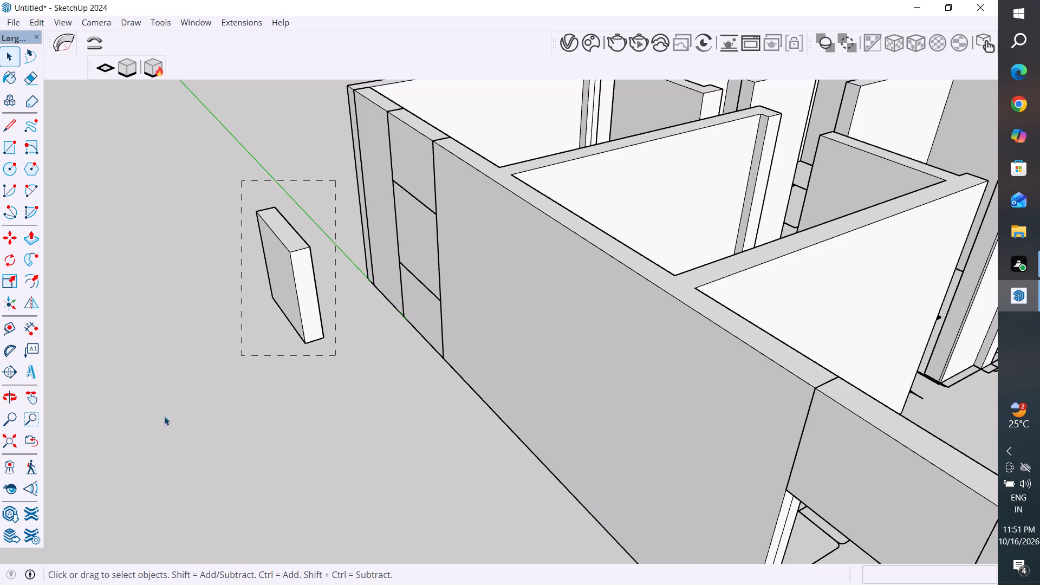
pyautogui.moveTo(164, 416); pyautogui.dragTo(161, 418)
pyautogui.rightClick(289, 293)
pyautogui.click(342, 125)
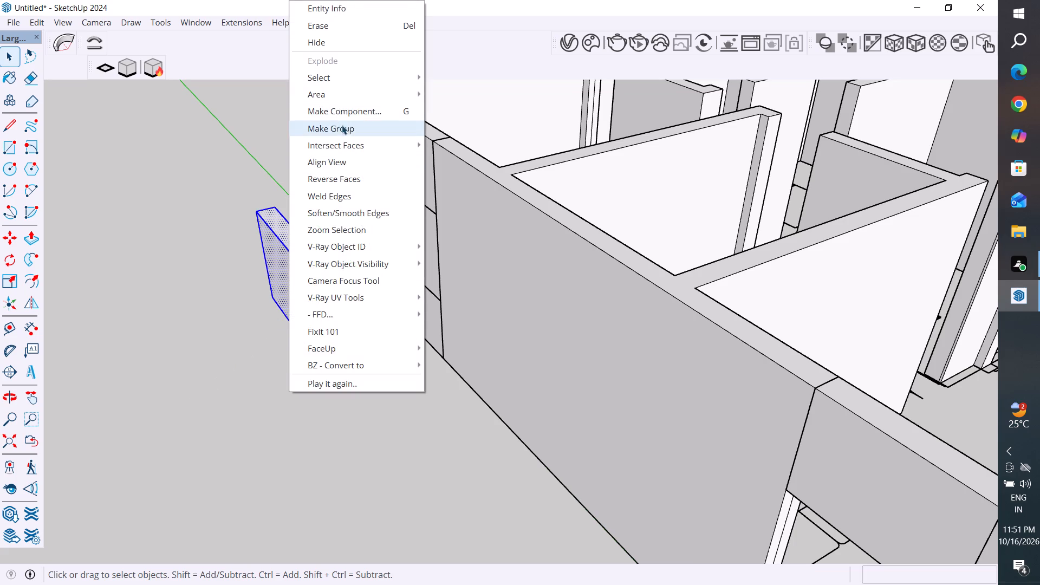
# Move the block group about 85' 11" along the red axis into the long outer wall on the copied house's far side.
pyautogui.scroll(-10, 248, 383)
pyautogui.moveTo(282, 388); pyautogui.dragTo(381, 419, button='middle')
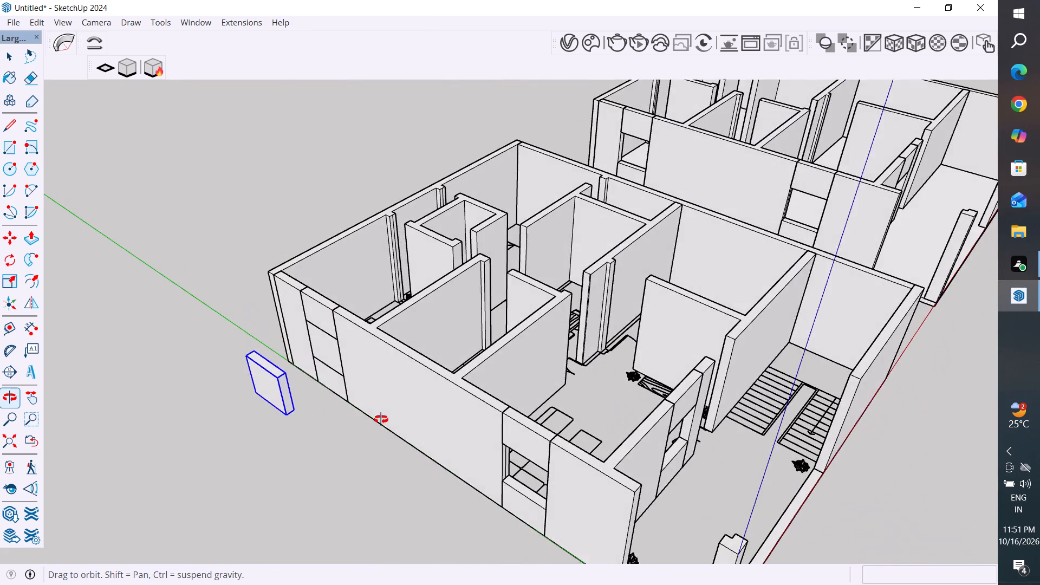
pyautogui.moveTo(381, 419); pyautogui.dragTo(844, 384, button='middle')
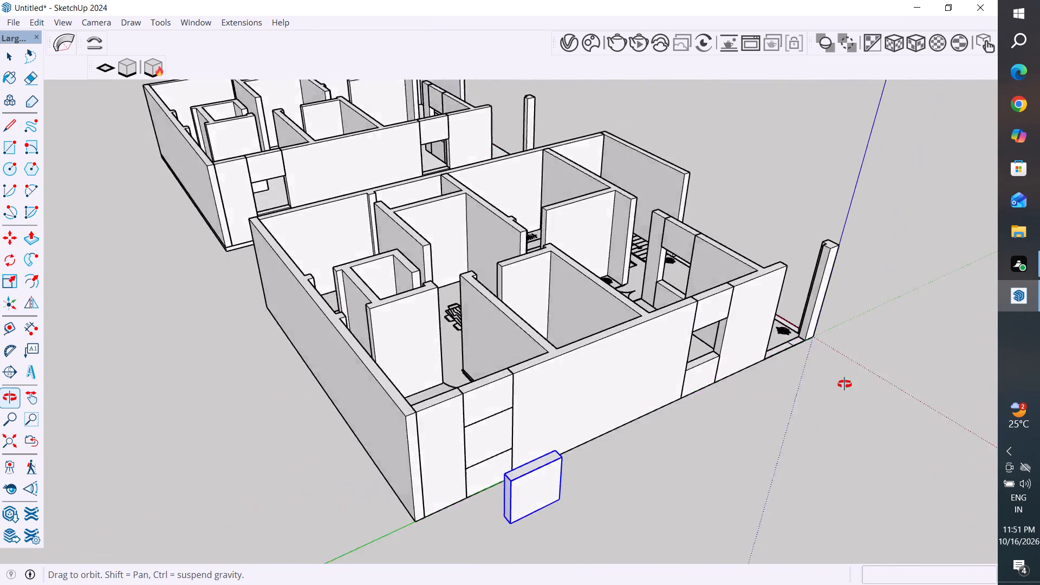
pyautogui.moveTo(844, 384); pyautogui.dragTo(258, 529, button='middle')
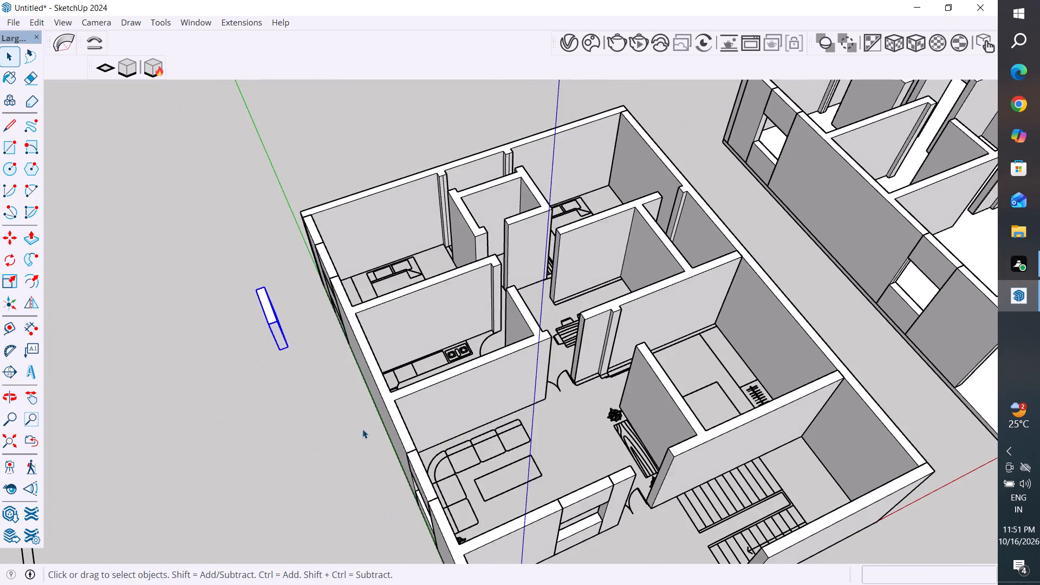
pyautogui.scroll(-7, 360, 428)
pyautogui.press('m')
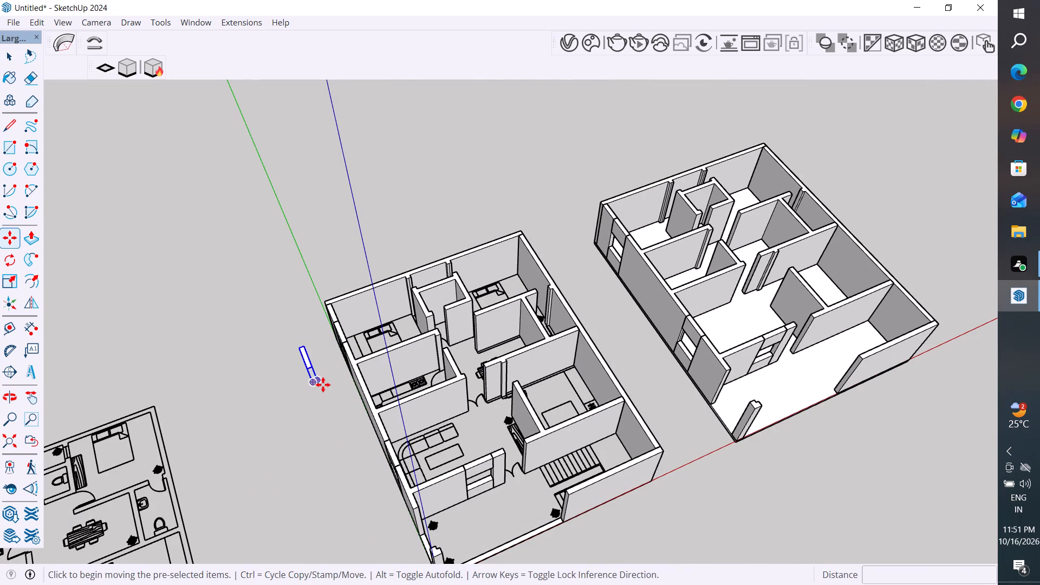
pyautogui.click(321, 382)
pyautogui.moveTo(769, 214); pyautogui.dragTo(384, 247, button='middle')
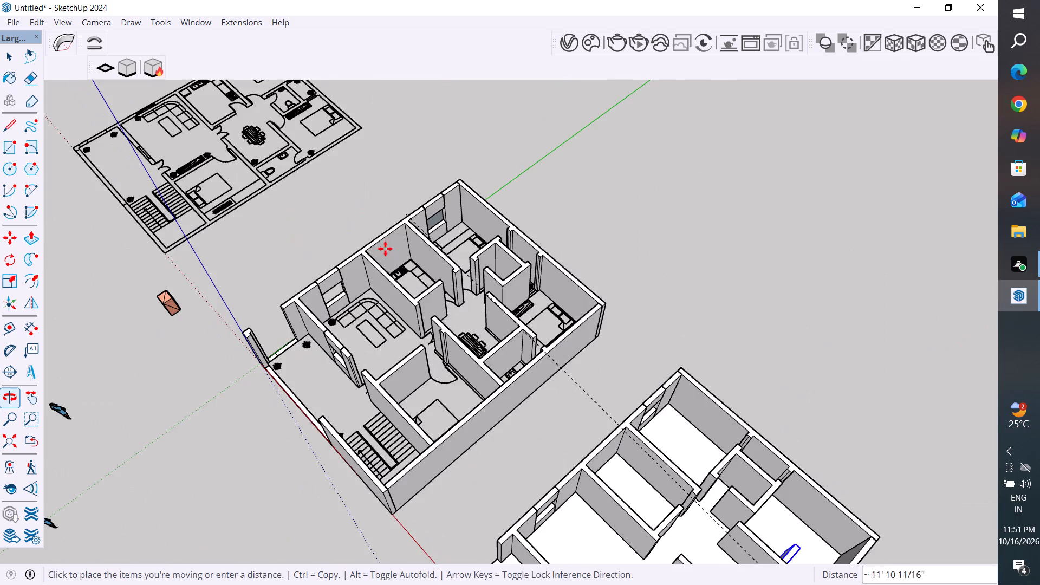
pyautogui.scroll(-5, 595, 292)
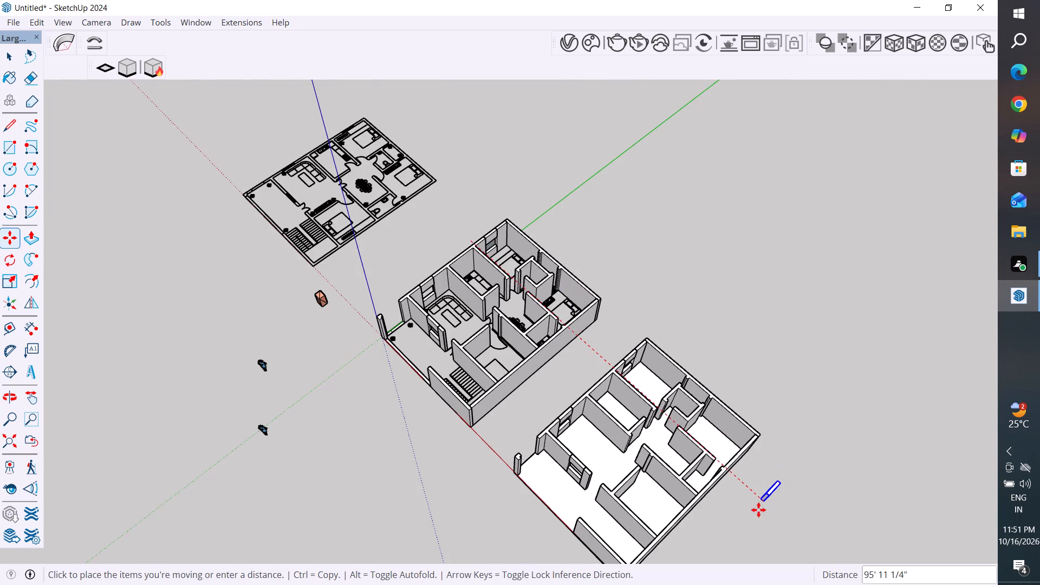
pyautogui.scroll(2, 758, 509)
pyautogui.moveTo(757, 509); pyautogui.dragTo(639, 291, button='middle')
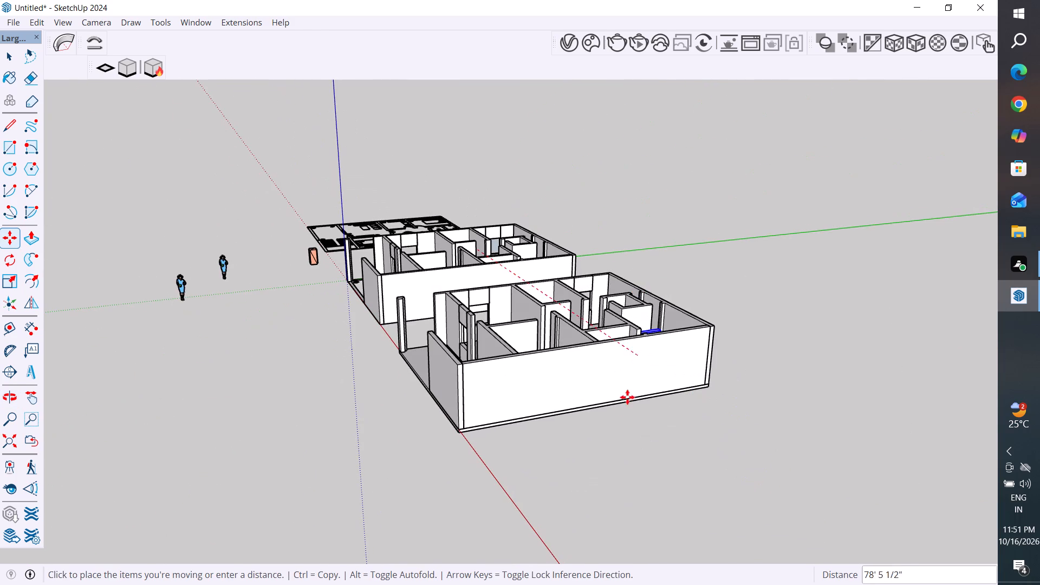
pyautogui.click(665, 373)
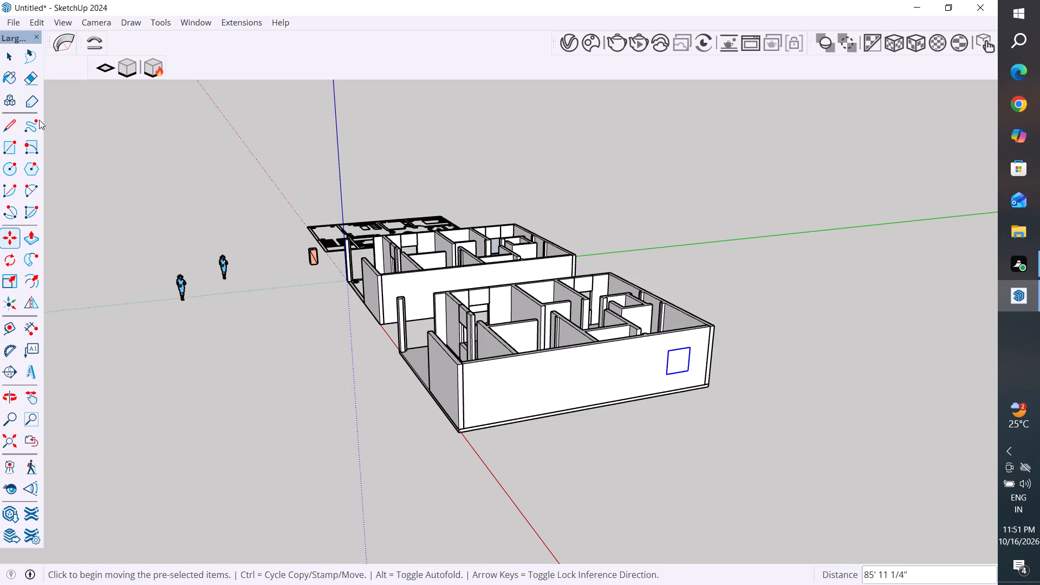
pyautogui.click(10, 62)
pyautogui.scroll(3, 772, 403)
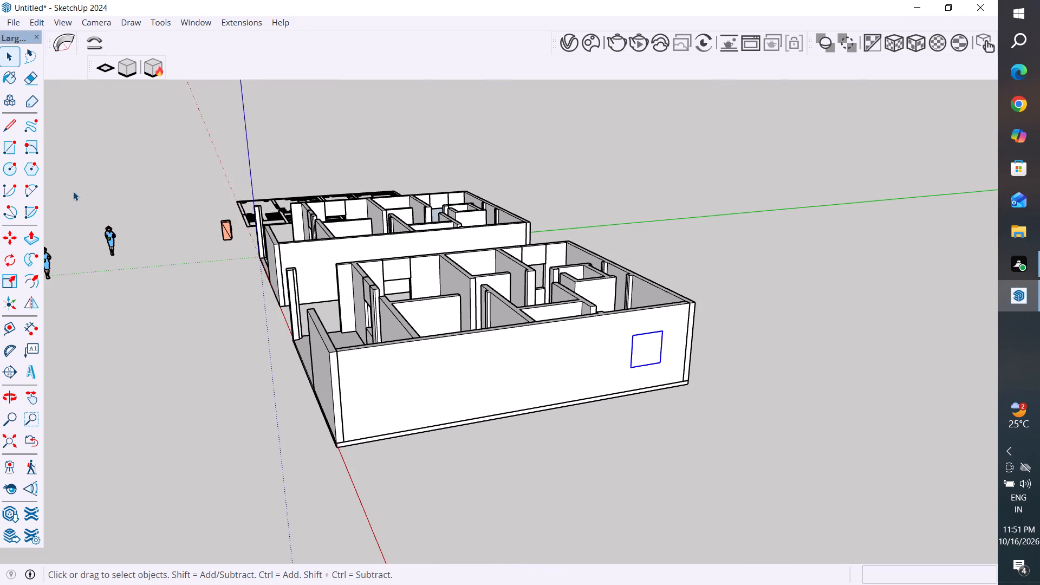
# Display the Solid Tools command set.
pyautogui.rightClick(411, 22)
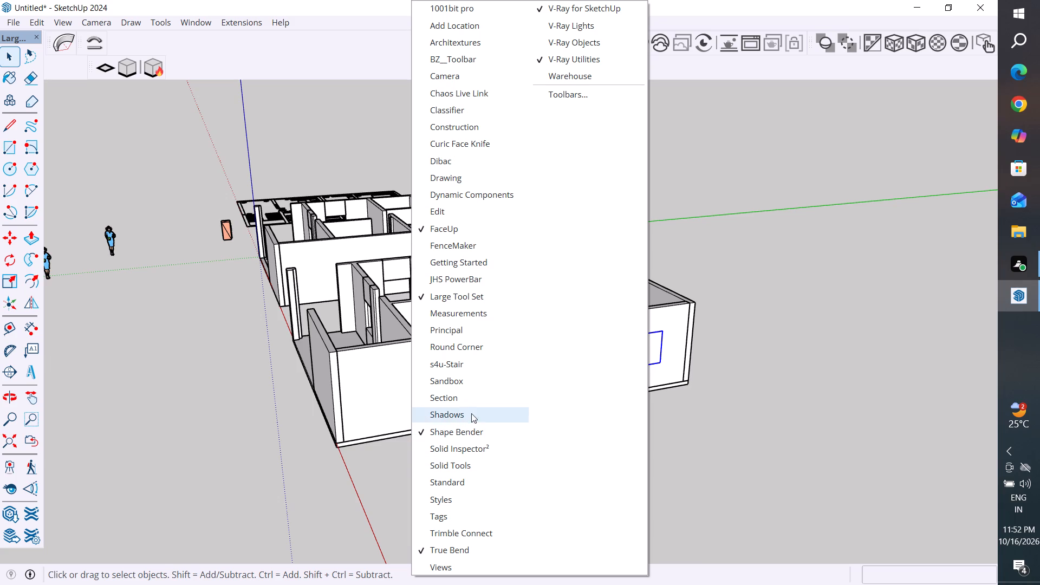
pyautogui.click(470, 469)
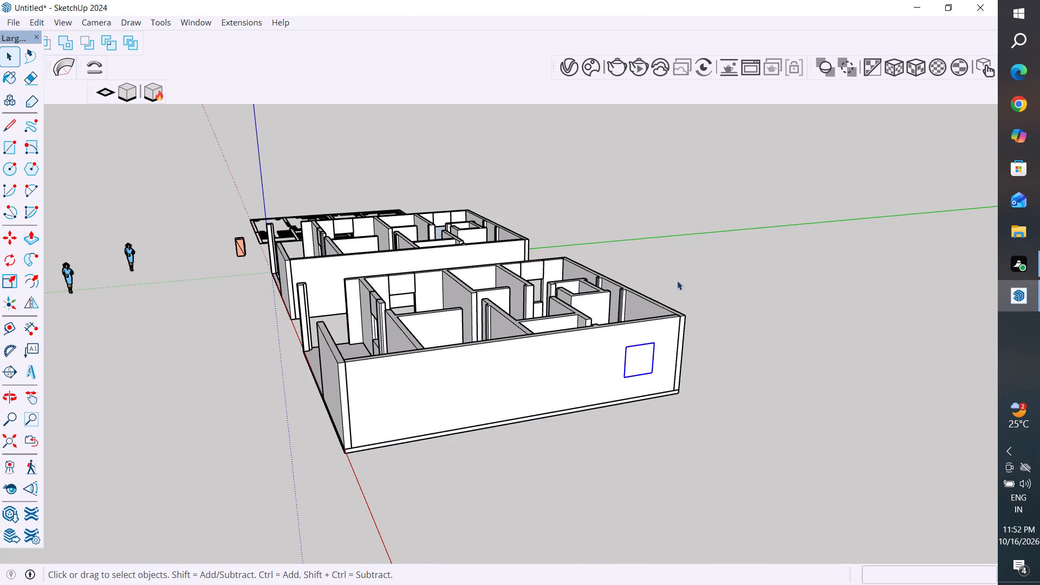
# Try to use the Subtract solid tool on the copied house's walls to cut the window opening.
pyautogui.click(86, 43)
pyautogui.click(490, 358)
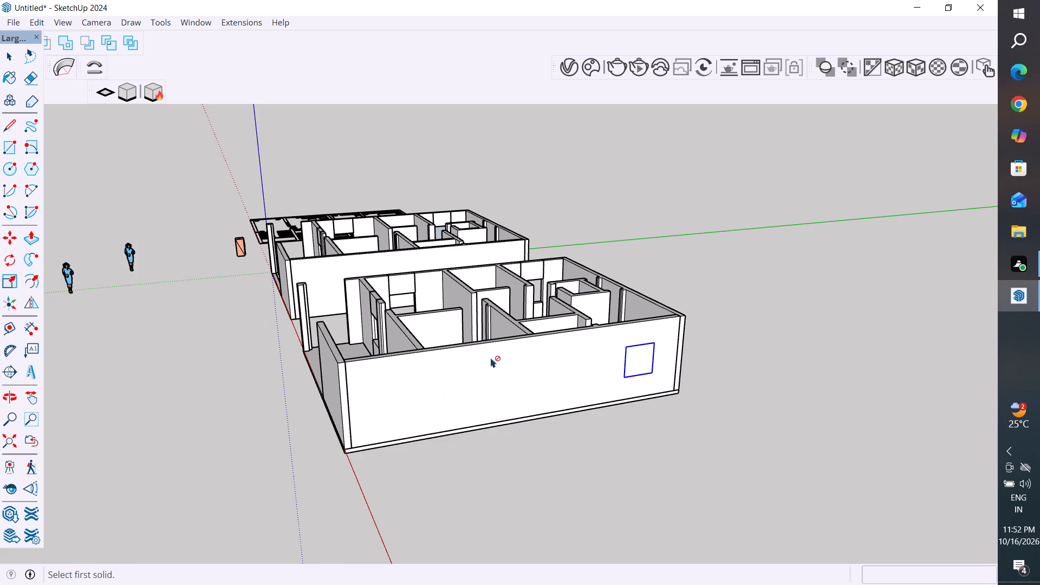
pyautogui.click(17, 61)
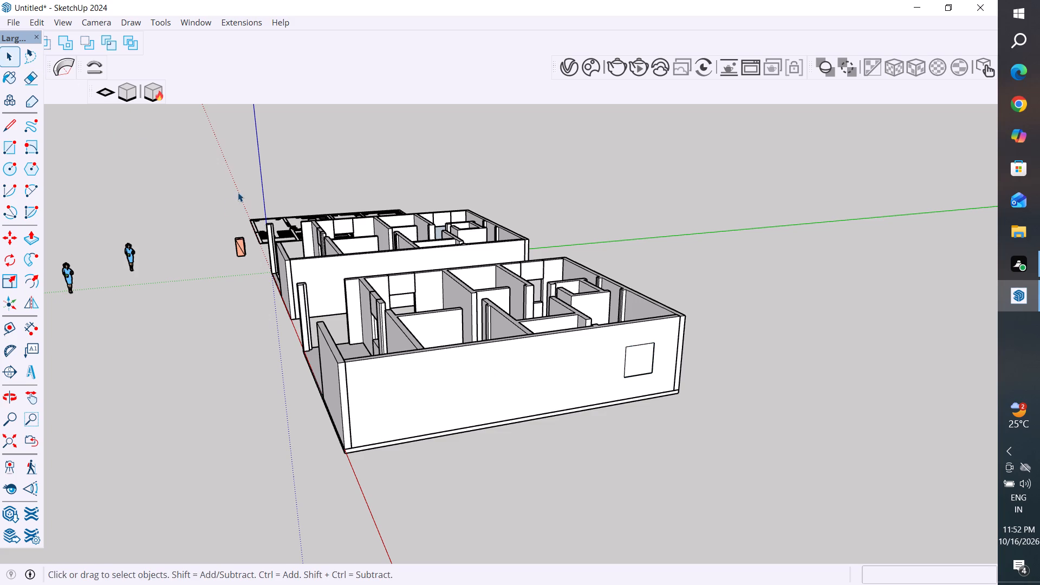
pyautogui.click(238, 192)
# Examine the copied house from several sides and select its walls to check how they are grouped.
pyautogui.moveTo(509, 435); pyautogui.dragTo(678, 492, button='middle')
pyautogui.scroll(-5, 491, 445)
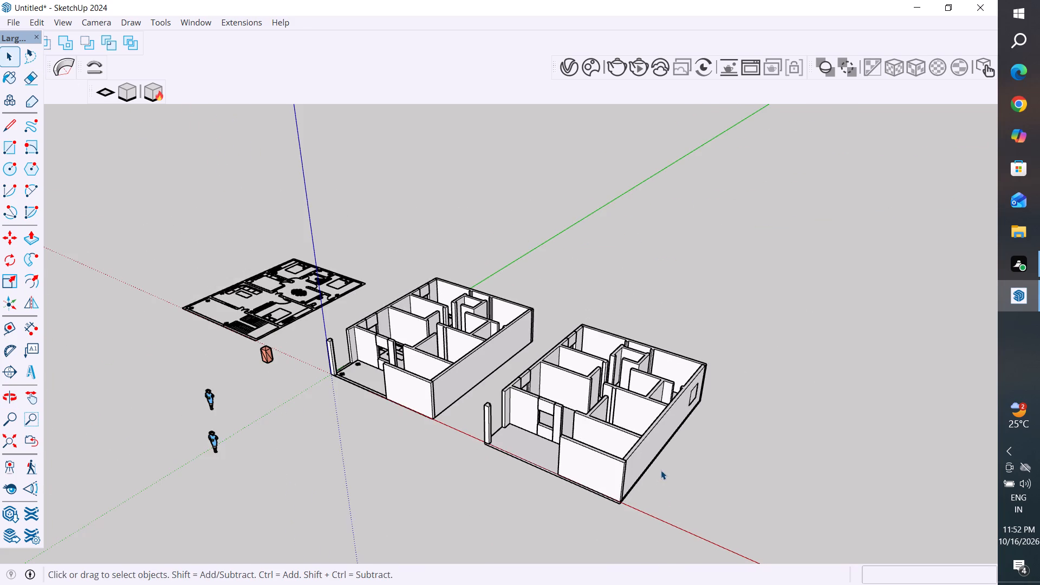
pyautogui.scroll(3, 671, 451)
pyautogui.scroll(-4, 482, 322)
pyautogui.moveTo(685, 457); pyautogui.dragTo(732, 479, button='middle')
pyautogui.scroll(-1, 705, 470)
pyautogui.scroll(1, 706, 436)
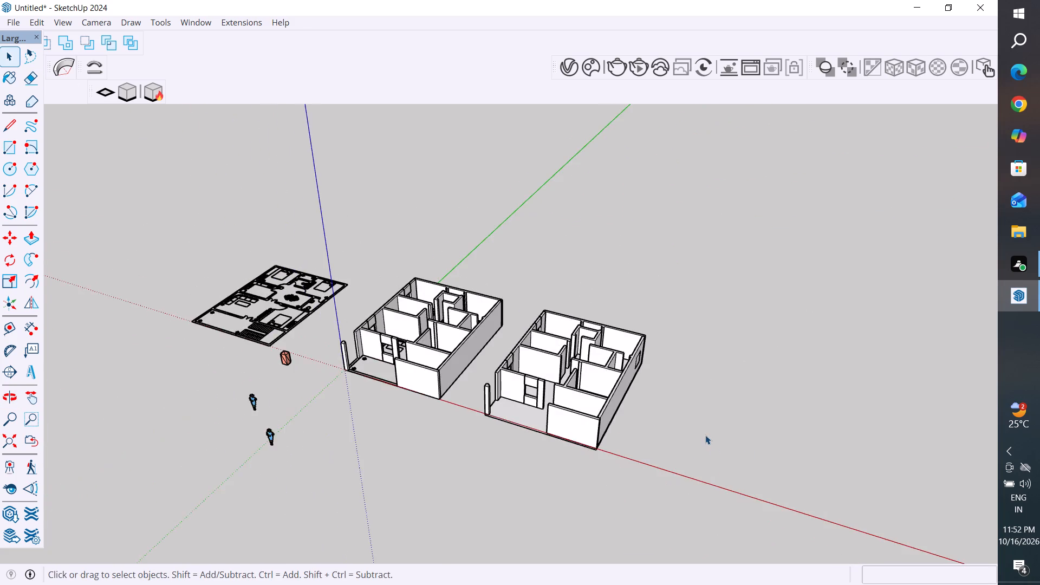
pyautogui.scroll(7, 705, 435)
pyautogui.moveTo(695, 449); pyautogui.dragTo(801, 481, button='middle')
pyautogui.moveTo(697, 425); pyautogui.dragTo(558, 335, button='middle')
pyautogui.click(541, 327)
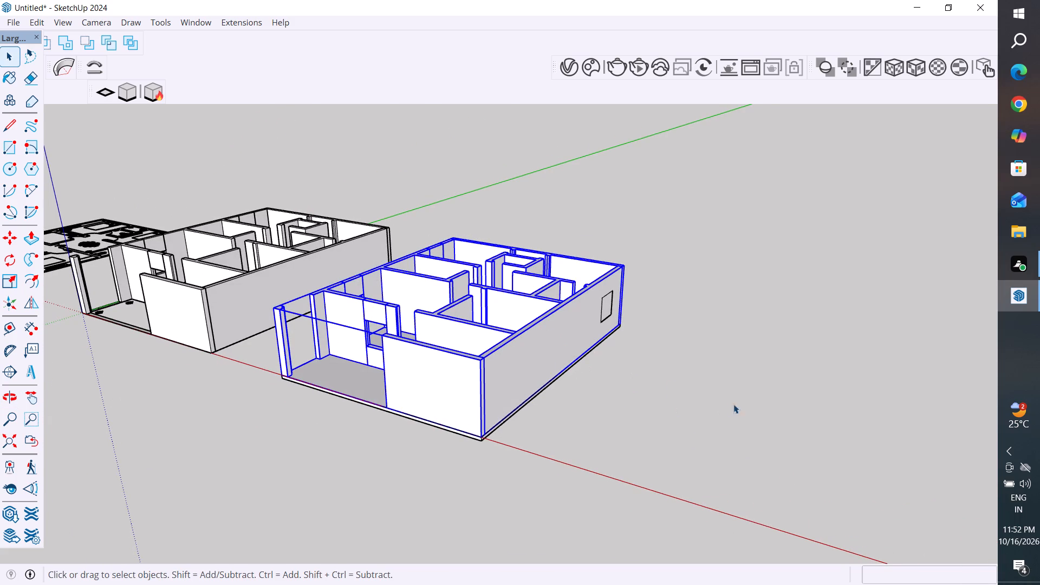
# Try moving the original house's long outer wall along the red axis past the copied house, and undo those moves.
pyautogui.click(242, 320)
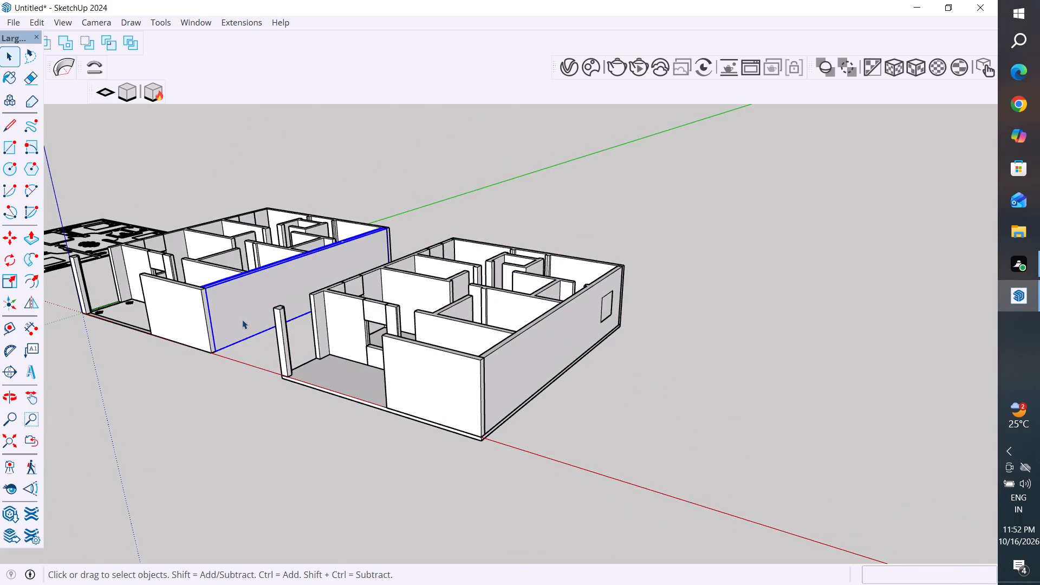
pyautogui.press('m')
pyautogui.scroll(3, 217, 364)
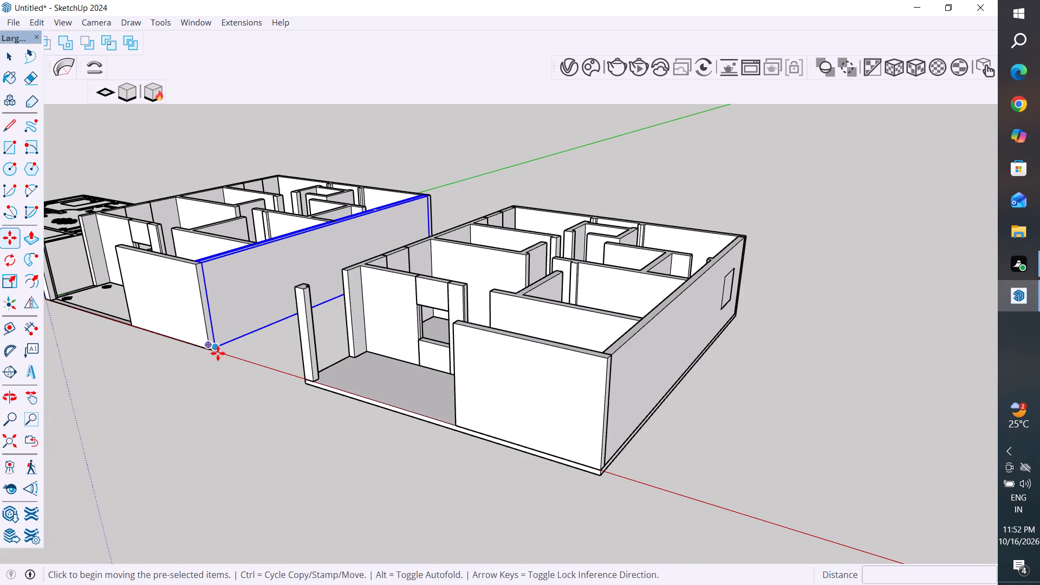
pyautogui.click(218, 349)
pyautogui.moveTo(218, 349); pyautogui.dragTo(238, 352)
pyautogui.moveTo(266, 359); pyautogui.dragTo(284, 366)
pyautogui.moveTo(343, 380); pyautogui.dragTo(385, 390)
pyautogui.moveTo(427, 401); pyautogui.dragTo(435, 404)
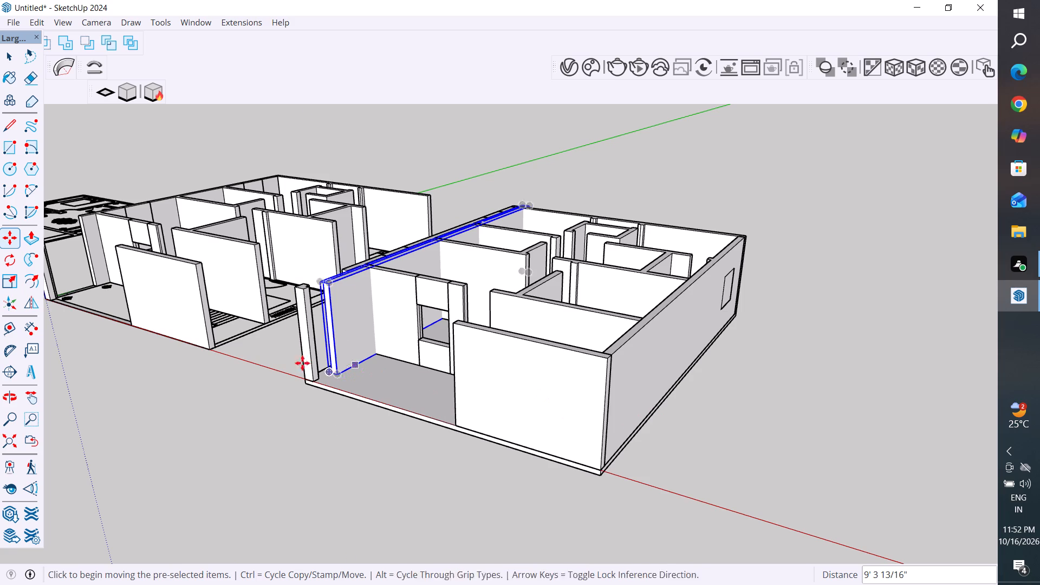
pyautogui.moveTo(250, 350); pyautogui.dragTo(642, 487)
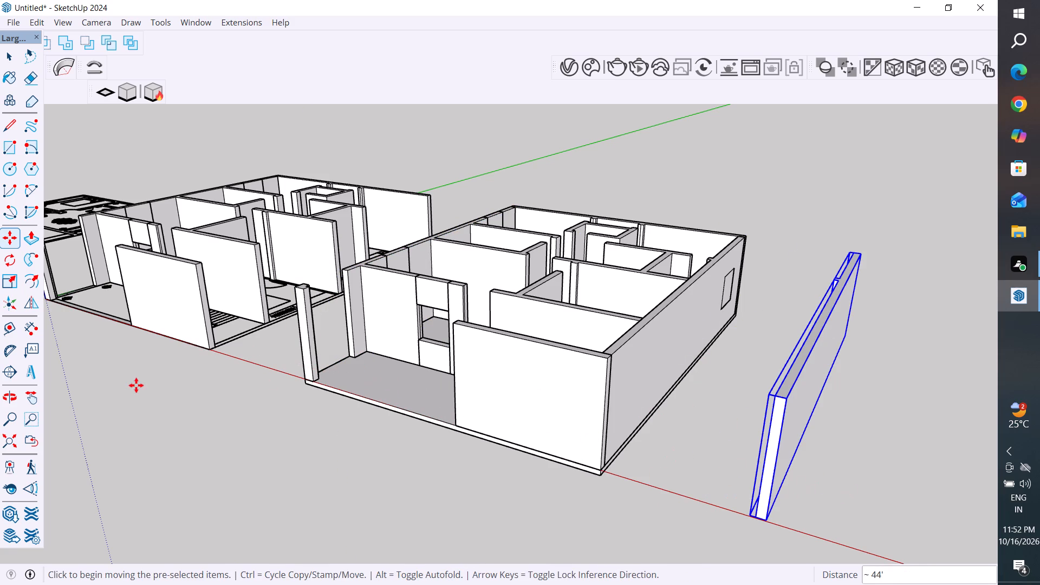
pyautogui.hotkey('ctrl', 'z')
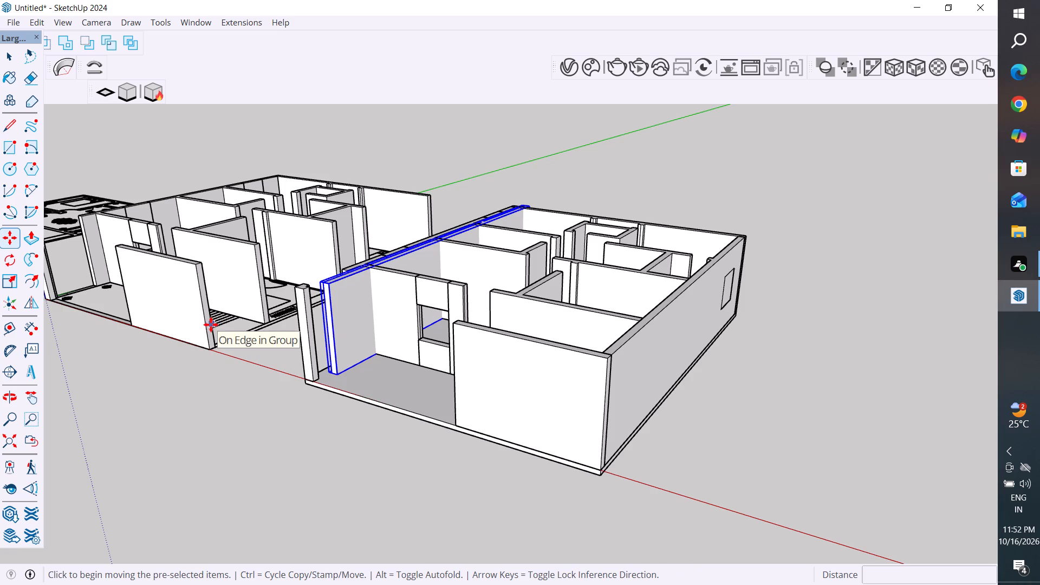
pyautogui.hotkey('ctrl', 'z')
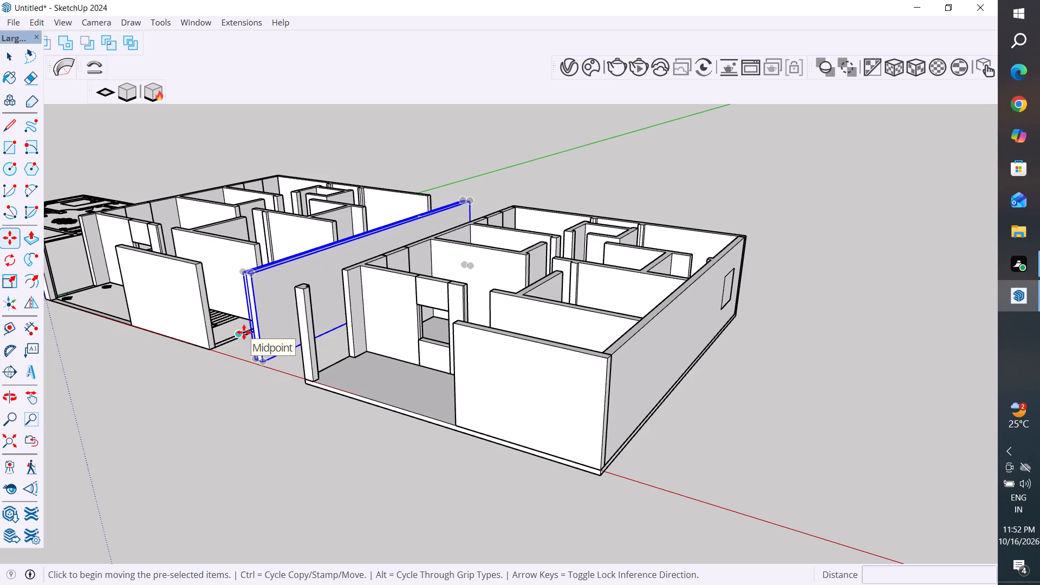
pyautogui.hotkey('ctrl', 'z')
# Move the original house's long outer wall by its bottom front corner about 55' along the red axis, beyond the copied house.
pyautogui.scroll(3, 212, 351)
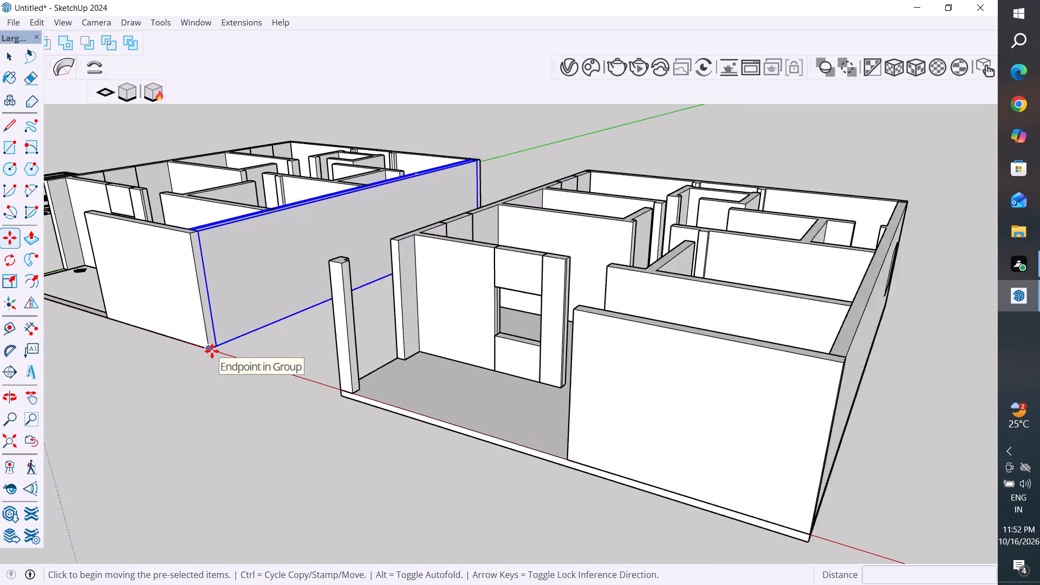
pyautogui.scroll(5, 212, 351)
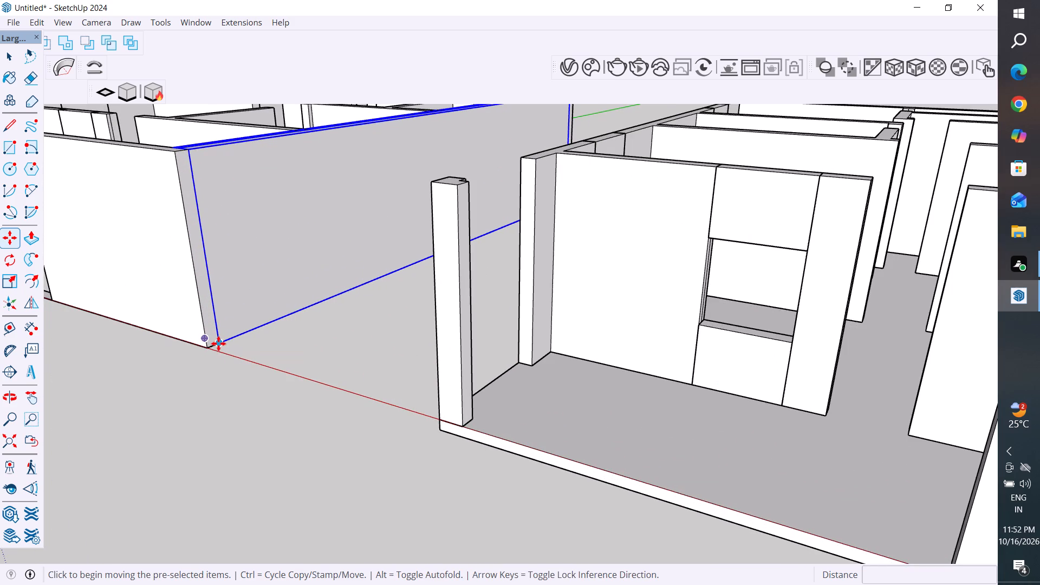
pyautogui.click(218, 343)
pyautogui.scroll(-9, 218, 343)
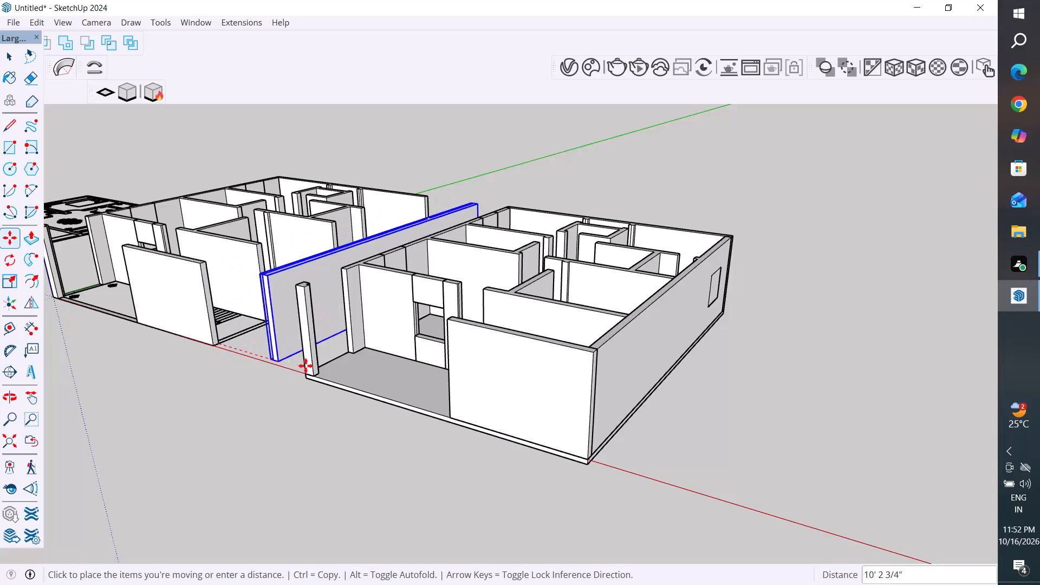
pyautogui.click(682, 490)
pyautogui.click(14, 58)
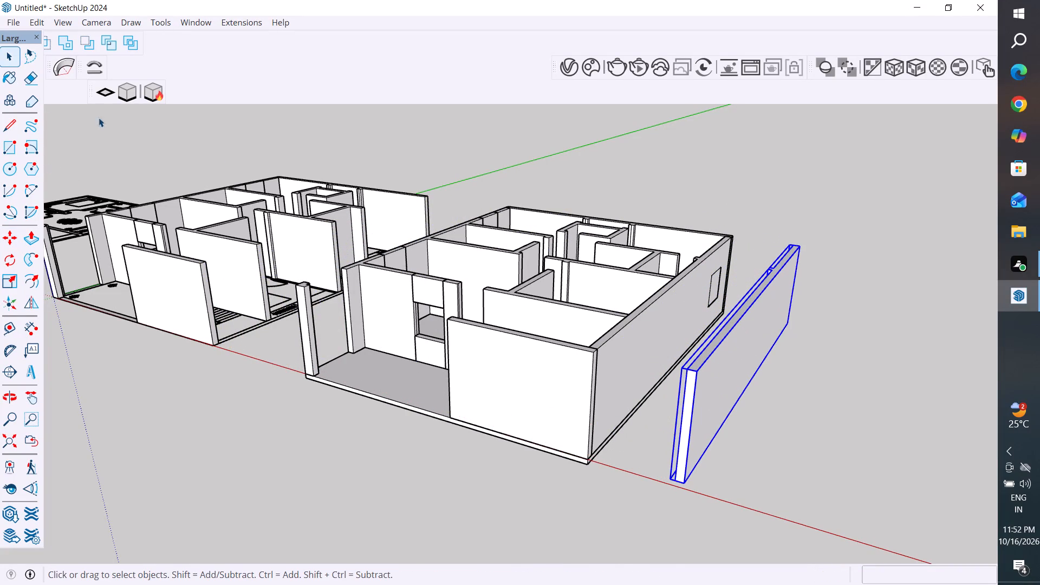
# Move the small window block from the building copy's outer side wall into the detached wall, about 8' 2" away.
pyautogui.click(228, 154)
pyautogui.scroll(-3, 367, 189)
pyautogui.moveTo(639, 288); pyautogui.dragTo(601, 393, button='middle')
pyautogui.scroll(4, 707, 327)
pyautogui.moveTo(749, 341); pyautogui.dragTo(700, 351, button='middle')
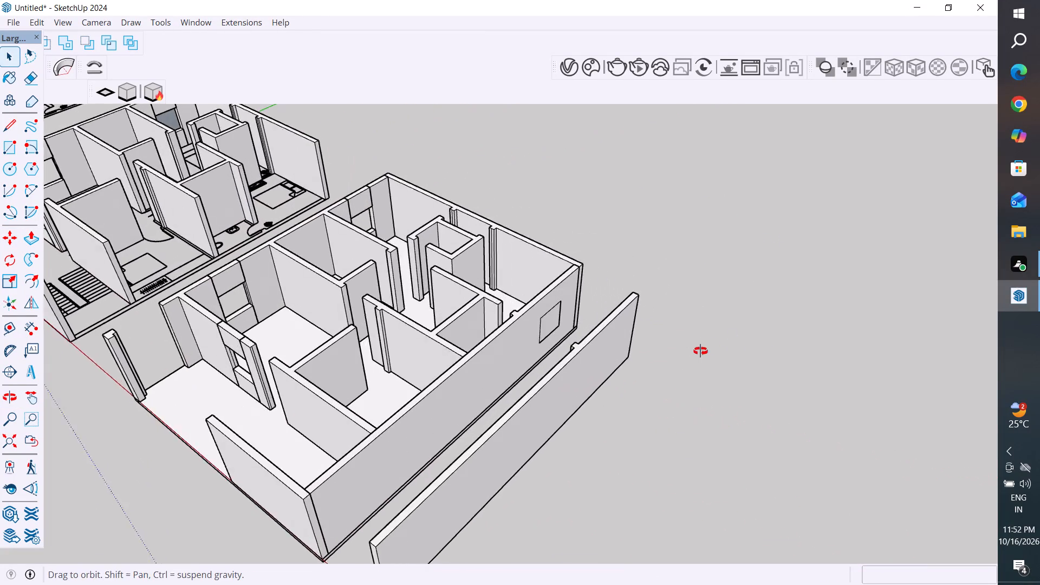
pyautogui.moveTo(700, 351); pyautogui.dragTo(556, 370, button='middle')
pyautogui.click(445, 334)
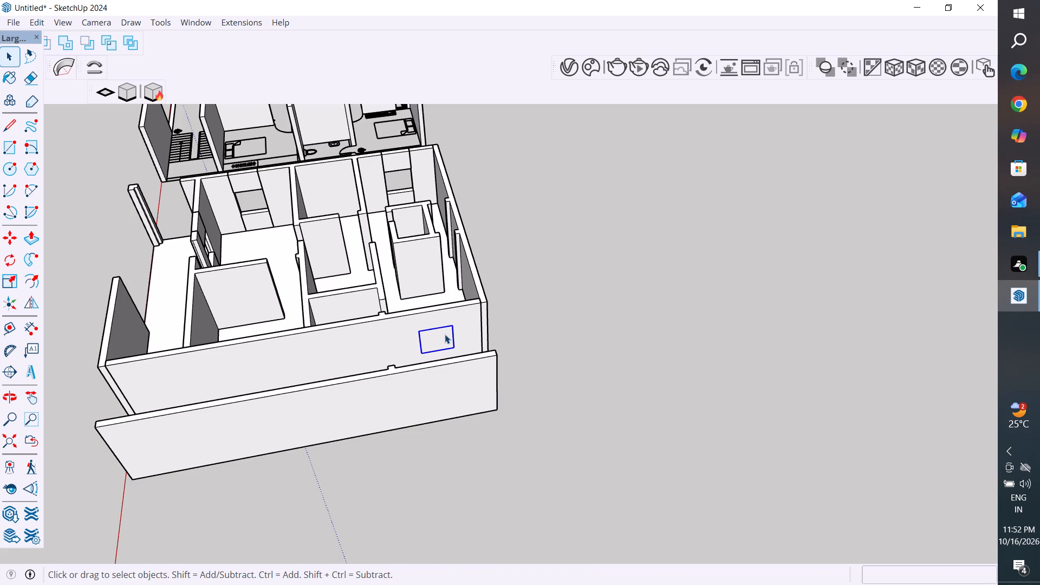
pyautogui.press('m')
pyautogui.click(454, 348)
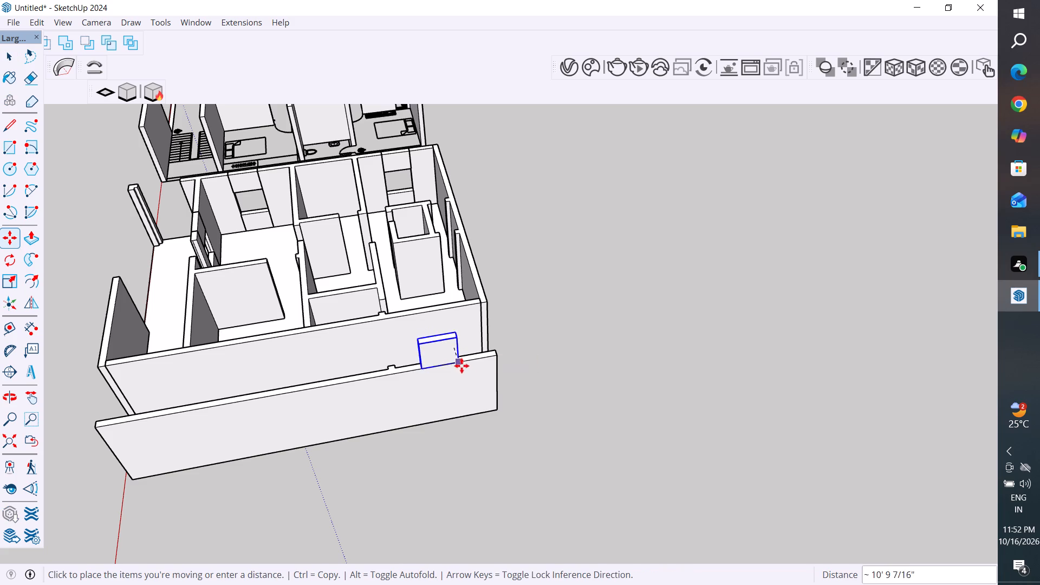
pyautogui.click(467, 404)
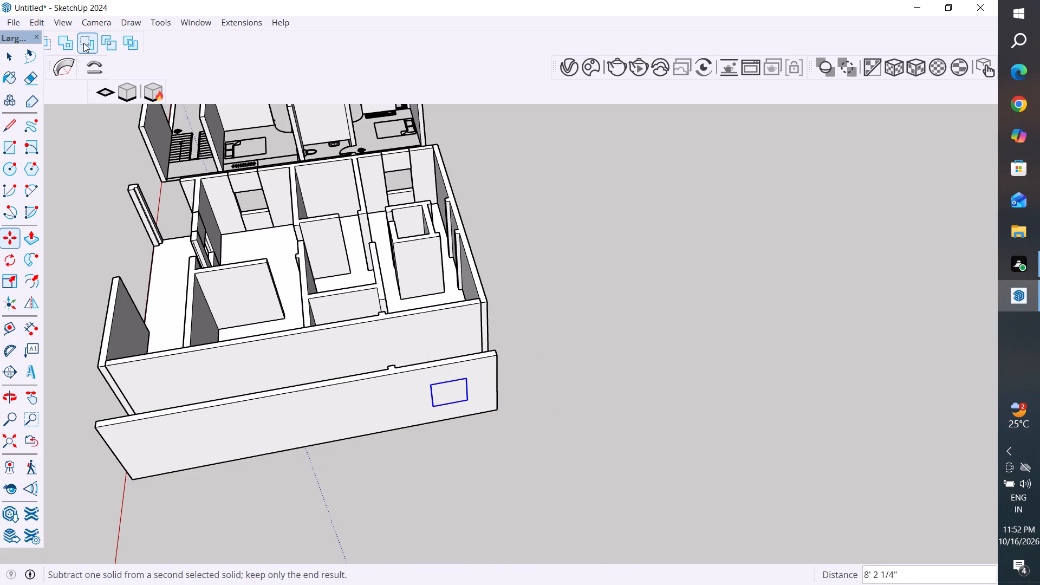
# Subtract the window block from the detached wall to cut the window opening.
pyautogui.click(83, 43)
pyautogui.click(347, 404)
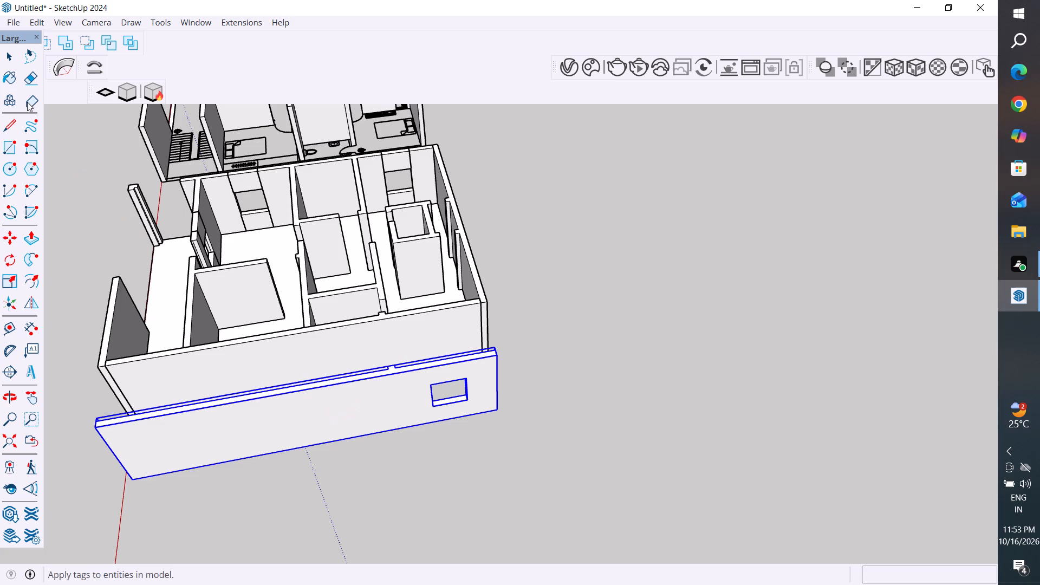
pyautogui.click(17, 62)
pyautogui.click(84, 267)
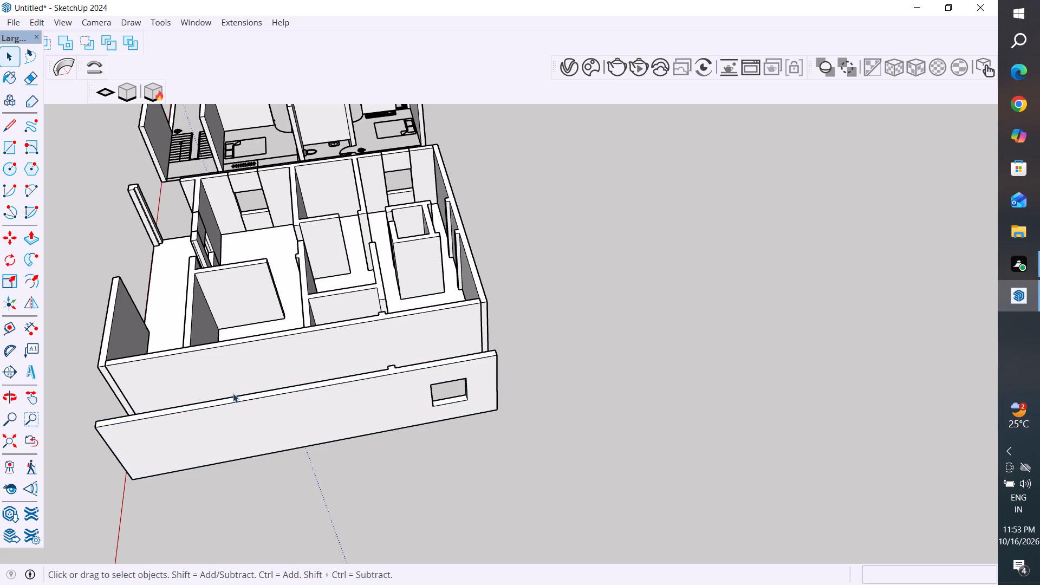
# Explode the wall group of the building copy next to the detached wall.
pyautogui.scroll(-4, 274, 398)
pyautogui.moveTo(331, 432); pyautogui.dragTo(630, 404, button='middle')
pyautogui.scroll(1, 587, 414)
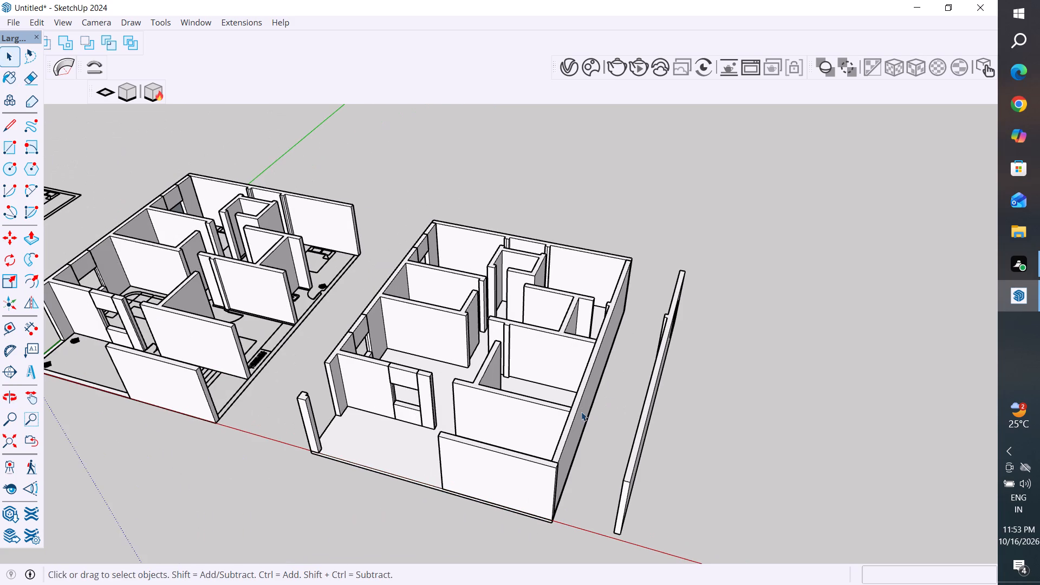
pyautogui.click(578, 409)
pyautogui.rightClick(578, 409)
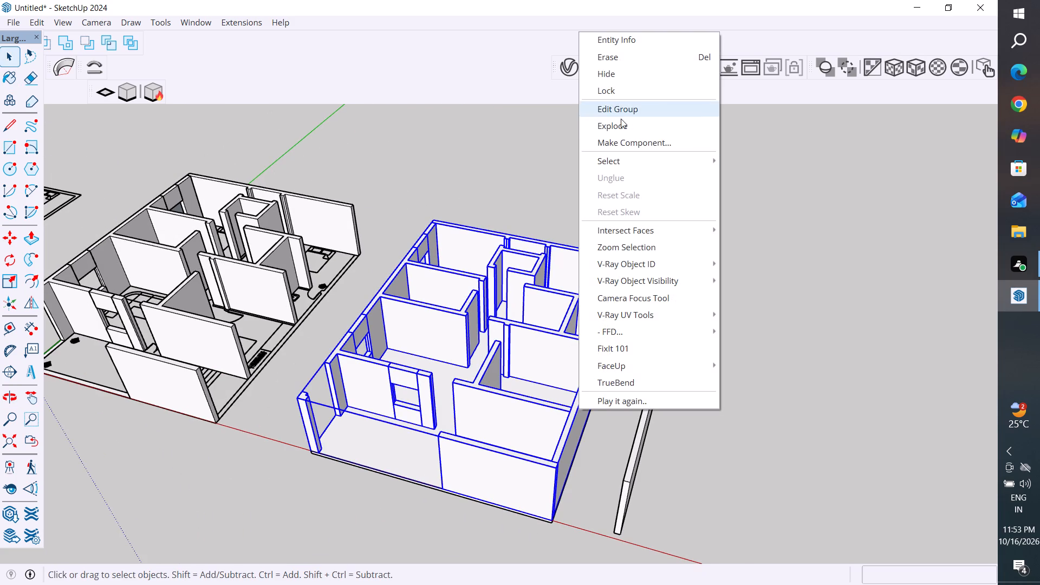
pyautogui.click(621, 121)
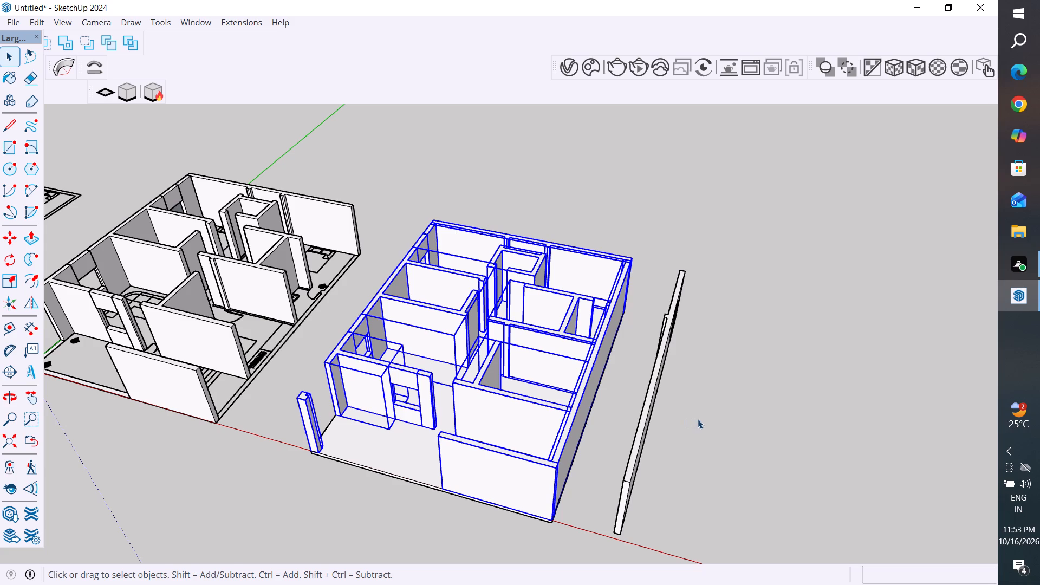
# Draw a 4' by 4' rectangle over the living room window opening in the furnished building's outer wall.
pyautogui.moveTo(698, 419); pyautogui.dragTo(503, 408, button='middle')
pyautogui.moveTo(420, 351); pyautogui.dragTo(430, 376, button='middle')
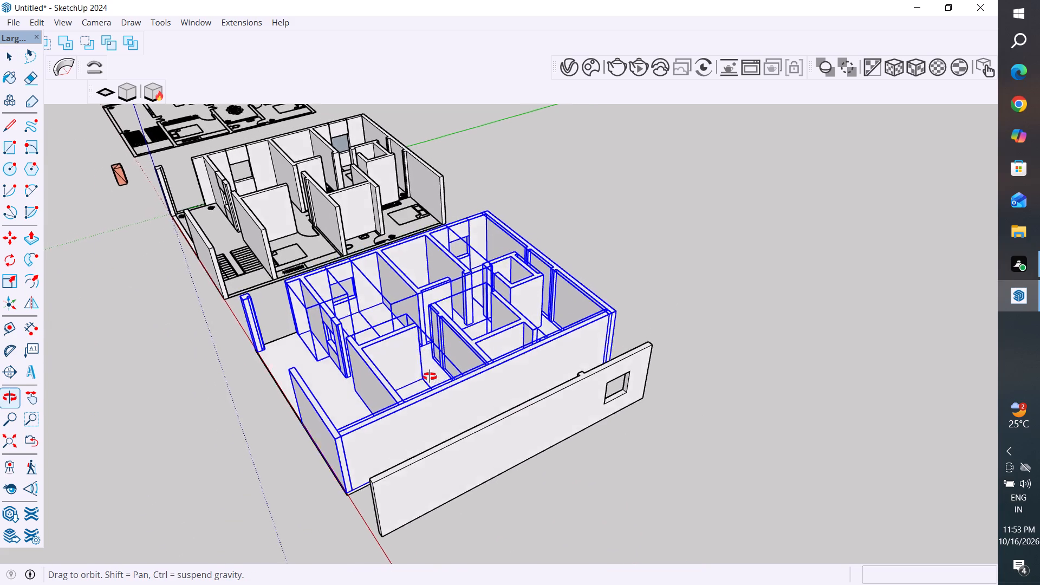
pyautogui.moveTo(430, 376); pyautogui.dragTo(347, 388, button='middle')
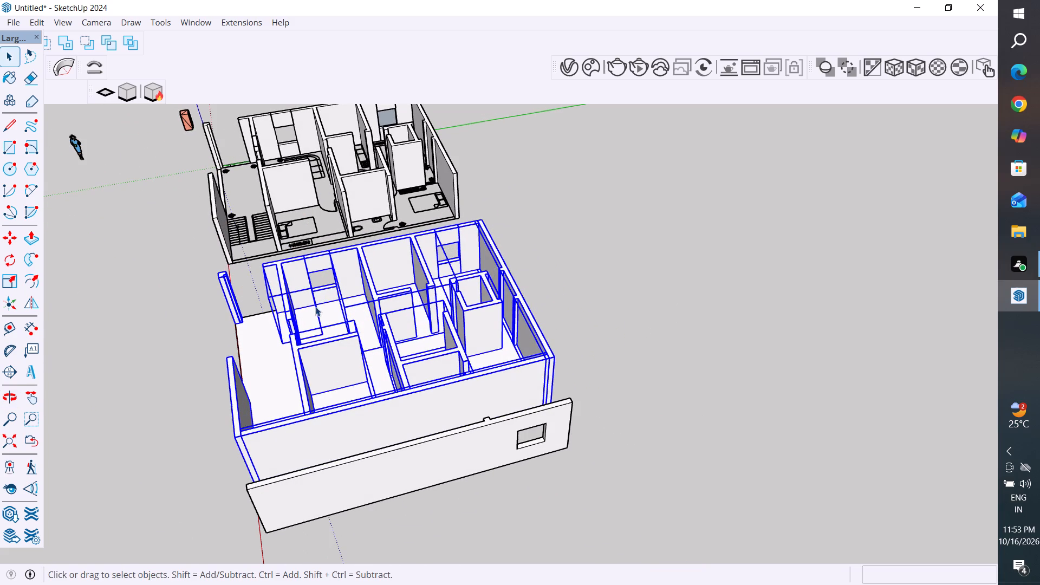
pyautogui.moveTo(322, 310); pyautogui.dragTo(741, 259, button='middle')
pyautogui.scroll(-3, 542, 302)
pyautogui.moveTo(356, 366); pyautogui.dragTo(738, 320, button='middle')
pyautogui.scroll(2, 522, 387)
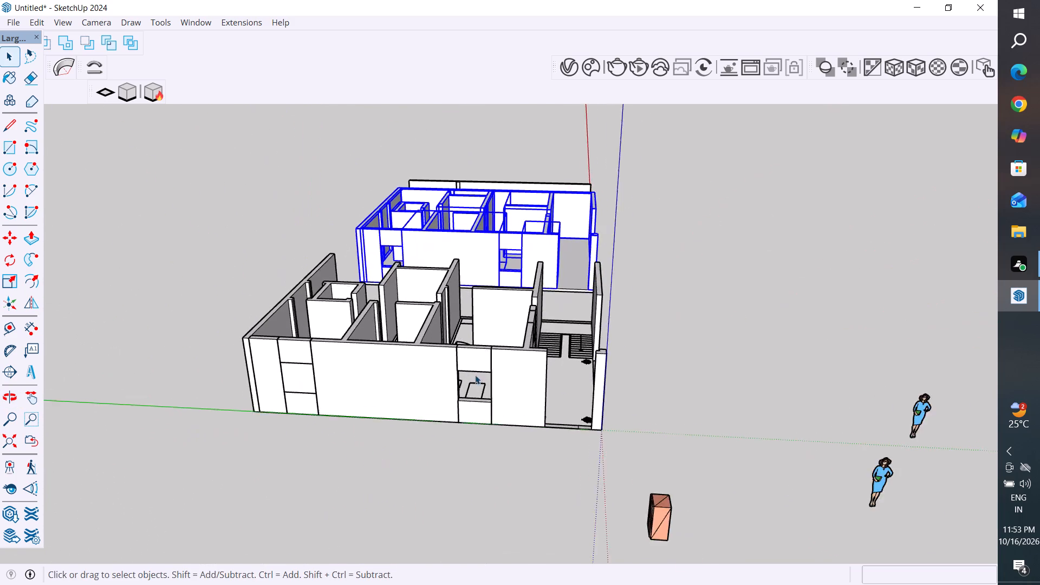
pyautogui.scroll(5, 475, 375)
pyautogui.moveTo(515, 331); pyautogui.dragTo(532, 291, button='middle')
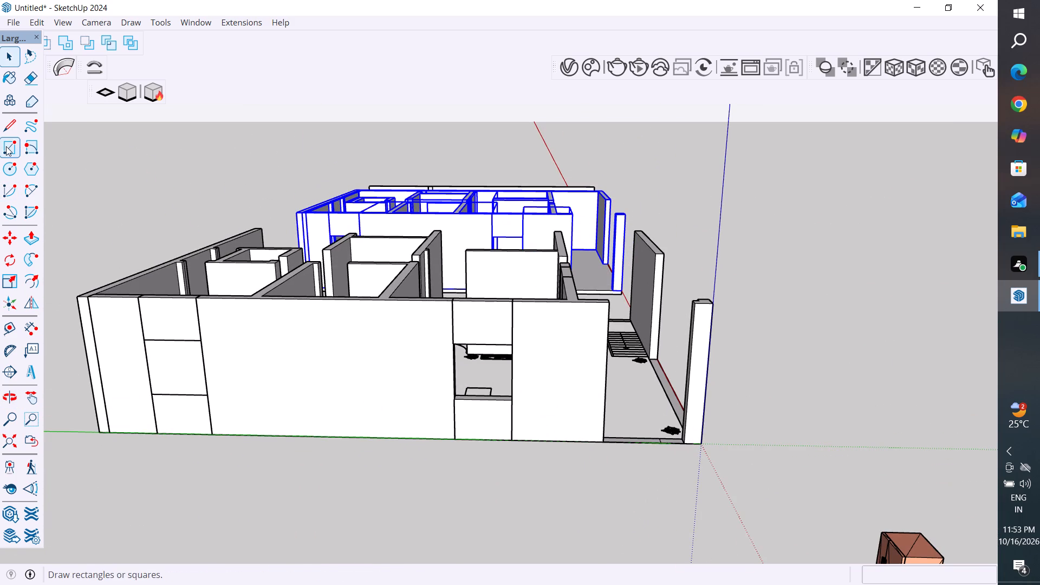
pyautogui.click(6, 146)
pyautogui.scroll(3, 510, 399)
pyautogui.click(510, 399)
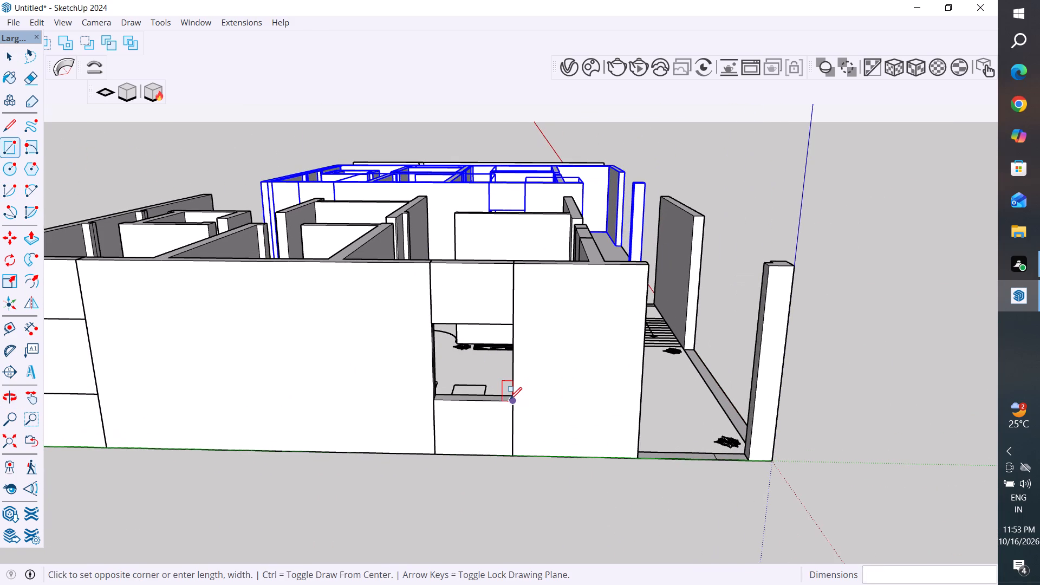
pyautogui.click(432, 327)
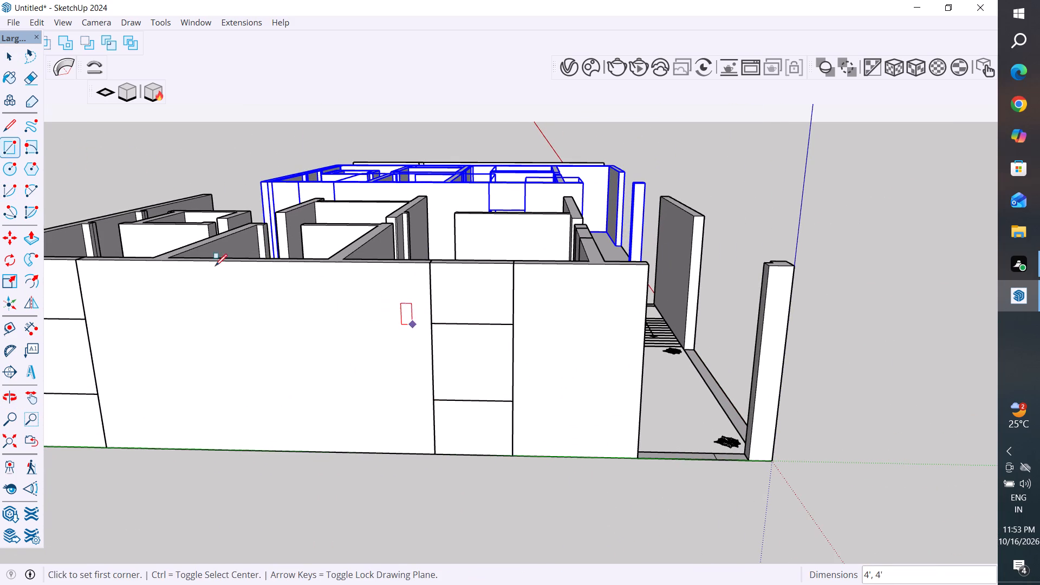
pyautogui.click(14, 52)
# Move the rectangular face out of the living room window opening, 3' 9" outward from the wall.
pyautogui.scroll(-5, 529, 248)
pyautogui.moveTo(628, 329); pyautogui.dragTo(406, 502, button='middle')
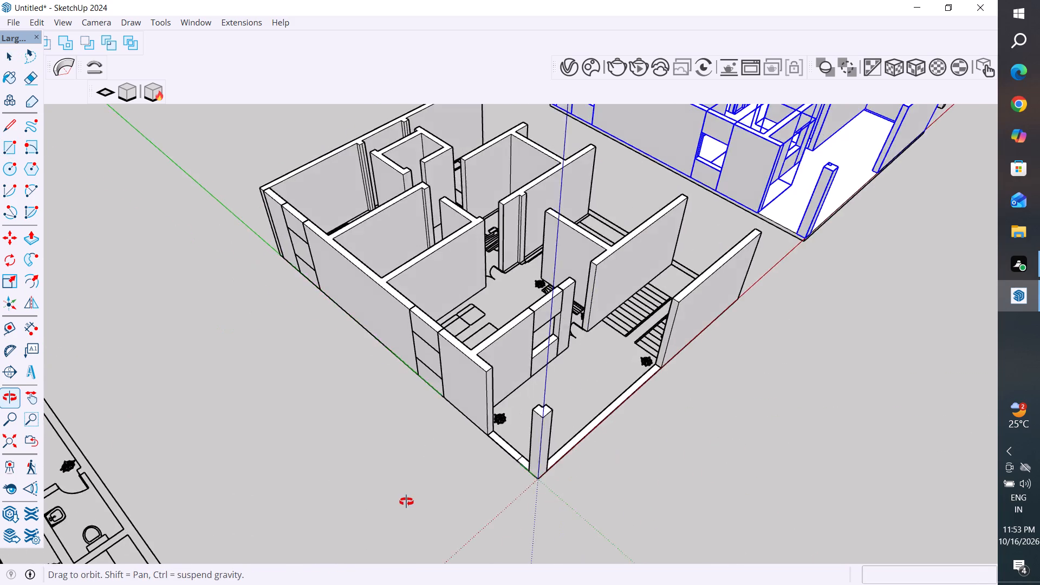
pyautogui.moveTo(406, 502); pyautogui.dragTo(405, 502, button='middle')
pyautogui.scroll(5, 419, 369)
pyautogui.click(431, 352)
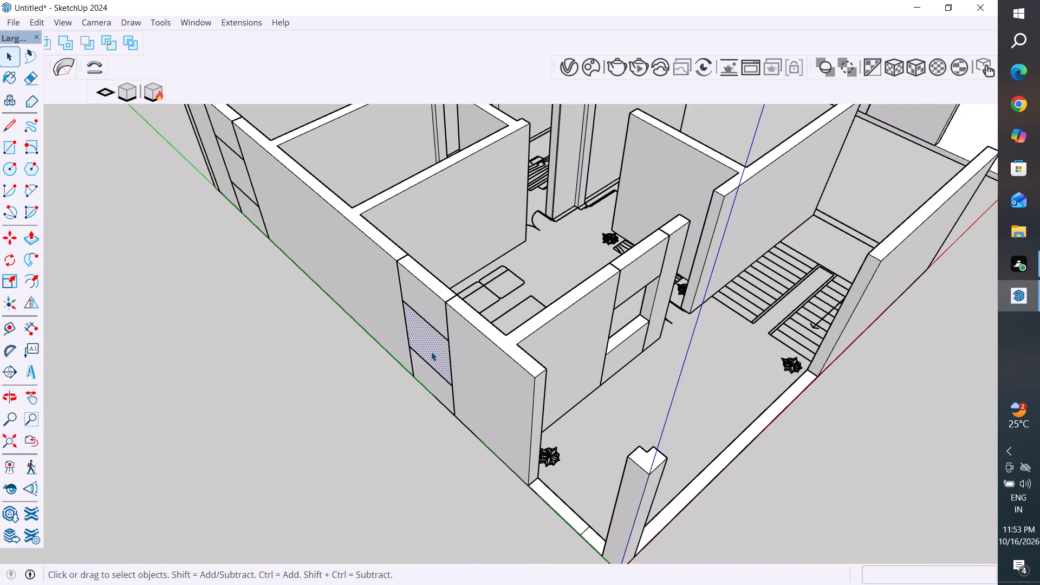
pyautogui.press('m')
pyautogui.press('Return')
pyautogui.click(431, 352)
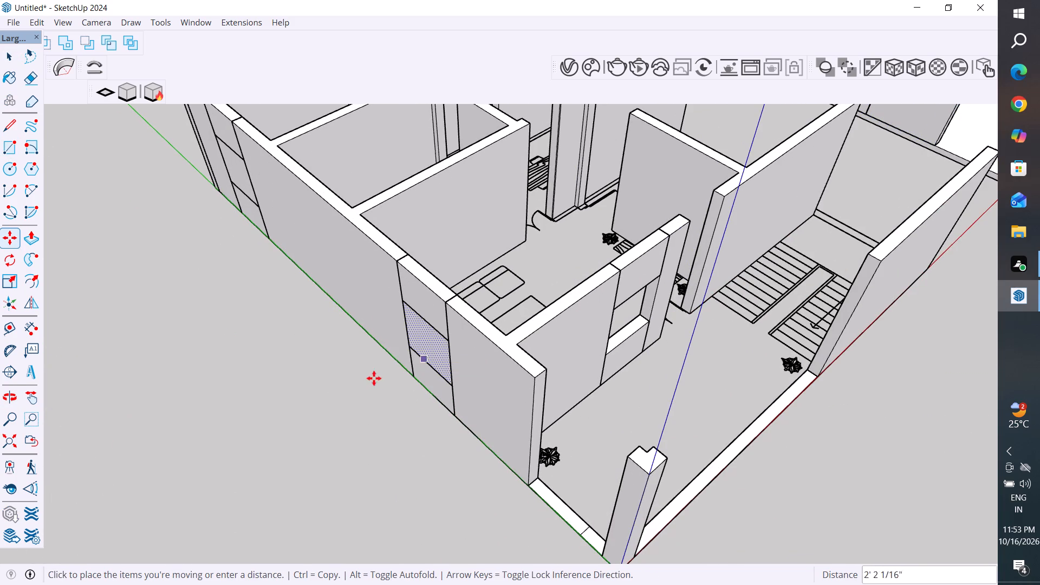
pyautogui.click(373, 395)
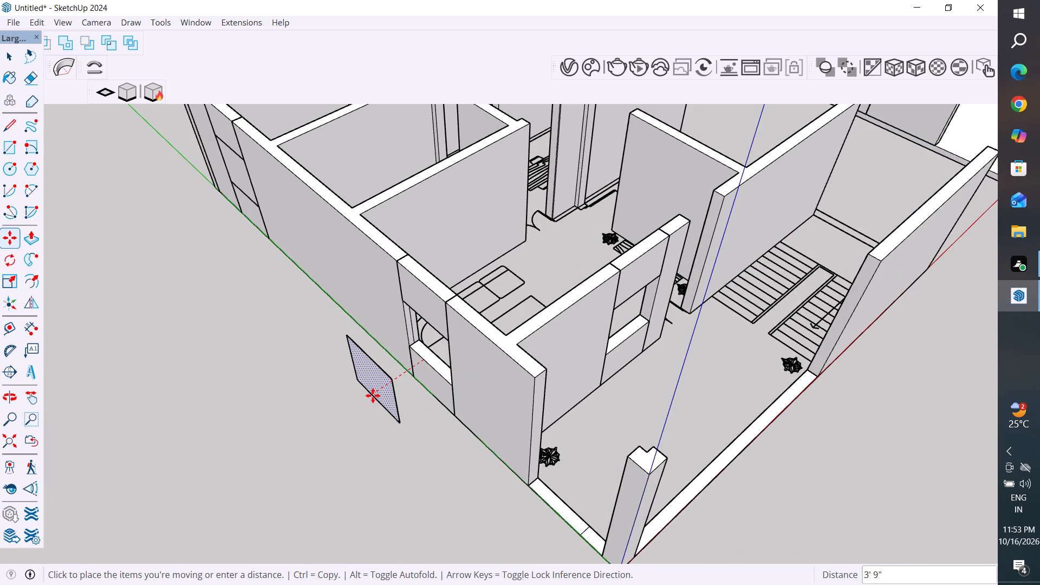
pyautogui.click(19, 62)
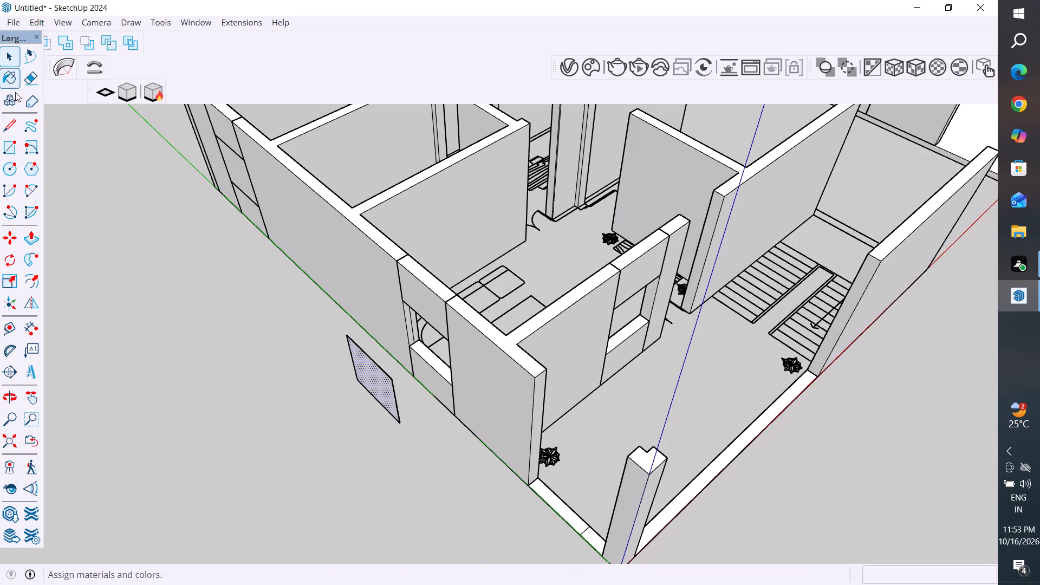
pyautogui.click(100, 242)
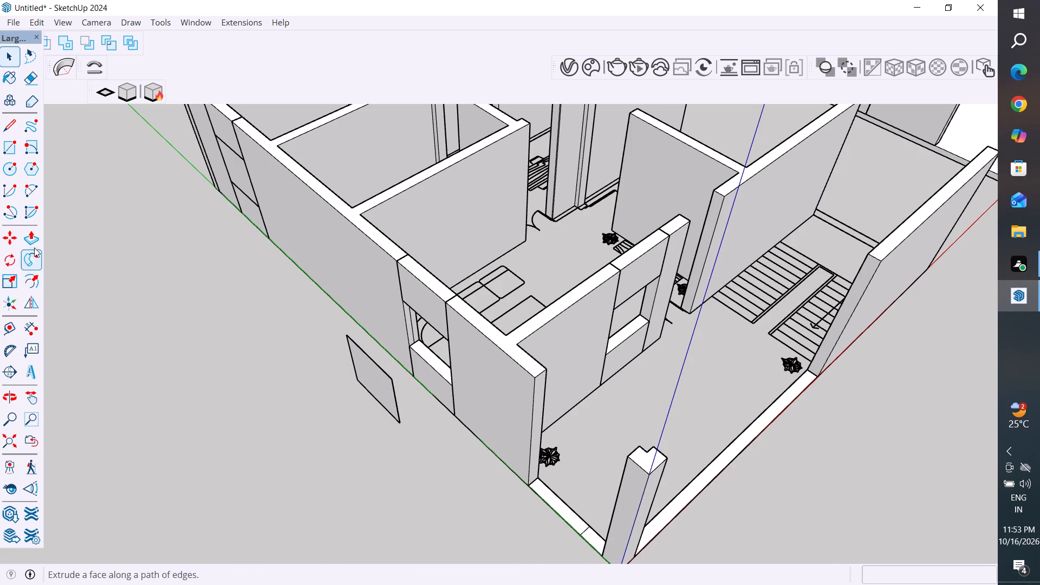
# Extrude the moved window face 10" into a solid block with Push/Pull.
pyautogui.click(34, 239)
pyautogui.scroll(2, 405, 406)
pyautogui.click(374, 387)
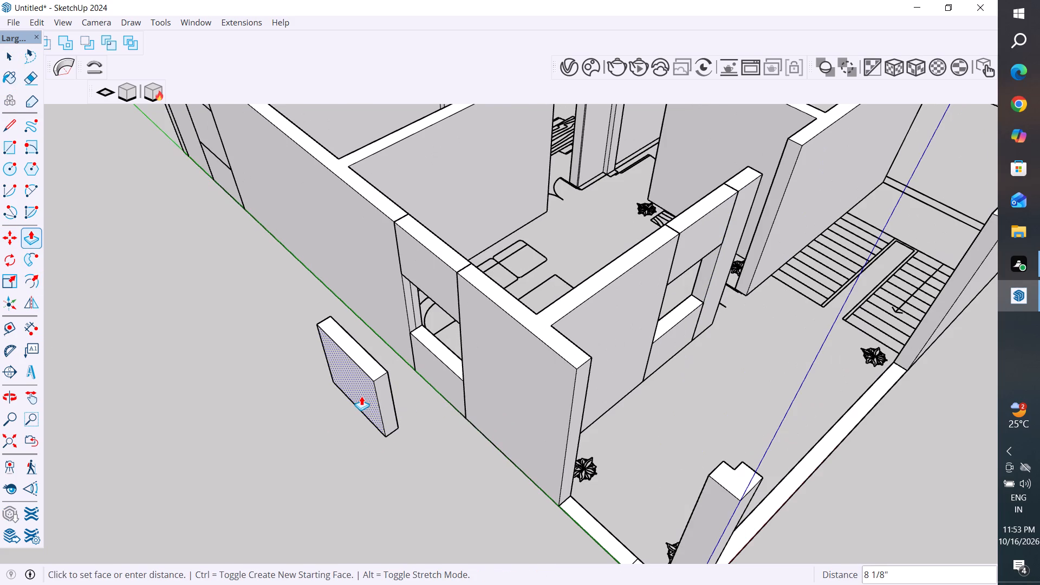
pyautogui.write('10"')
pyautogui.press('Return')
pyautogui.click(4, 61)
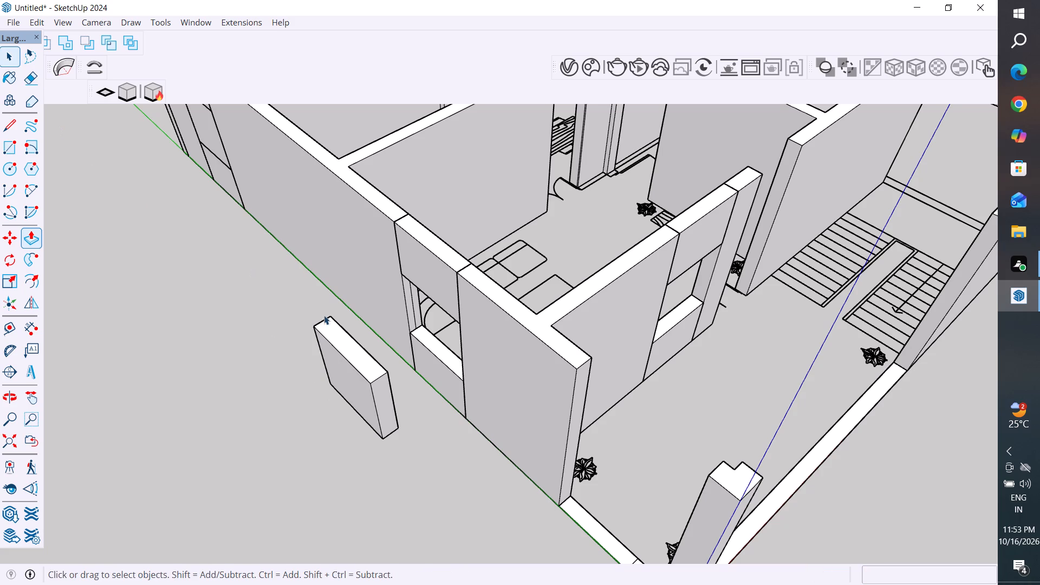
# Make the whole extruded window block a group.
pyautogui.tripleClick(379, 378)
pyautogui.click(379, 378)
pyautogui.rightClick(379, 378)
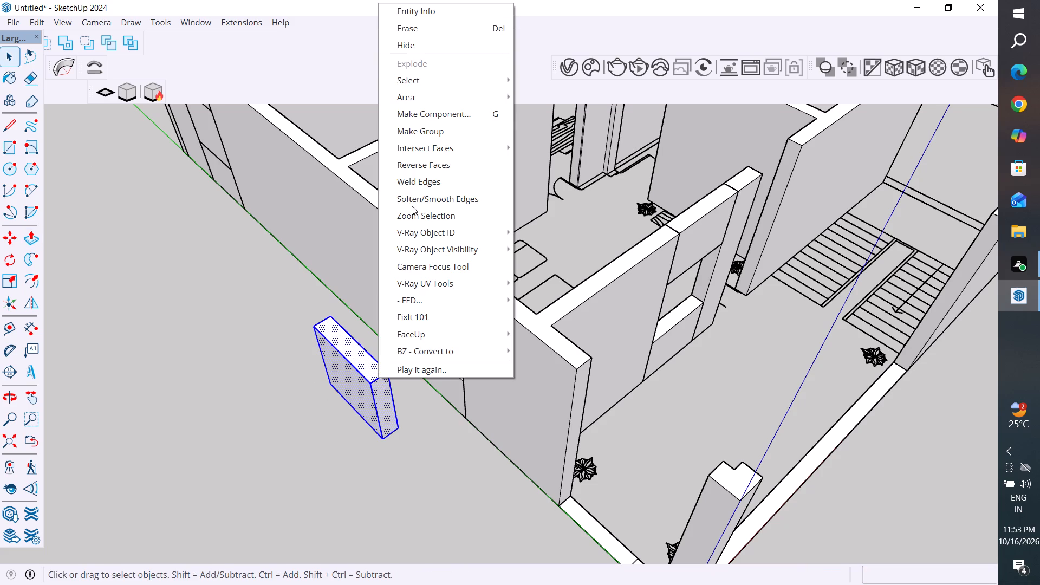
pyautogui.click(421, 132)
# Move the grouped window block about 92' 6" along the red axis into the detached wall.
pyautogui.scroll(-6, 336, 478)
pyautogui.moveTo(720, 360); pyautogui.dragTo(433, 430, button='middle')
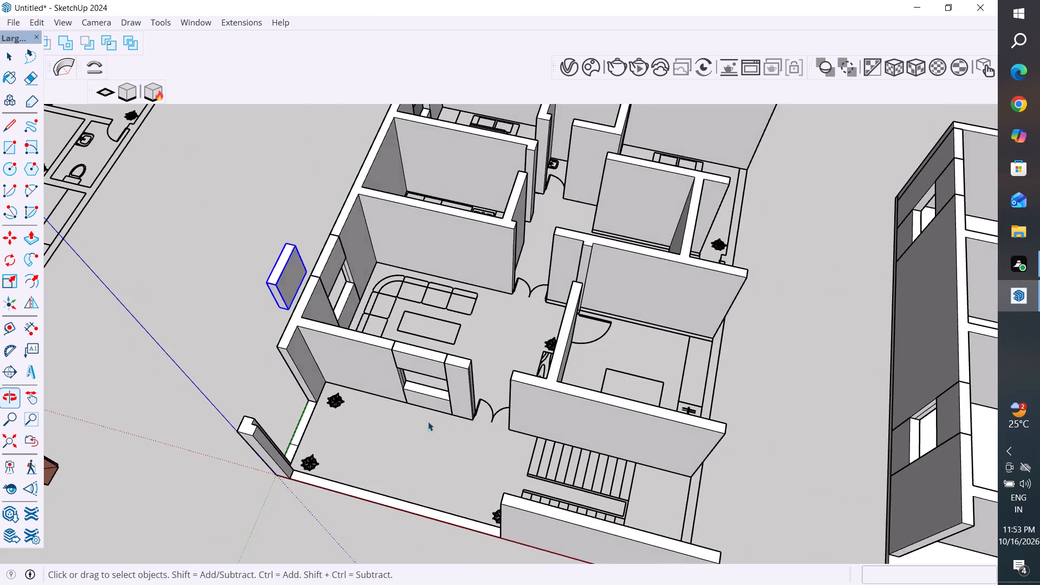
pyautogui.scroll(-5, 418, 414)
pyautogui.scroll(-5, 356, 360)
pyautogui.moveTo(479, 424); pyautogui.dragTo(563, 433, button='middle')
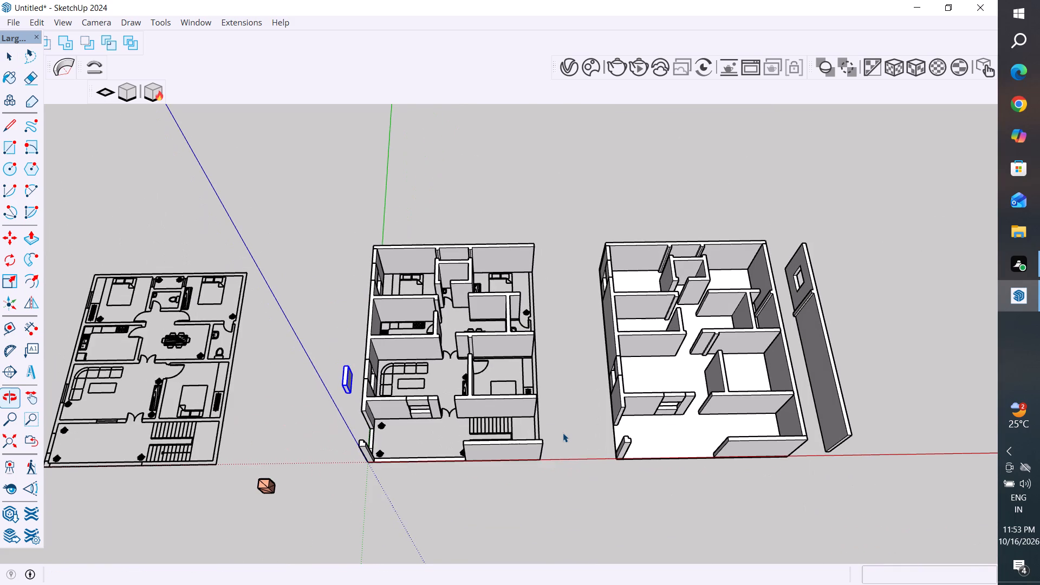
pyautogui.scroll(-4, 362, 369)
pyautogui.scroll(2, 619, 422)
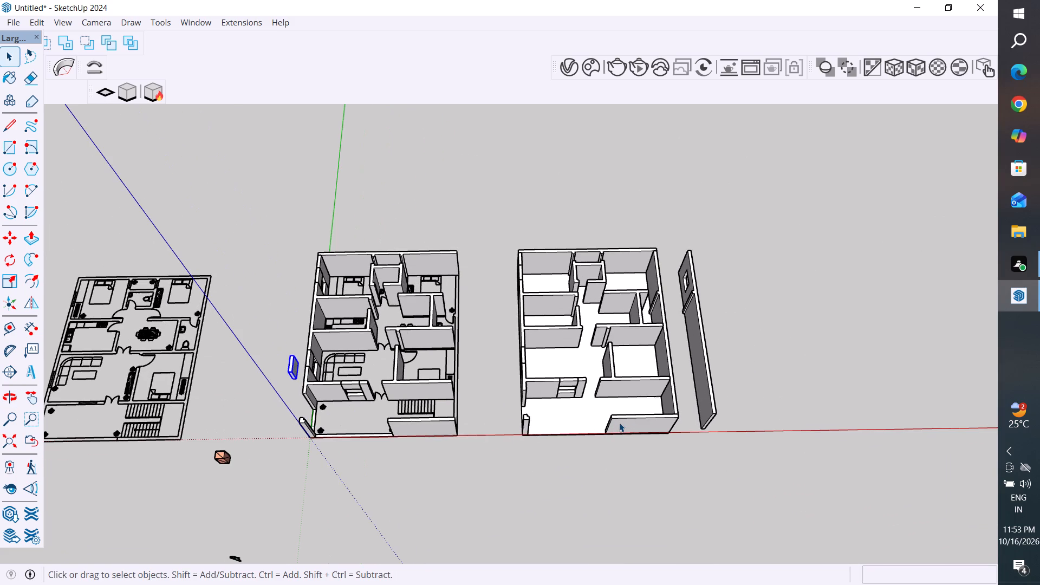
pyautogui.press('m')
pyautogui.scroll(5, 298, 398)
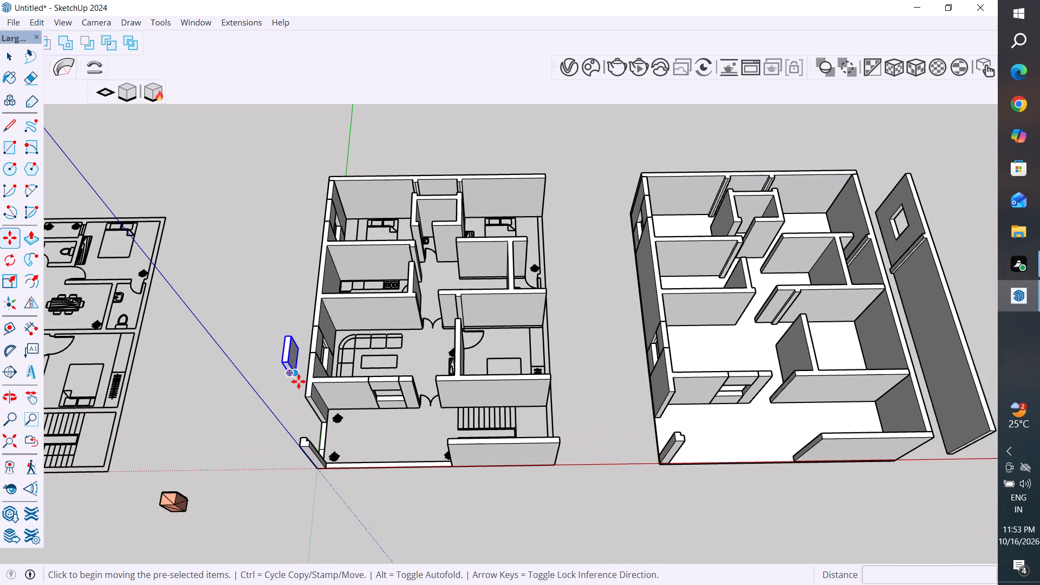
pyautogui.scroll(8, 311, 351)
pyautogui.click(287, 379)
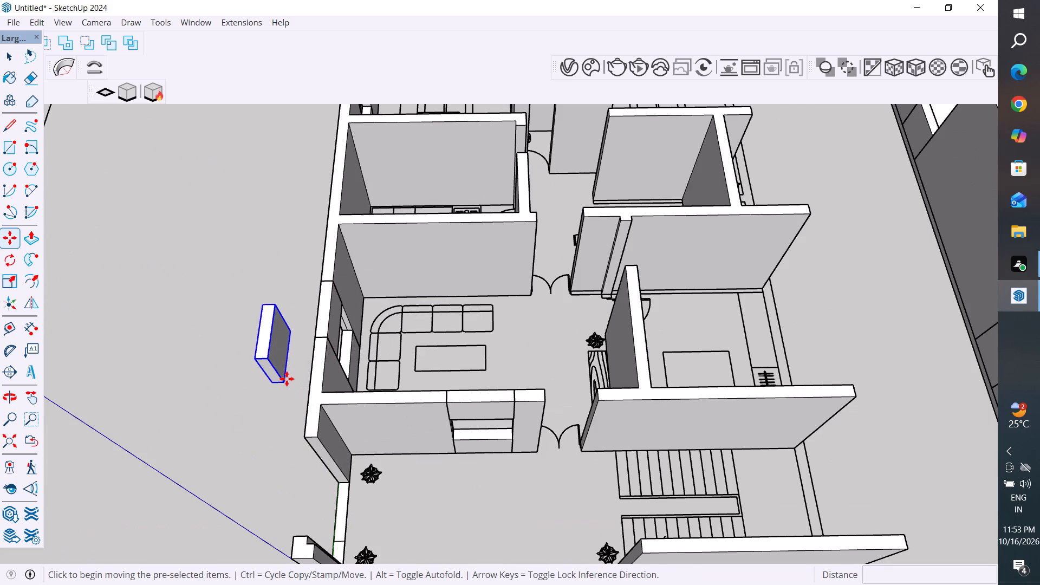
pyautogui.scroll(-11, 281, 376)
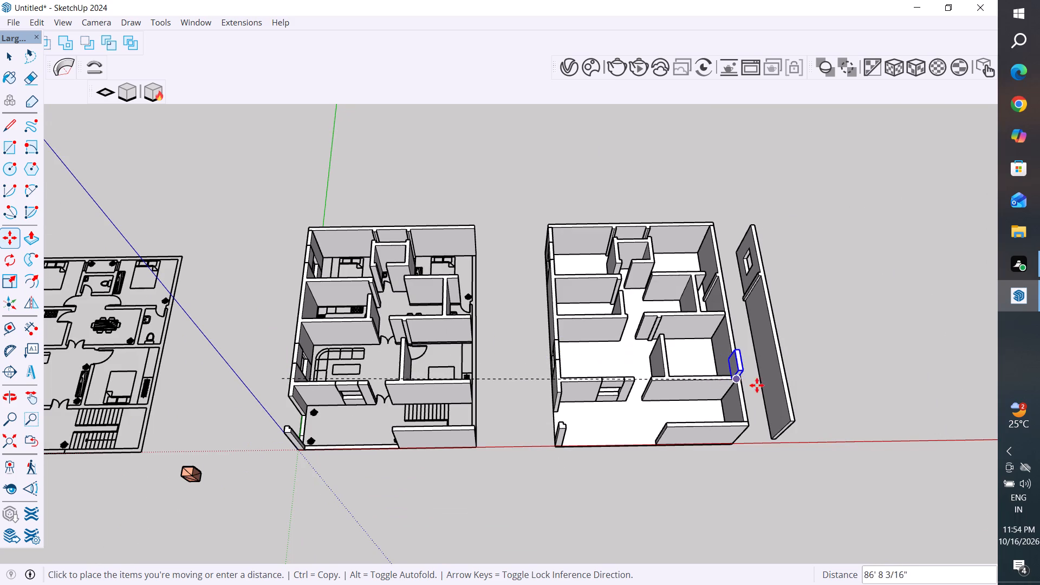
pyautogui.scroll(3, 763, 368)
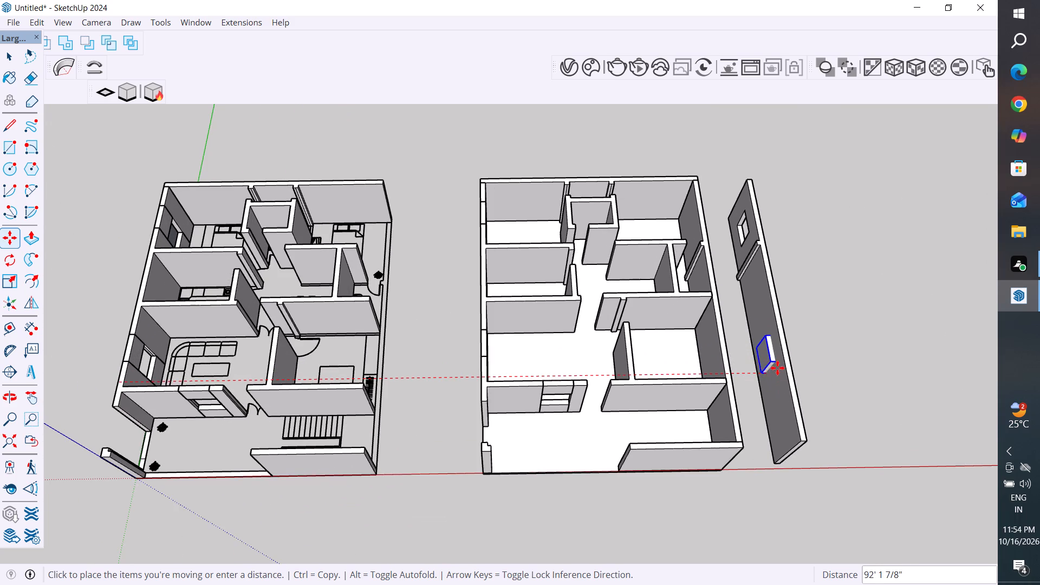
pyautogui.scroll(4, 777, 368)
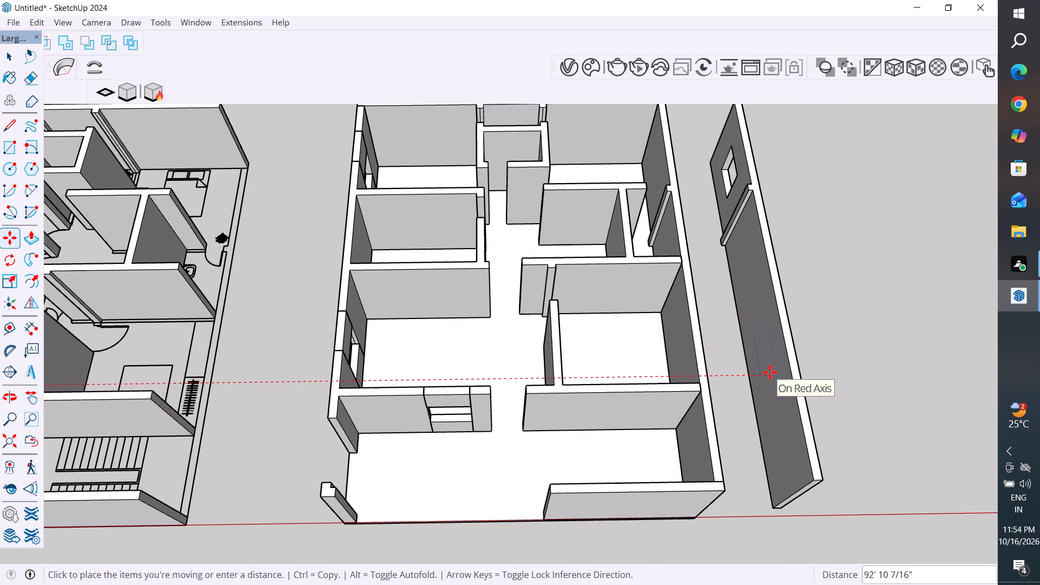
pyautogui.scroll(4, 770, 372)
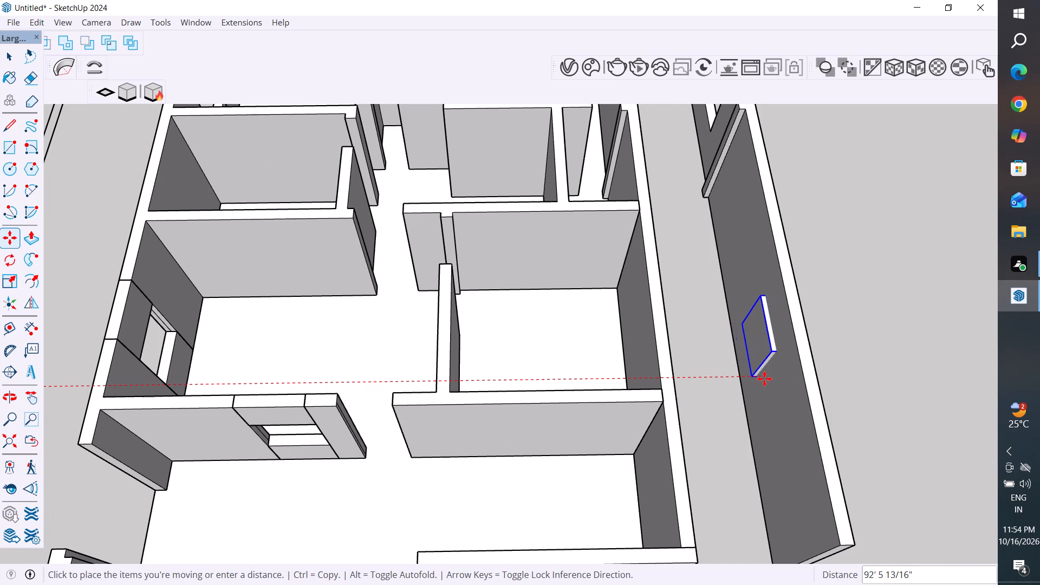
pyautogui.click(765, 379)
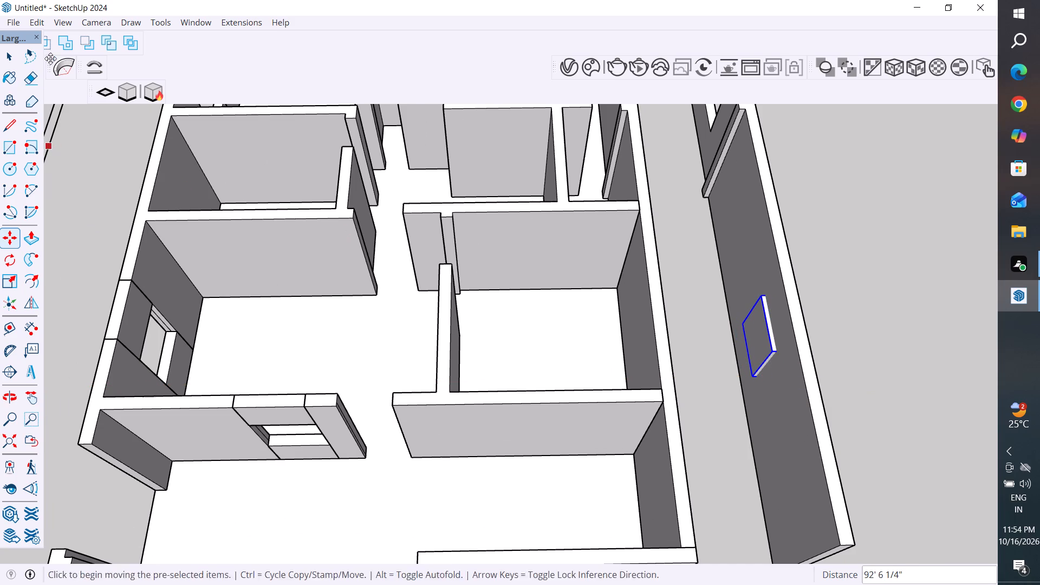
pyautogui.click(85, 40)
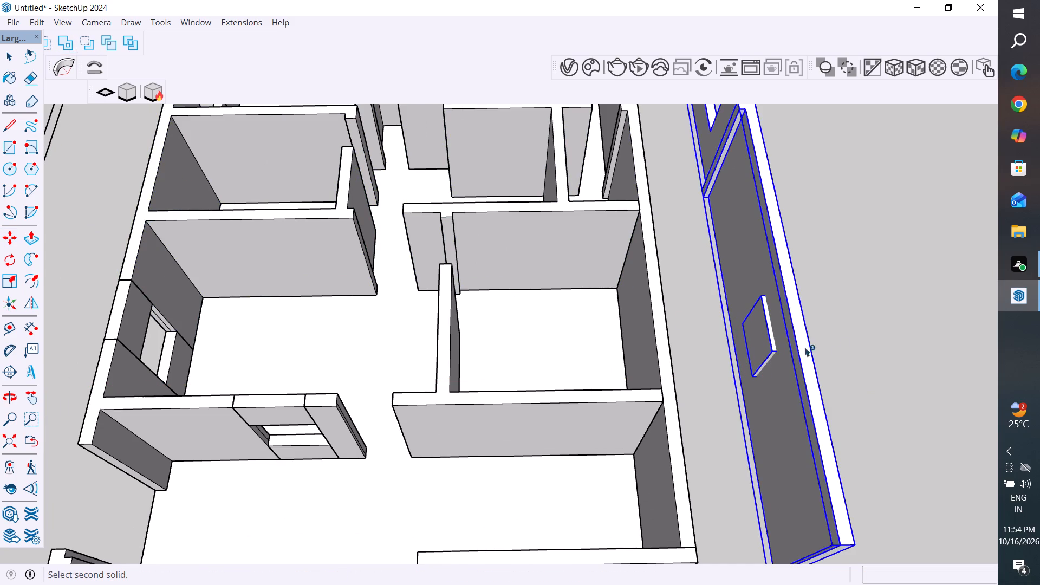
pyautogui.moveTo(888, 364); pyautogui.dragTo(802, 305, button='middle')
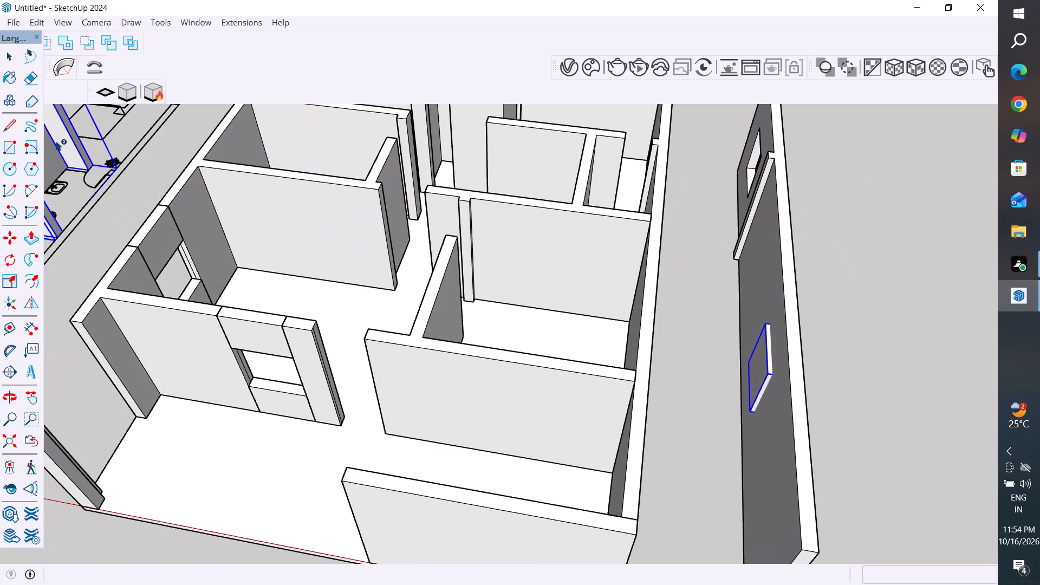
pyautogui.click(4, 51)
# Move the grouped window block about 2 15/16" further into the detached wall so its inner face sits flush.
pyautogui.click(714, 350)
pyautogui.scroll(4, 819, 447)
pyautogui.moveTo(770, 420); pyautogui.dragTo(862, 449, button='middle')
pyautogui.scroll(9, 776, 249)
pyautogui.click(668, 369)
pyautogui.scroll(3, 744, 316)
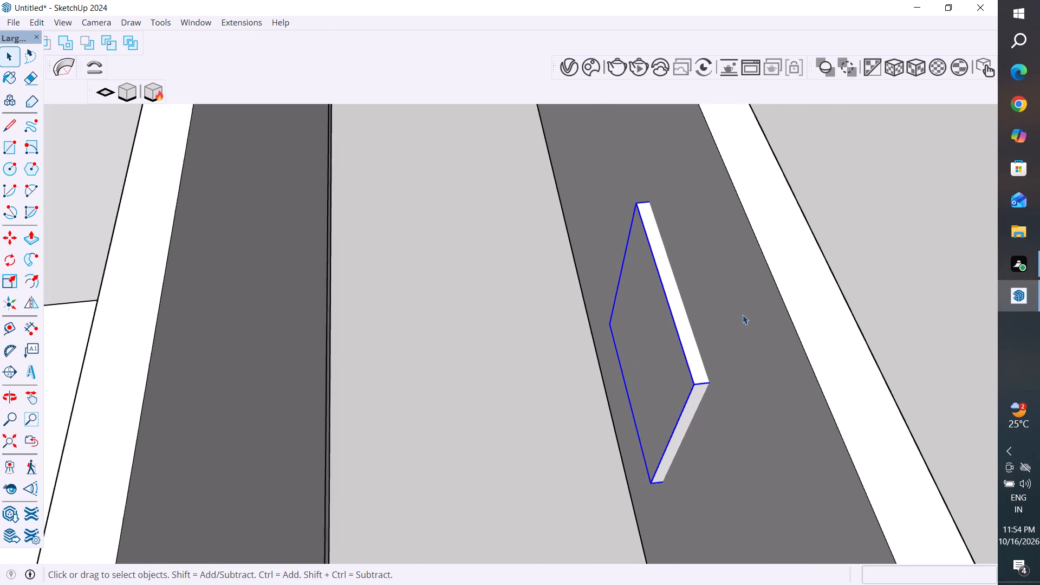
pyautogui.scroll(1, 743, 315)
pyautogui.press('m')
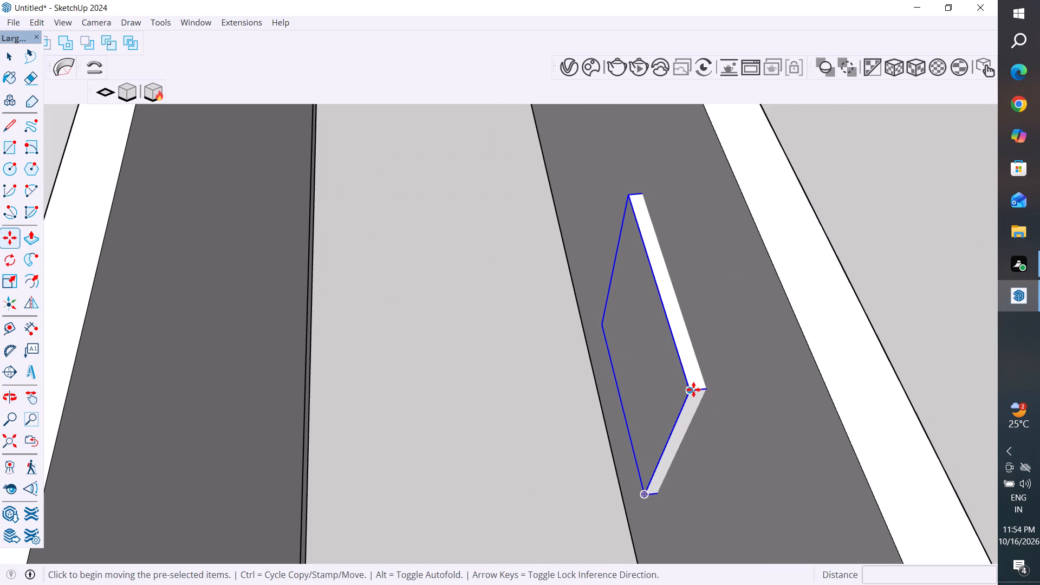
pyautogui.click(693, 389)
pyautogui.click(706, 389)
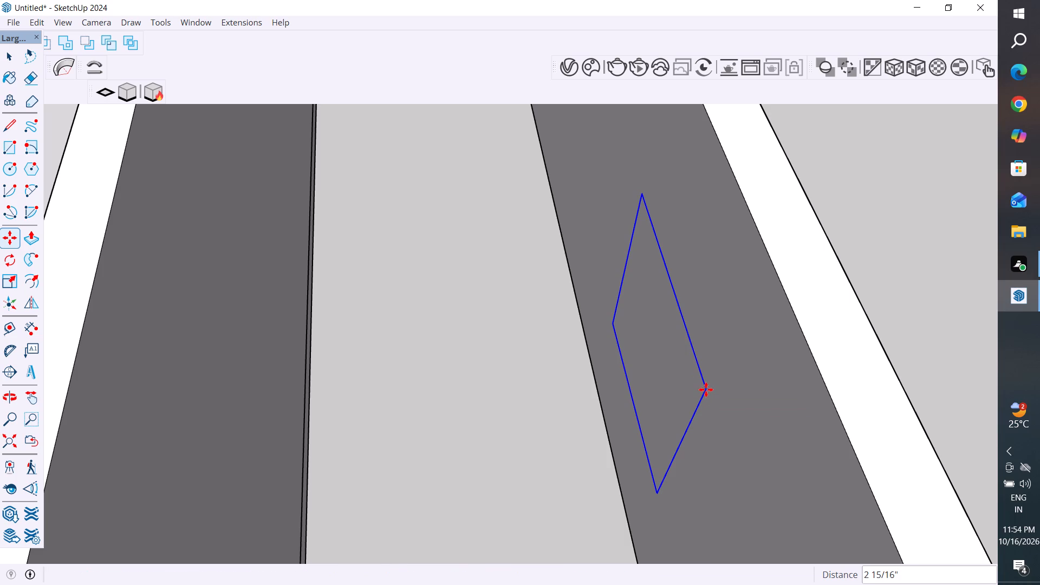
# Subtract the window block from the detached side wall to cut the living room window opening.
pyautogui.click(90, 42)
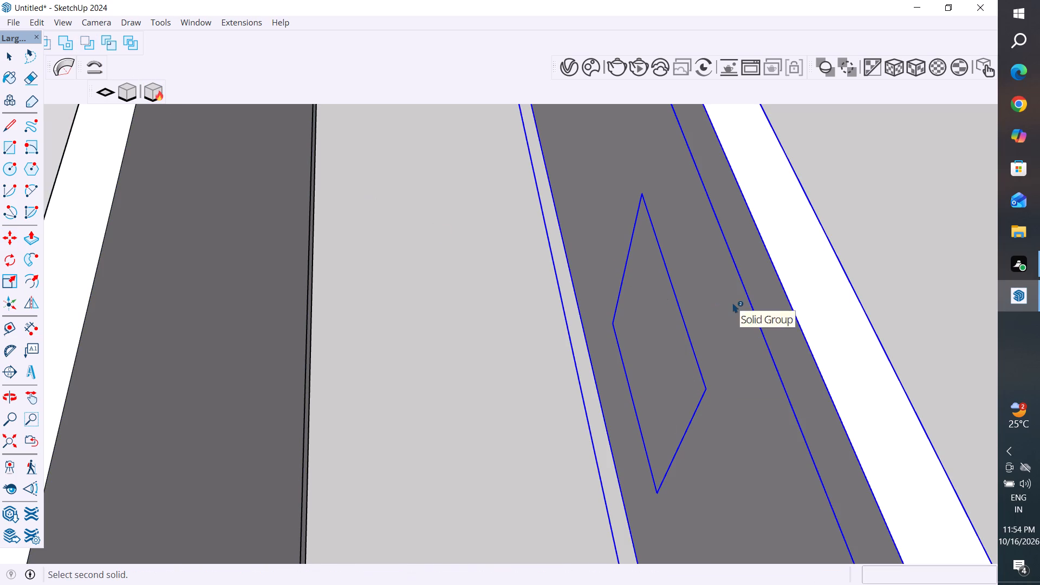
pyautogui.click(732, 303)
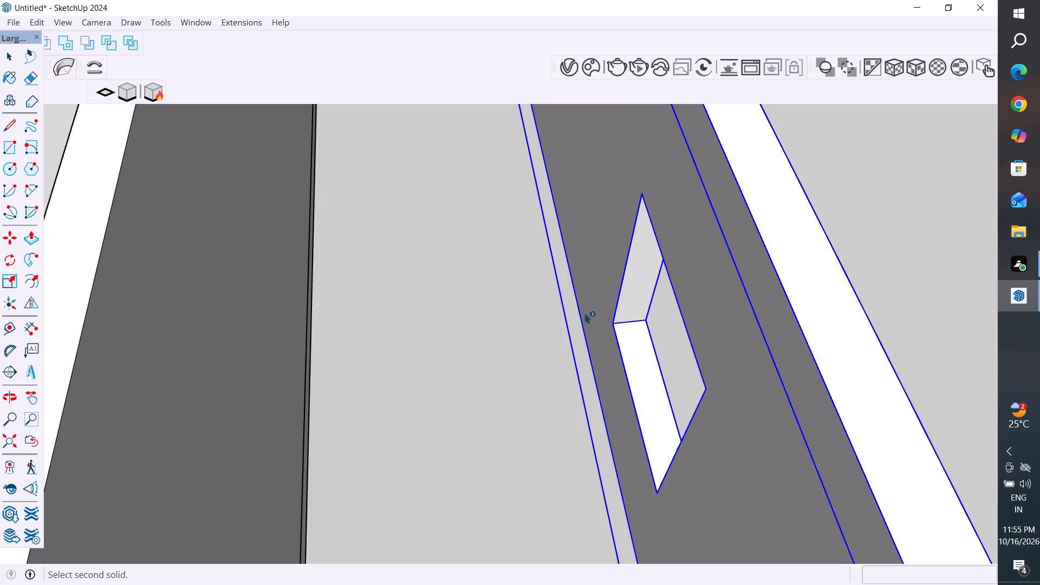
pyautogui.click(12, 58)
pyautogui.click(541, 335)
# Examine the detached side wall and its window openings next to the house model.
pyautogui.scroll(-3, 447, 409)
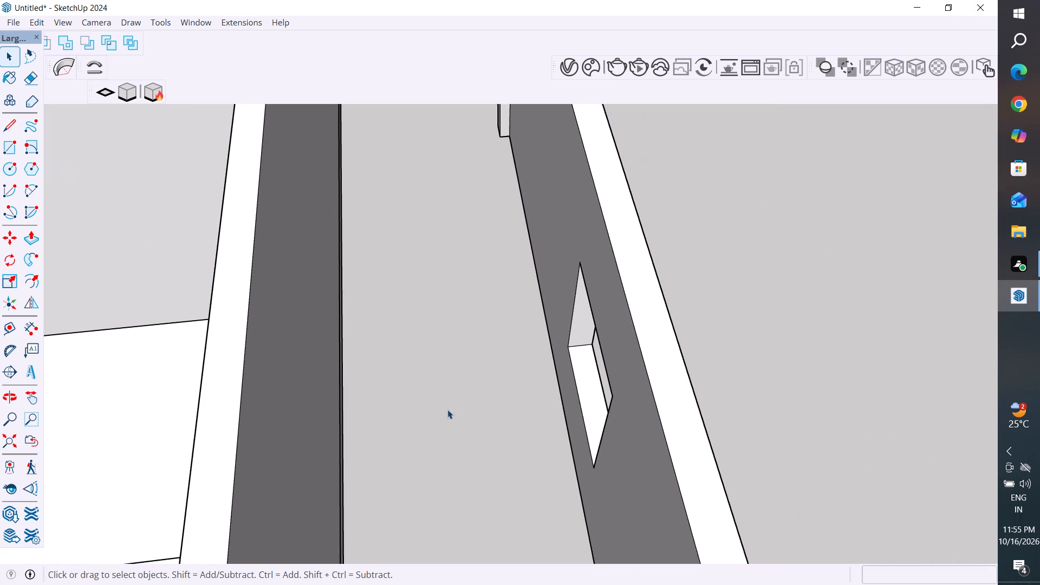
pyautogui.scroll(-2, 448, 428)
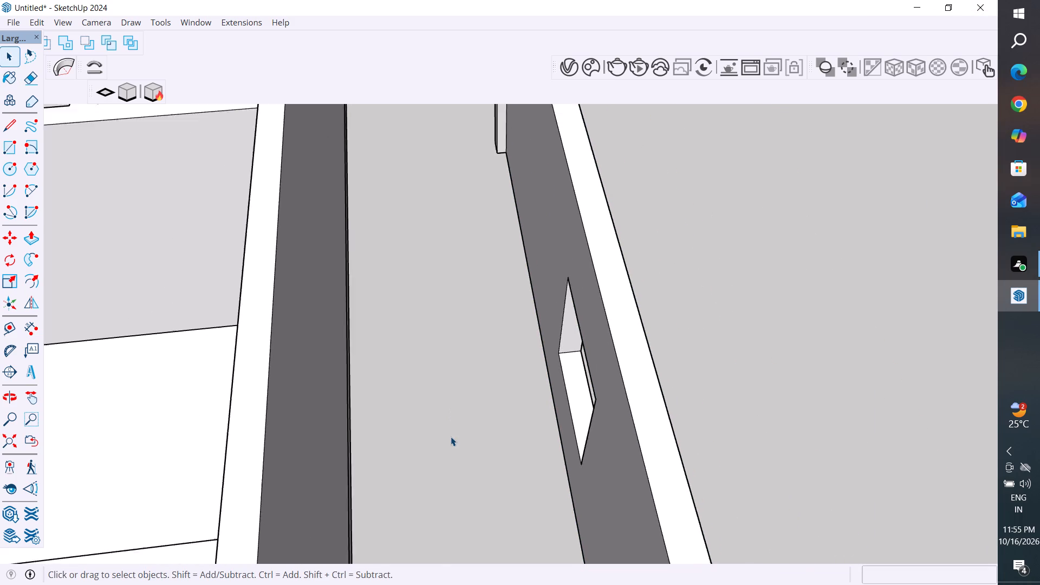
pyautogui.scroll(-11, 451, 437)
pyautogui.moveTo(550, 427); pyautogui.dragTo(508, 365, button='middle')
pyautogui.scroll(-4, 508, 247)
pyautogui.moveTo(608, 196); pyautogui.dragTo(612, 336, button='middle')
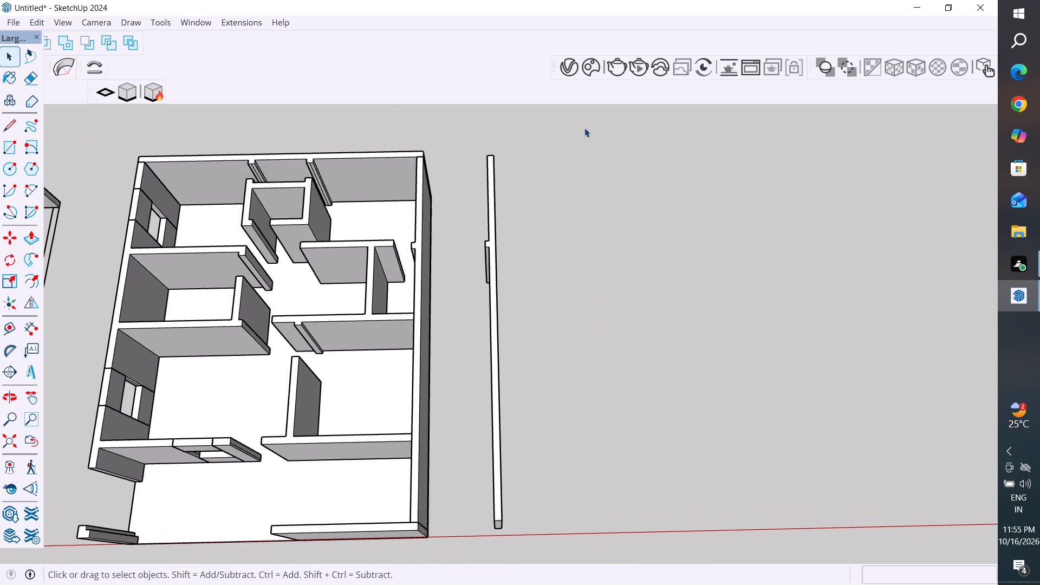
pyautogui.moveTo(583, 127); pyautogui.dragTo(465, 549)
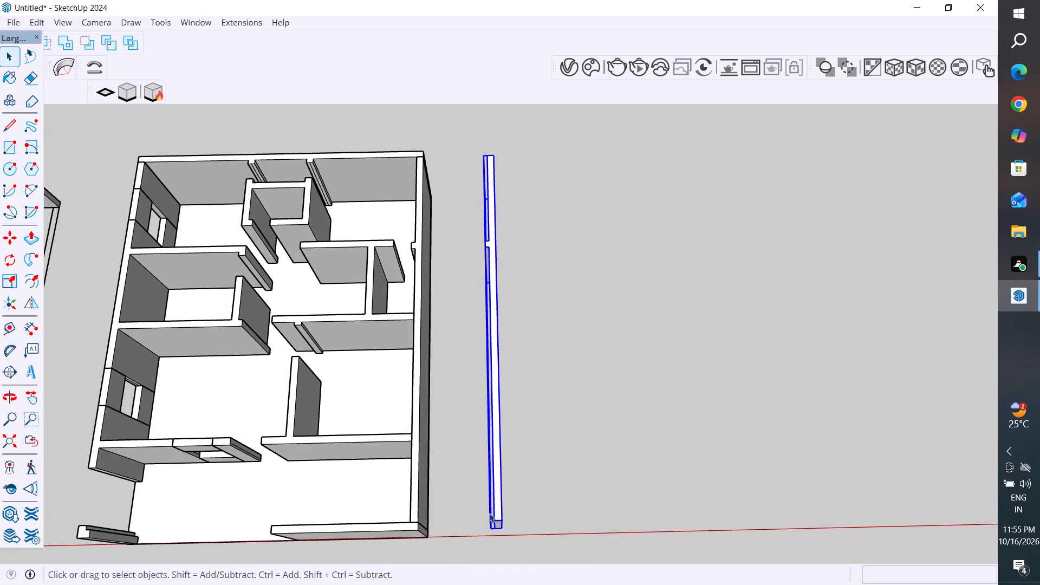
pyautogui.rightClick(497, 505)
pyautogui.click(709, 255)
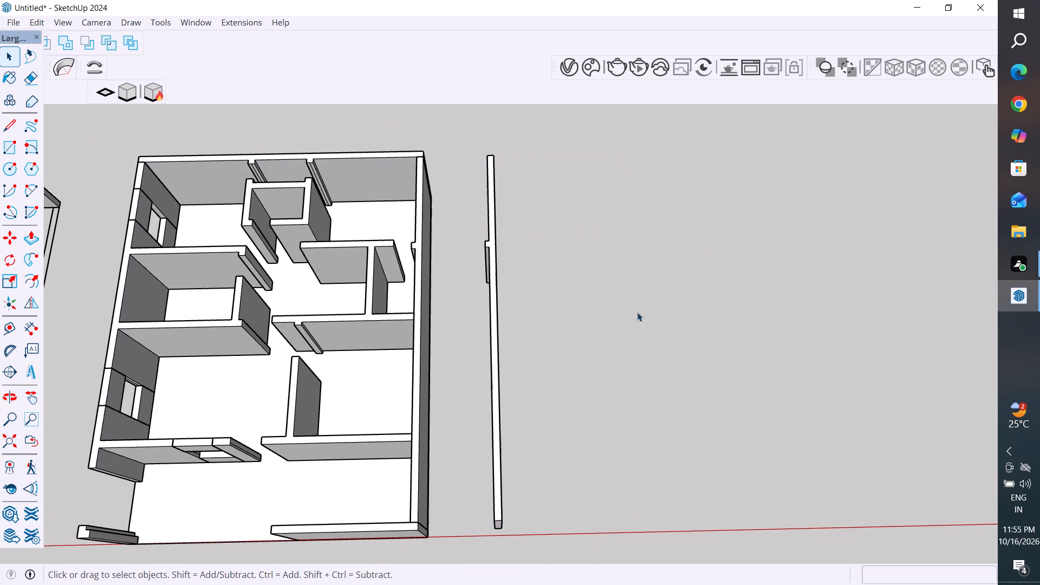
pyautogui.click(495, 386)
pyautogui.moveTo(588, 464); pyautogui.dragTo(564, 357, button='middle')
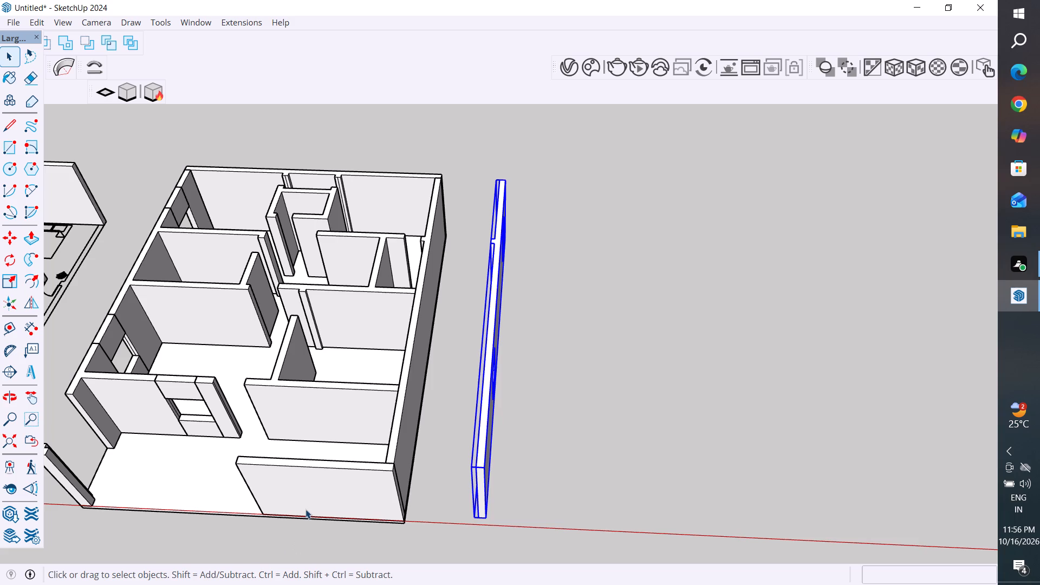
# Move the uncut side wall out of the house, about 18' 9" along the red axis beyond the windowed wall.
pyautogui.moveTo(355, 362); pyautogui.dragTo(540, 272, button='middle')
pyautogui.scroll(3, 487, 330)
pyautogui.click(483, 320)
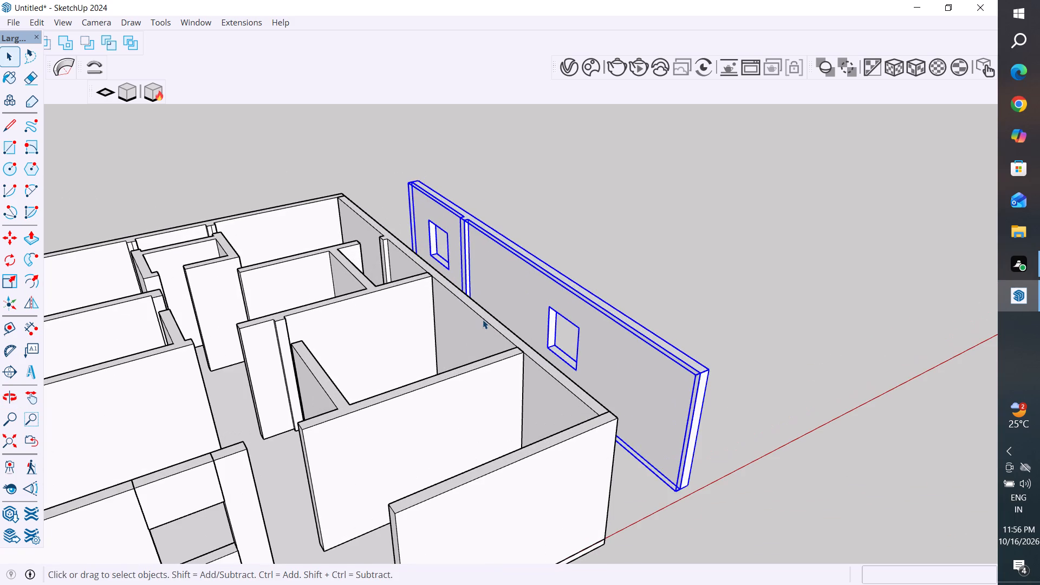
pyautogui.scroll(2, 512, 337)
pyautogui.click(551, 401)
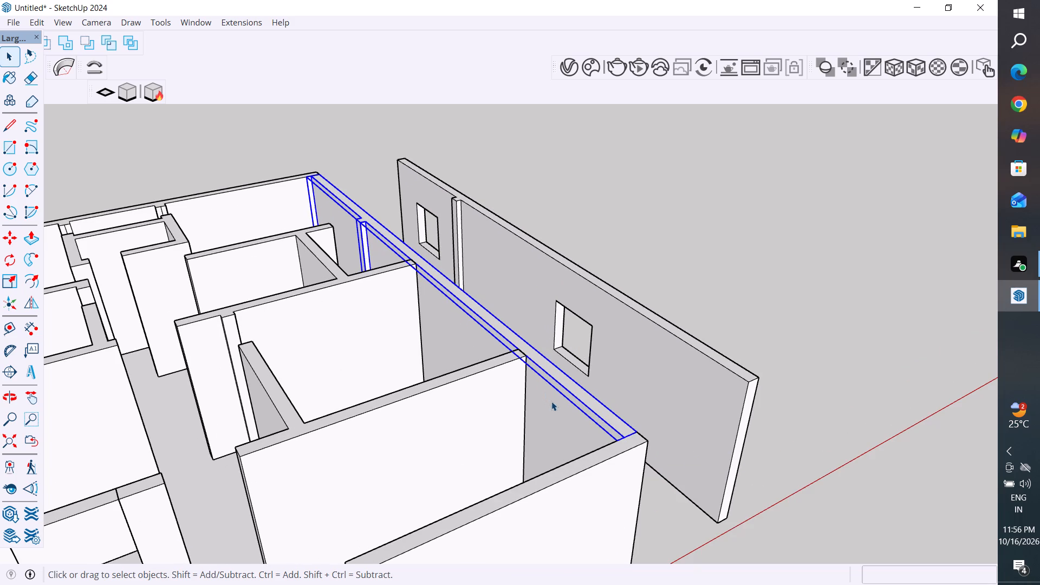
pyautogui.click(877, 428)
pyautogui.click(586, 417)
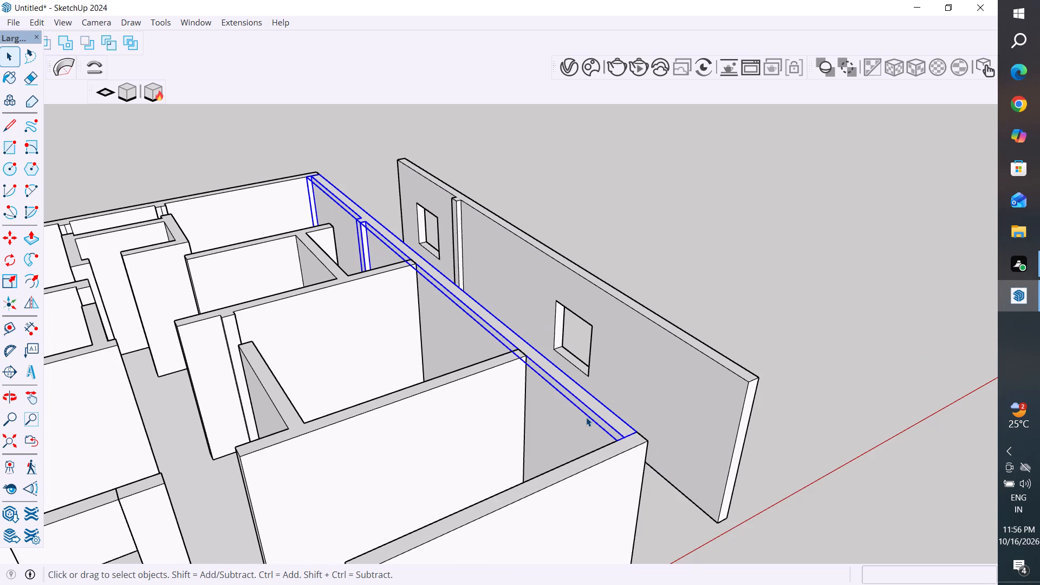
pyautogui.press('m')
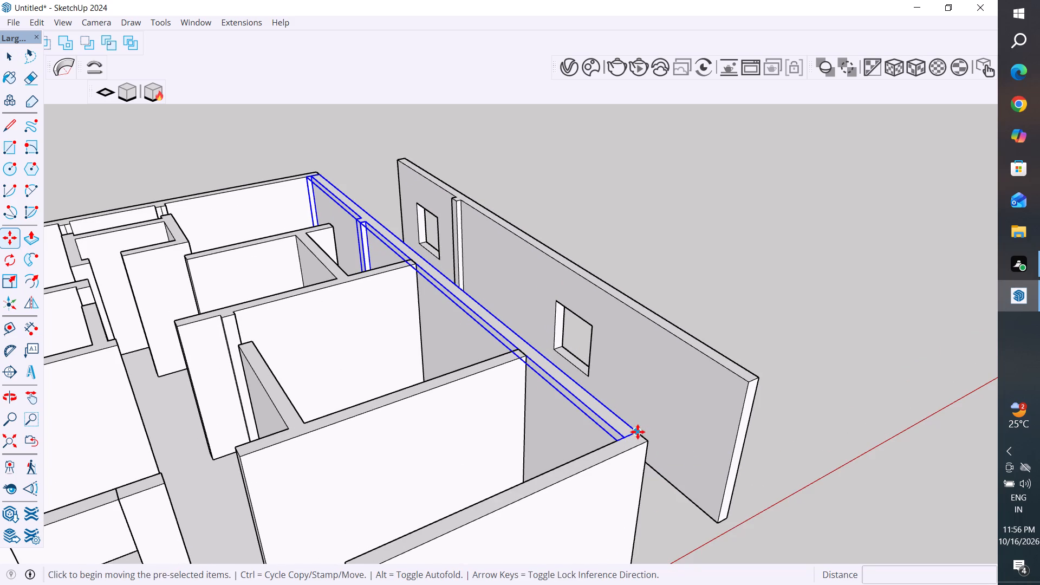
pyautogui.click(638, 432)
pyautogui.moveTo(887, 347); pyautogui.dragTo(571, 400, button='middle')
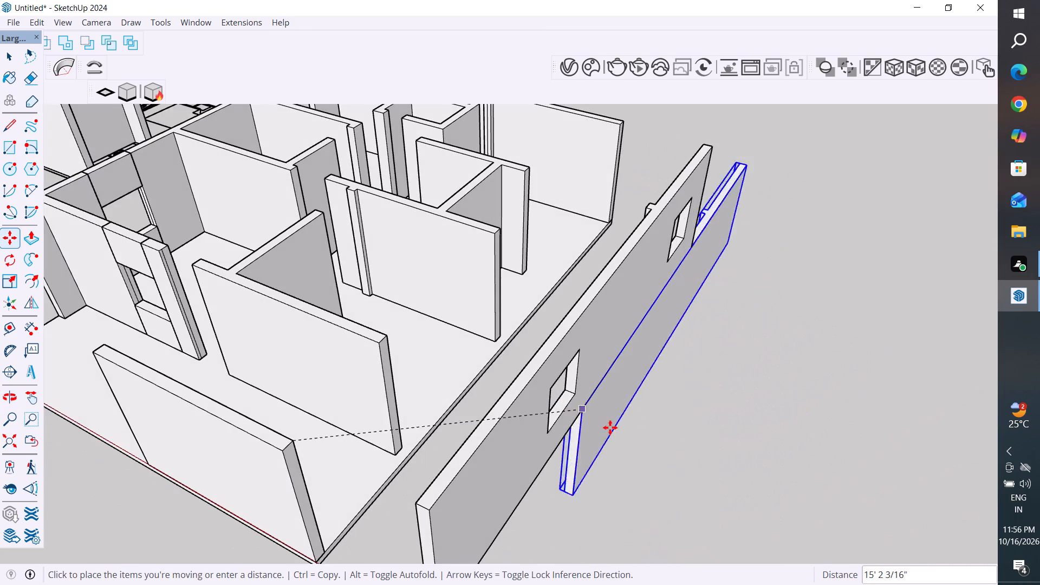
pyautogui.scroll(-4, 690, 291)
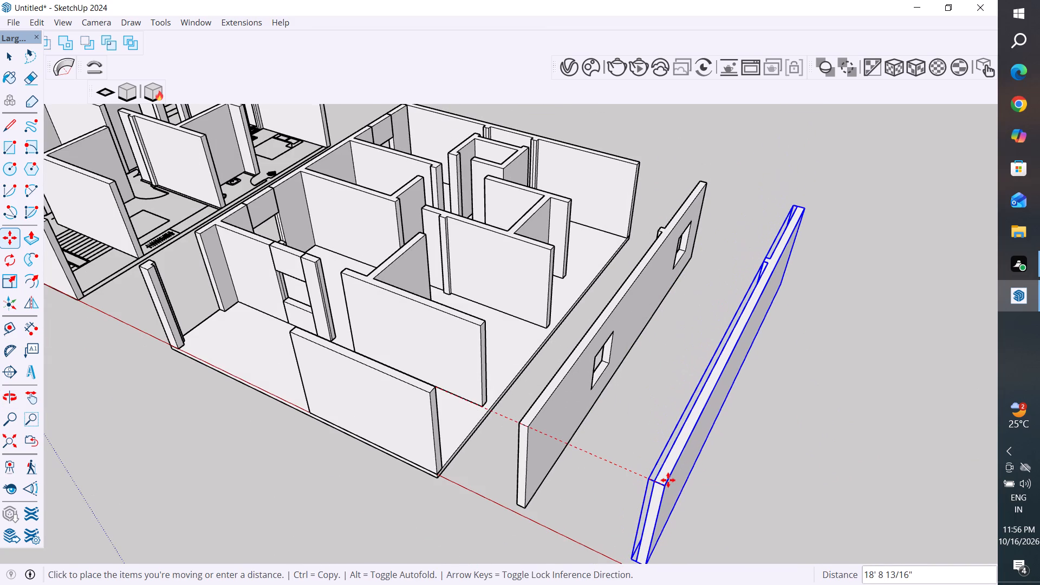
pyautogui.click(668, 480)
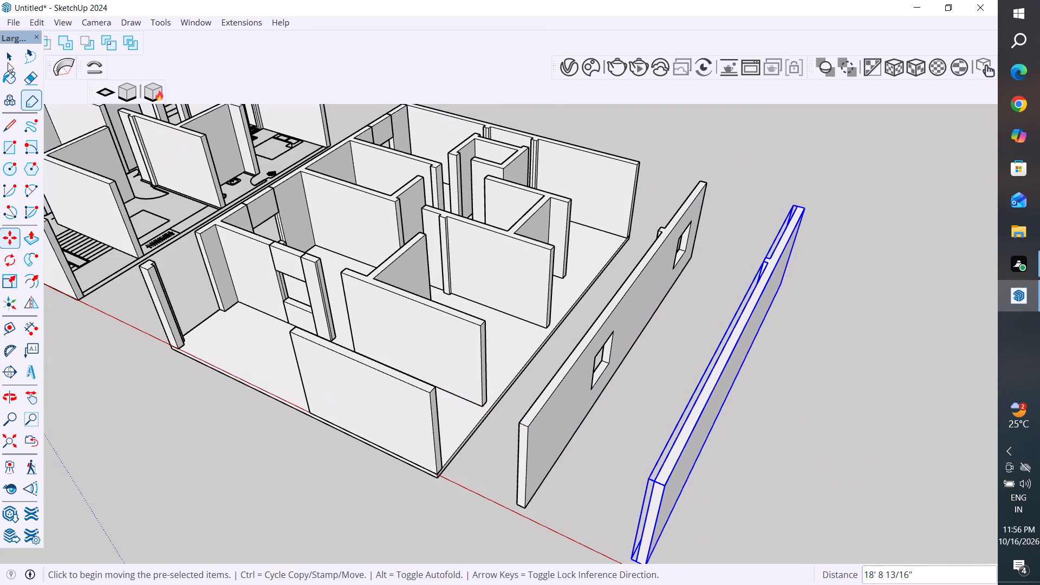
pyautogui.click(8, 56)
pyautogui.click(184, 405)
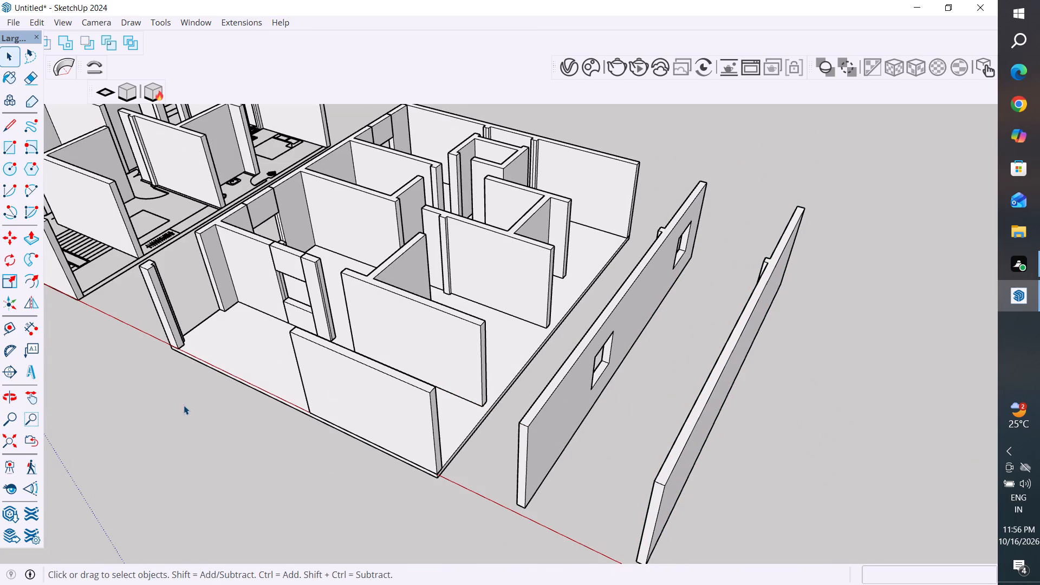
# Examine the two detached side walls, with and without window openings, alongside the house models.
pyautogui.moveTo(324, 513); pyautogui.dragTo(544, 472, button='middle')
pyautogui.scroll(-5, 532, 457)
pyautogui.moveTo(684, 415); pyautogui.dragTo(685, 415, button='middle')
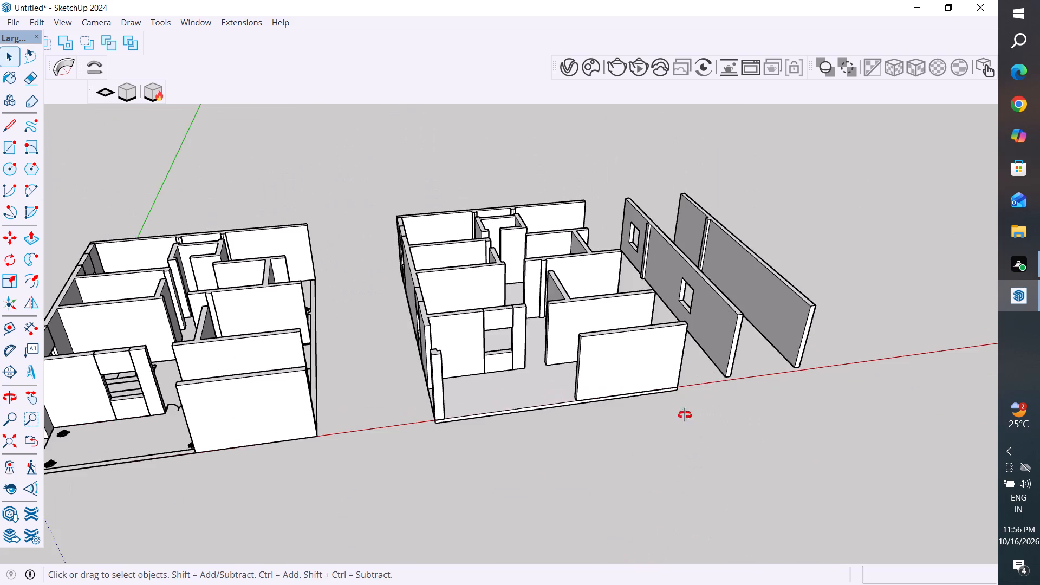
pyautogui.moveTo(685, 415); pyautogui.dragTo(542, 503, button='middle')
pyautogui.scroll(-4, 670, 386)
pyautogui.moveTo(738, 252); pyautogui.dragTo(713, 333)
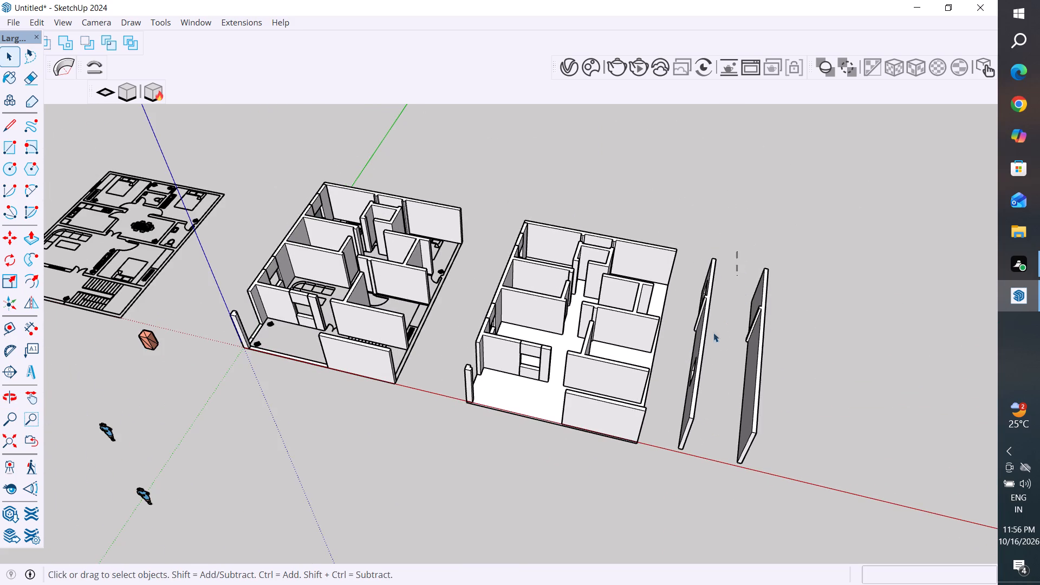
pyautogui.moveTo(713, 333); pyautogui.dragTo(718, 331)
pyautogui.moveTo(712, 461); pyautogui.dragTo(752, 431, button='middle')
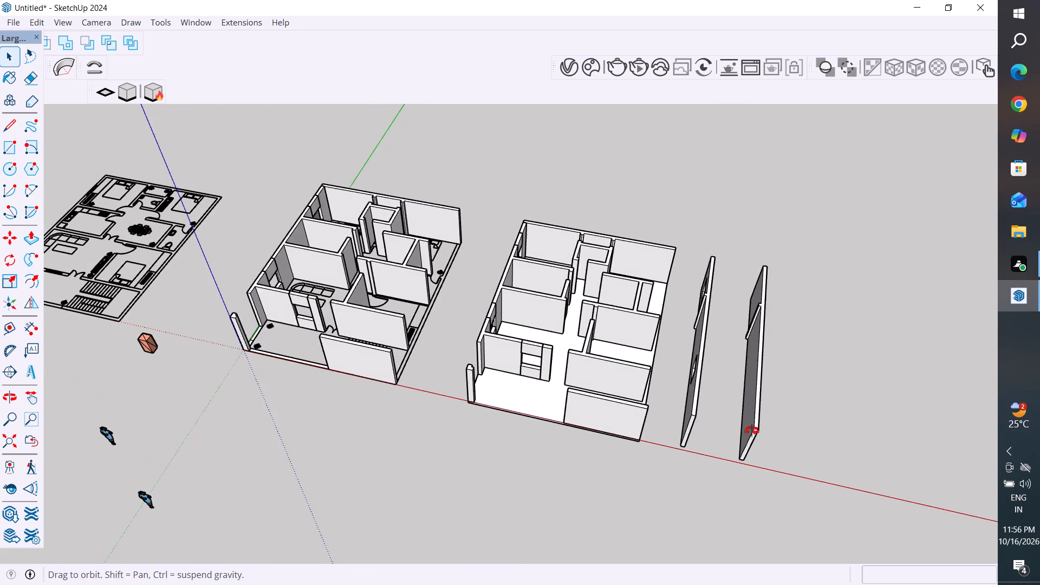
pyautogui.moveTo(752, 431); pyautogui.dragTo(714, 297, button='middle')
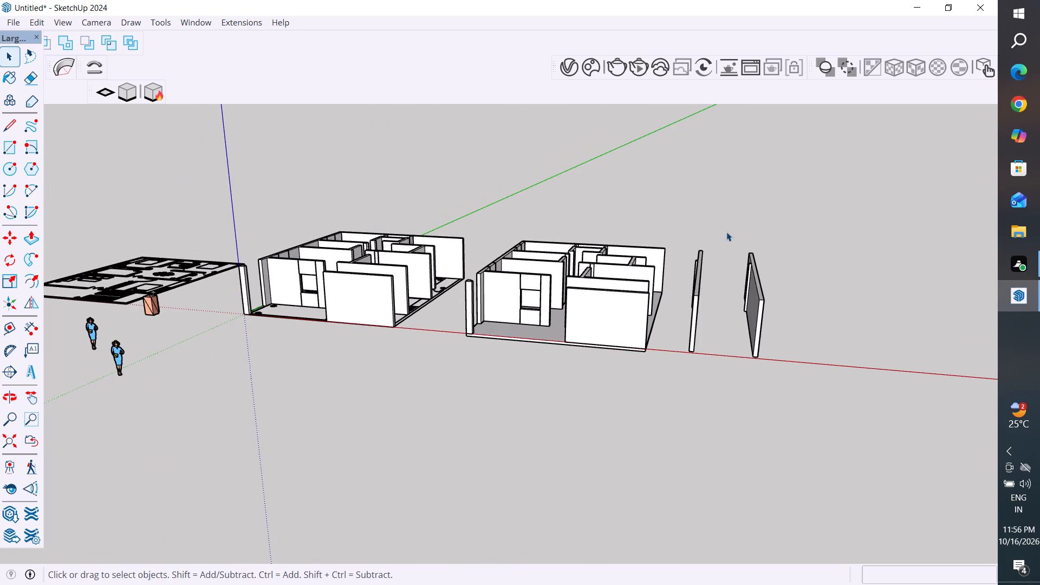
pyautogui.moveTo(731, 239); pyautogui.dragTo(685, 375)
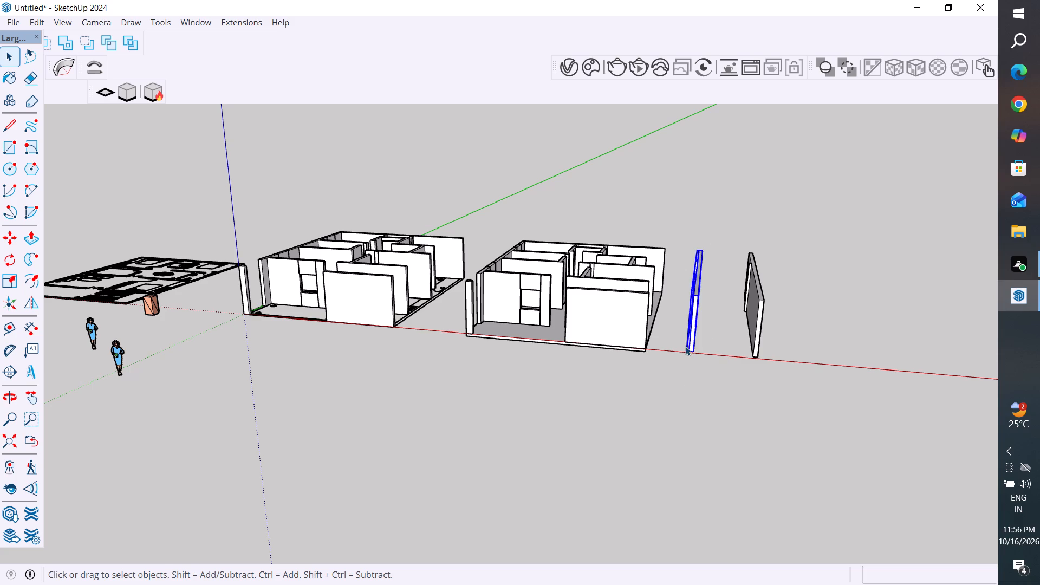
pyautogui.rightClick(690, 340)
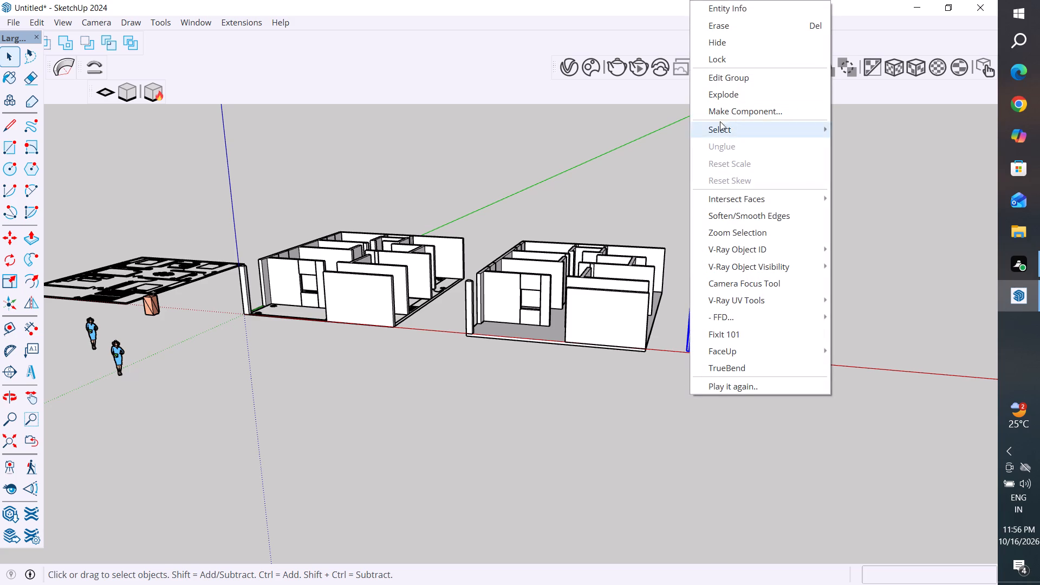
pyautogui.click(600, 174)
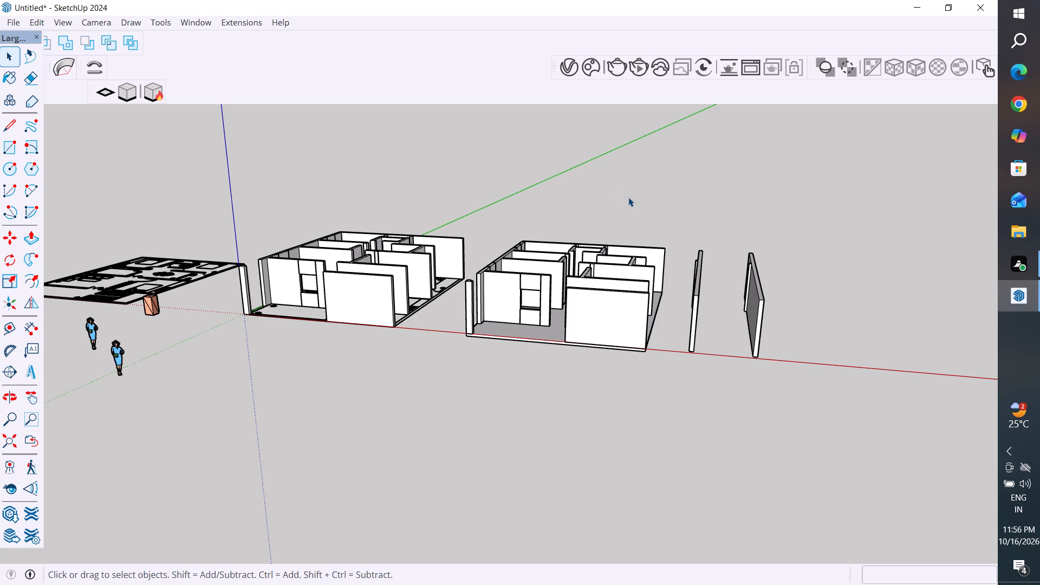
# Move the detached wall with window openings about 30' 11" along the red axis, past the uncut wall.
pyautogui.moveTo(686, 351); pyautogui.dragTo(711, 394, button='middle')
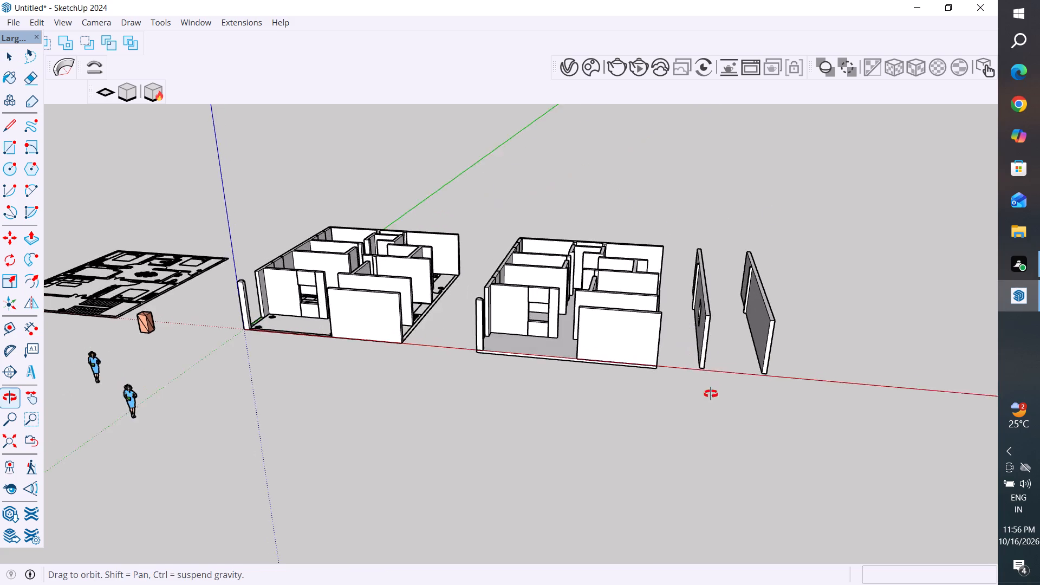
pyautogui.moveTo(711, 394); pyautogui.dragTo(712, 418, button='middle')
pyautogui.scroll(2, 720, 324)
pyautogui.moveTo(725, 222); pyautogui.dragTo(698, 354)
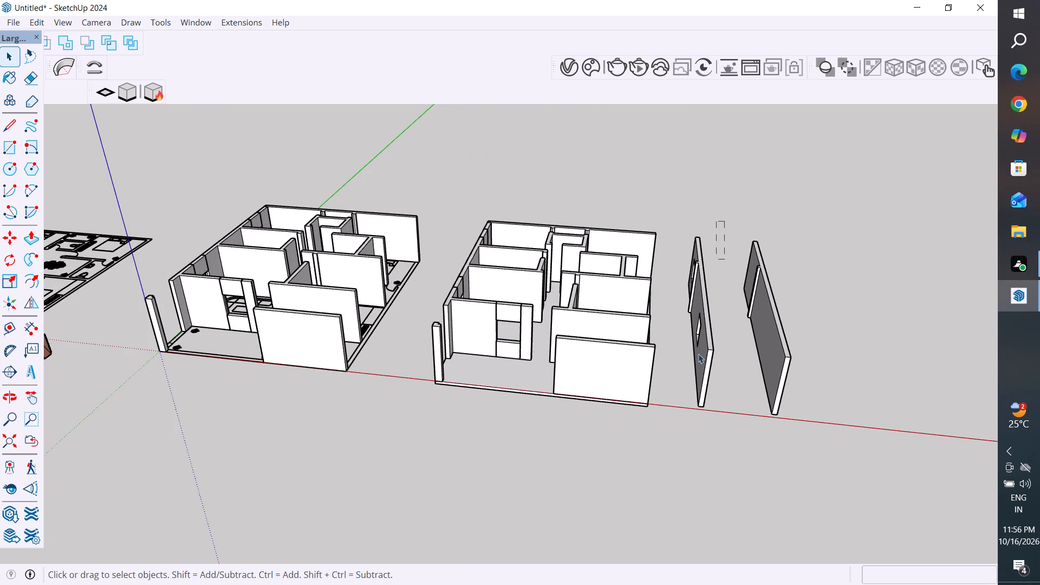
pyautogui.moveTo(698, 354); pyautogui.dragTo(682, 413)
pyautogui.rightClick(703, 370)
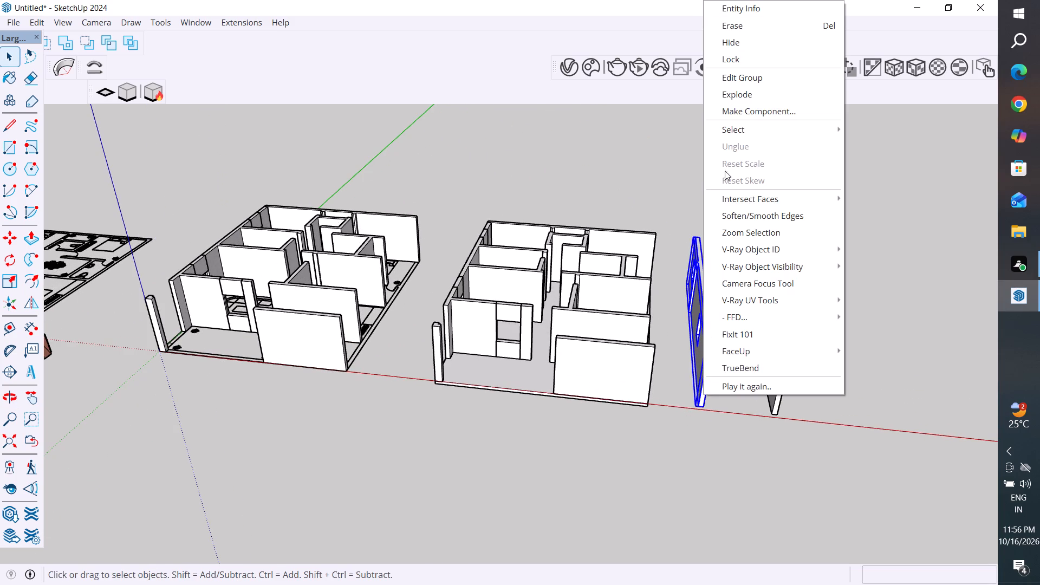
pyautogui.click(654, 148)
pyautogui.click(704, 375)
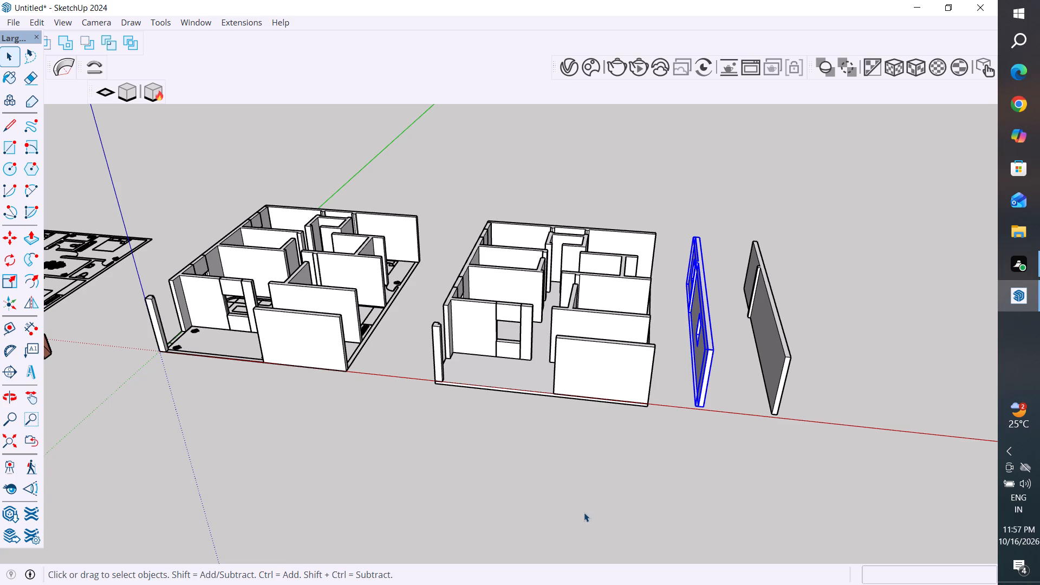
pyautogui.press('m')
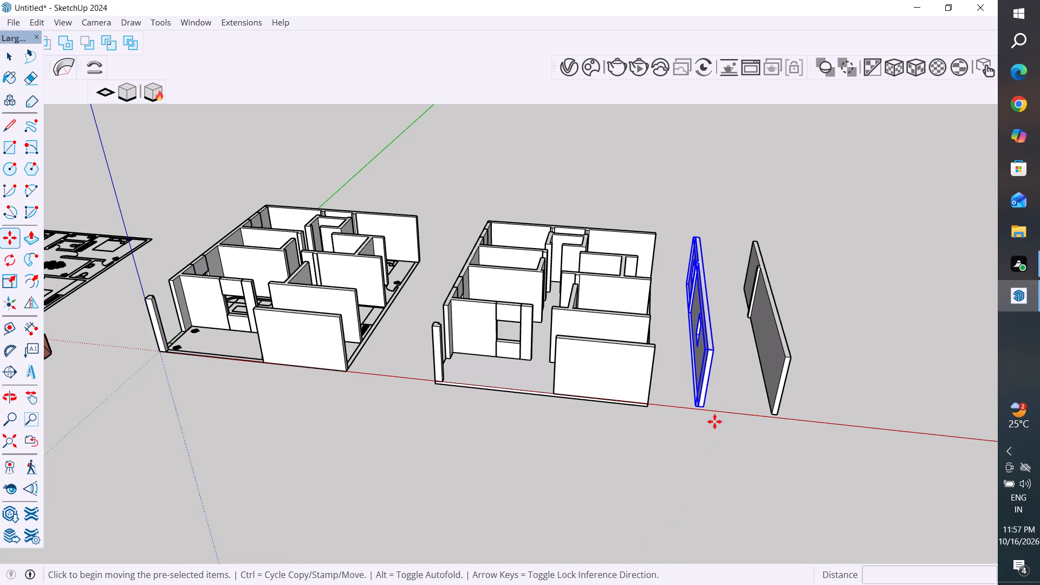
pyautogui.click(694, 407)
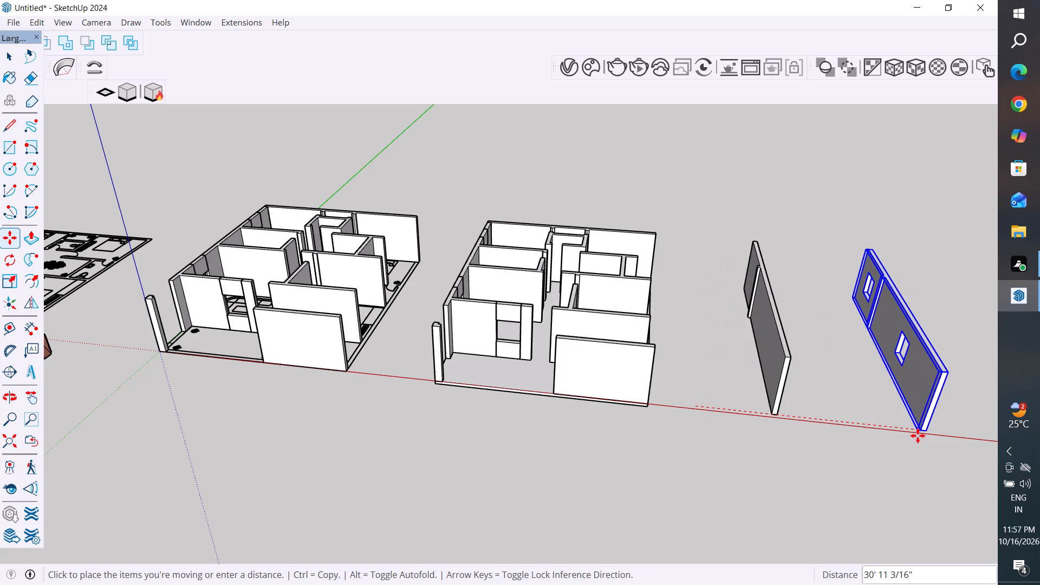
pyautogui.click(918, 435)
pyautogui.click(6, 55)
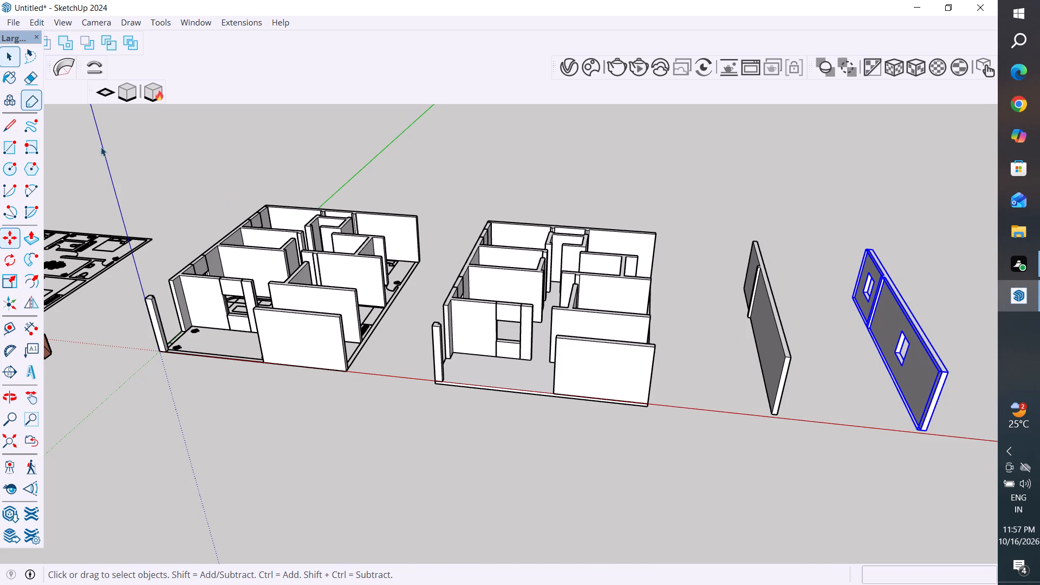
# Delete the uncut side wall standing between the house copy and the windowed wall.
pyautogui.click(165, 186)
pyautogui.scroll(-3, 311, 298)
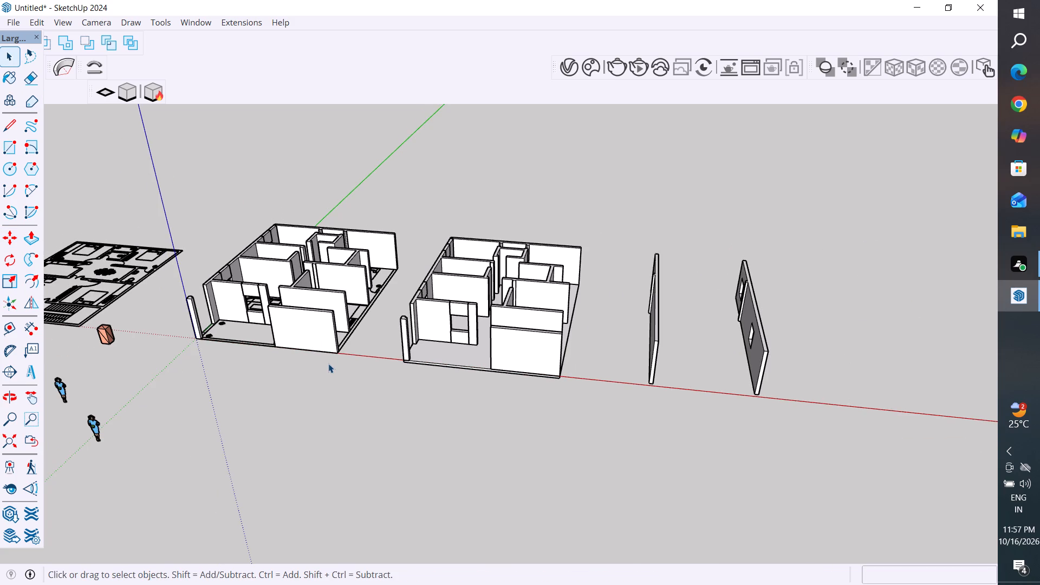
pyautogui.moveTo(668, 357); pyautogui.dragTo(787, 366, button='middle')
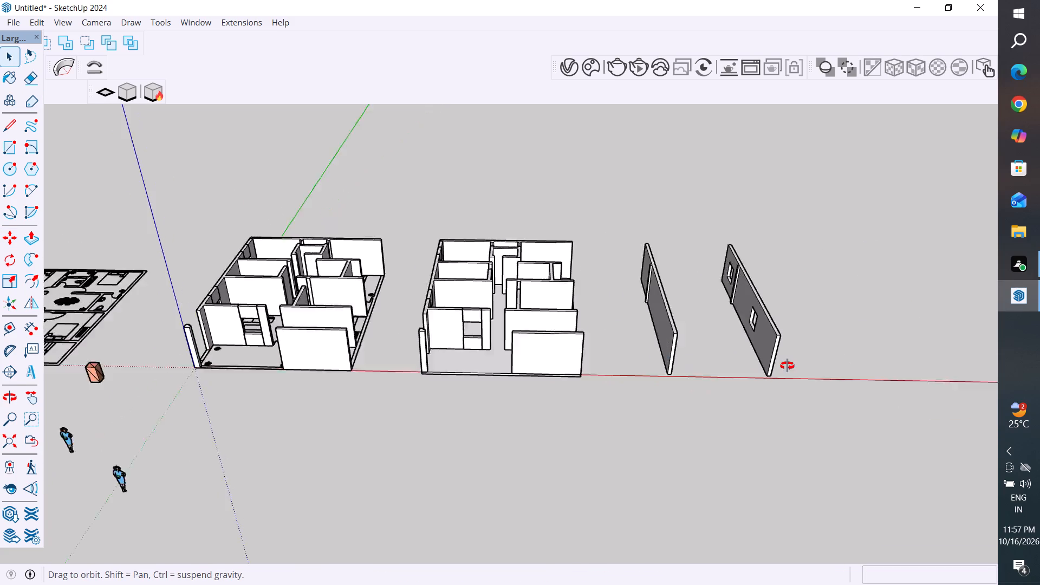
pyautogui.moveTo(787, 366); pyautogui.dragTo(752, 374, button='middle')
pyautogui.click(681, 326)
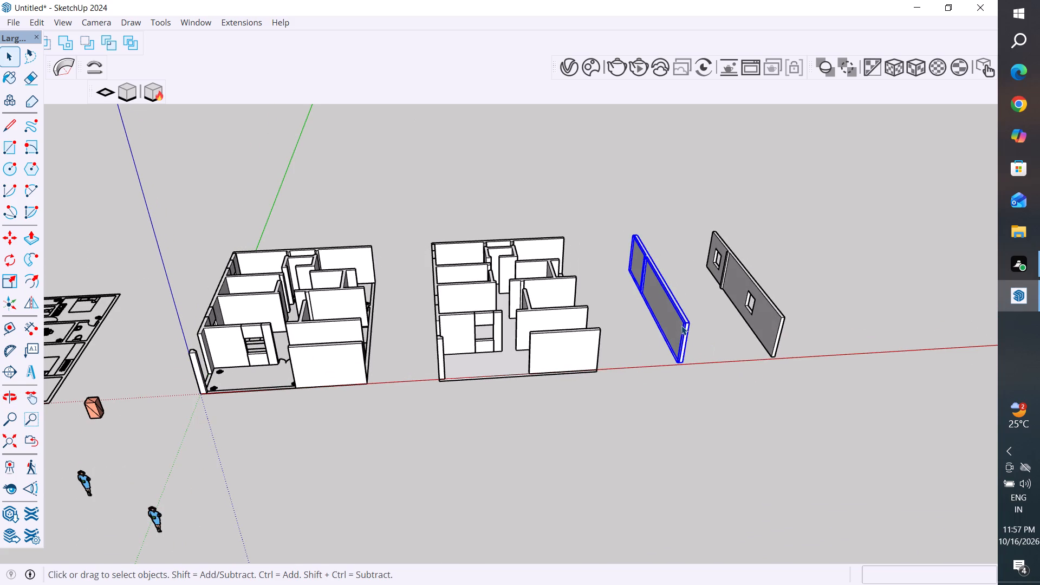
pyautogui.press('Delete')
# Move the windowed side wall about 39' 1" back along the red axis into its place at the floor slab's outer edge.
pyautogui.click(765, 334)
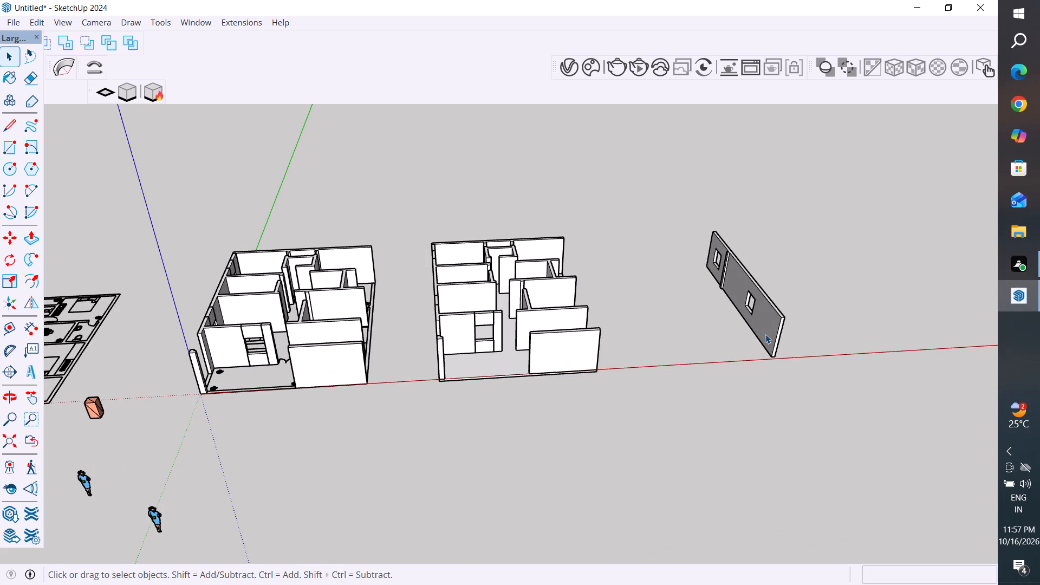
pyautogui.press('m')
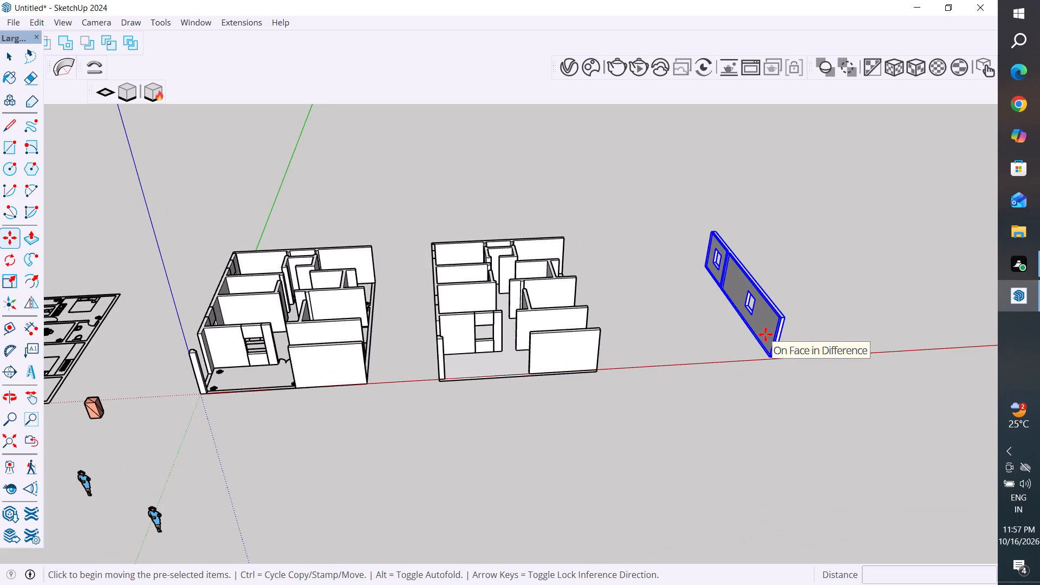
pyautogui.scroll(8, 817, 361)
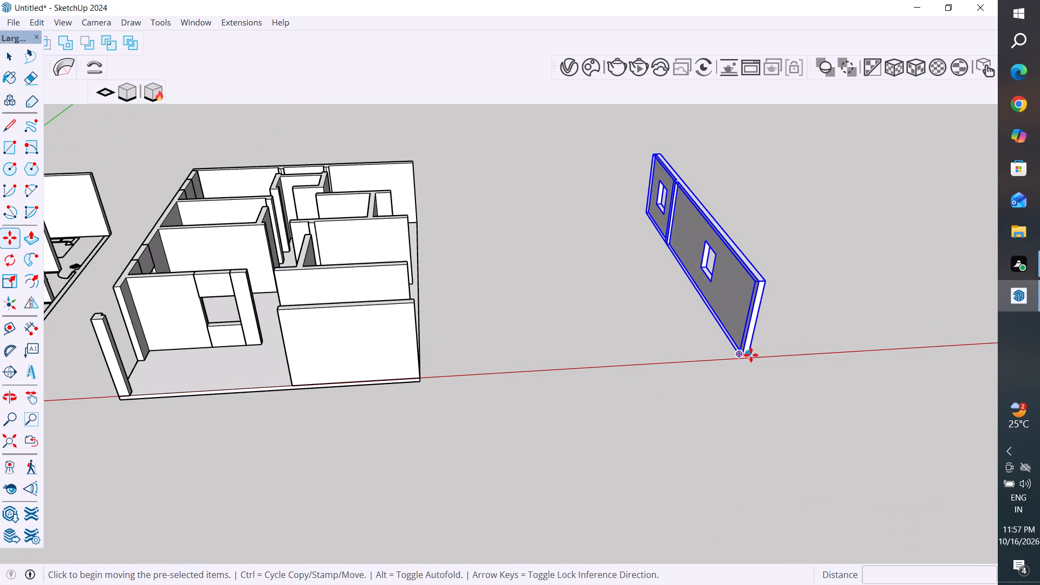
pyautogui.scroll(4, 751, 359)
pyautogui.click(752, 353)
pyautogui.scroll(8, 298, 401)
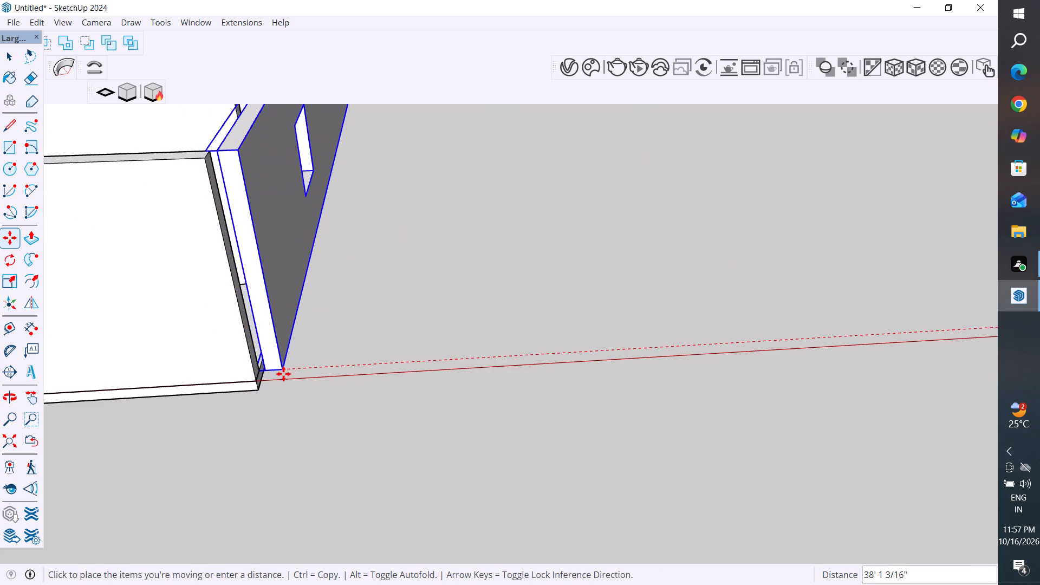
pyautogui.scroll(5, 283, 374)
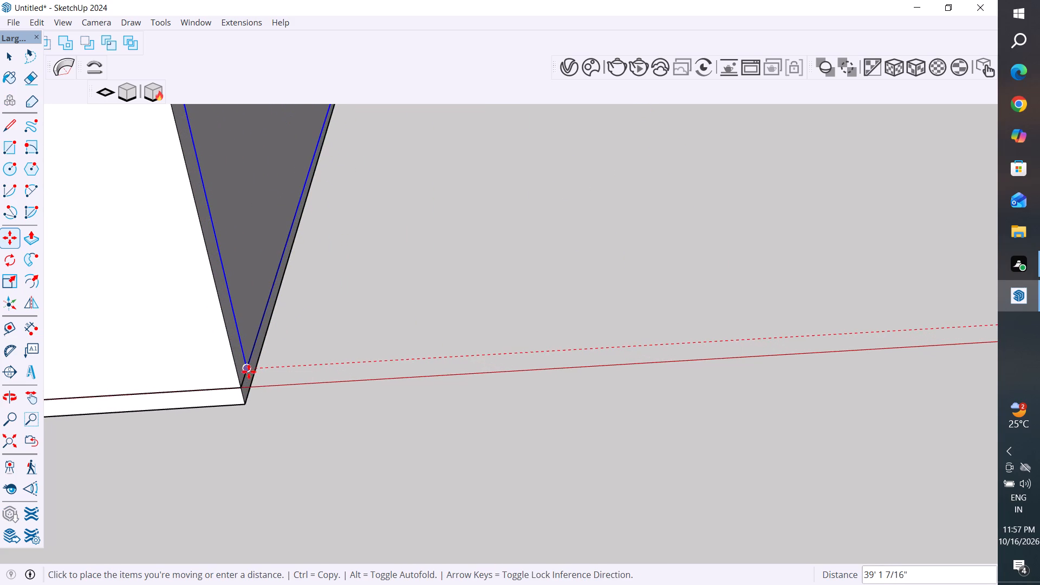
pyautogui.click(249, 372)
pyautogui.scroll(-4, 427, 406)
pyautogui.click(16, 57)
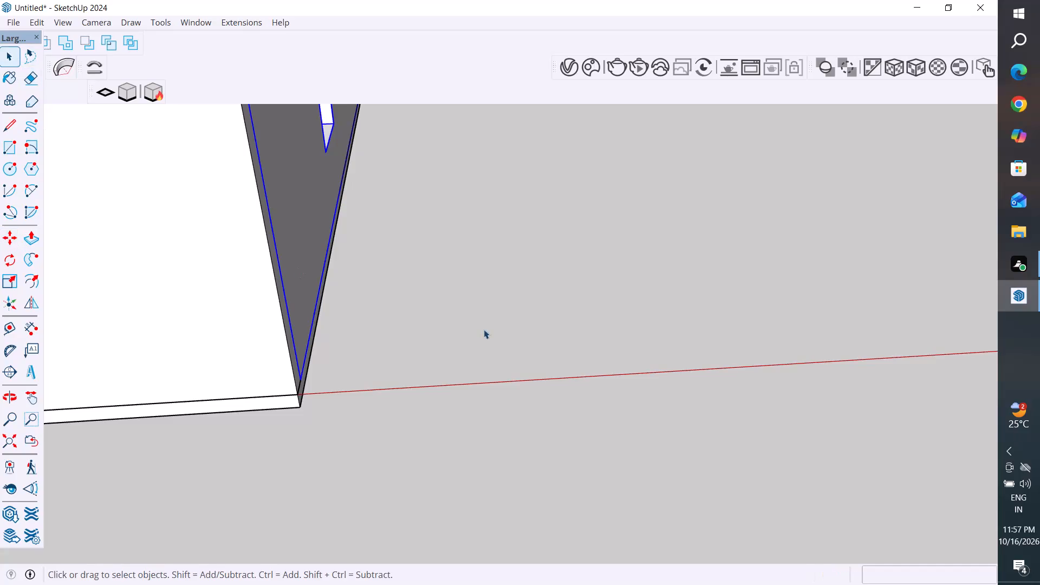
pyautogui.click(488, 329)
pyautogui.scroll(-12, 507, 360)
pyautogui.scroll(-5, 523, 416)
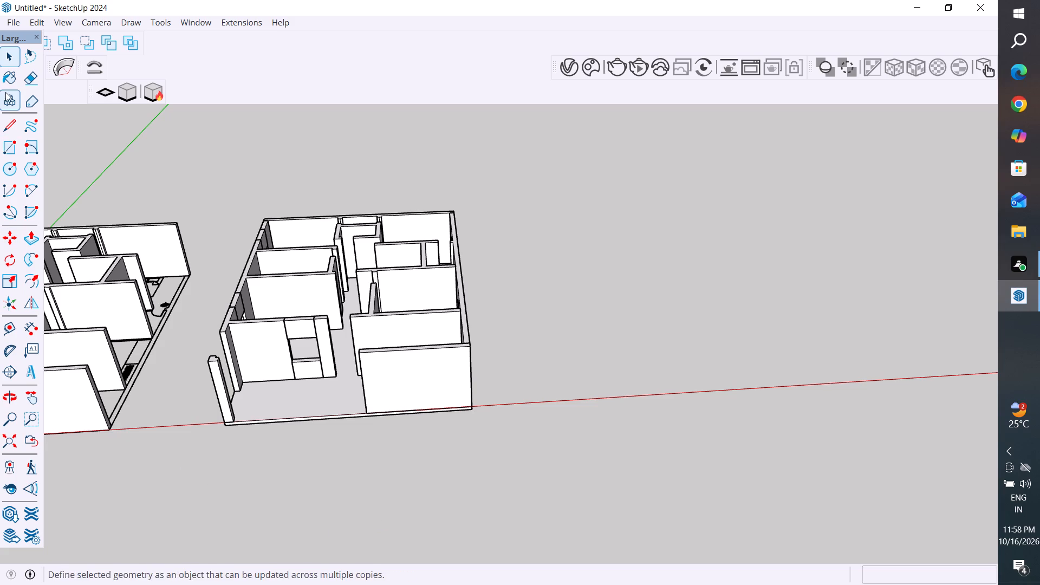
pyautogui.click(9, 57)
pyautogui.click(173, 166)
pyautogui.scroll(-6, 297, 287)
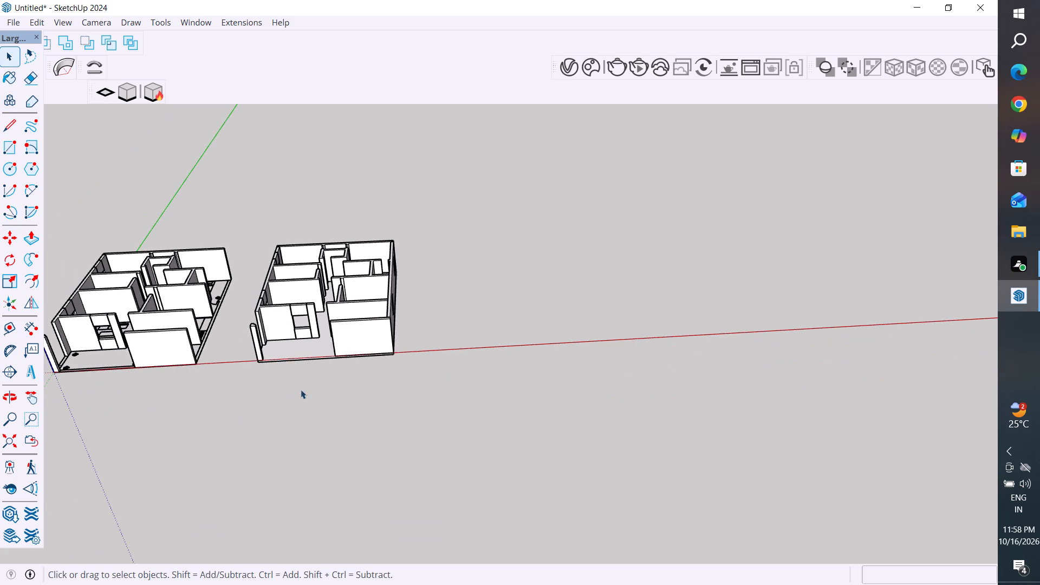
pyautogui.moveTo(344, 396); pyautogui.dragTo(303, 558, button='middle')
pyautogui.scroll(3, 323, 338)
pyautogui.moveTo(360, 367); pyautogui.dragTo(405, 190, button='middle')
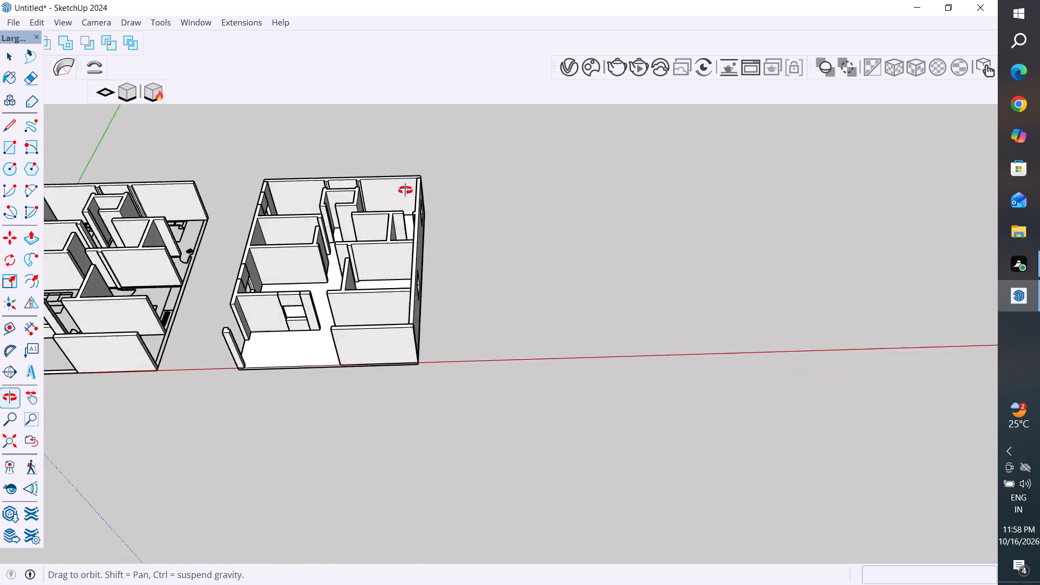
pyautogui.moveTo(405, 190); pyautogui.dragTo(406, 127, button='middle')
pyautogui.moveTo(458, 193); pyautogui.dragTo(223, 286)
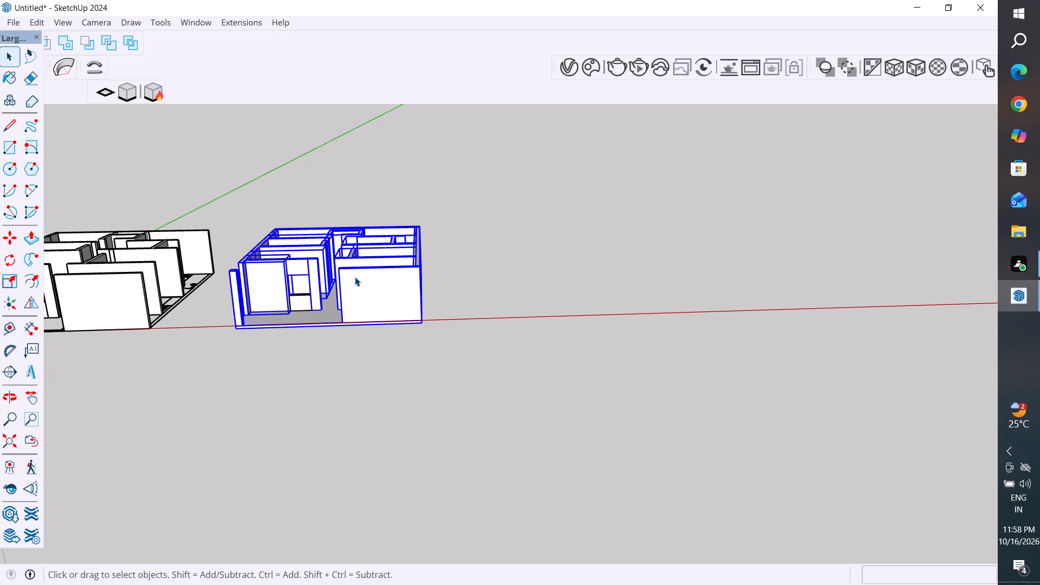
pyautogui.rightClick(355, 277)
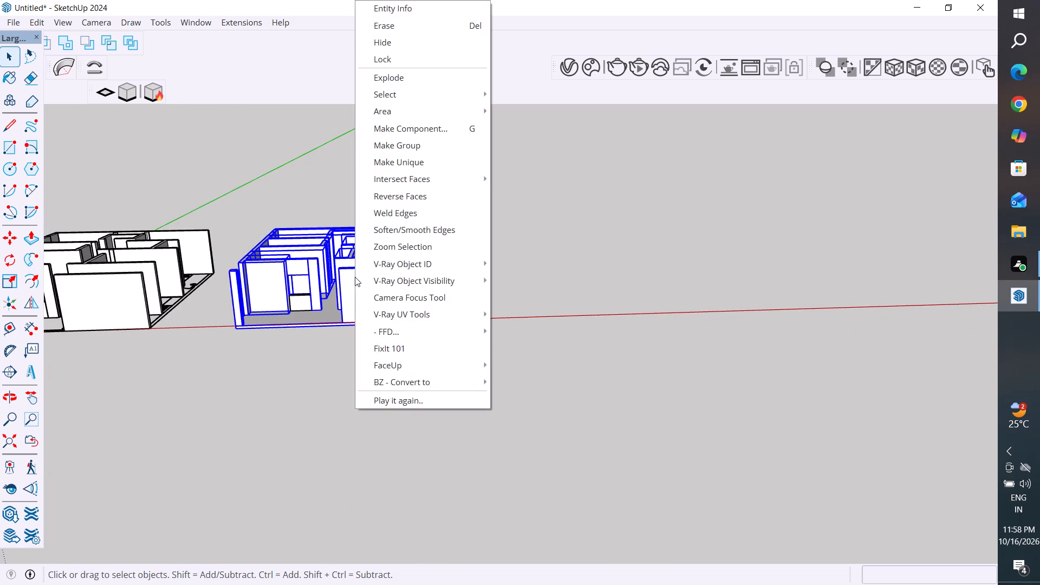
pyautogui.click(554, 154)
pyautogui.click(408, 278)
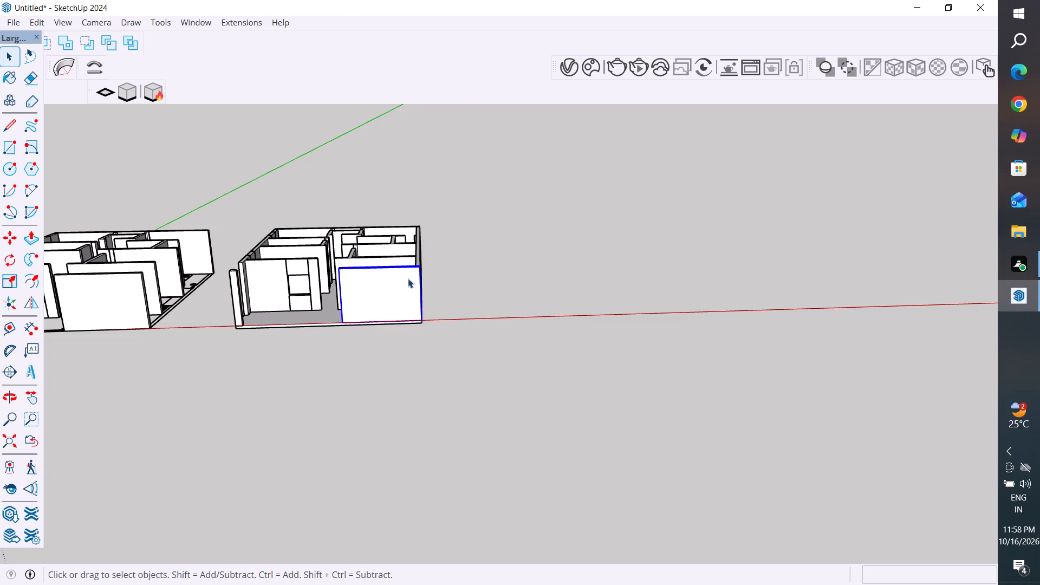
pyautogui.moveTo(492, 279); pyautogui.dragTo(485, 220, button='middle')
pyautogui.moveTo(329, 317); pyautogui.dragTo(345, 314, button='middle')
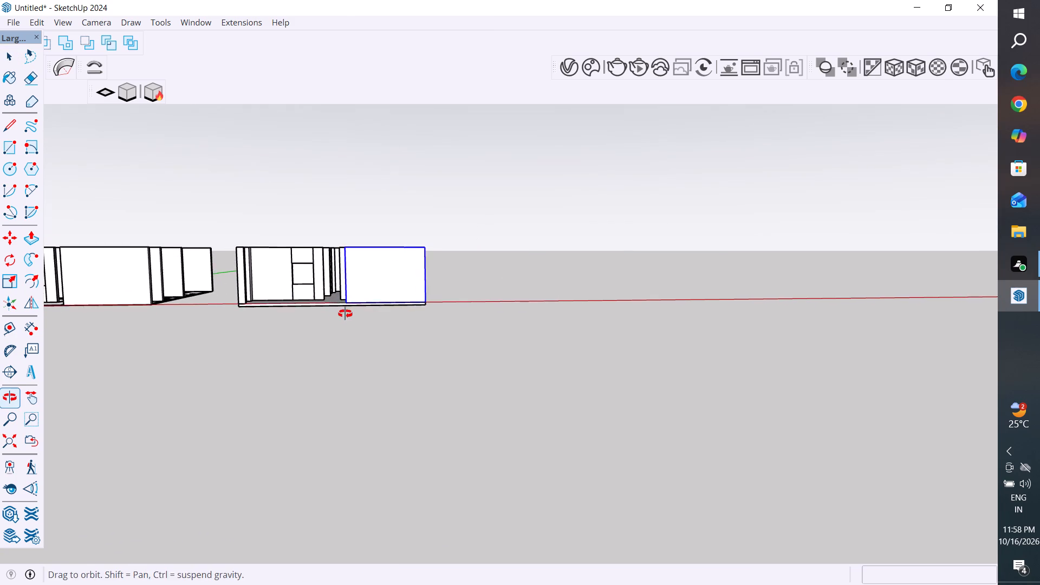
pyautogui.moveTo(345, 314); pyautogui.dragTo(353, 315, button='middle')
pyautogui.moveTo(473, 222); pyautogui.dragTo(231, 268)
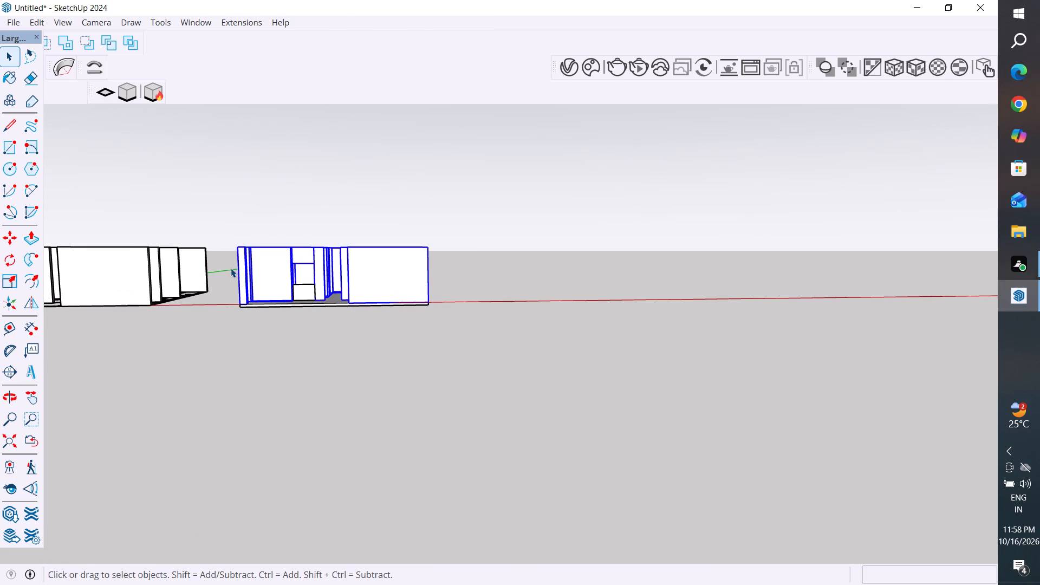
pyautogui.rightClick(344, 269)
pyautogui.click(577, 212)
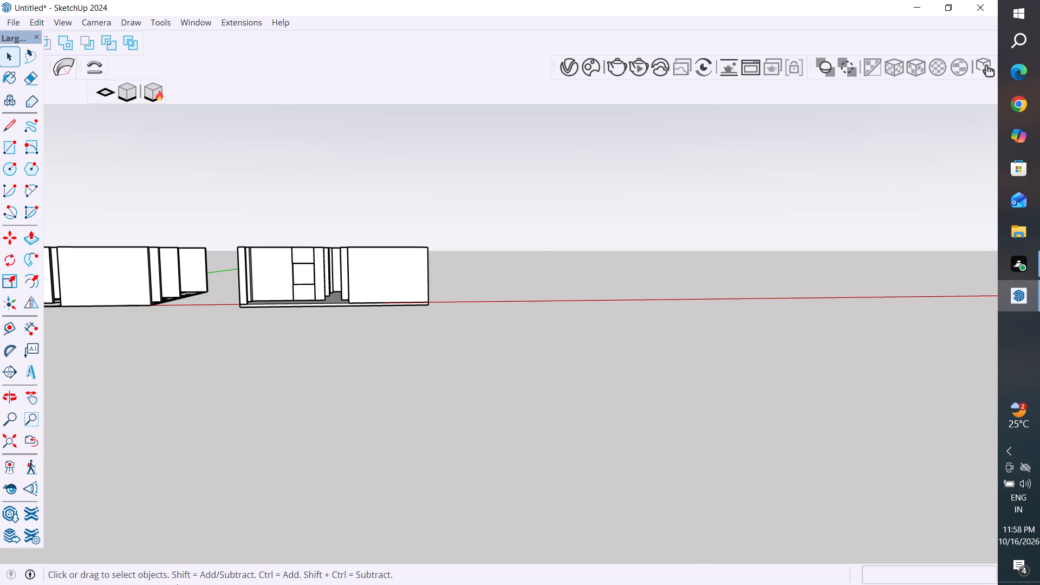
# Examine the house copy with its reinstalled side wall beside the original house, from above and at an angle.
pyautogui.moveTo(492, 141); pyautogui.dragTo(502, 386, button='middle')
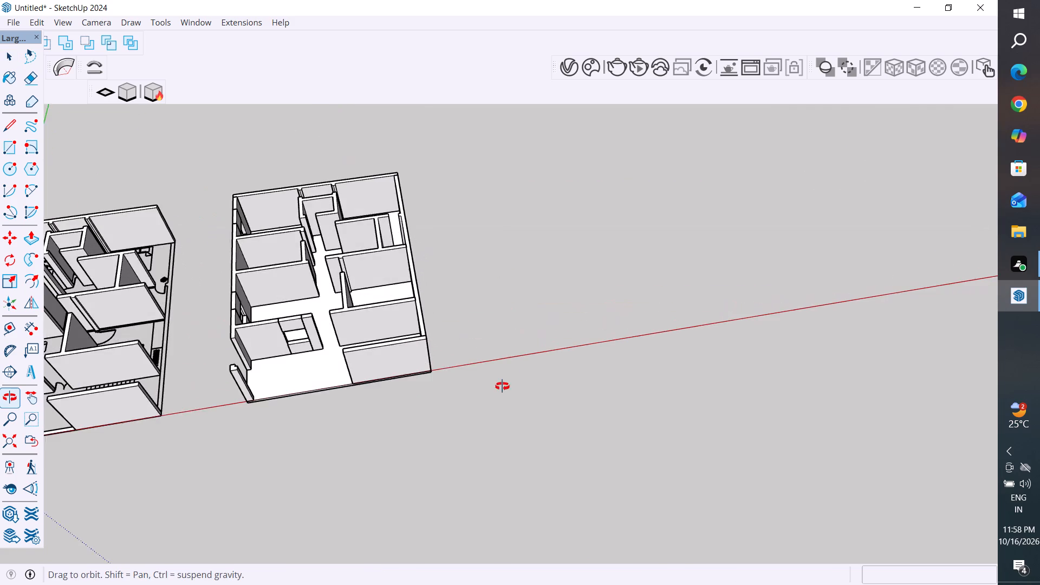
pyautogui.scroll(-4, 571, 343)
pyautogui.moveTo(629, 410); pyautogui.dragTo(539, 442, button='middle')
pyautogui.scroll(4, 279, 303)
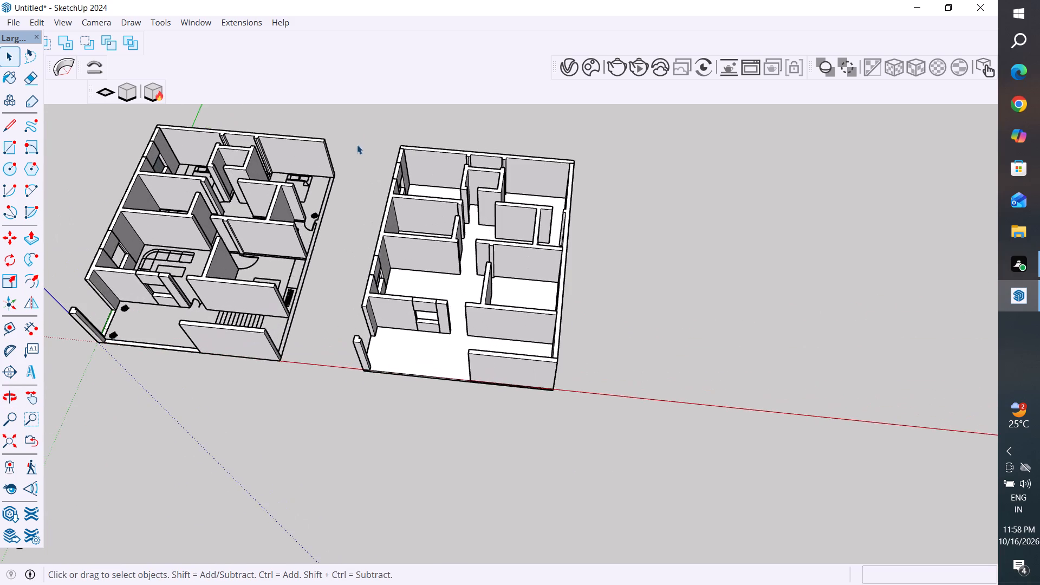
pyautogui.scroll(2, 357, 117)
pyautogui.moveTo(431, 349); pyautogui.dragTo(459, 490, button='middle')
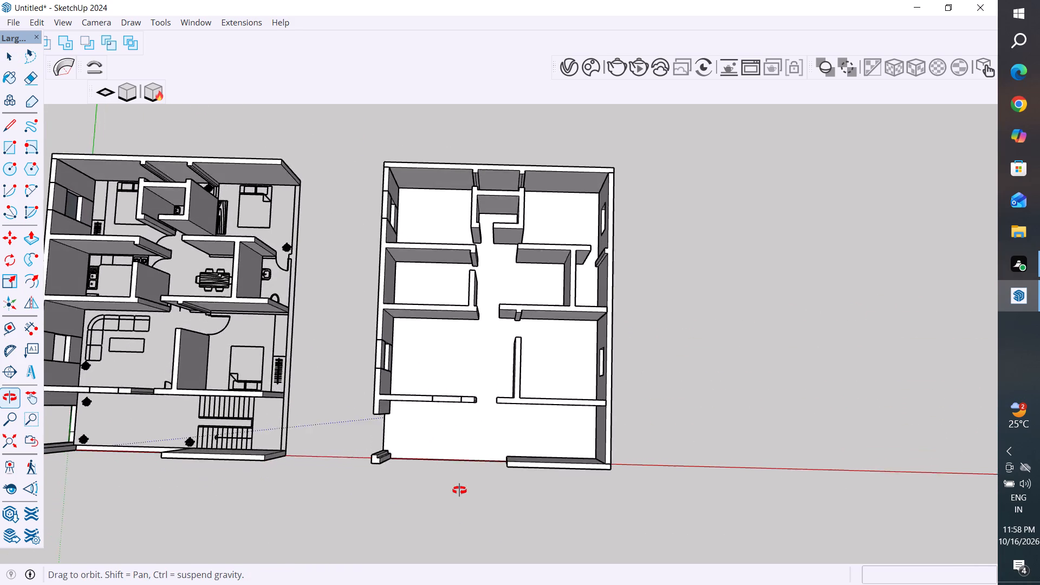
pyautogui.moveTo(459, 490); pyautogui.dragTo(459, 500, button='middle')
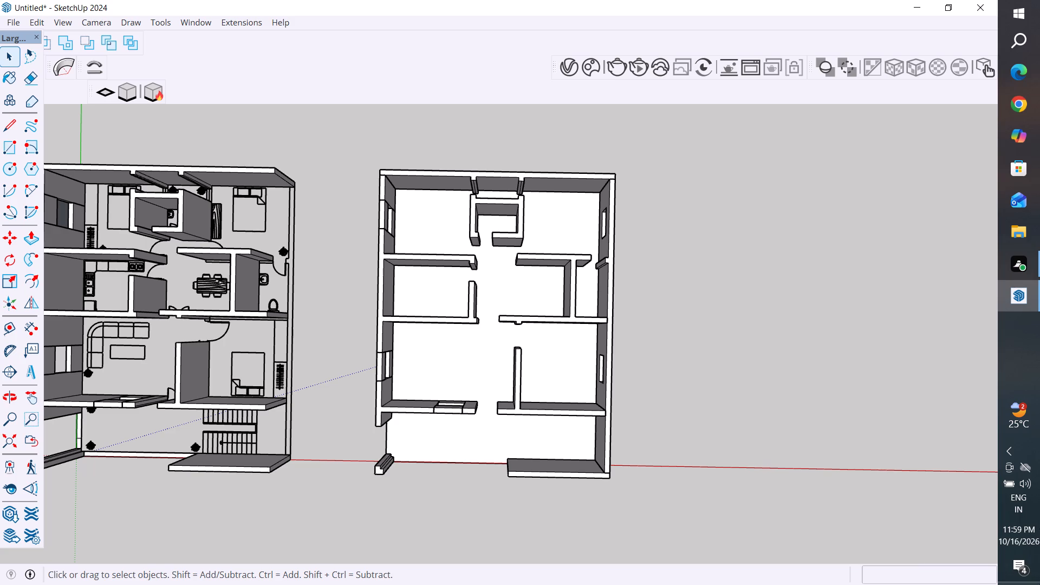
pyautogui.scroll(-4, 608, 362)
pyautogui.moveTo(624, 329); pyautogui.dragTo(649, 124, button='middle')
pyautogui.moveTo(570, 350); pyautogui.dragTo(546, 318, button='middle')
# Copy the house copy's floor slab 10' straight up to the top corner of the front pillar.
pyautogui.click(12, 54)
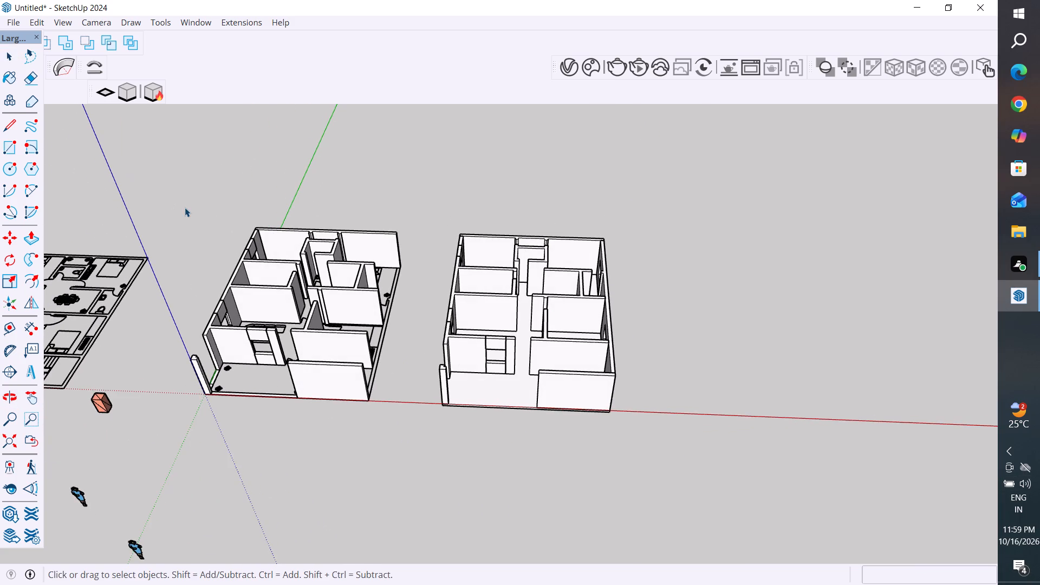
pyautogui.click(185, 207)
pyautogui.scroll(3, 506, 433)
pyautogui.click(508, 386)
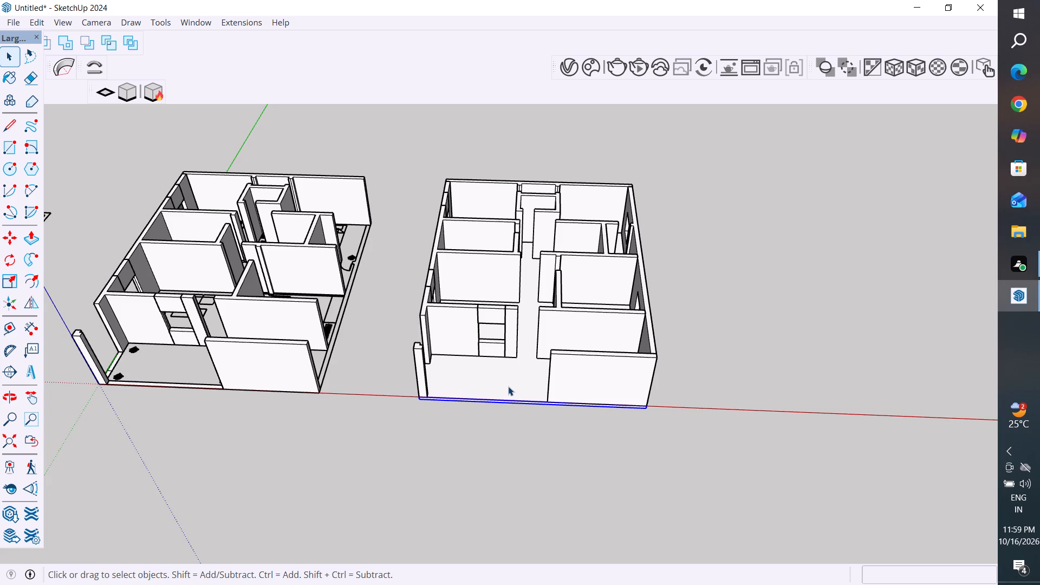
pyautogui.press('m')
pyautogui.scroll(7, 427, 415)
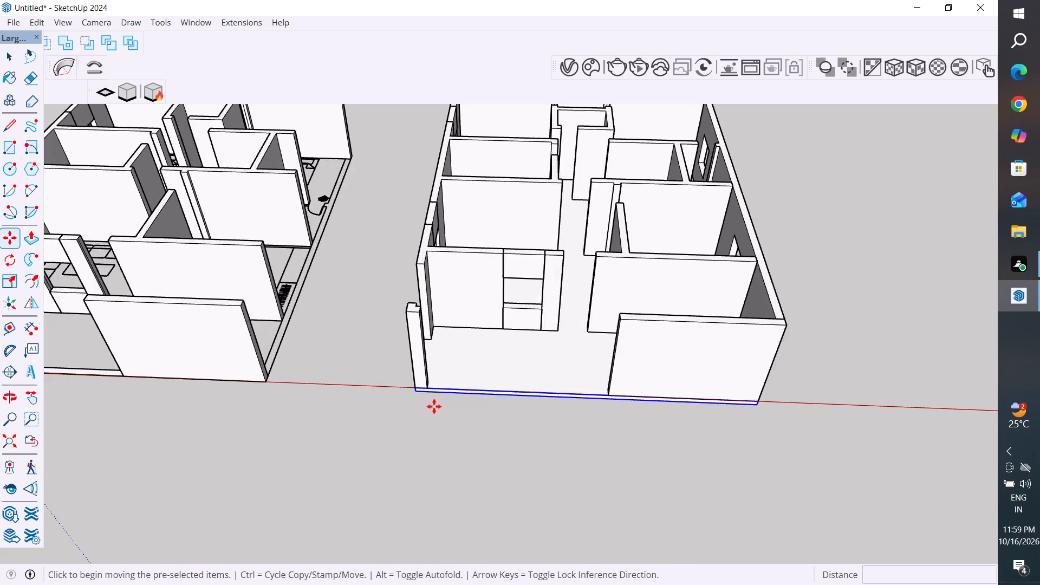
pyautogui.scroll(3, 434, 406)
pyautogui.click(404, 376)
pyautogui.scroll(-5, 404, 376)
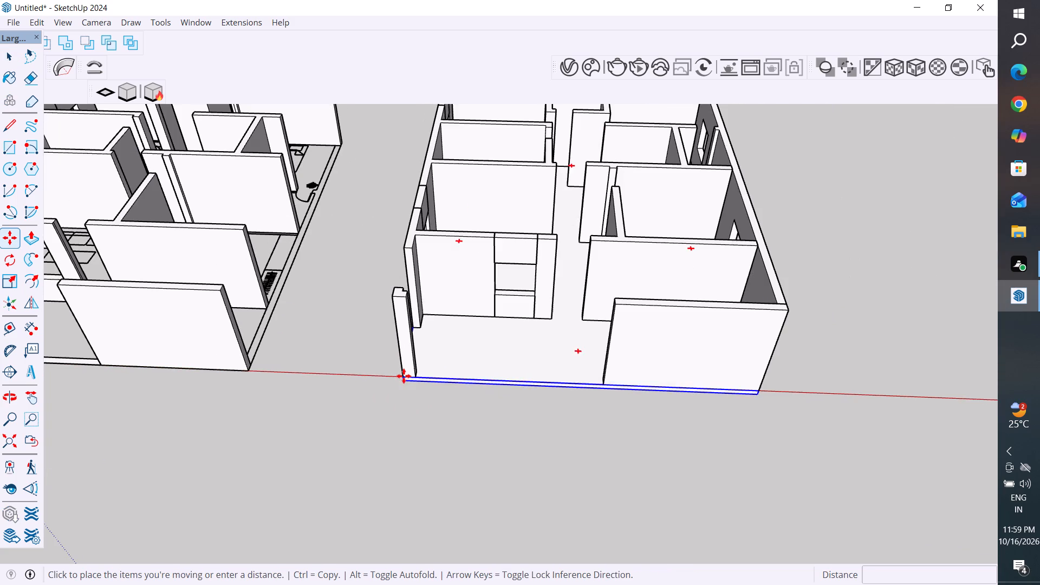
pyautogui.scroll(3, 392, 304)
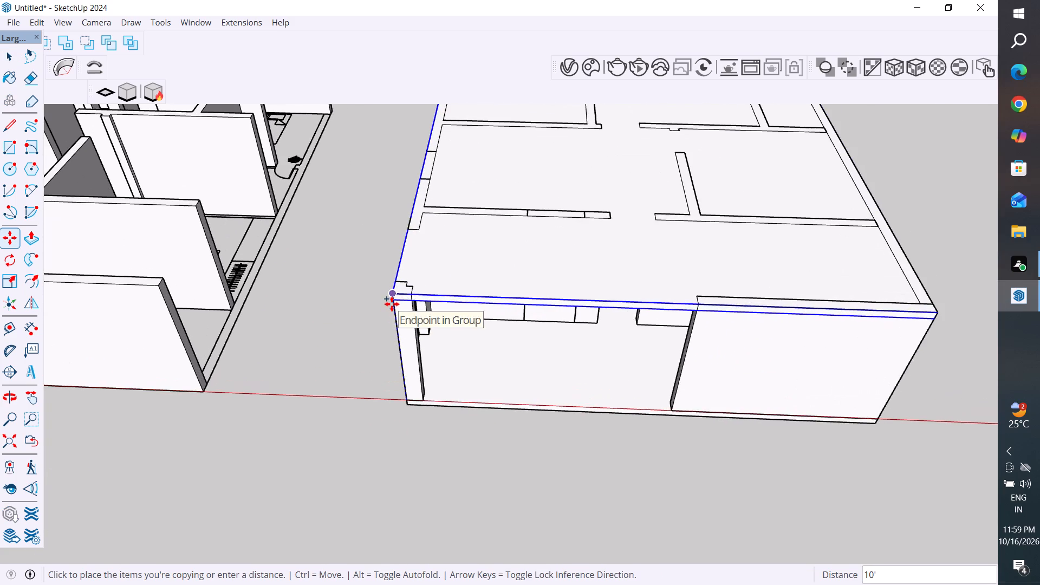
pyautogui.scroll(4, 392, 294)
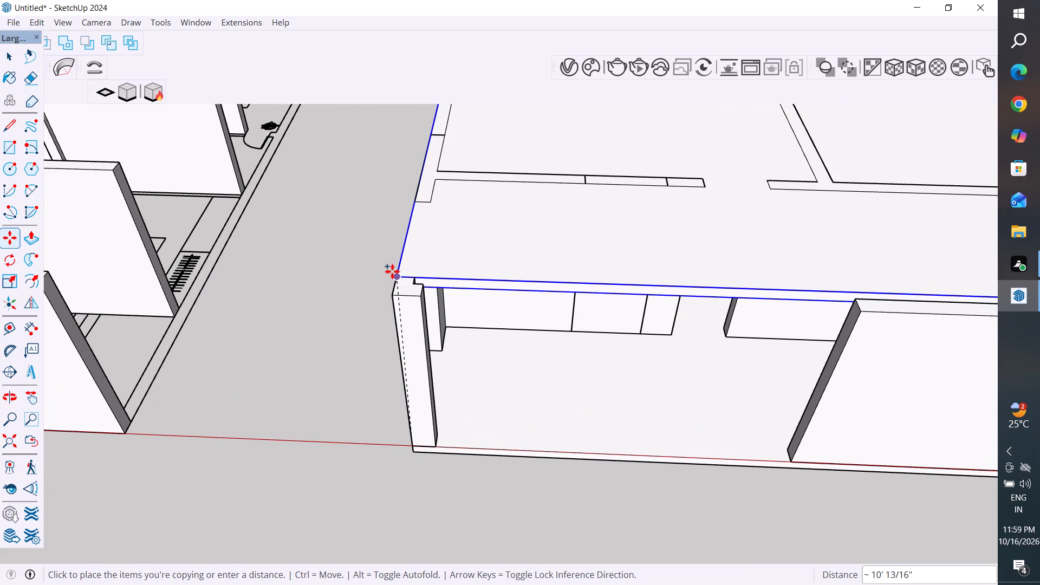
pyautogui.moveTo(393, 271); pyautogui.dragTo(454, 183, button='middle')
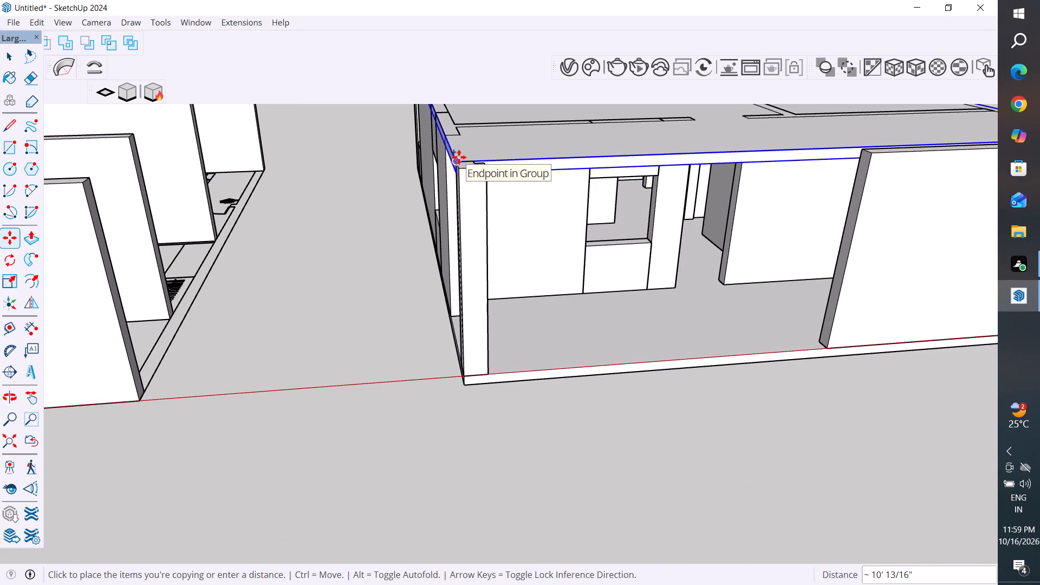
pyautogui.moveTo(460, 157); pyautogui.dragTo(625, 253, button='middle')
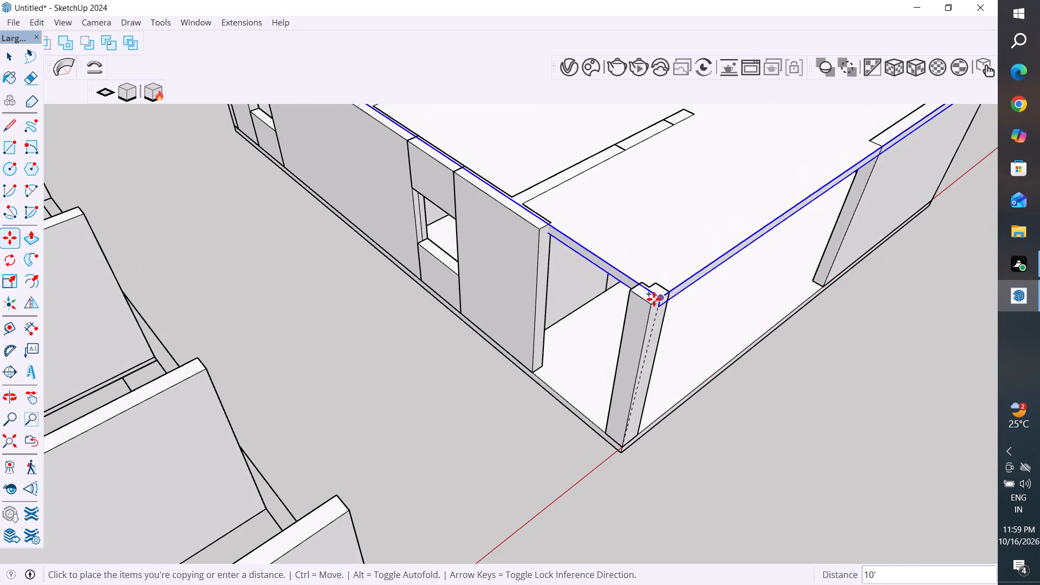
pyautogui.click(653, 299)
# Raise the copied slab 6" so that its underside rests on top of the walls.
pyautogui.scroll(3, 655, 318)
pyautogui.scroll(-4, 550, 387)
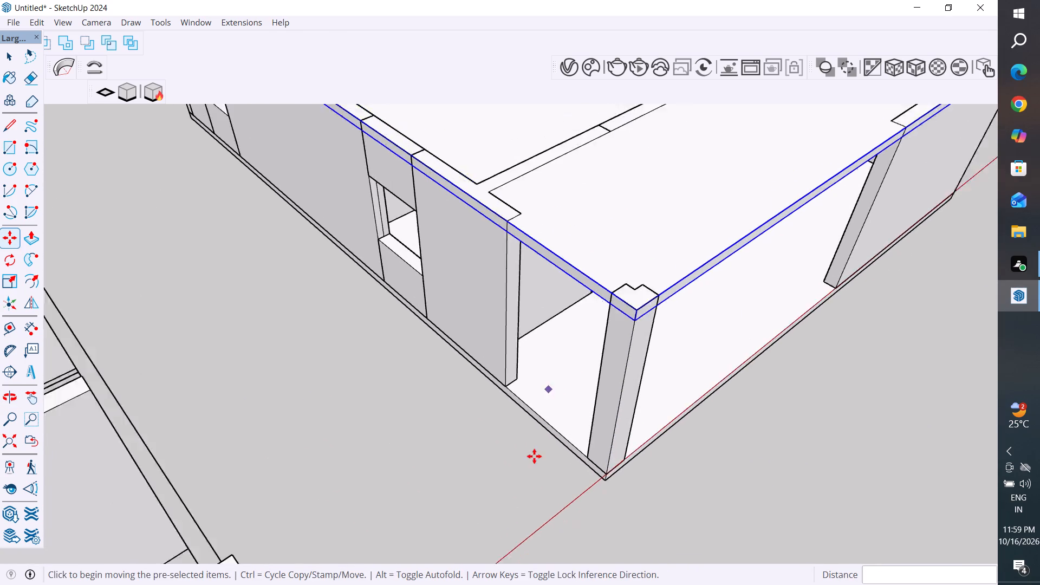
pyautogui.scroll(-8, 534, 456)
pyautogui.moveTo(642, 261); pyautogui.dragTo(659, 124, button='middle')
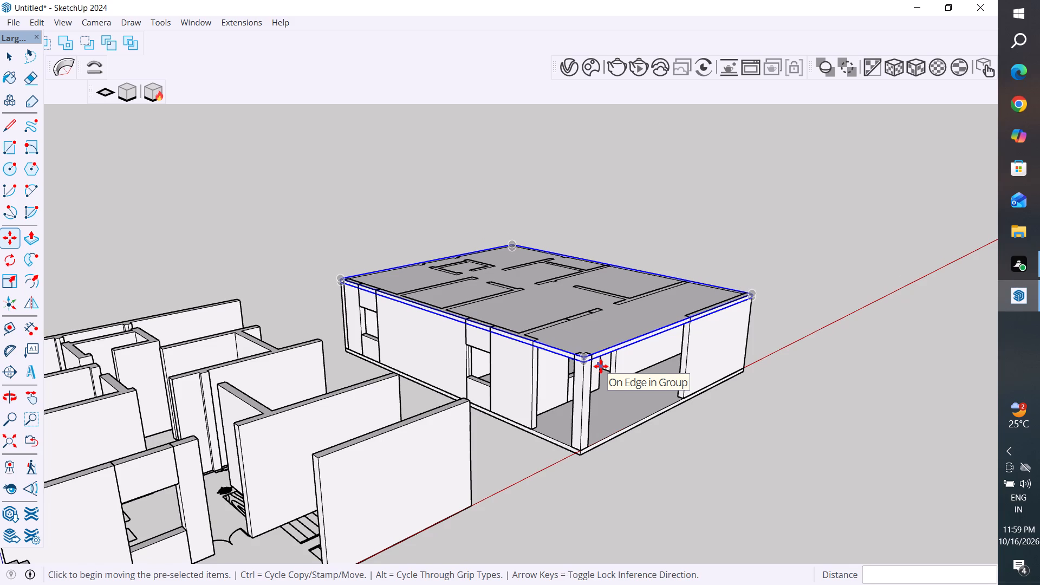
pyautogui.moveTo(621, 369); pyautogui.dragTo(678, 336, button='middle')
pyautogui.scroll(2, 631, 329)
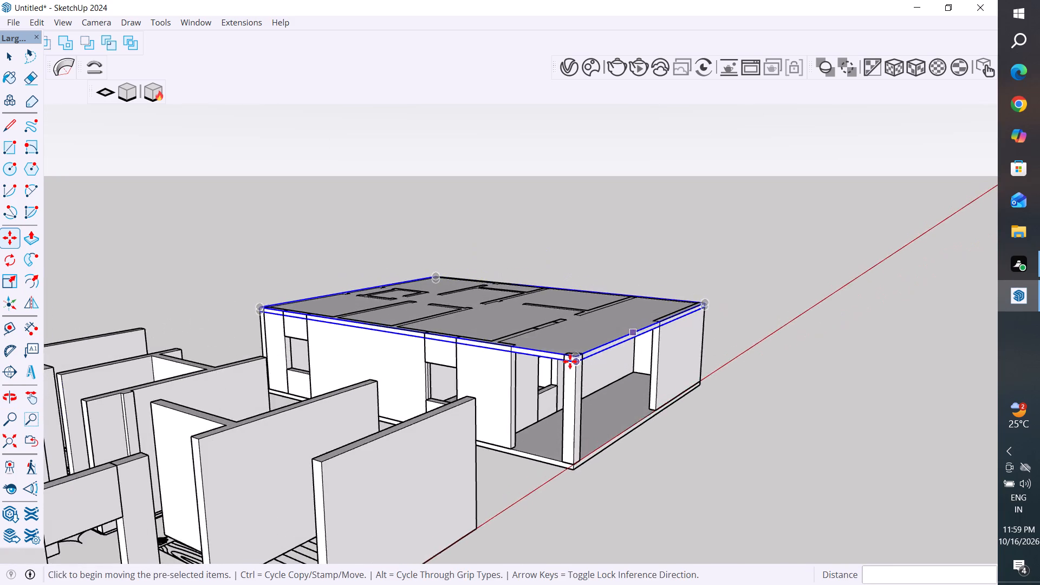
pyautogui.scroll(12, 570, 361)
pyautogui.click(560, 380)
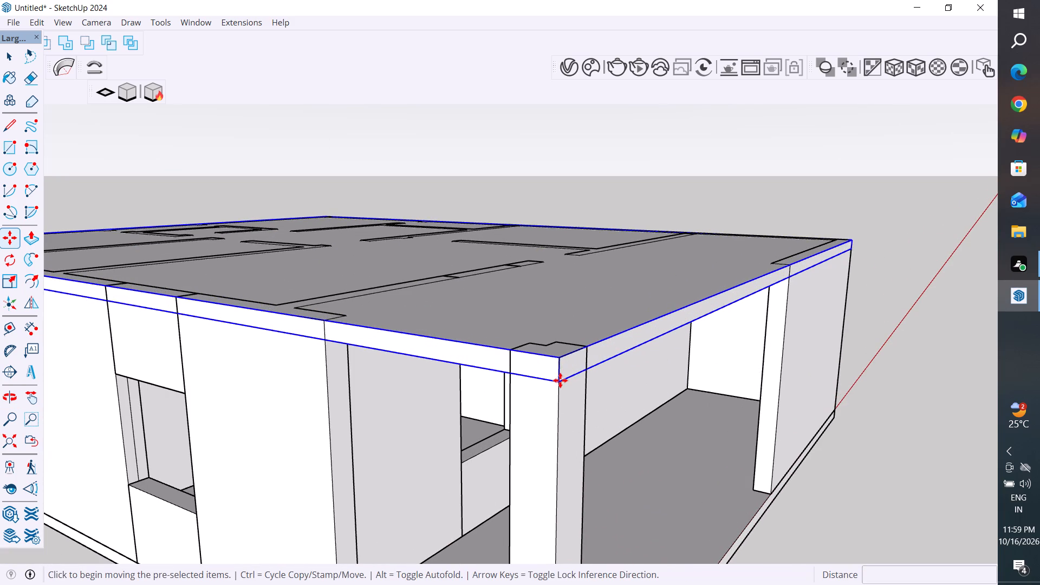
pyautogui.click(559, 360)
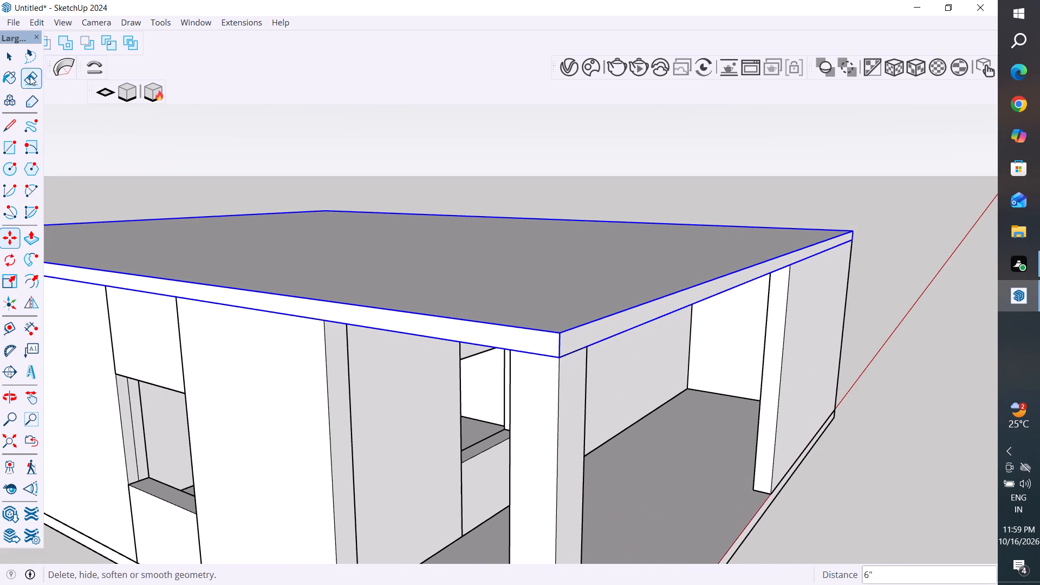
# Examine the house copy with its roof slab beside the original house, from above and from the front.
pyautogui.click(7, 60)
pyautogui.click(162, 158)
pyautogui.scroll(-11, 317, 218)
pyautogui.moveTo(499, 279); pyautogui.dragTo(499, 314, button='middle')
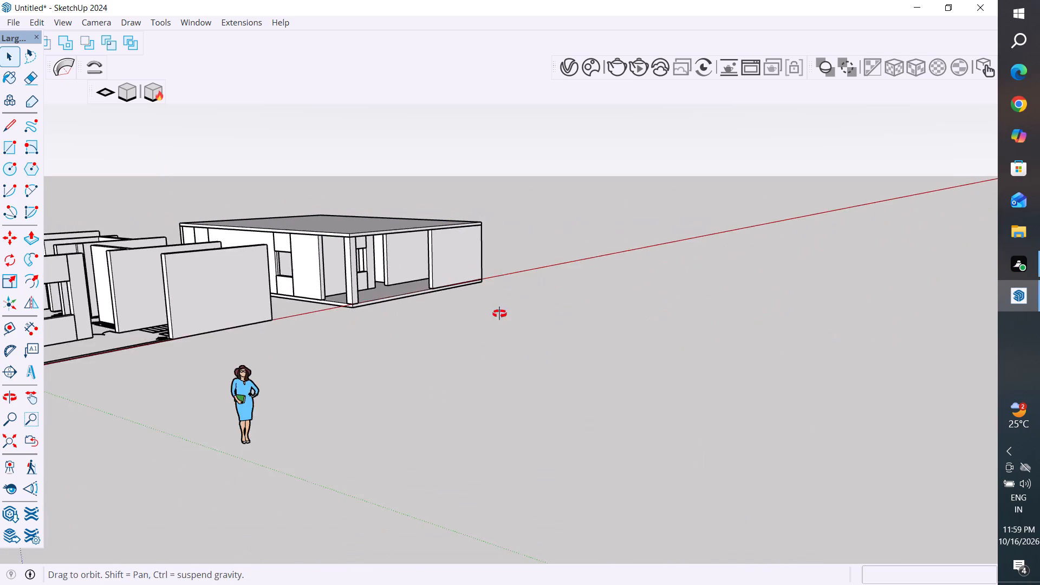
pyautogui.moveTo(499, 314); pyautogui.dragTo(233, 516, button='middle')
pyautogui.scroll(-13, 264, 530)
pyautogui.scroll(4, 335, 269)
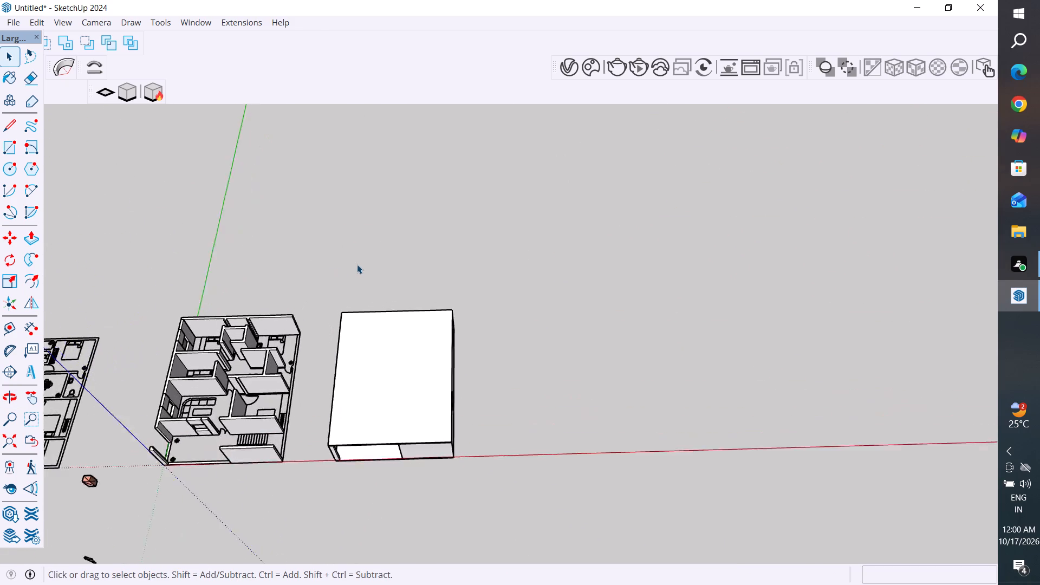
pyautogui.scroll(4, 357, 264)
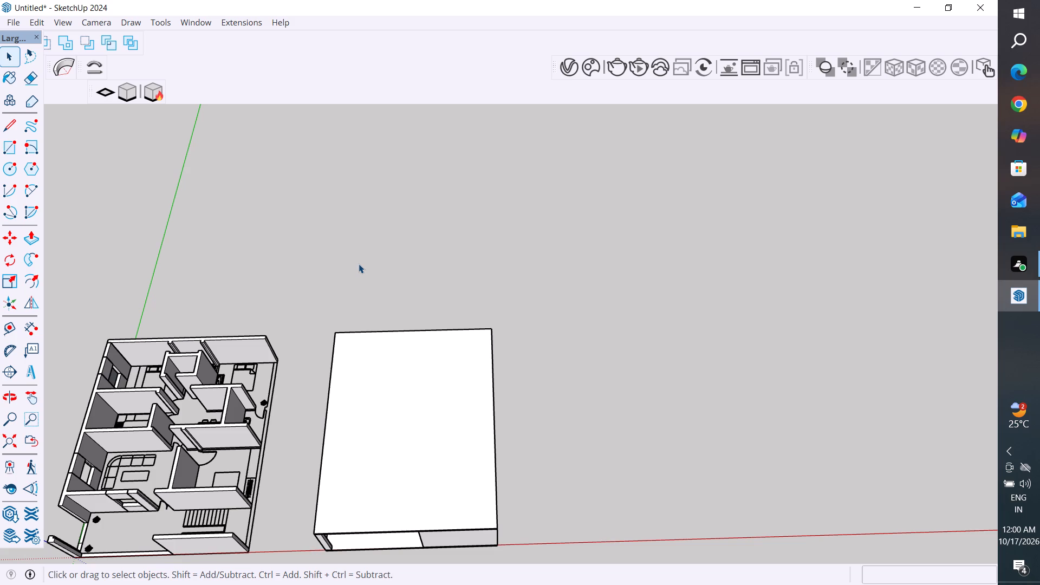
pyautogui.moveTo(382, 391); pyautogui.dragTo(439, 123, button='middle')
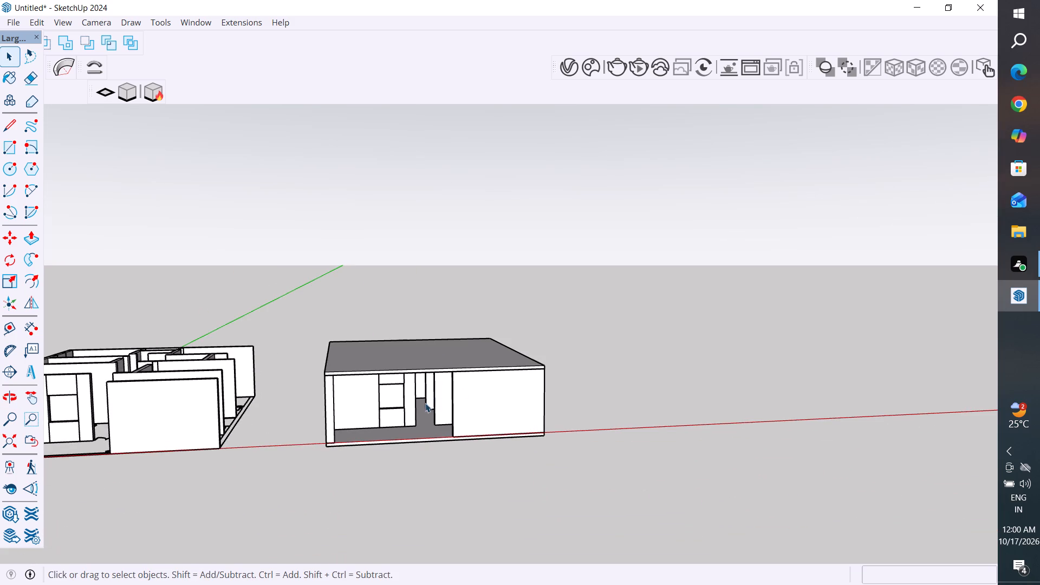
pyautogui.scroll(-4, 421, 406)
pyautogui.moveTo(447, 411); pyautogui.dragTo(421, 462, button='middle')
# Move the roof slab off the house copy, about 103' 3" away to the open ground beside it.
pyautogui.click(418, 373)
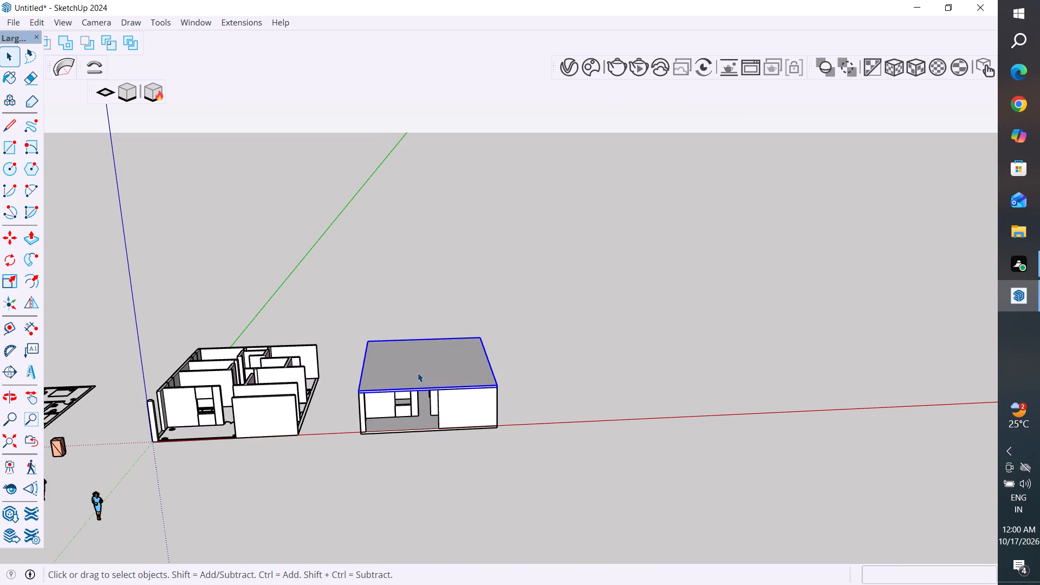
pyautogui.press('m')
pyautogui.scroll(14, 354, 400)
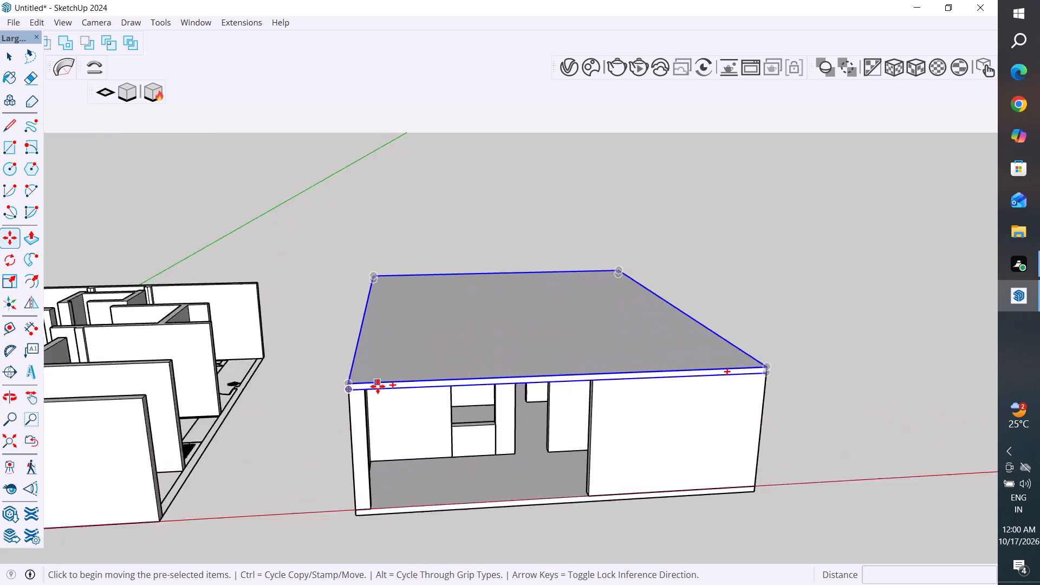
pyautogui.scroll(7, 378, 386)
pyautogui.click(333, 394)
pyautogui.scroll(-2, 292, 395)
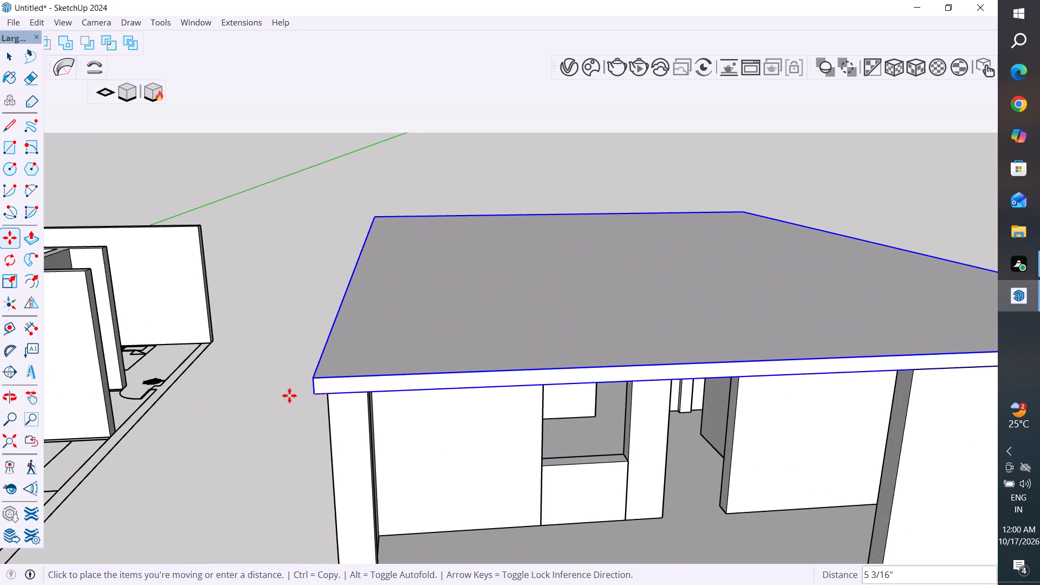
pyautogui.scroll(-19, 289, 395)
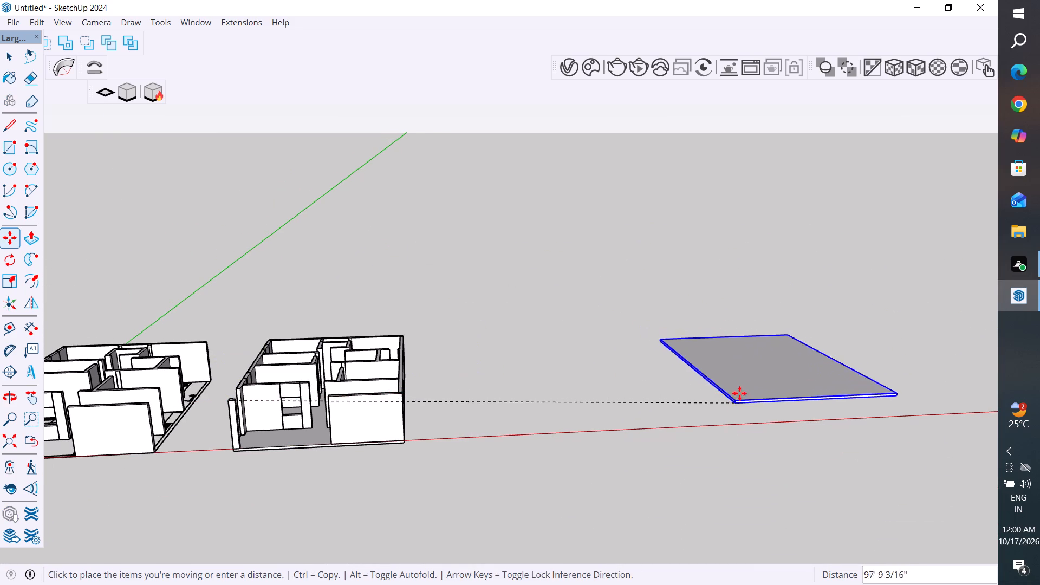
pyautogui.click(743, 378)
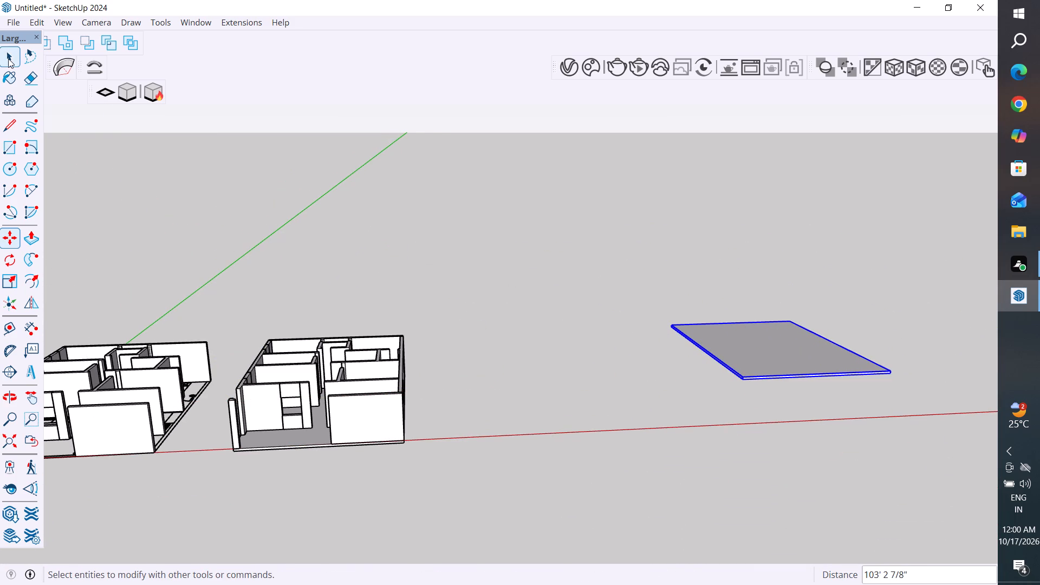
pyautogui.click(8, 58)
pyautogui.click(198, 216)
# Search the 3D Warehouse for DOOR models.
pyautogui.moveTo(382, 425); pyautogui.dragTo(396, 470, button='middle')
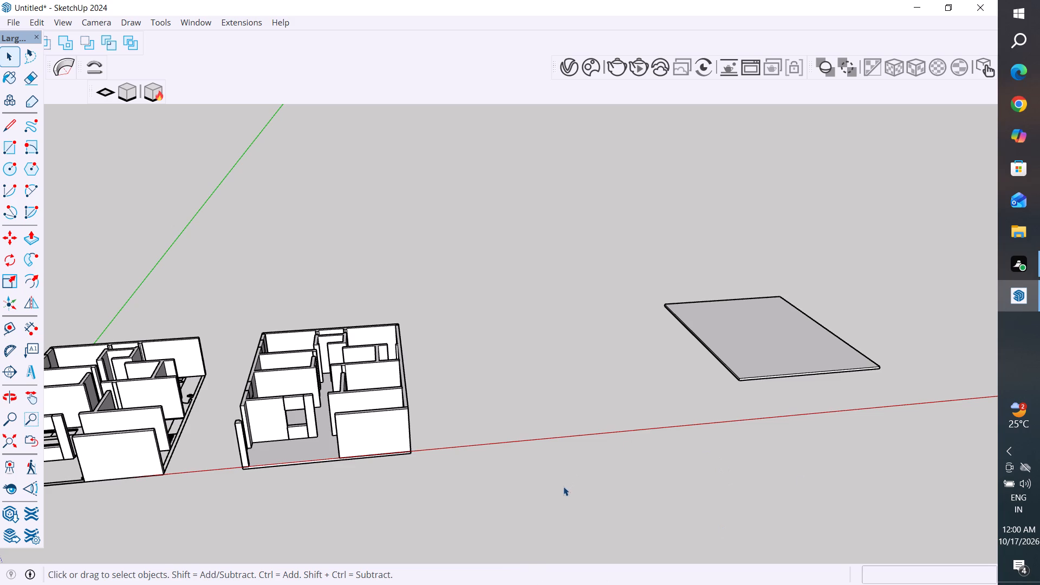
pyautogui.scroll(-4, 358, 374)
pyautogui.moveTo(535, 445); pyautogui.dragTo(512, 562, button='middle')
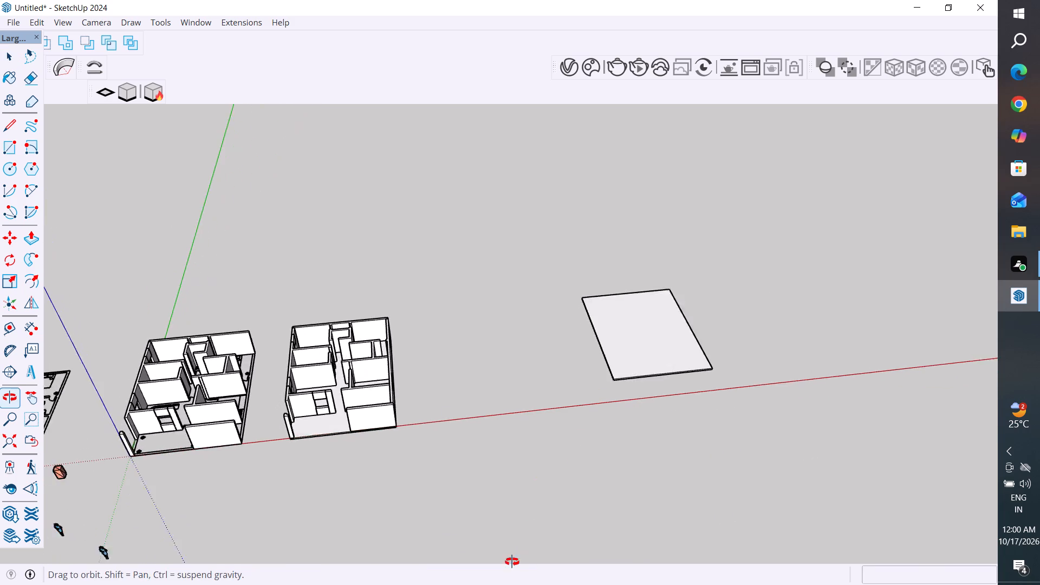
pyautogui.moveTo(512, 562); pyautogui.dragTo(510, 562, button='middle')
pyautogui.scroll(4, 266, 309)
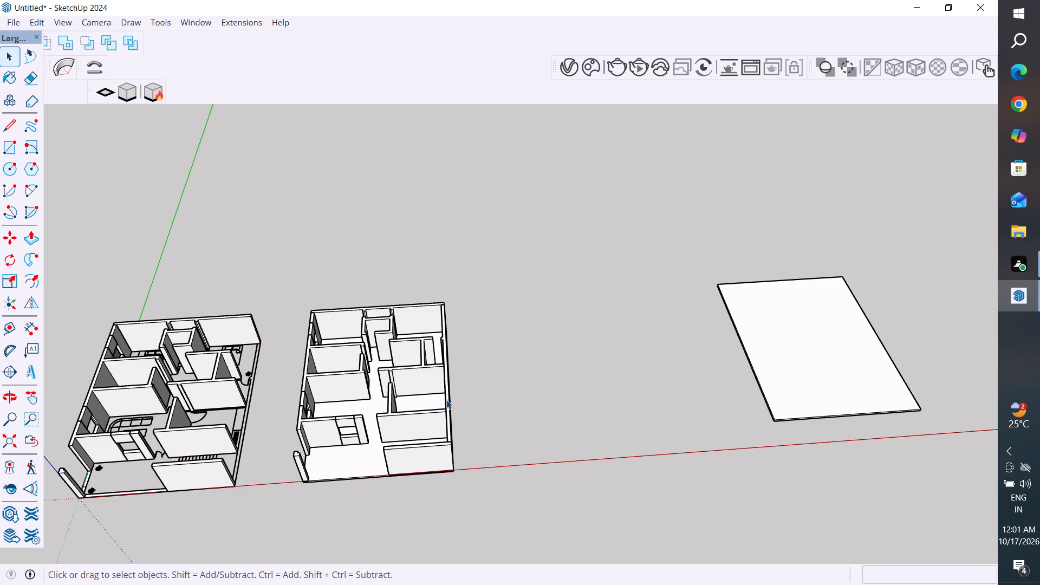
pyautogui.moveTo(498, 415); pyautogui.dragTo(437, 419, button='middle')
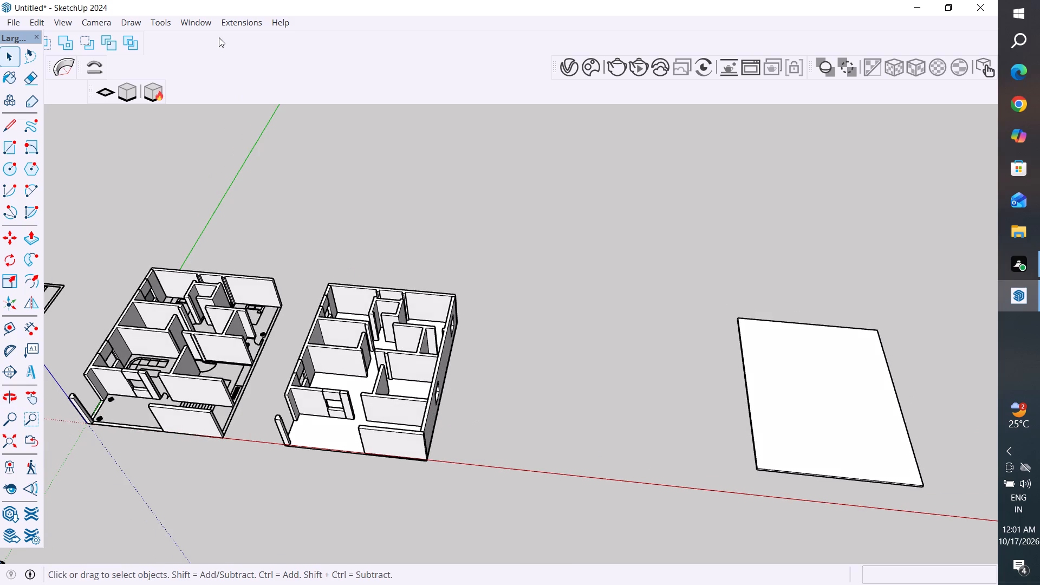
pyautogui.click(205, 22)
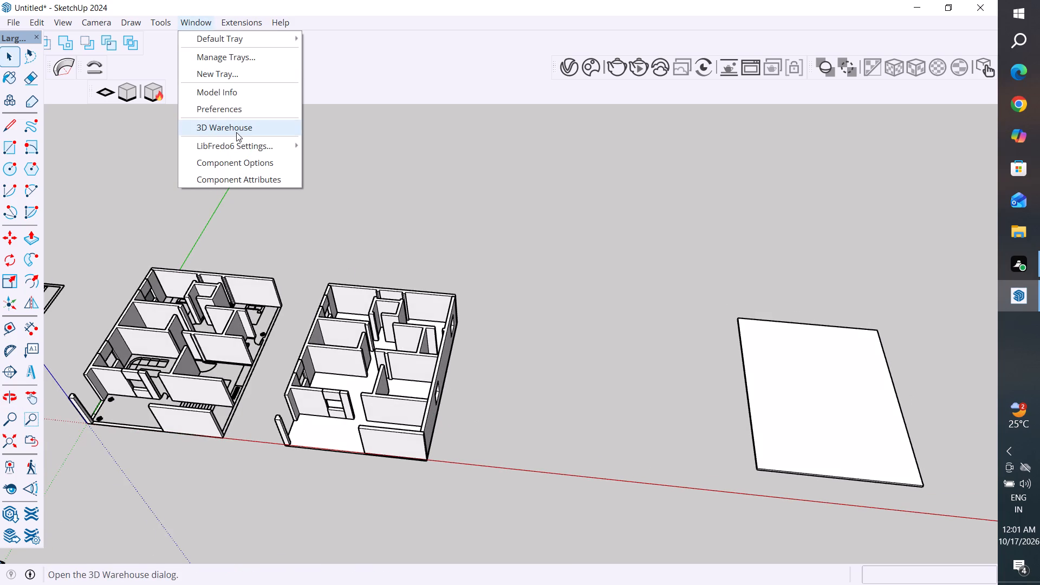
pyautogui.click(236, 132)
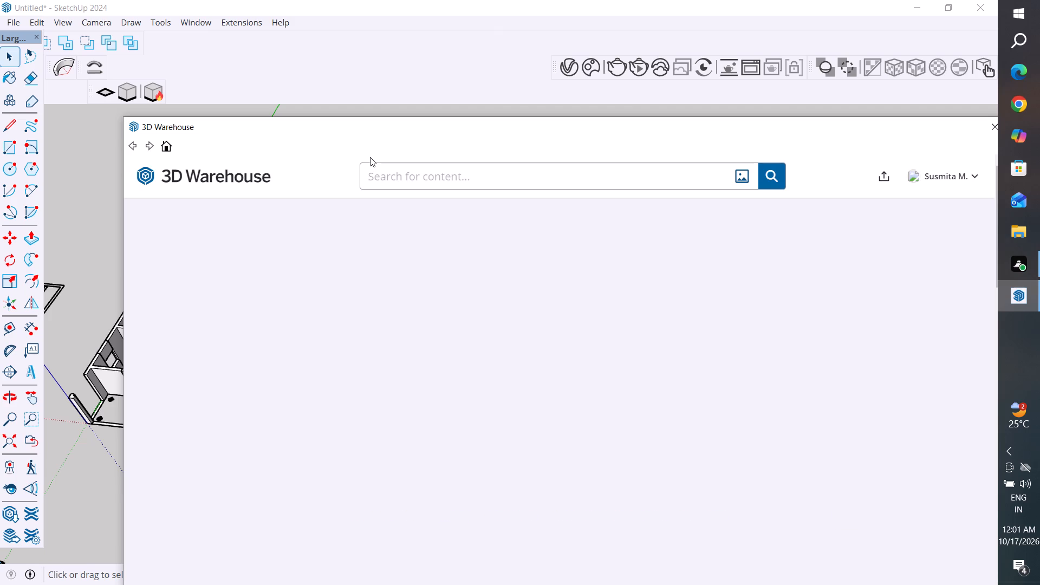
pyautogui.click(472, 170)
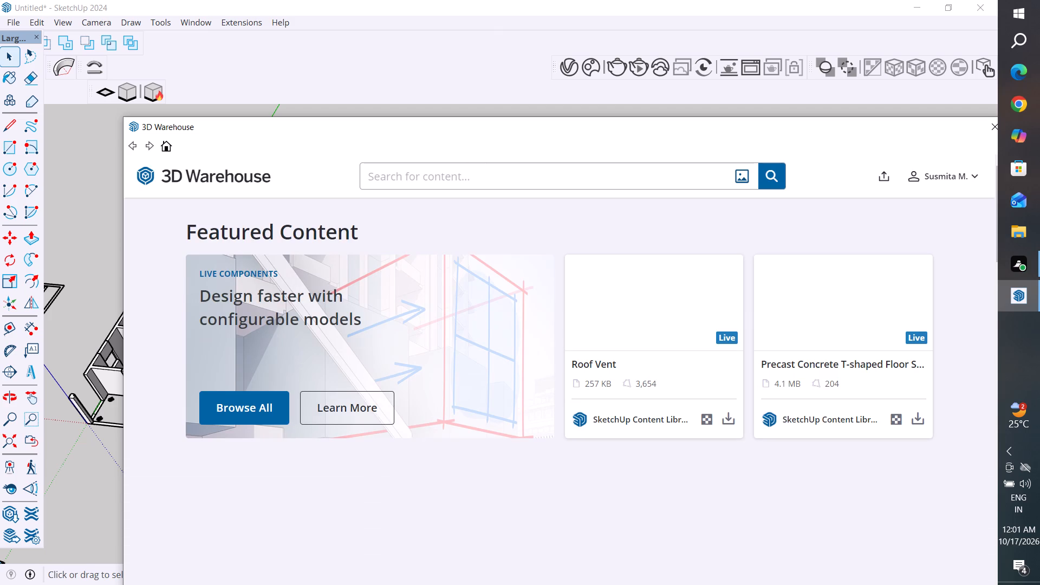
pyautogui.write('DOOR')
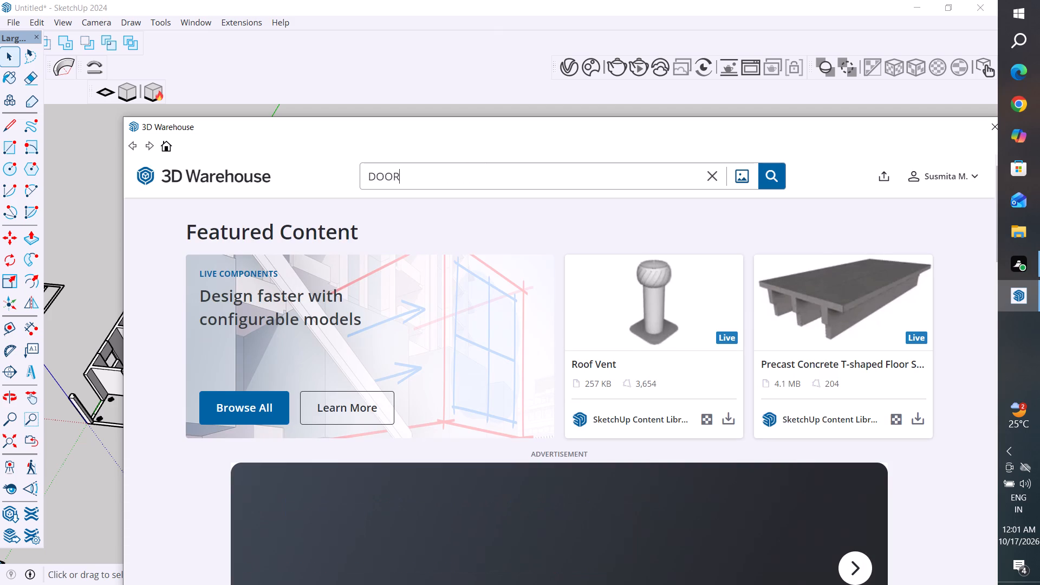
pyautogui.press('Return')
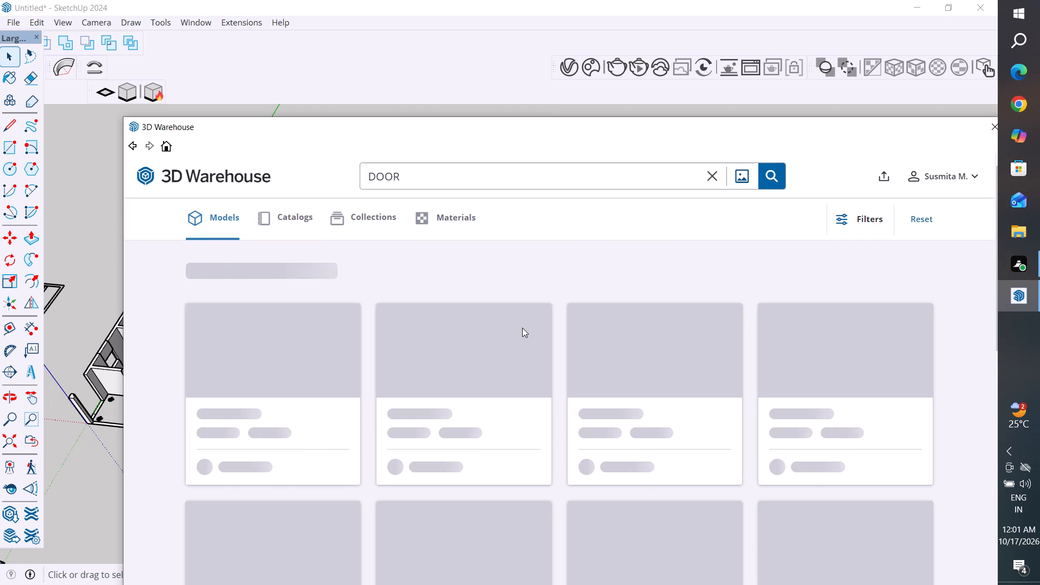
pyautogui.moveTo(534, 126); pyautogui.dragTo(462, 83)
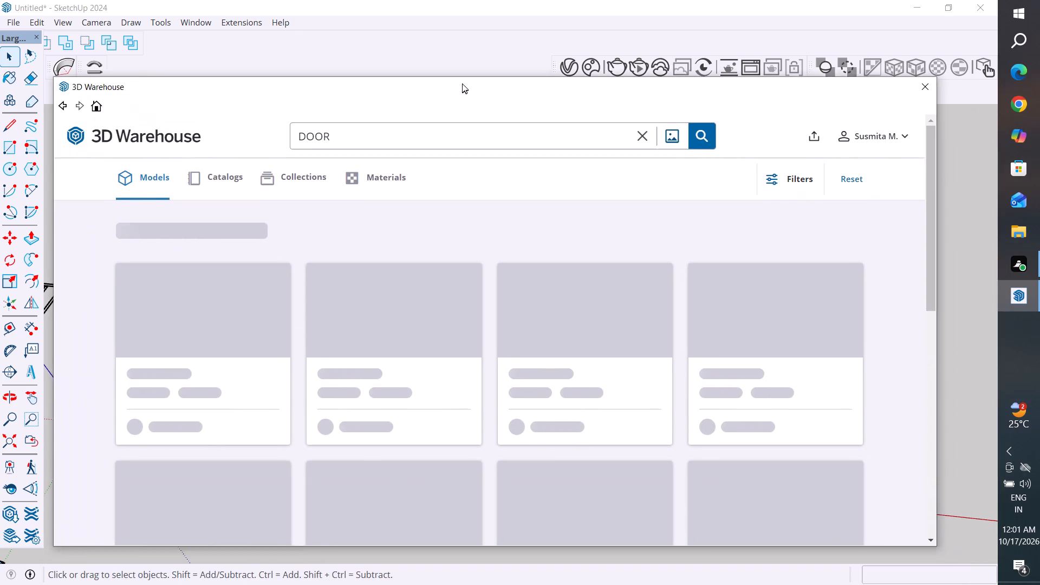
pyautogui.moveTo(462, 83); pyautogui.dragTo(456, 63)
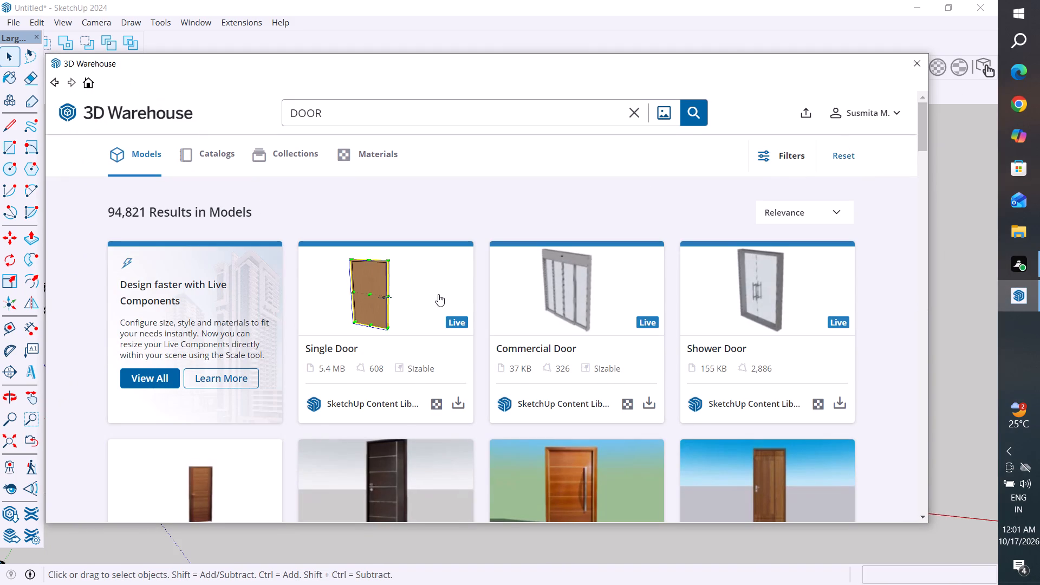
# Load the dark wooden "#Kit Porta Pivotante Envernizada" door into the model and place it between the house copy and the detached roof slab.
pyautogui.scroll(-3, 476, 354)
pyautogui.scroll(-2, 556, 356)
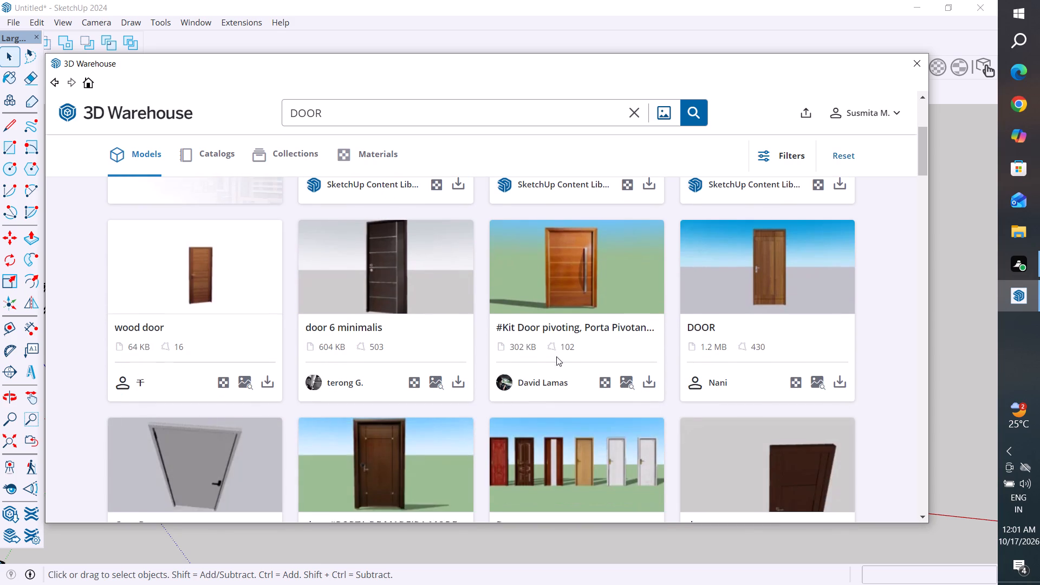
pyautogui.scroll(-5, 556, 356)
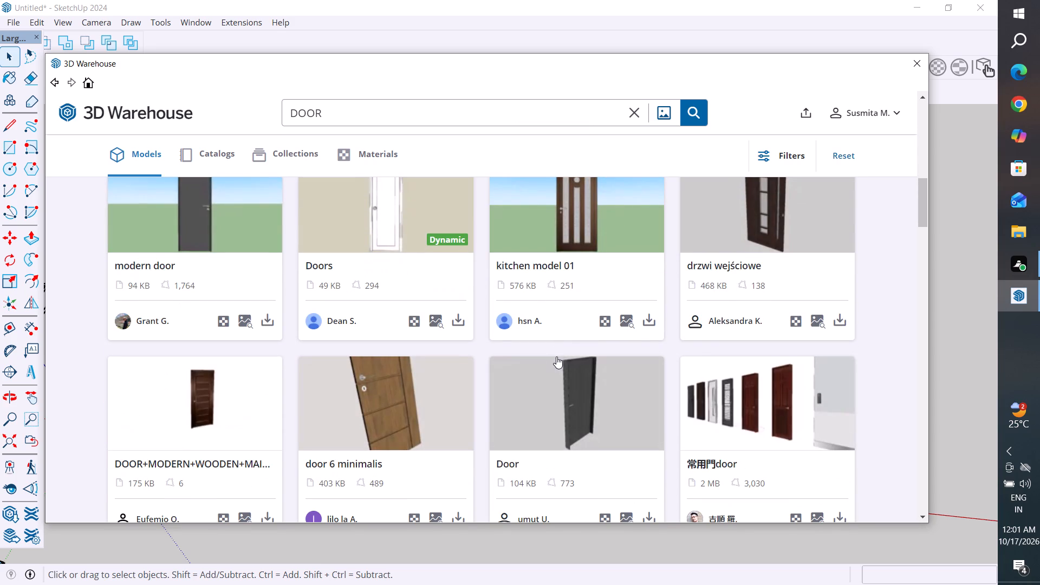
pyautogui.scroll(2, 738, 358)
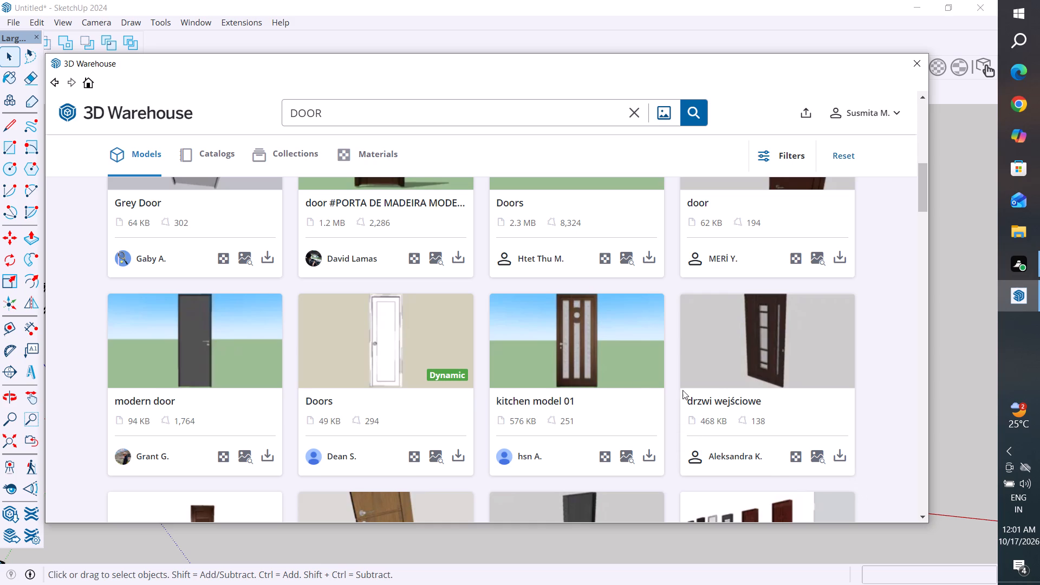
pyautogui.scroll(-4, 626, 390)
pyautogui.scroll(2, 630, 388)
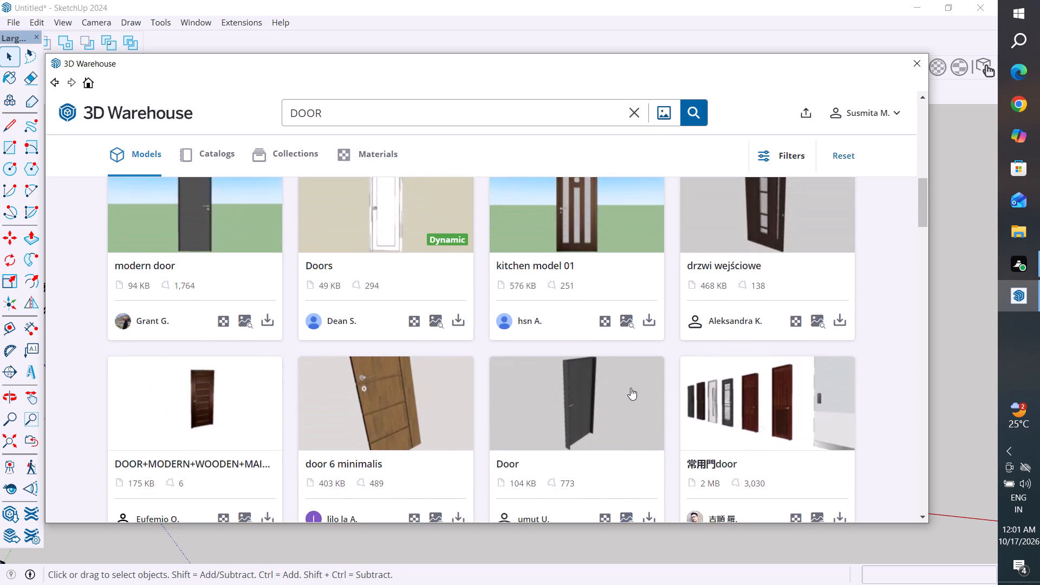
pyautogui.scroll(-3, 630, 388)
pyautogui.scroll(-3, 615, 346)
pyautogui.scroll(1, 616, 405)
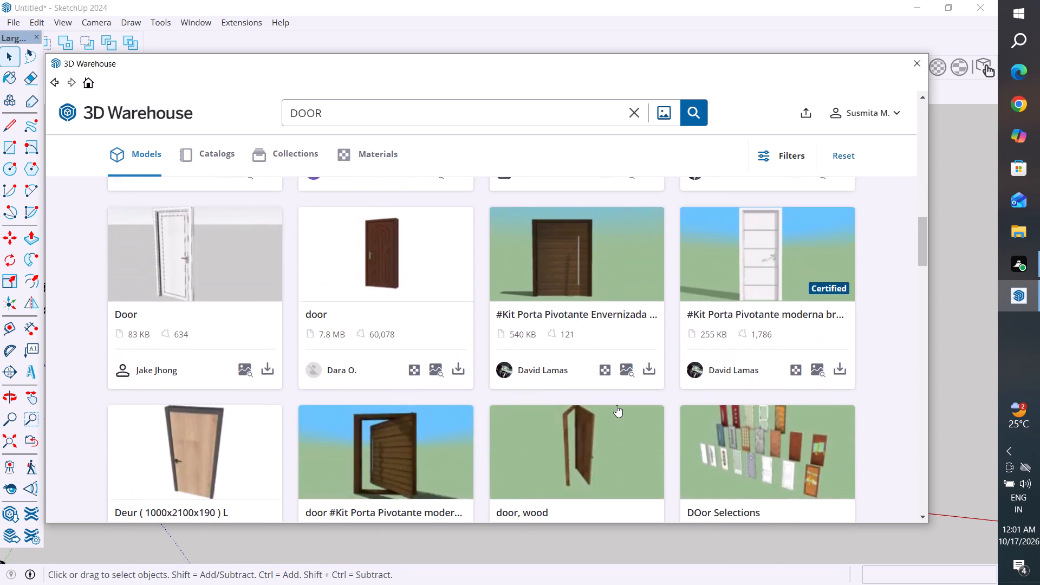
pyautogui.scroll(2, 616, 405)
pyautogui.scroll(2, 648, 367)
pyautogui.scroll(-3, 648, 367)
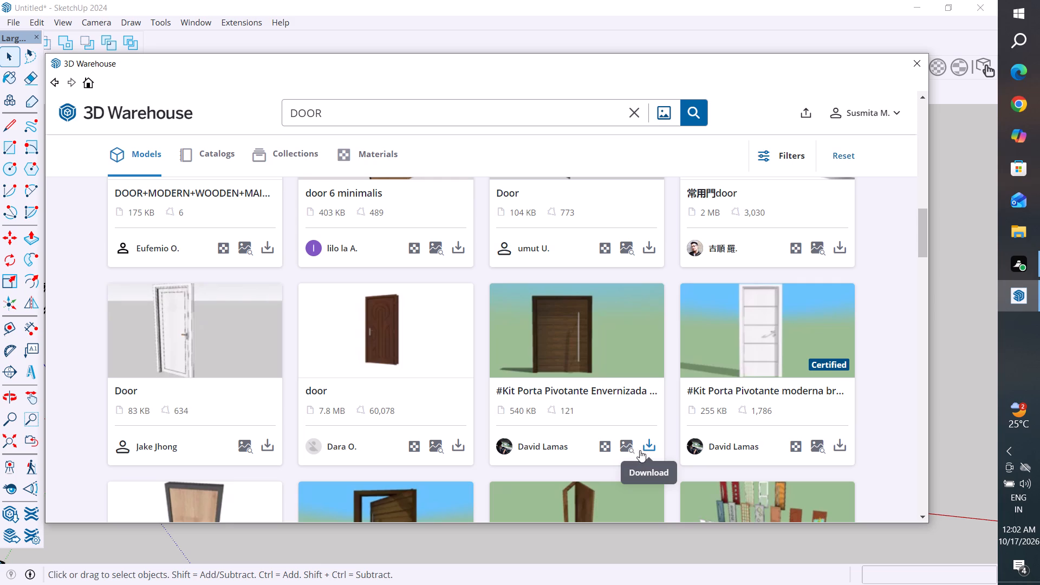
pyautogui.click(652, 447)
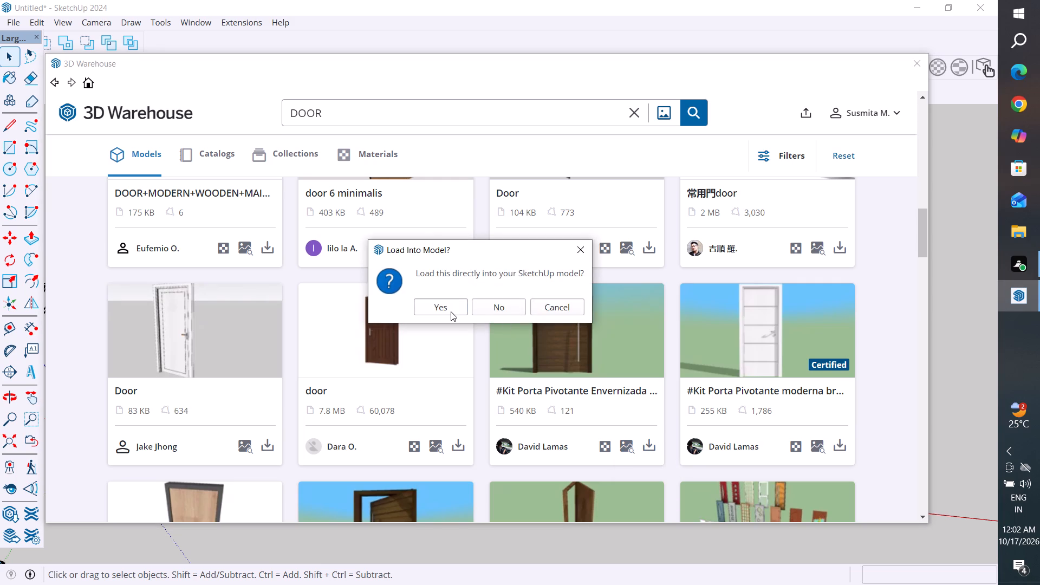
pyautogui.click(451, 311)
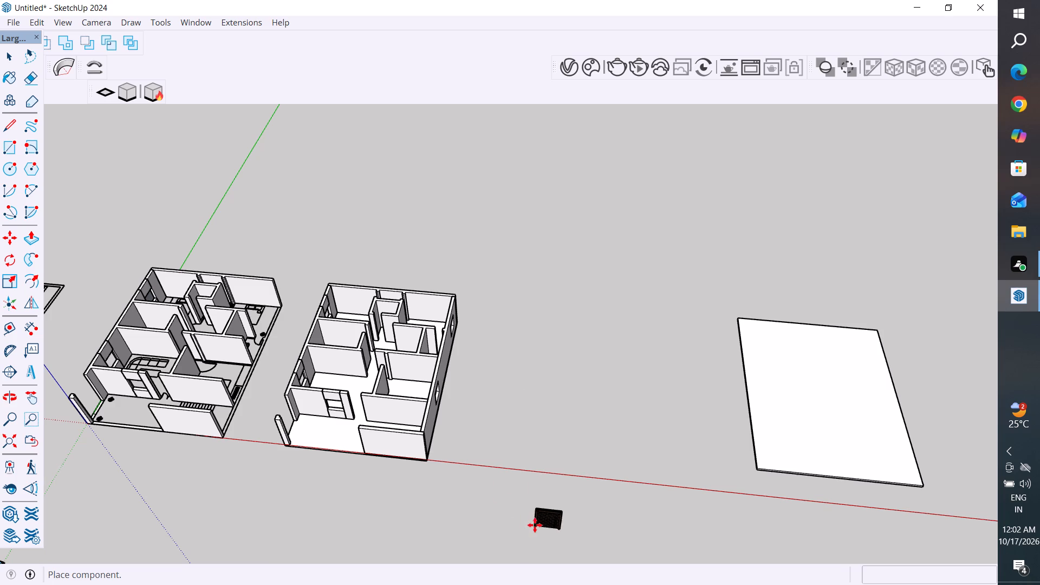
pyautogui.click(561, 425)
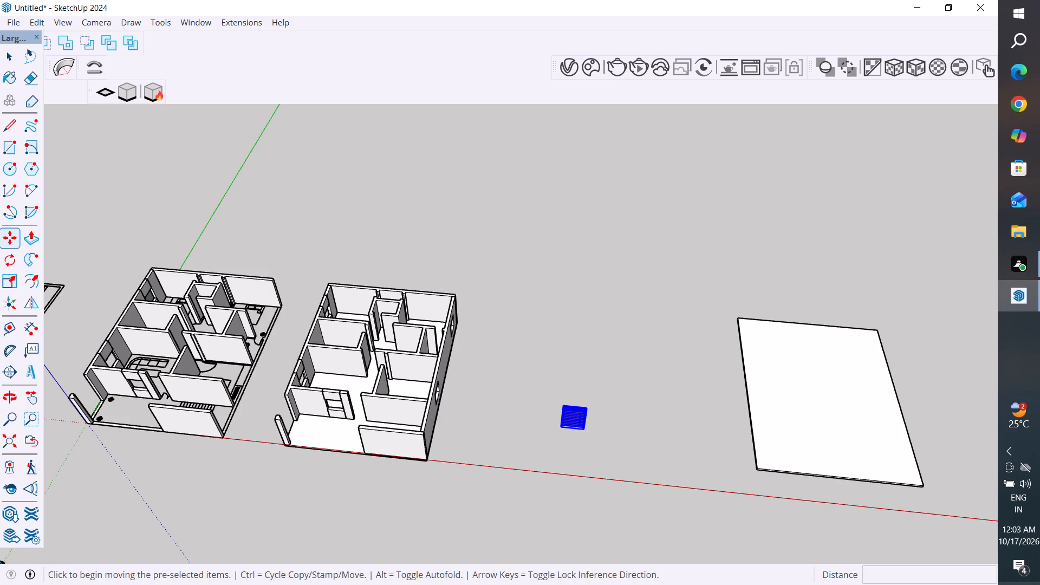
pyautogui.click(11, 49)
pyautogui.click(353, 177)
# Examine the wooden pivot door up close and in relation to the house copy and roof slab.
pyautogui.scroll(1, 629, 453)
pyautogui.moveTo(634, 448); pyautogui.dragTo(648, 392, button='middle')
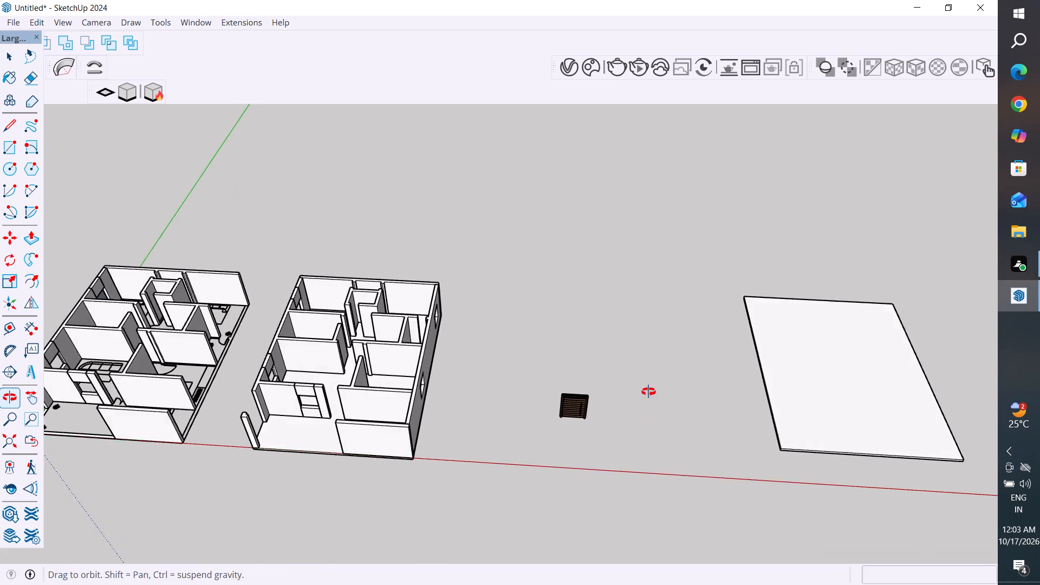
pyautogui.moveTo(648, 392); pyautogui.dragTo(646, 361, button='middle')
pyautogui.scroll(8, 623, 392)
pyautogui.moveTo(602, 383); pyautogui.dragTo(608, 308, button='middle')
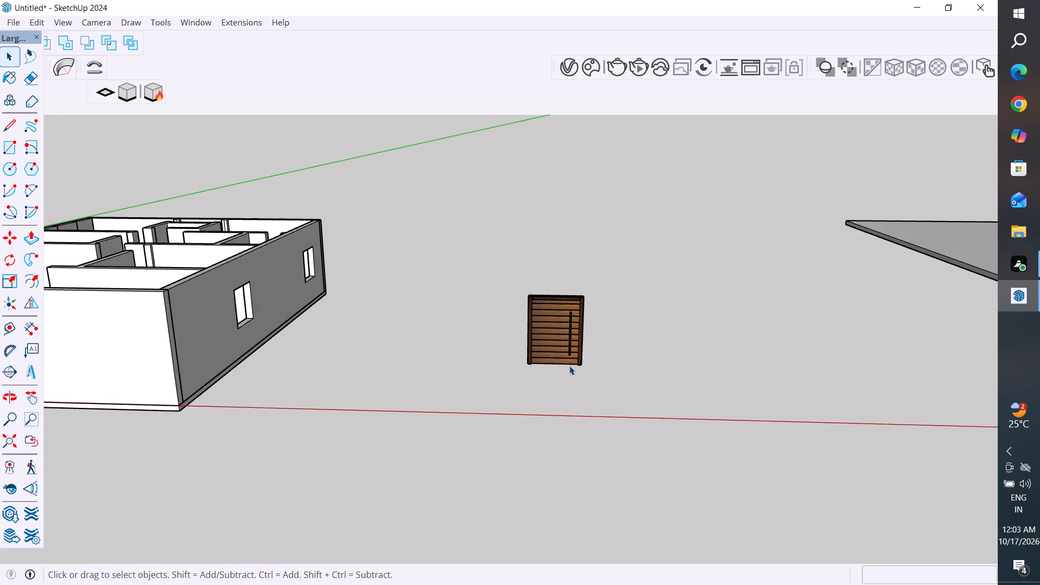
pyautogui.scroll(2, 567, 363)
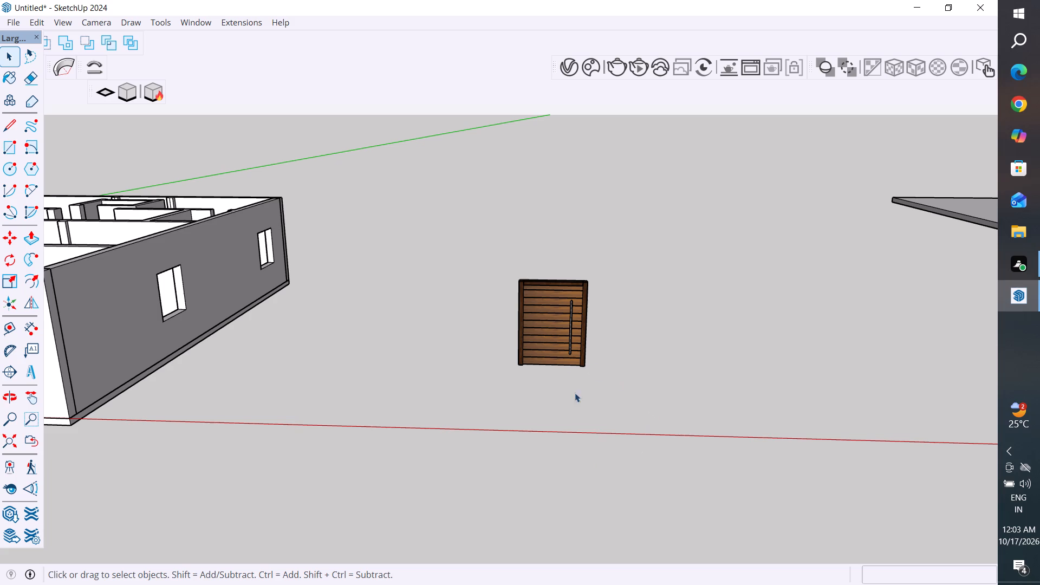
pyautogui.moveTo(562, 405); pyautogui.dragTo(578, 478, button='middle')
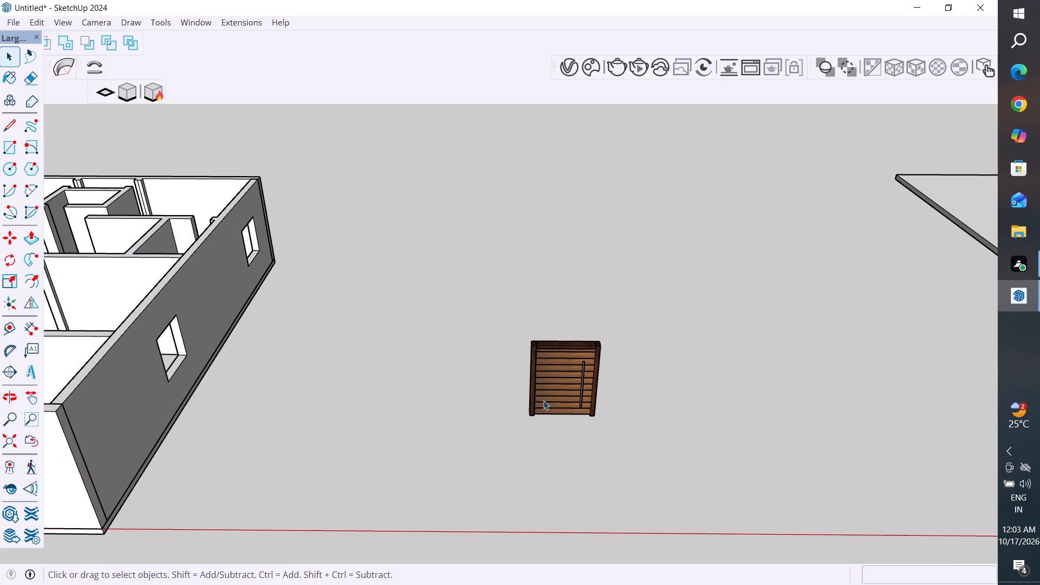
pyautogui.scroll(-3, 542, 402)
pyautogui.scroll(3, 579, 402)
pyautogui.click(560, 378)
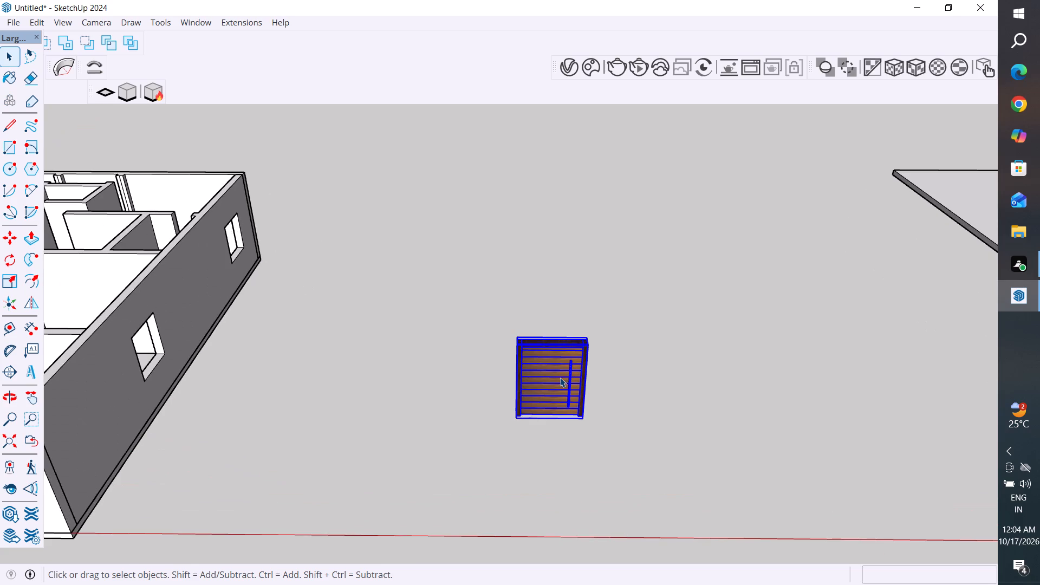
pyautogui.scroll(-1, 724, 388)
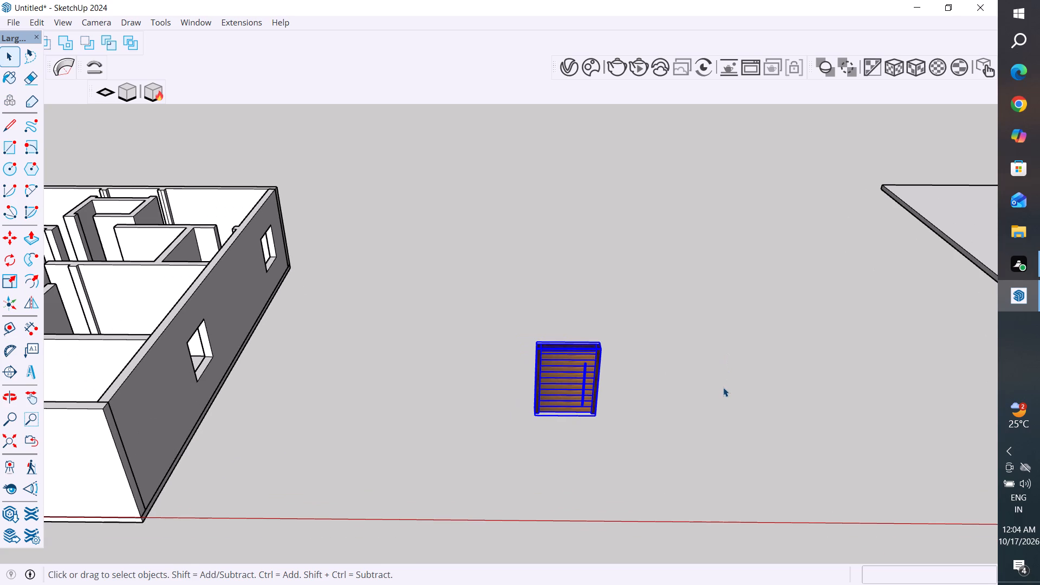
pyautogui.scroll(-4, 723, 387)
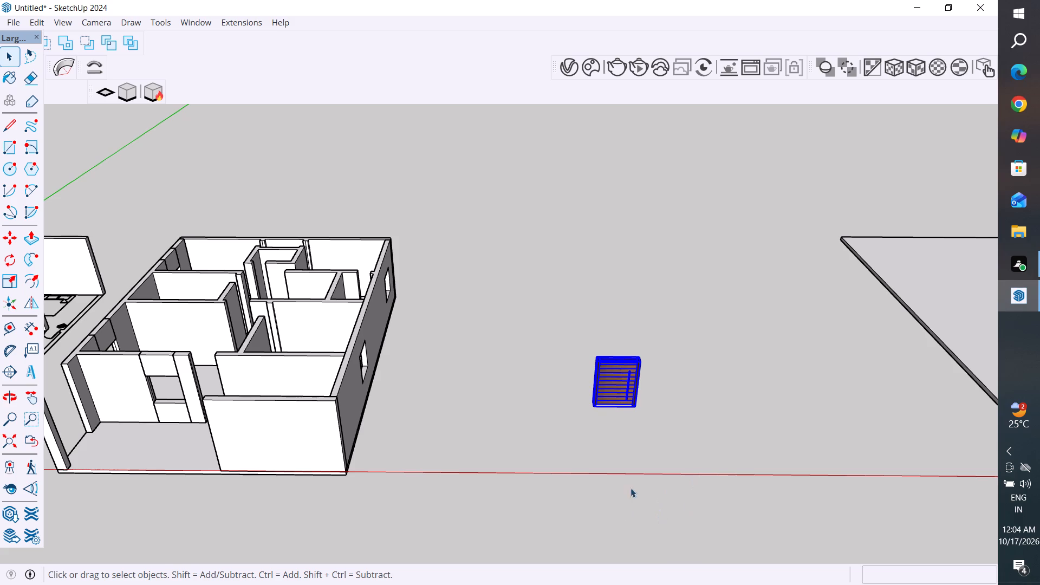
pyautogui.click(606, 436)
pyautogui.scroll(-3, 649, 464)
pyautogui.moveTo(649, 464); pyautogui.dragTo(630, 451, button='middle')
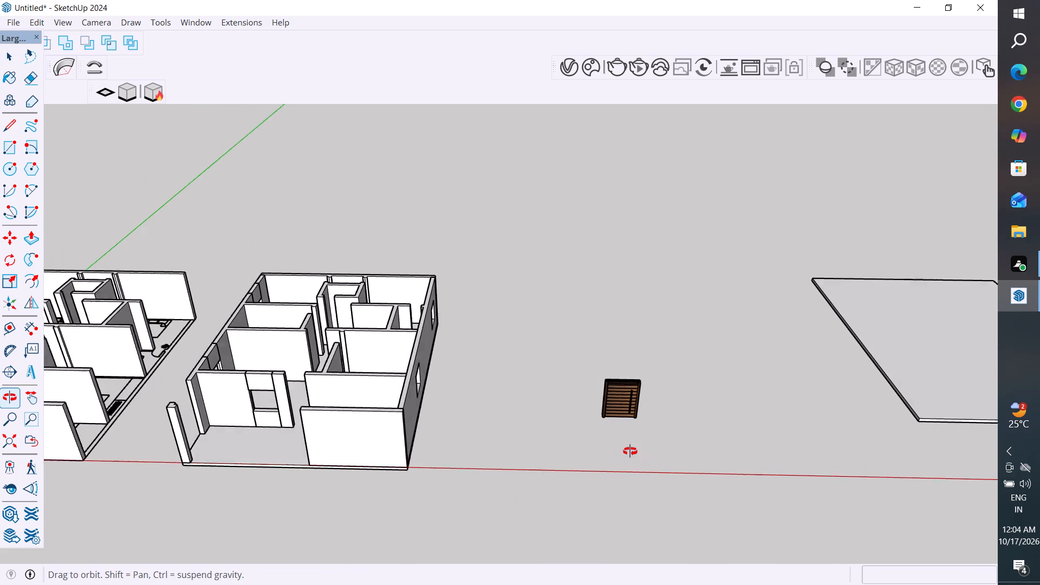
pyautogui.moveTo(630, 451); pyautogui.dragTo(628, 450, button='middle')
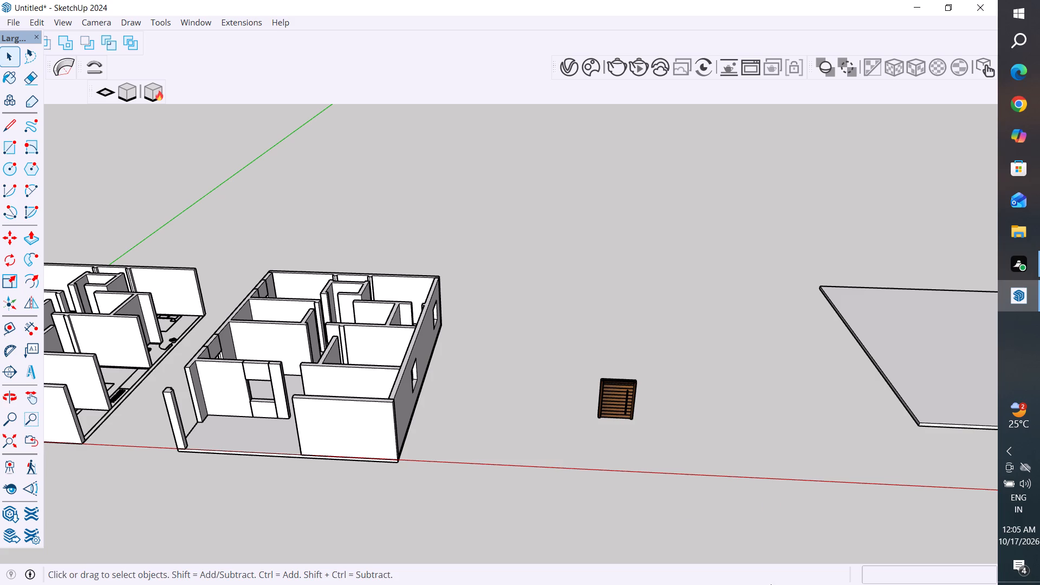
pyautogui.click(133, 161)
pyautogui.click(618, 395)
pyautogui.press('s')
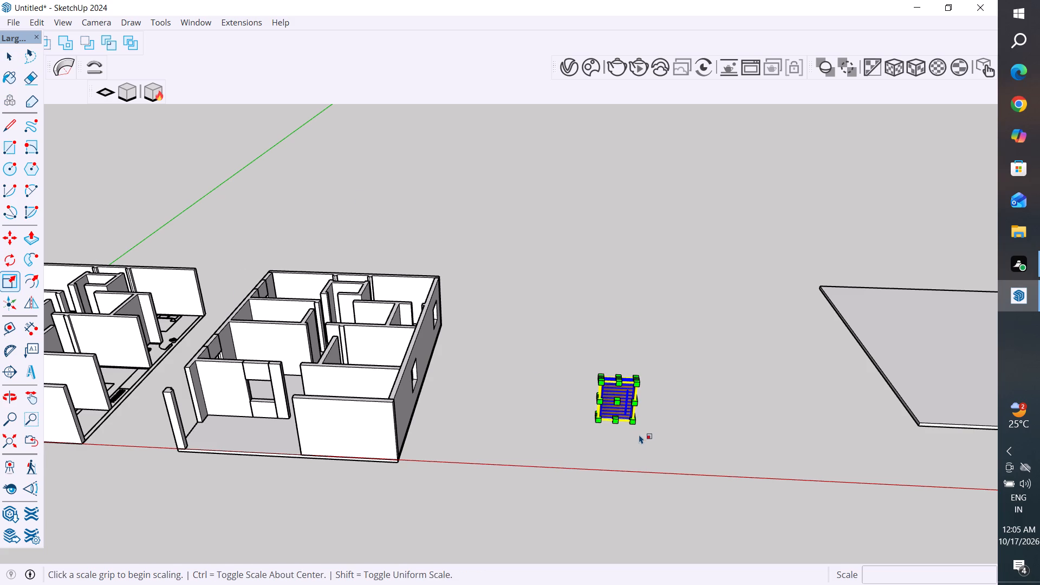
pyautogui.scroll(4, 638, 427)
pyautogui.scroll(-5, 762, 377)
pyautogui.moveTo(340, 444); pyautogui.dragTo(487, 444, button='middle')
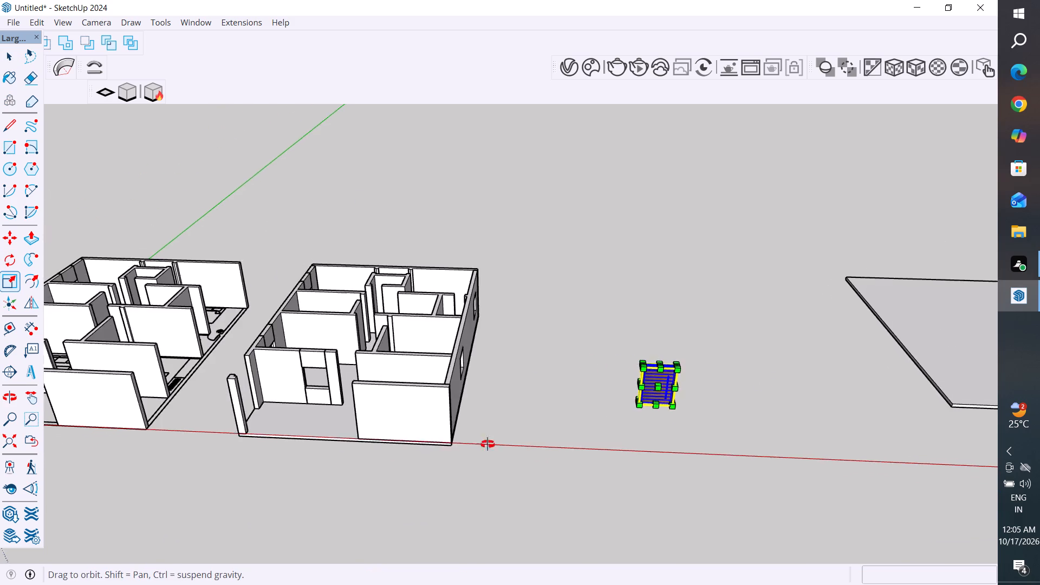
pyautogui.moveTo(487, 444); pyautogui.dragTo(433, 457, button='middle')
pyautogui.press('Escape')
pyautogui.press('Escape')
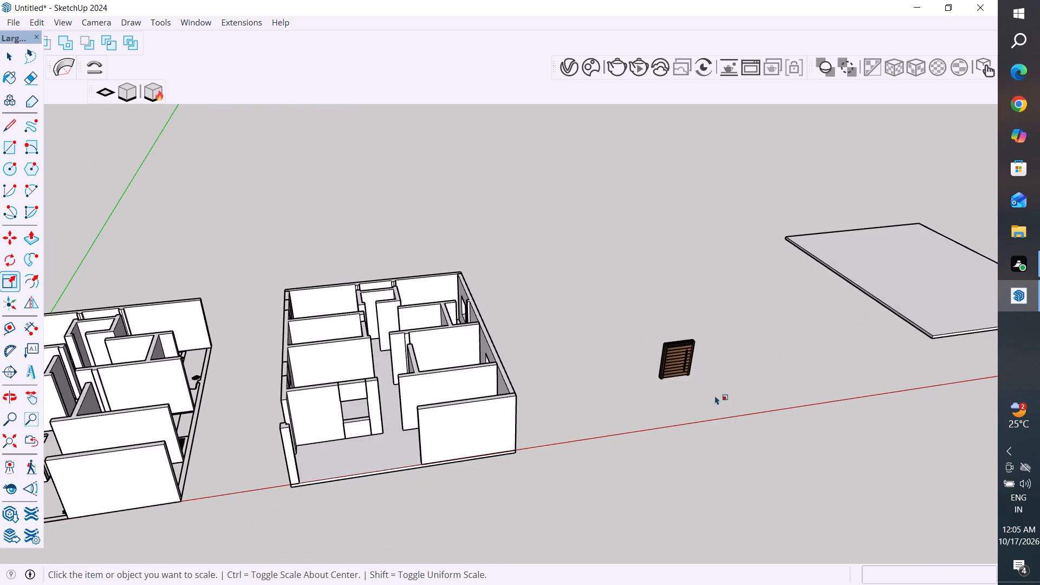
# Move the wooden pivot door about 51' 11" to the house copy, in front of the entrance opening beside the front window.
pyautogui.click(682, 366)
pyautogui.press('m')
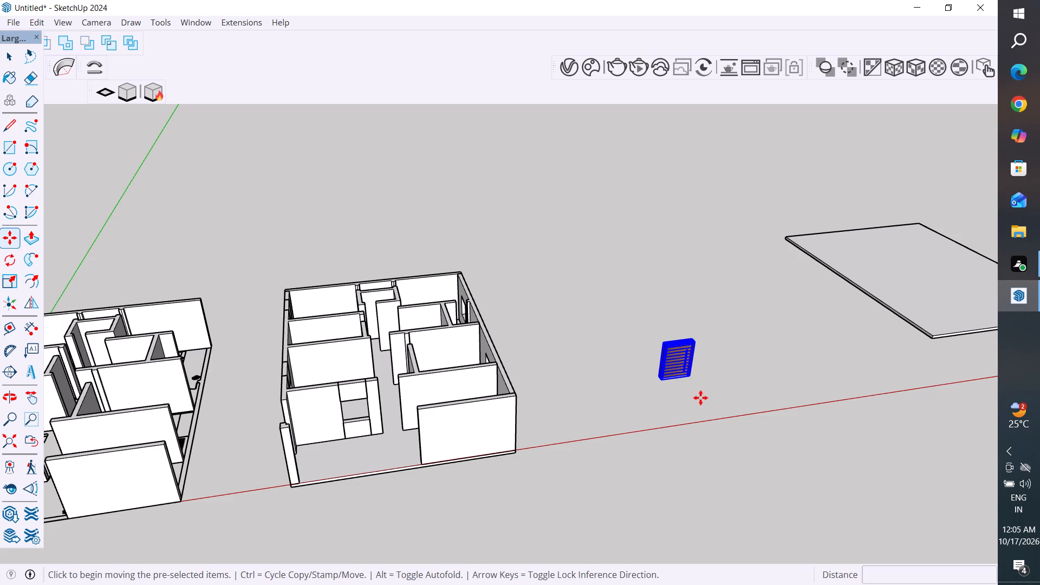
pyautogui.scroll(2, 693, 385)
pyautogui.click(689, 378)
pyautogui.scroll(6, 290, 459)
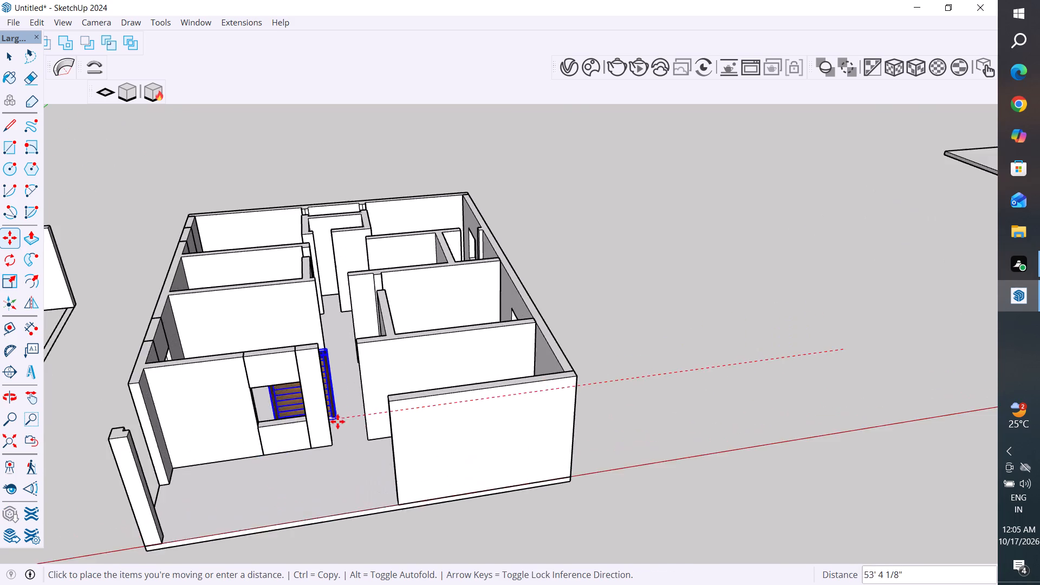
pyautogui.scroll(9, 337, 421)
pyautogui.scroll(-9, 353, 505)
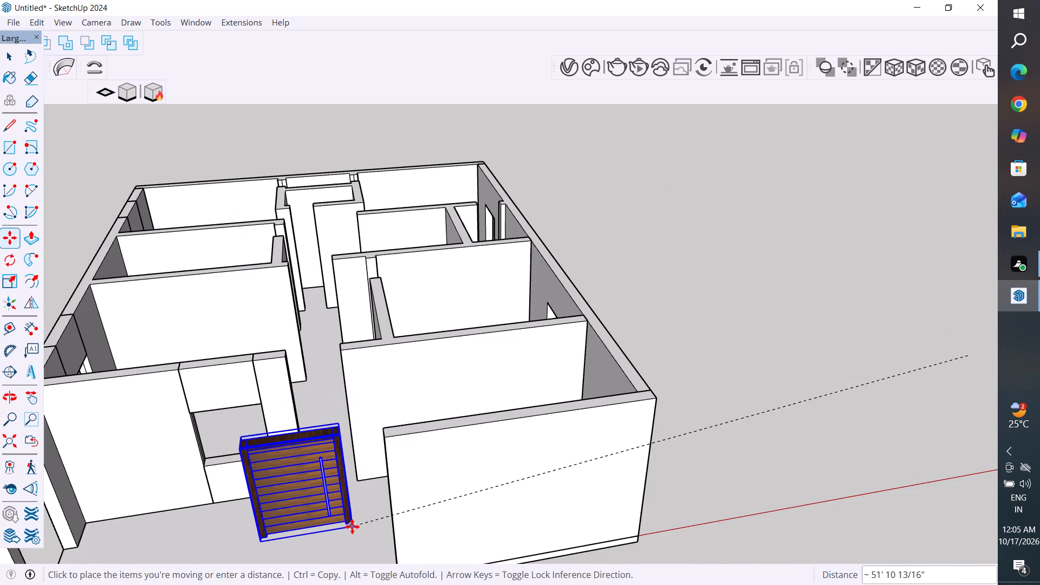
pyautogui.click(352, 530)
pyautogui.click(16, 60)
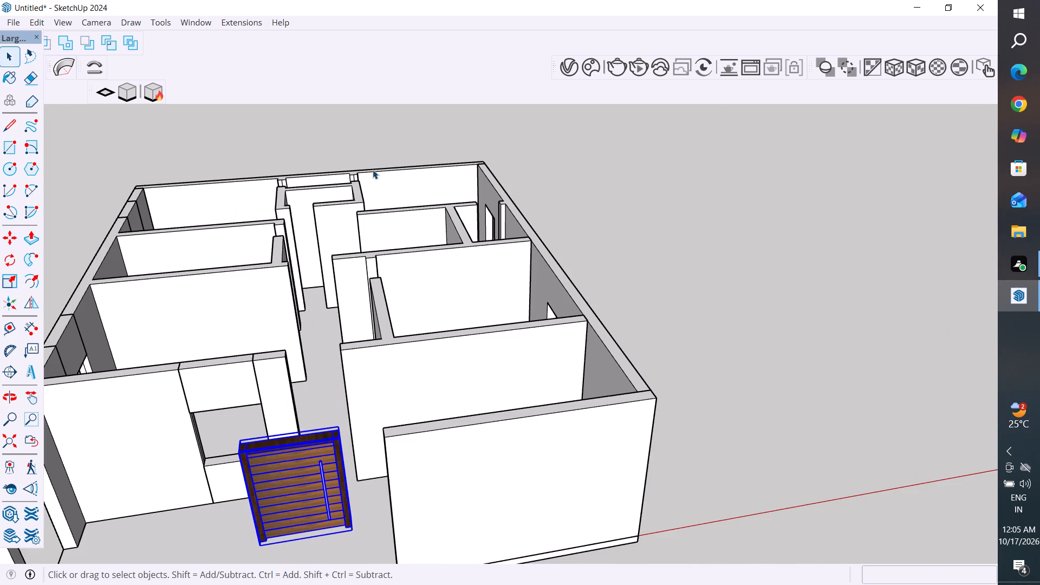
pyautogui.click(373, 170)
pyautogui.click(404, 119)
# Scale the wooden door's width along the red axis to about 0.62, narrowing it from its window side.
pyautogui.moveTo(311, 478); pyautogui.dragTo(290, 553, button='middle')
pyautogui.scroll(3, 317, 480)
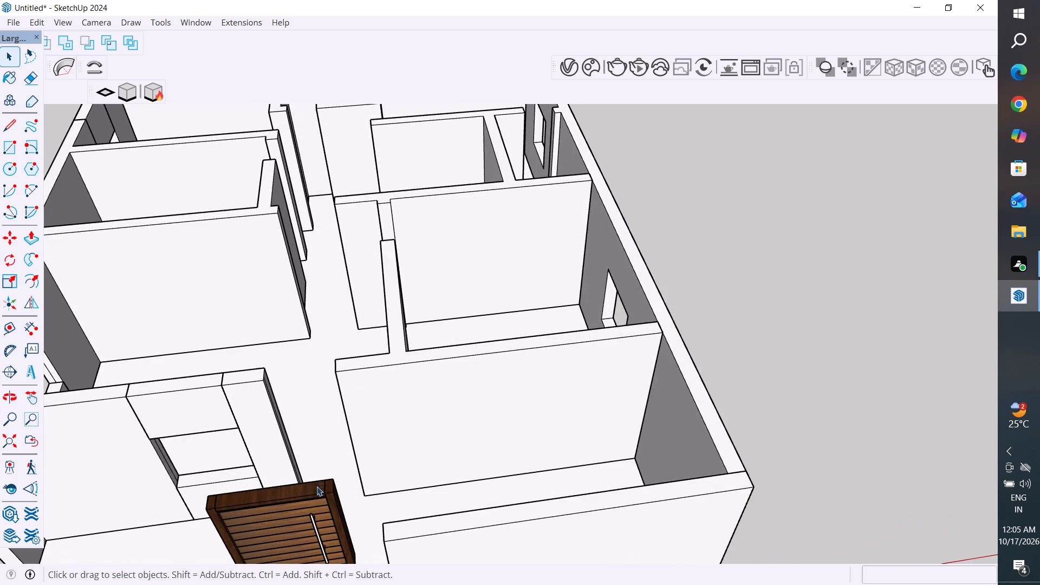
pyautogui.scroll(-6, 345, 470)
pyautogui.moveTo(362, 456); pyautogui.dragTo(472, 380, button='middle')
pyautogui.scroll(2, 388, 502)
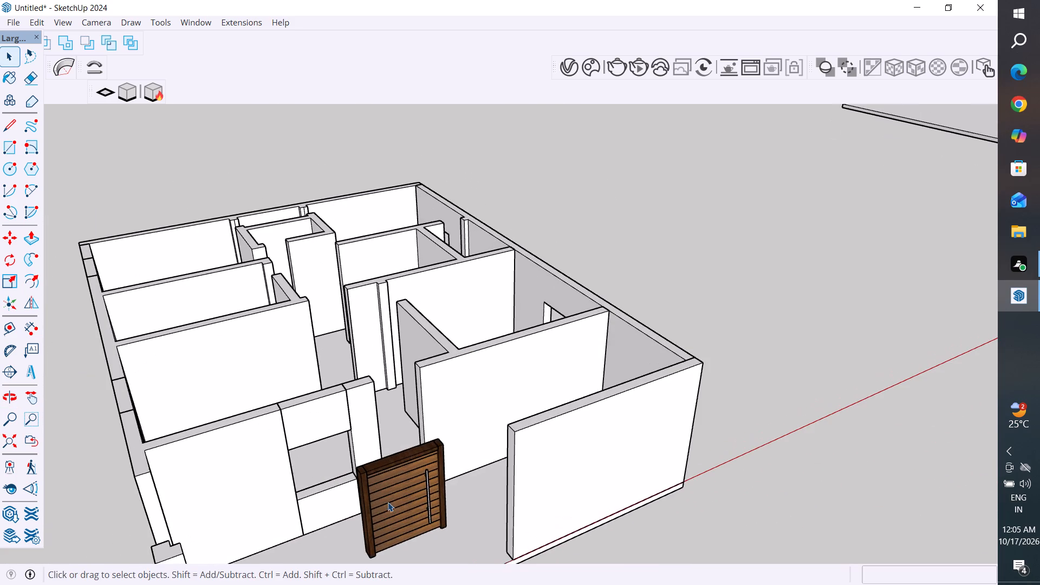
pyautogui.click(413, 500)
pyautogui.moveTo(420, 519); pyautogui.dragTo(408, 486, button='middle')
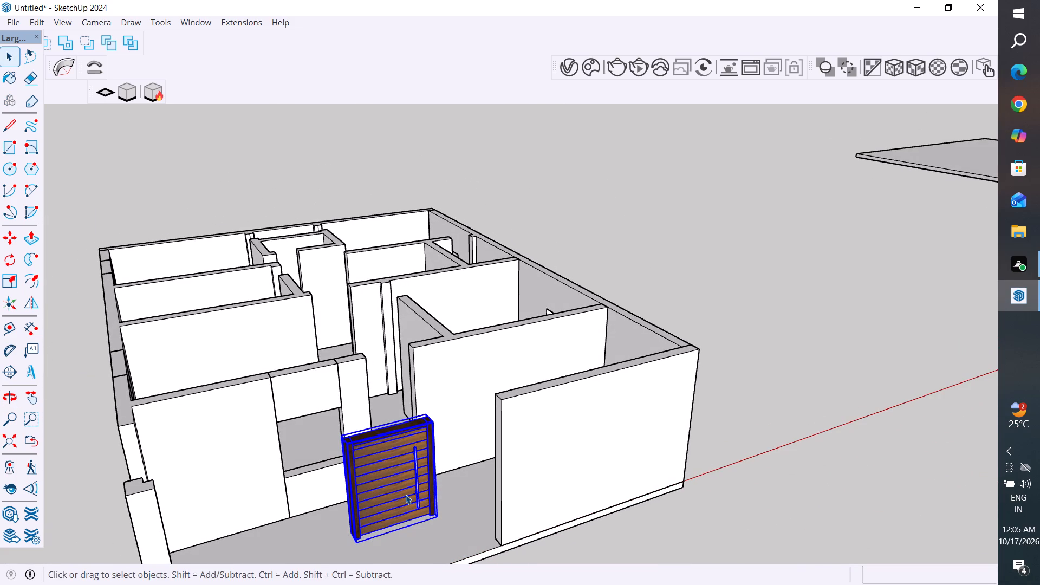
pyautogui.press('s')
pyautogui.scroll(4, 444, 511)
pyautogui.scroll(2, 290, 476)
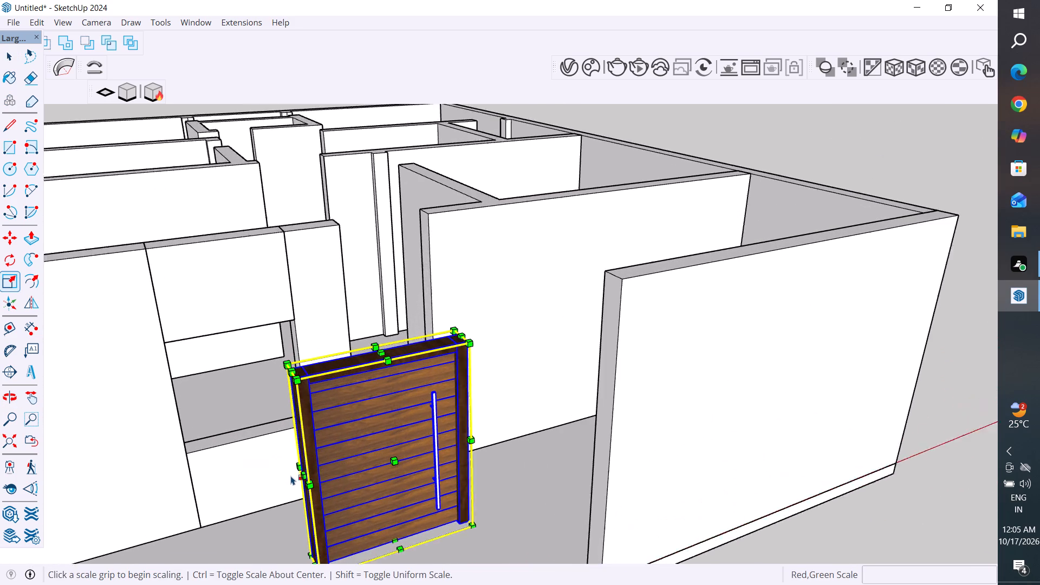
pyautogui.scroll(1, 291, 476)
pyautogui.click(305, 476)
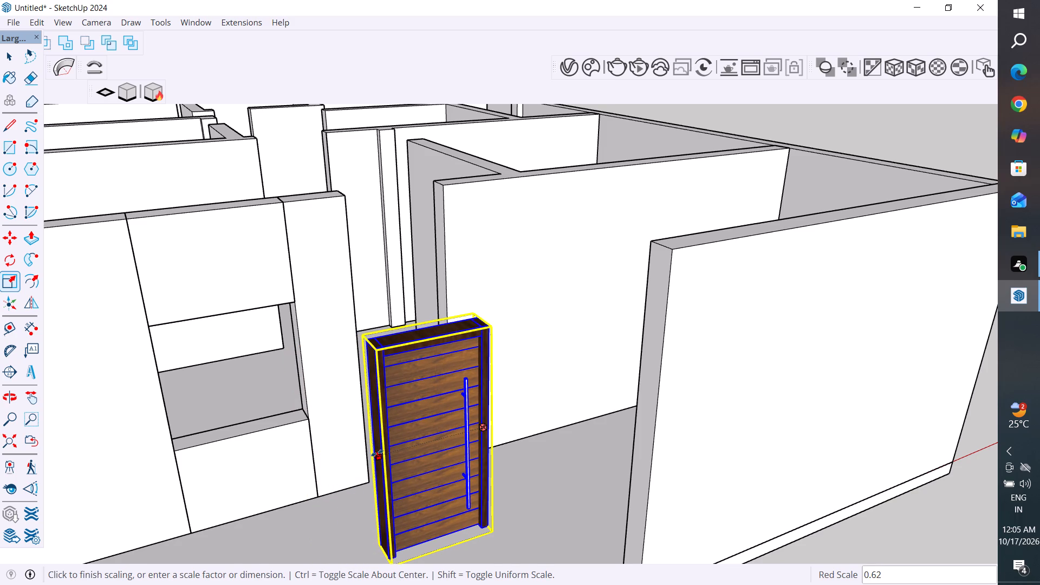
pyautogui.click(377, 453)
pyautogui.click(16, 58)
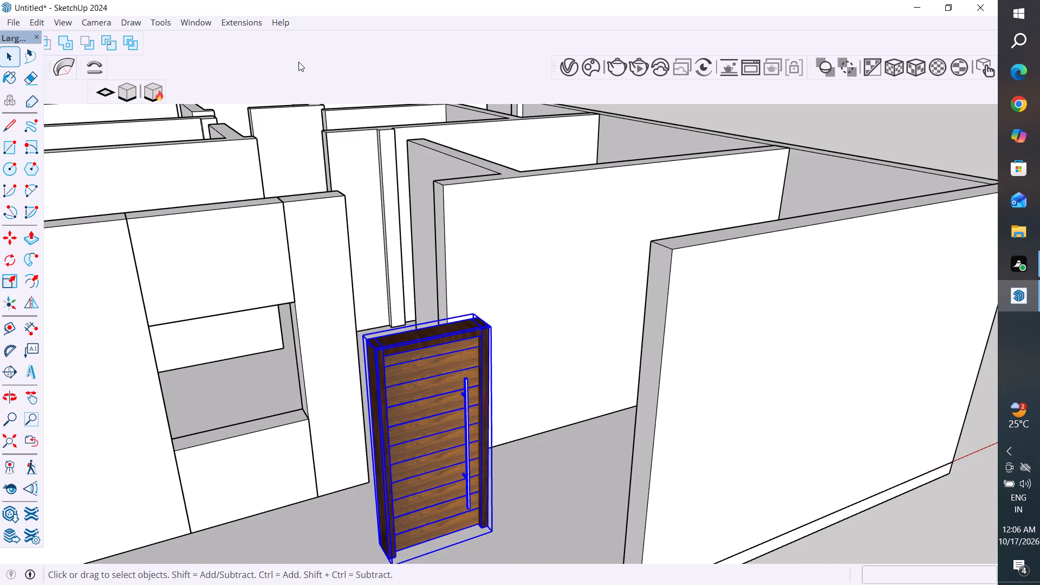
pyautogui.click(328, 74)
# Scale the door's width along the red axis again to about 0.89, narrowing it from its handle side.
pyautogui.scroll(-11, 324, 271)
pyautogui.moveTo(711, 265); pyautogui.dragTo(602, 352, button='middle')
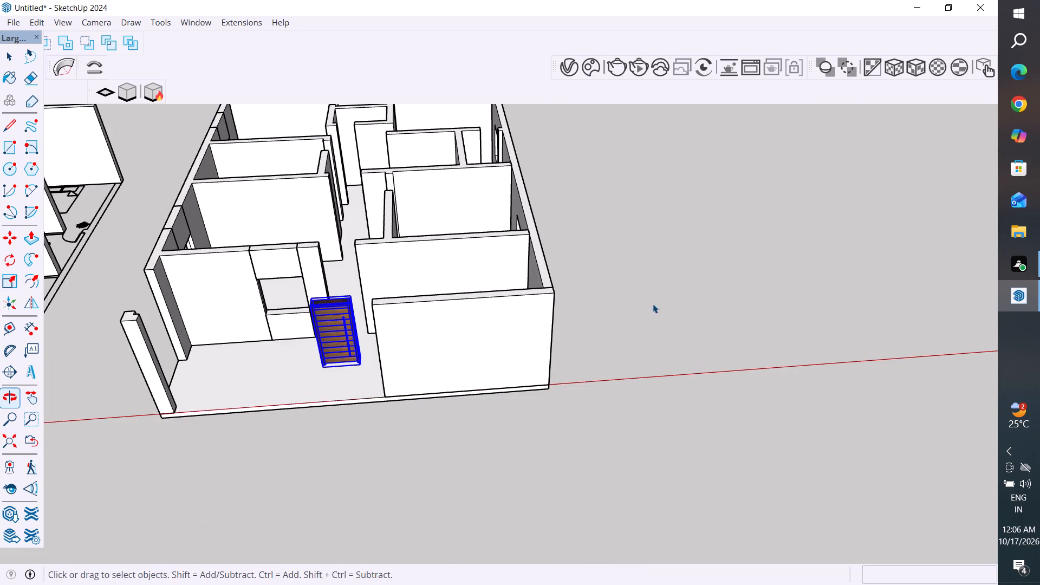
pyautogui.click(653, 304)
pyautogui.scroll(5, 320, 321)
pyautogui.click(351, 370)
pyautogui.scroll(3, 364, 318)
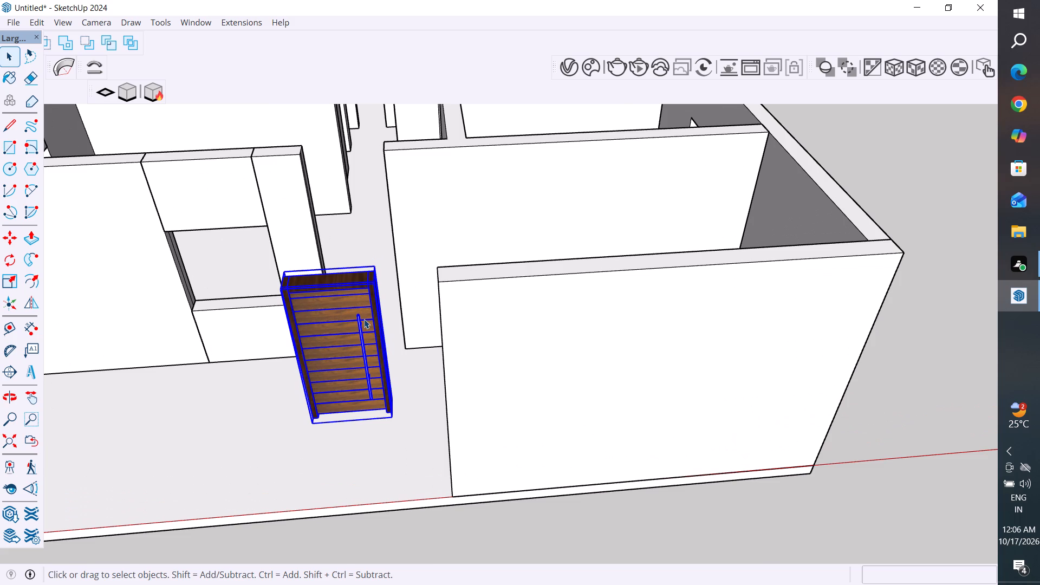
pyautogui.press('s')
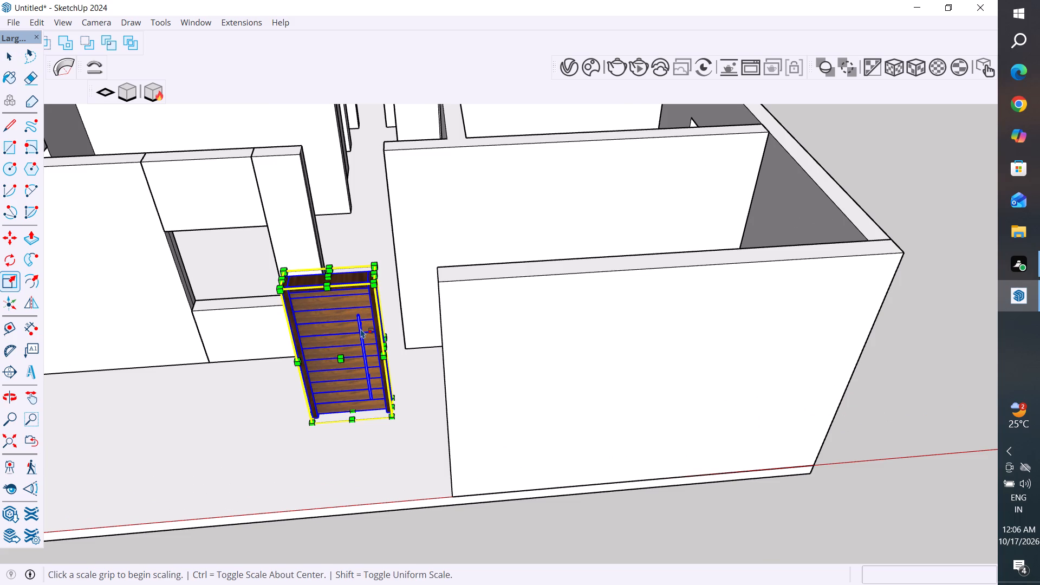
pyautogui.scroll(8, 361, 329)
pyautogui.scroll(3, 408, 377)
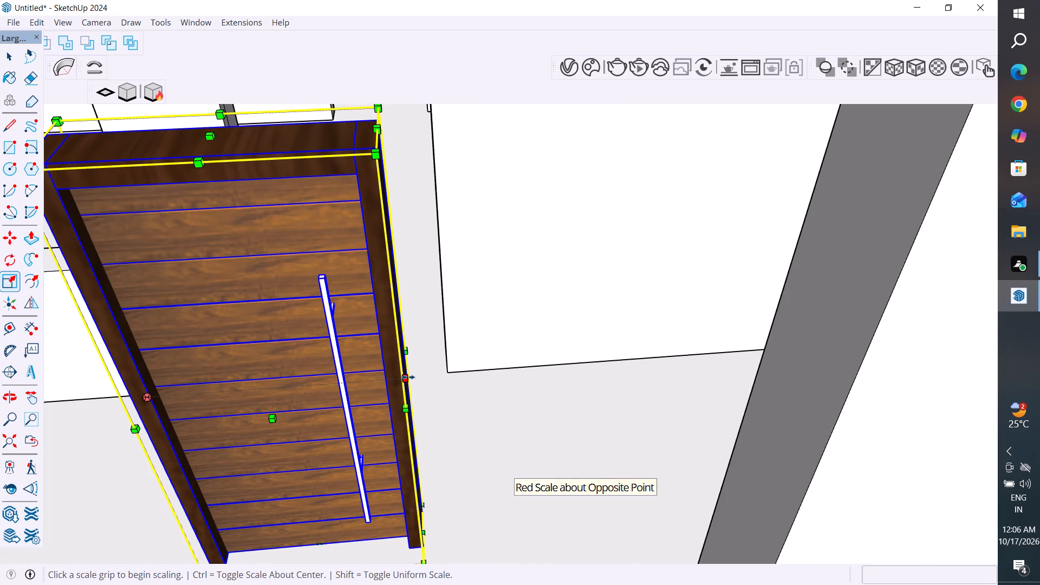
pyautogui.click(408, 377)
pyautogui.click(377, 373)
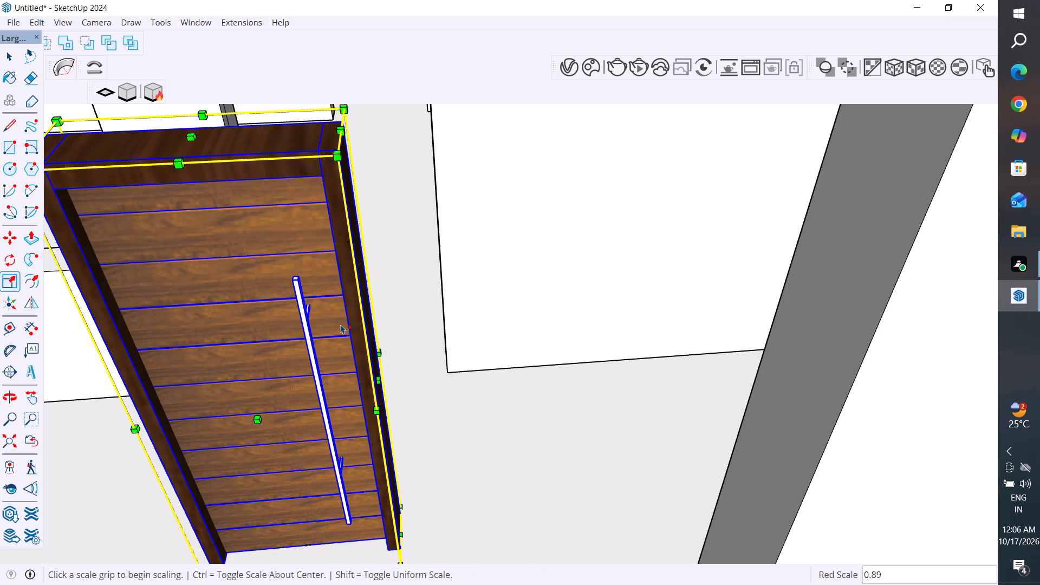
pyautogui.click(10, 54)
pyautogui.click(496, 439)
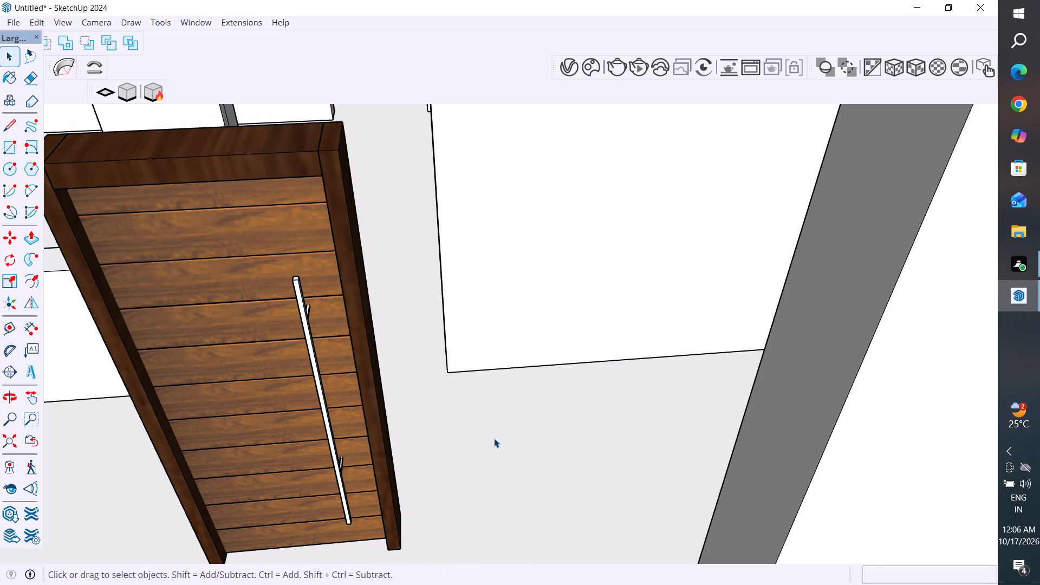
# Move the door by its bottom front corner about 4' 3 5/8" into the entrance opening, onto the base corner of the wall beside the window.
pyautogui.scroll(-6, 458, 383)
pyautogui.moveTo(508, 373); pyautogui.dragTo(597, 351, button='middle')
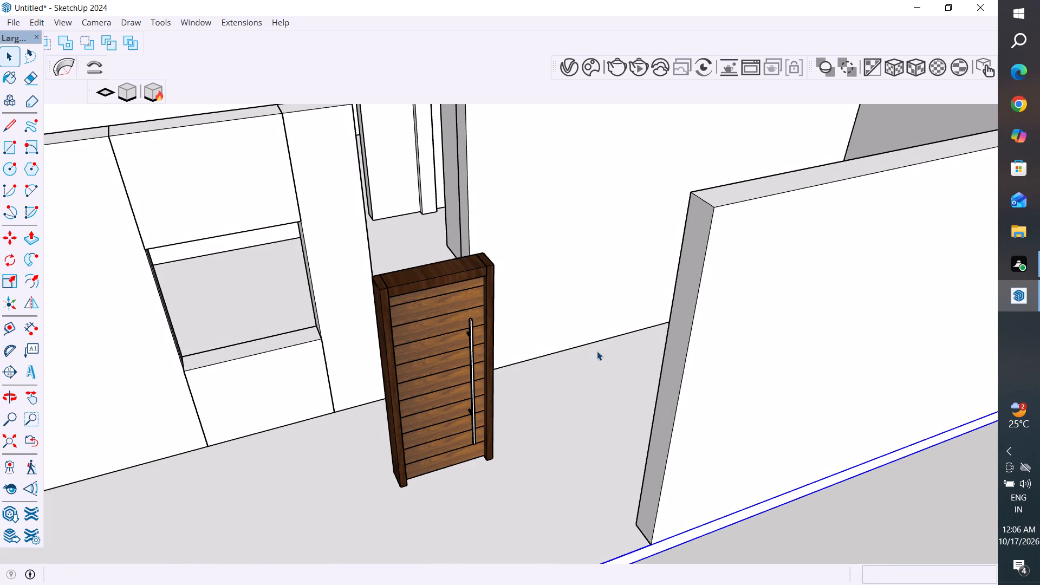
pyautogui.scroll(1, 482, 426)
pyautogui.moveTo(483, 427); pyautogui.dragTo(638, 406, button='middle')
pyautogui.click(479, 465)
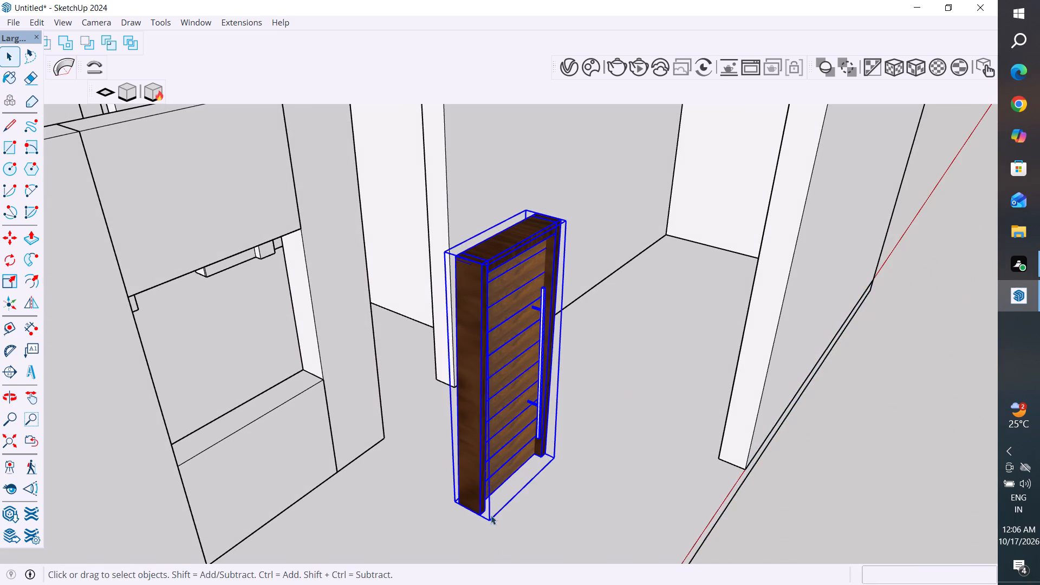
pyautogui.scroll(3, 487, 517)
pyautogui.press('m')
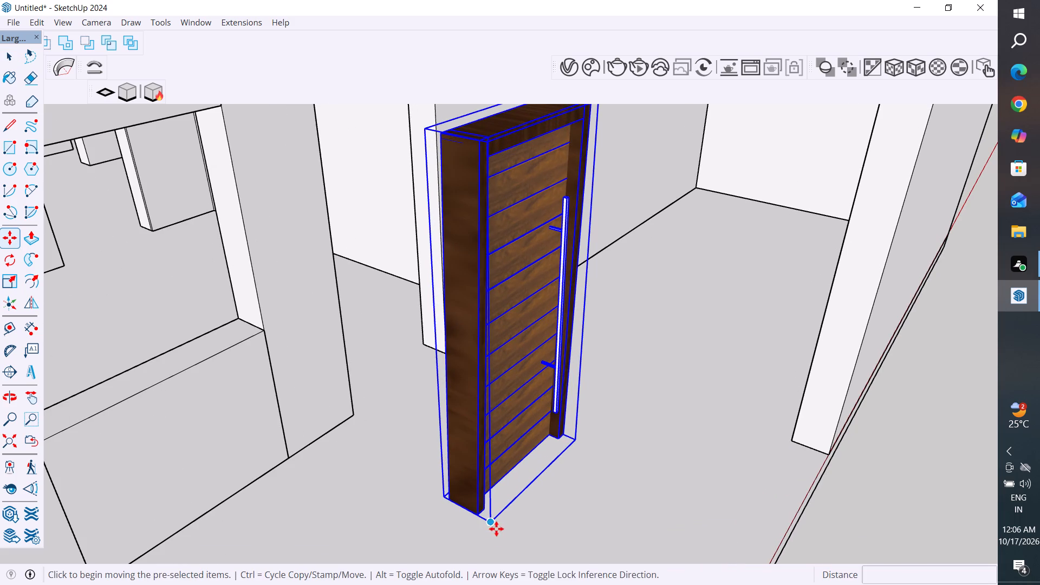
pyautogui.click(496, 523)
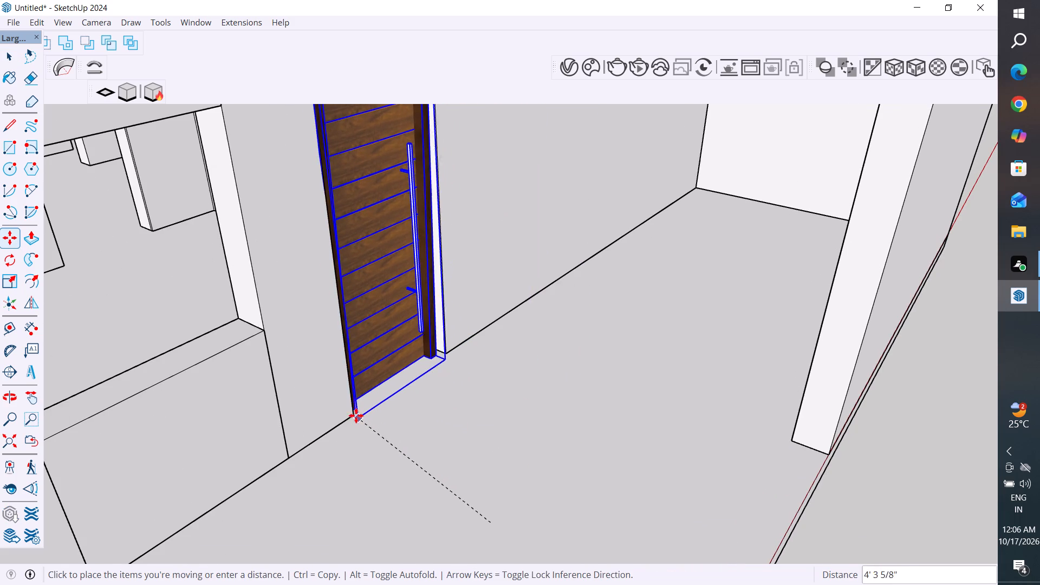
pyautogui.click(355, 413)
pyautogui.scroll(-4, 477, 505)
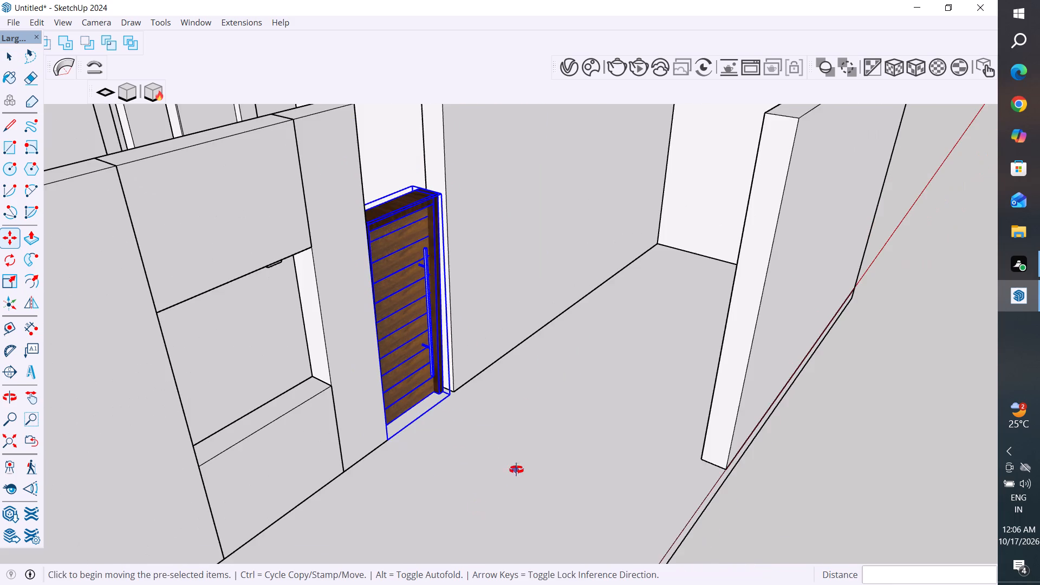
pyautogui.moveTo(516, 470); pyautogui.dragTo(407, 367, button='middle')
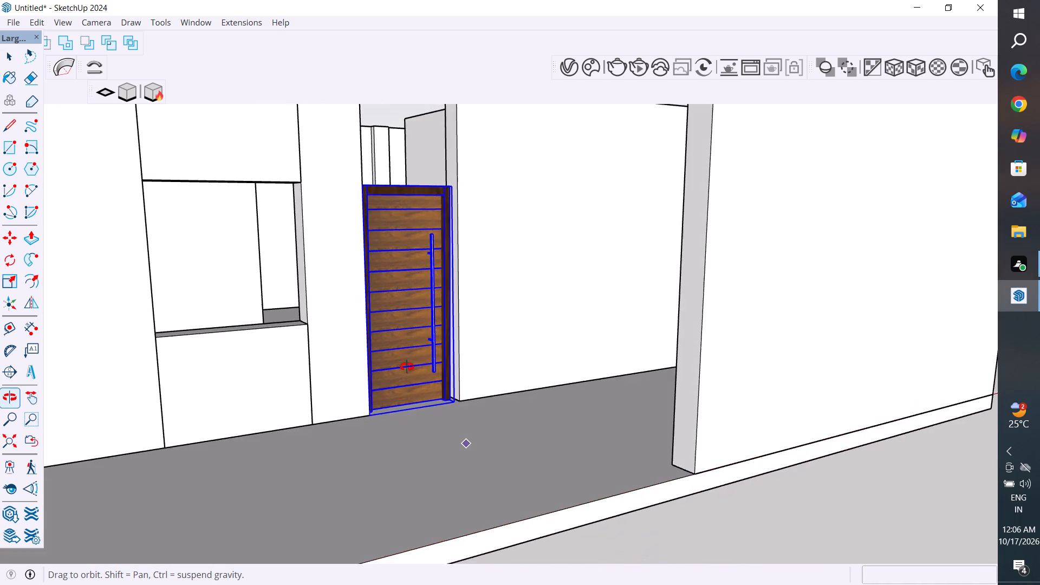
# Examine how the wooden door fits between the walls of the front entrance opening.
pyautogui.moveTo(407, 367); pyautogui.dragTo(327, 422, button='middle')
pyautogui.scroll(-10, 396, 479)
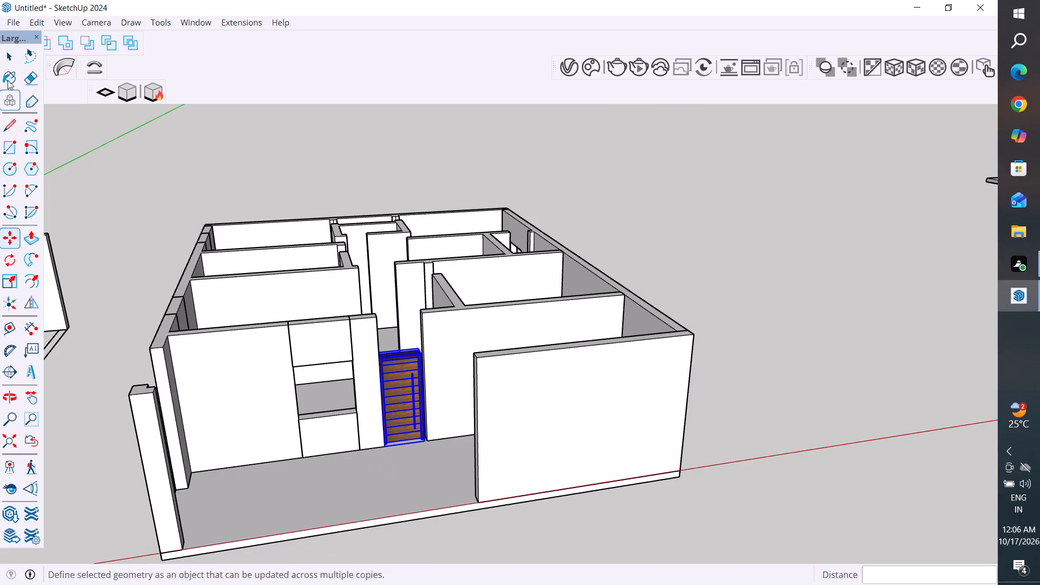
pyautogui.click(11, 54)
pyautogui.click(180, 82)
pyautogui.scroll(3, 372, 197)
pyautogui.moveTo(456, 292); pyautogui.dragTo(392, 252, button='middle')
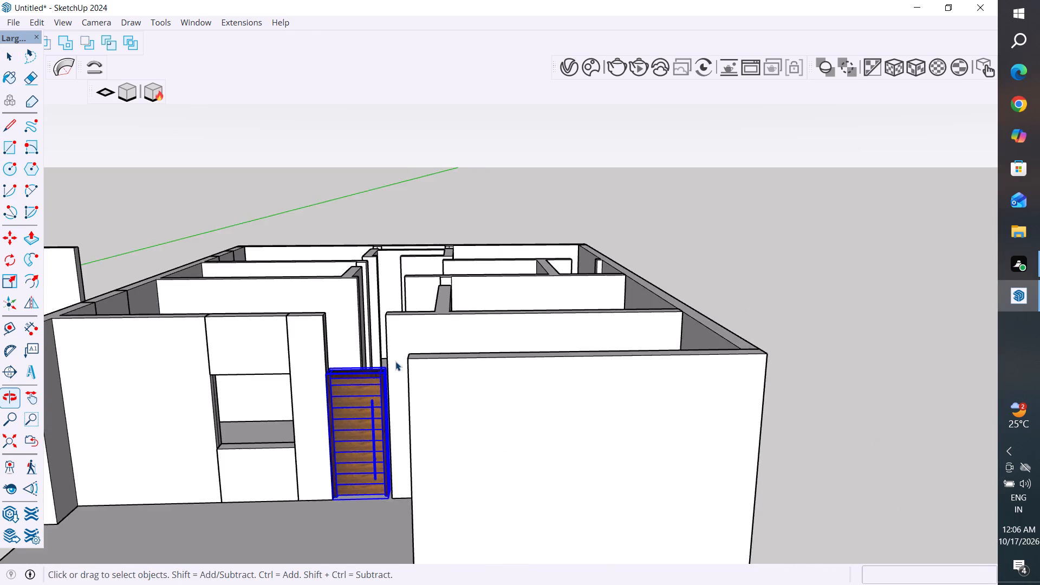
pyautogui.scroll(1, 395, 361)
pyautogui.click(560, 197)
pyautogui.scroll(3, 331, 397)
pyautogui.click(346, 363)
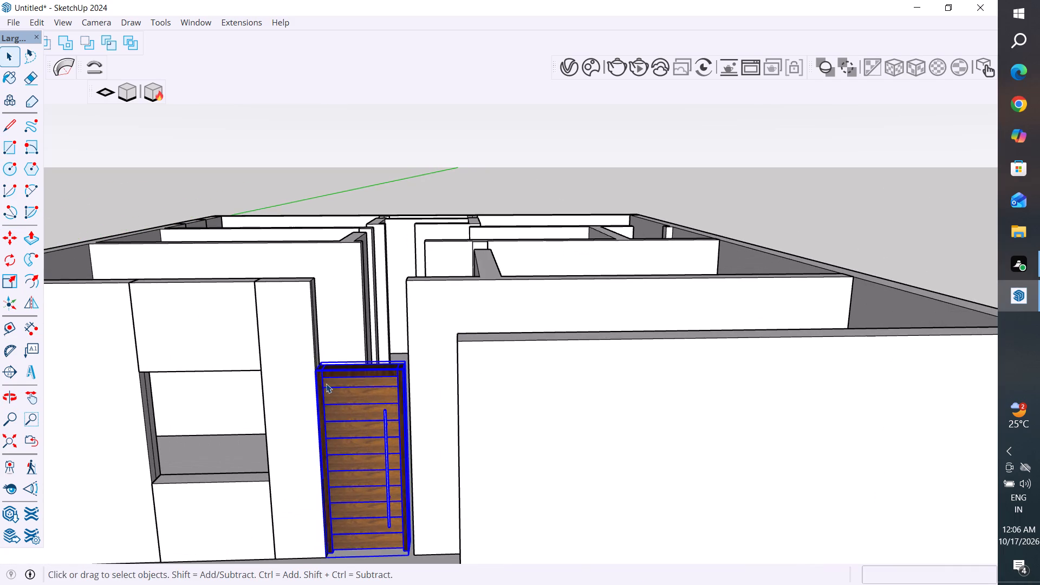
pyautogui.scroll(3, 325, 368)
pyautogui.moveTo(335, 372); pyautogui.dragTo(434, 357, button='middle')
pyautogui.click(452, 164)
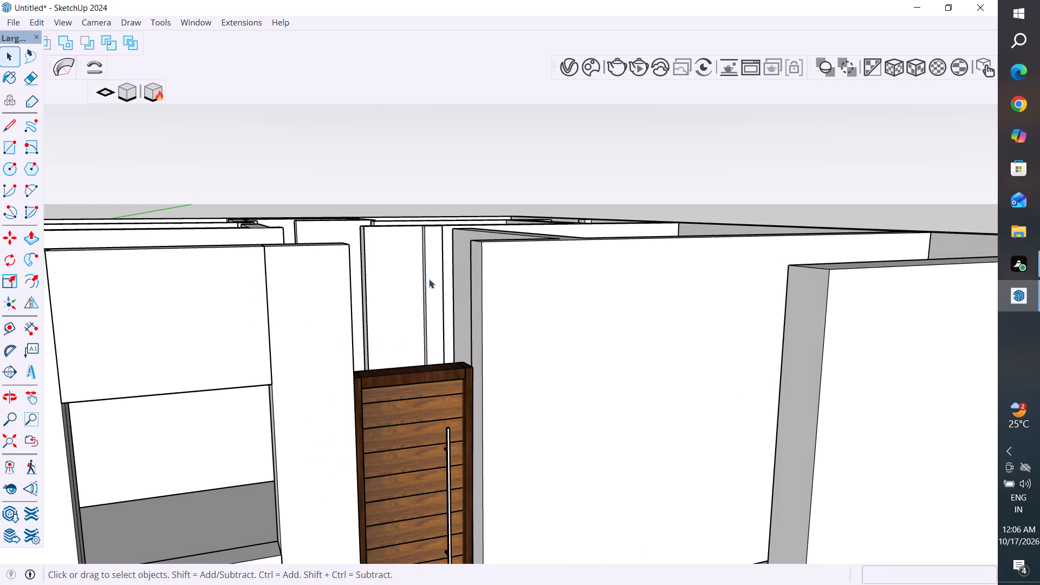
pyautogui.scroll(3, 402, 347)
pyautogui.moveTo(418, 364); pyautogui.dragTo(387, 368, button='middle')
pyautogui.scroll(1, 387, 368)
pyautogui.scroll(-1, 458, 288)
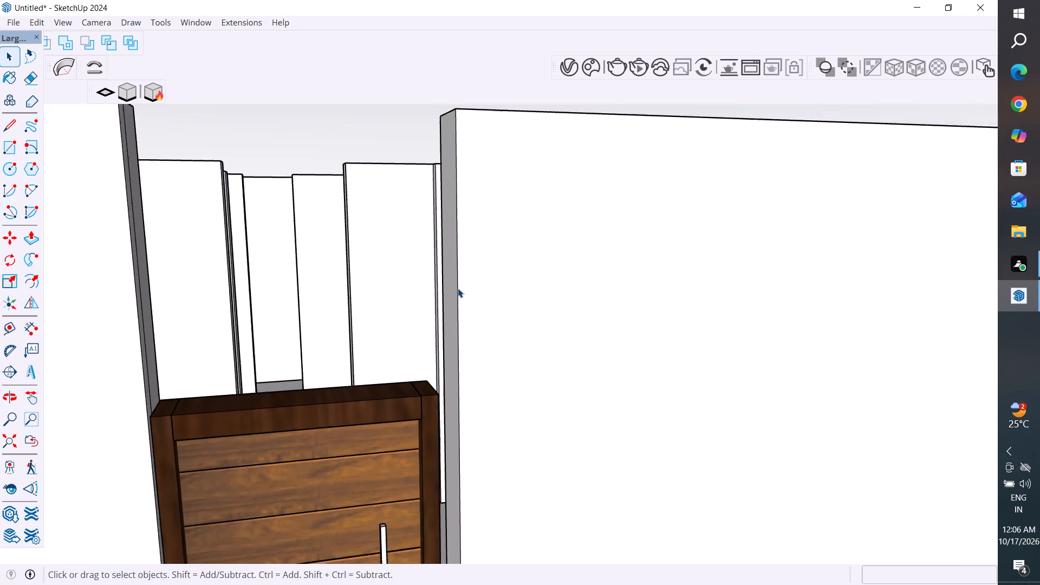
pyautogui.scroll(-6, 458, 288)
pyautogui.moveTo(491, 364); pyautogui.dragTo(482, 397, button='middle')
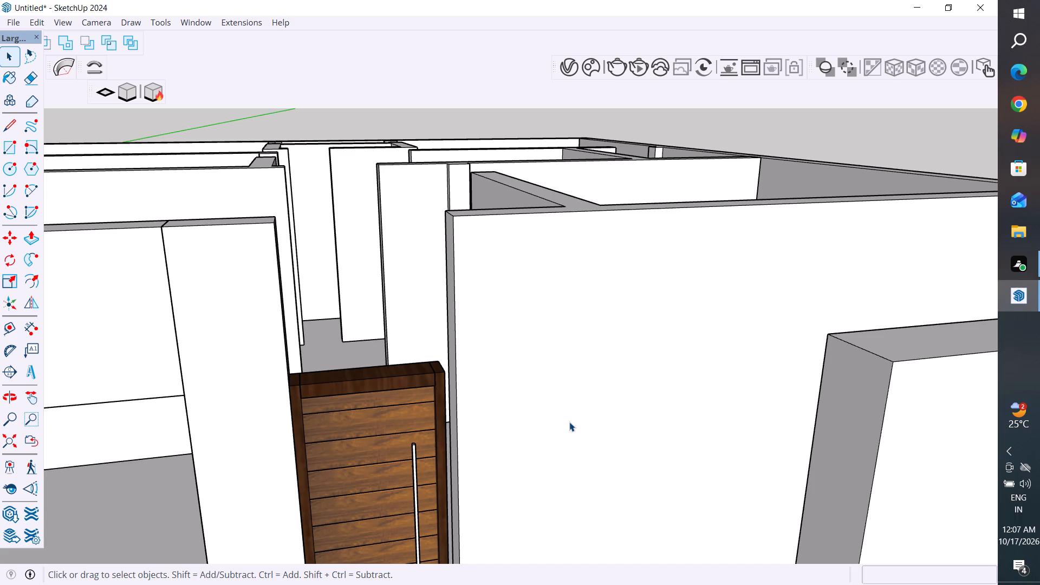
pyautogui.scroll(-6, 186, 230)
pyautogui.moveTo(357, 219); pyautogui.dragTo(357, 271, button='middle')
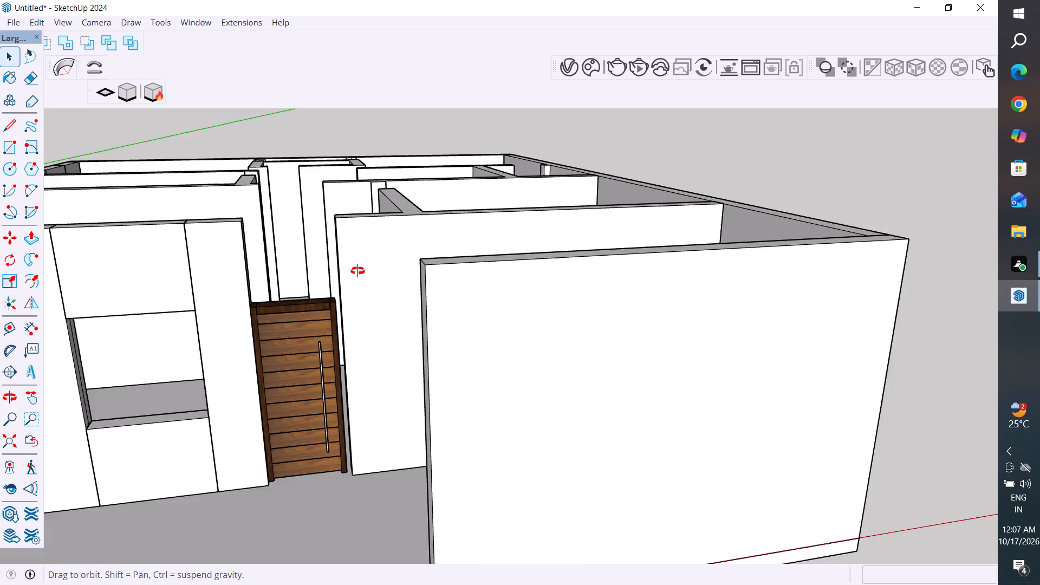
pyautogui.moveTo(357, 271); pyautogui.dragTo(370, 396, button='middle')
# Scale the entrance door by about 1.07 along red and 1.00 along blue, widening it from its handle side to meet the adjacent wall.
pyautogui.click(822, 192)
pyautogui.scroll(4, 301, 464)
pyautogui.click(320, 456)
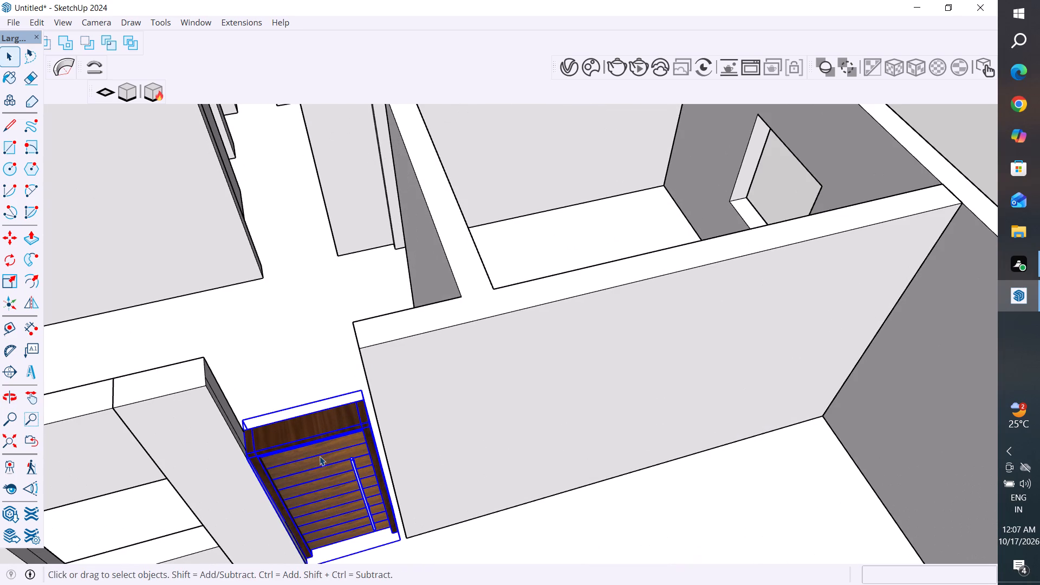
pyautogui.press('s')
pyautogui.scroll(2, 341, 476)
pyautogui.moveTo(378, 474); pyautogui.dragTo(391, 495, button='middle')
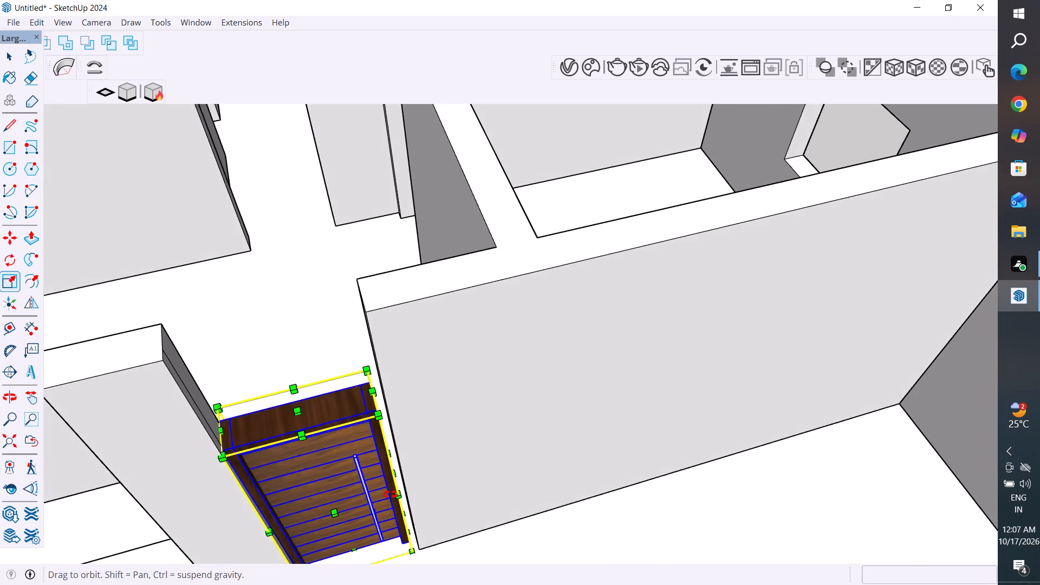
pyautogui.moveTo(391, 495); pyautogui.dragTo(398, 513, button='middle')
pyautogui.scroll(-3, 789, 151)
pyautogui.moveTo(770, 260); pyautogui.dragTo(674, 336, button='middle')
pyautogui.scroll(2, 457, 366)
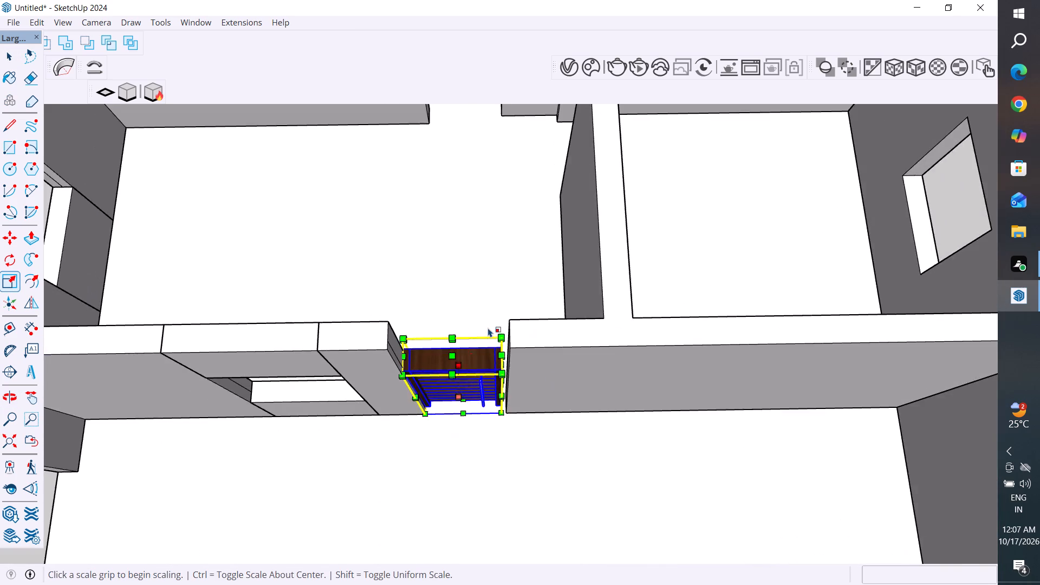
pyautogui.scroll(6, 488, 328)
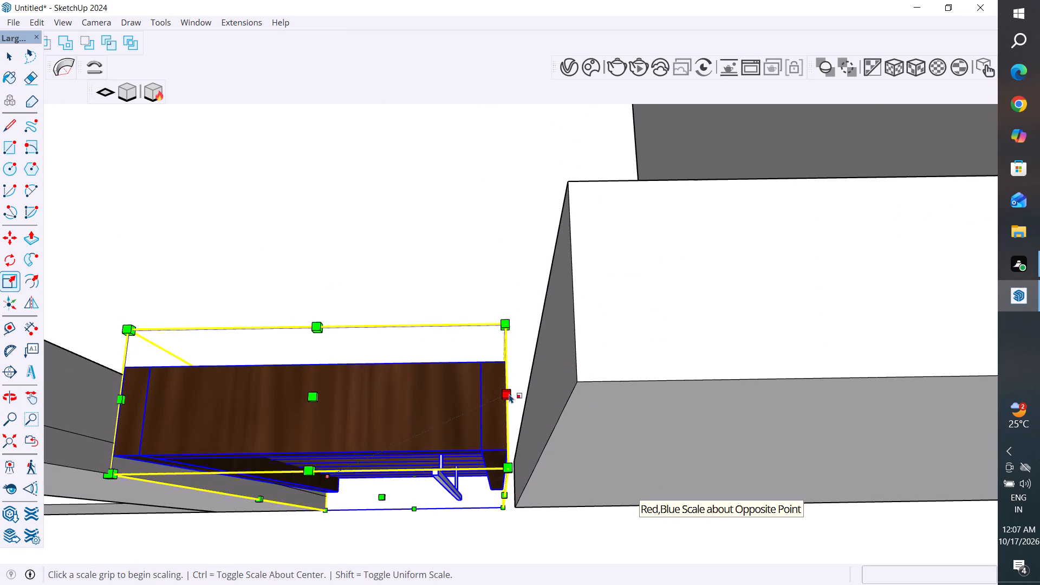
pyautogui.click(508, 393)
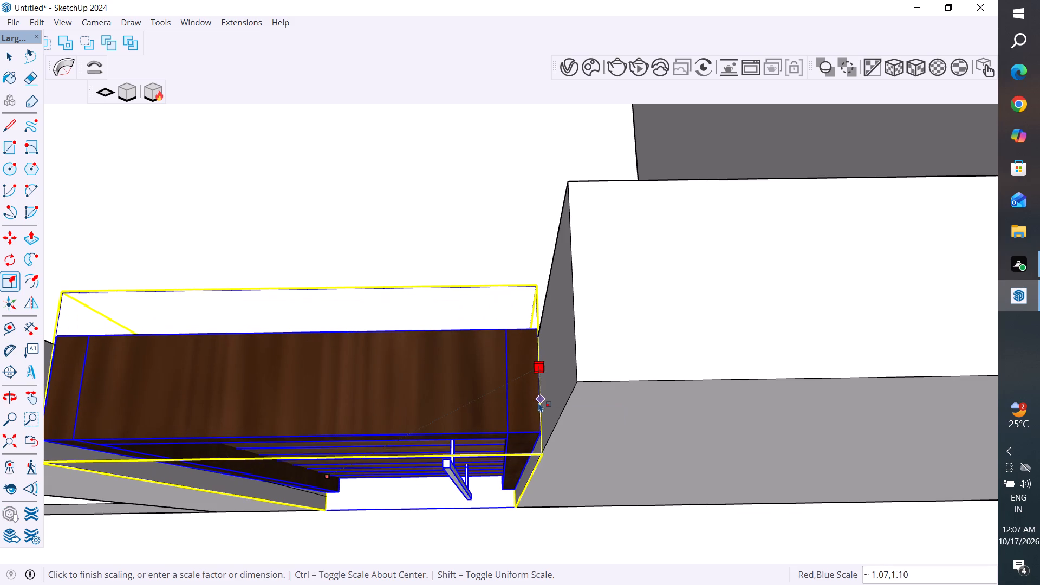
pyautogui.moveTo(538, 404); pyautogui.dragTo(545, 285, button='middle')
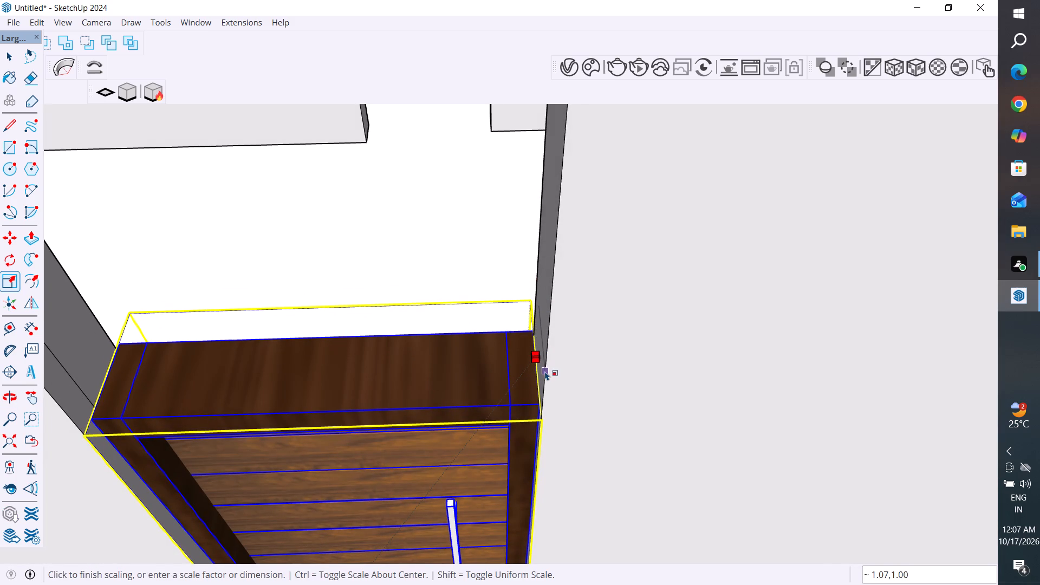
pyautogui.click(545, 371)
pyautogui.scroll(-20, 499, 380)
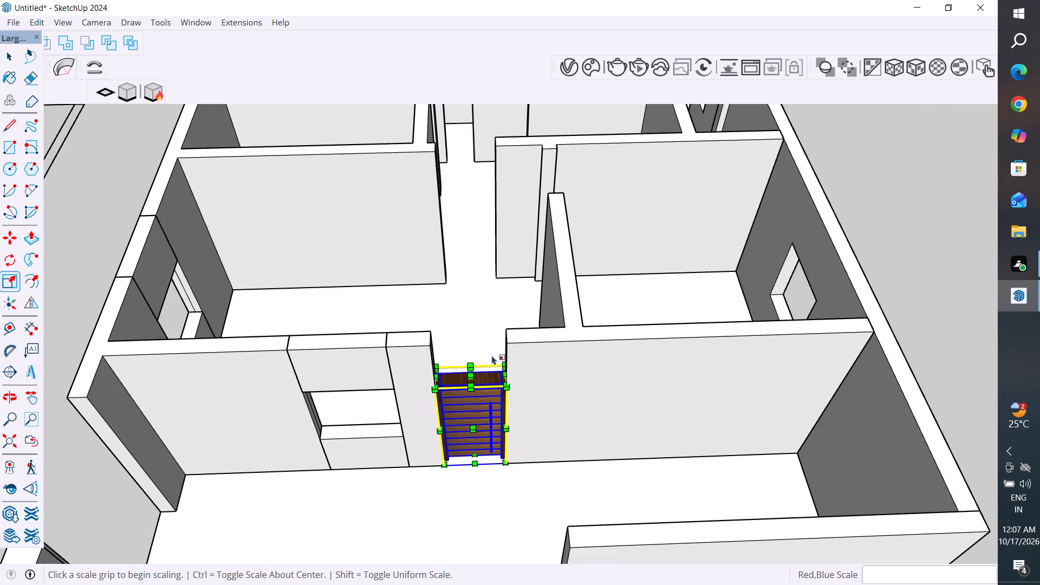
pyautogui.click(10, 63)
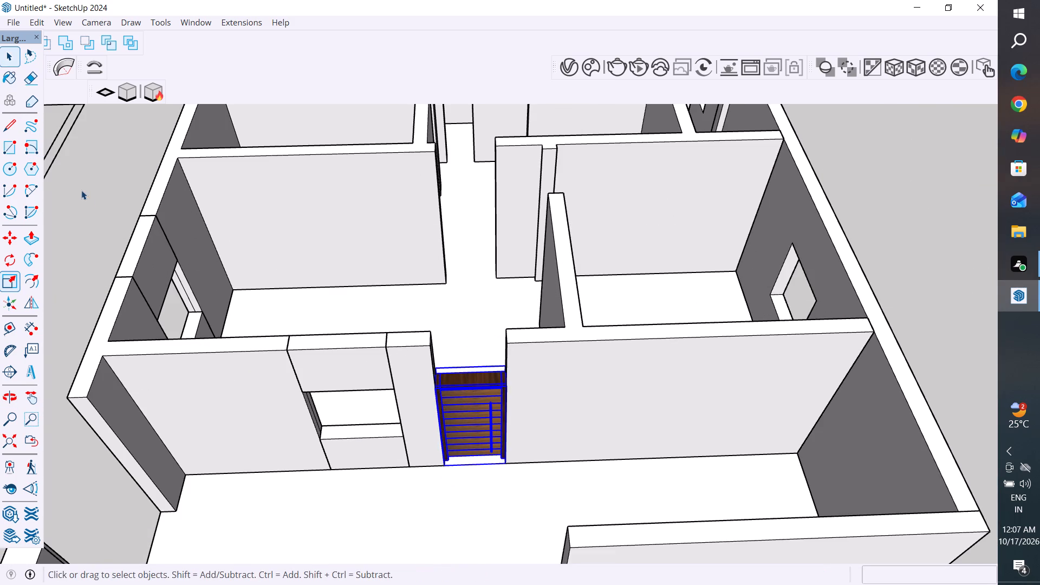
pyautogui.click(87, 199)
# Copy the fitted entrance door about 42' 1 7/16" away, onto the open ground beyond the house copy's windowed side wall.
pyautogui.scroll(-6, 335, 331)
pyautogui.moveTo(419, 382); pyautogui.dragTo(457, 201, button='middle')
pyautogui.scroll(4, 443, 279)
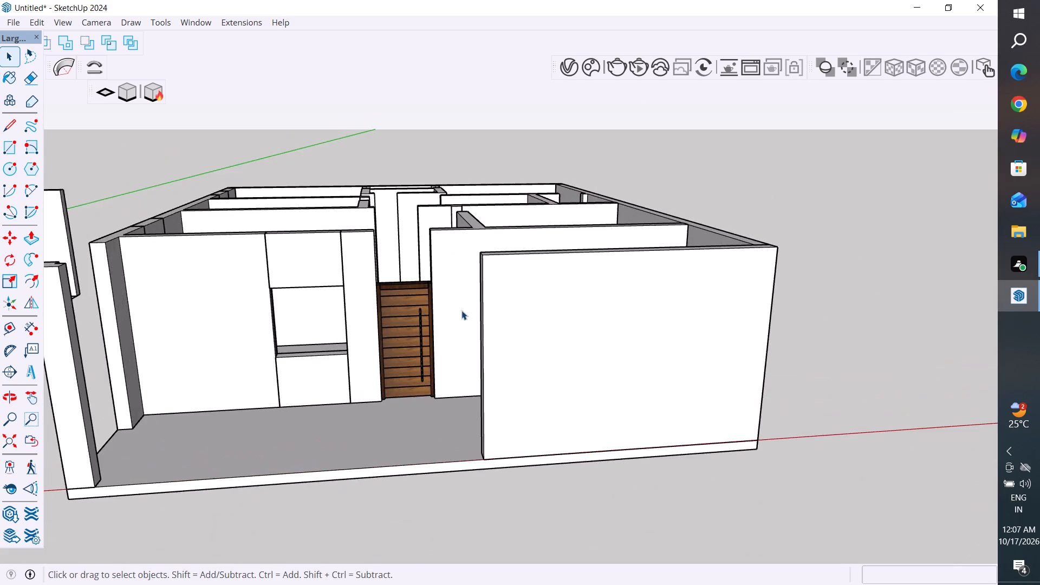
pyautogui.moveTo(467, 340); pyautogui.dragTo(441, 522, button='middle')
pyautogui.scroll(1, 447, 444)
pyautogui.scroll(-5, 385, 452)
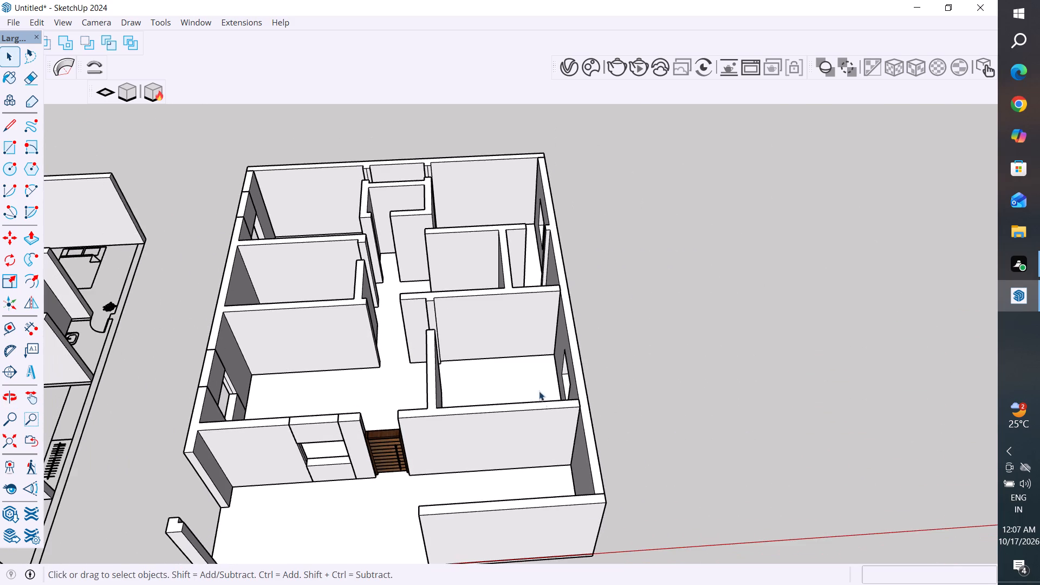
pyautogui.moveTo(541, 409); pyautogui.dragTo(538, 426, button='middle')
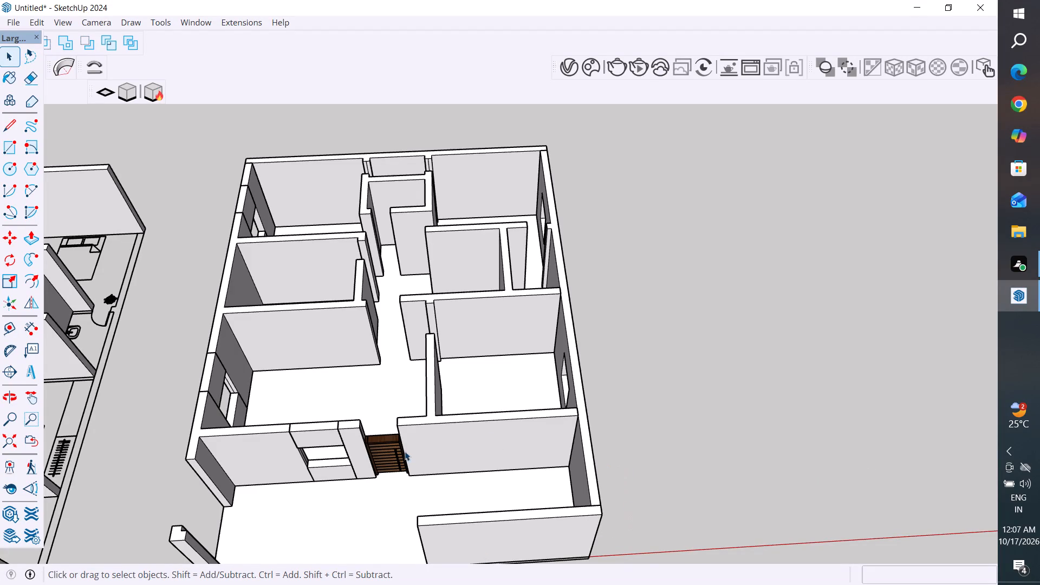
pyautogui.click(380, 454)
pyautogui.press('m')
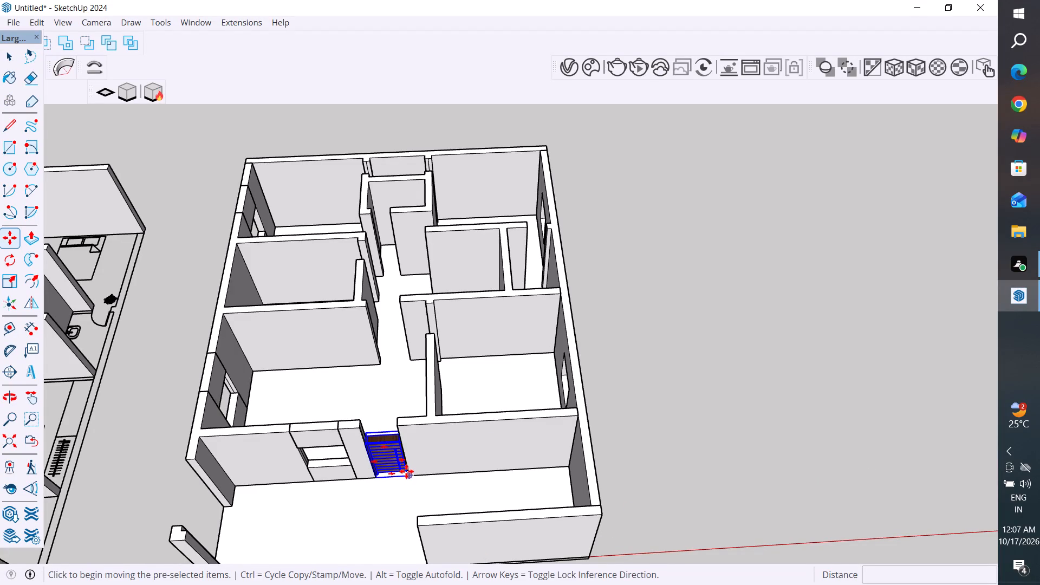
pyautogui.click(406, 474)
pyautogui.click(706, 259)
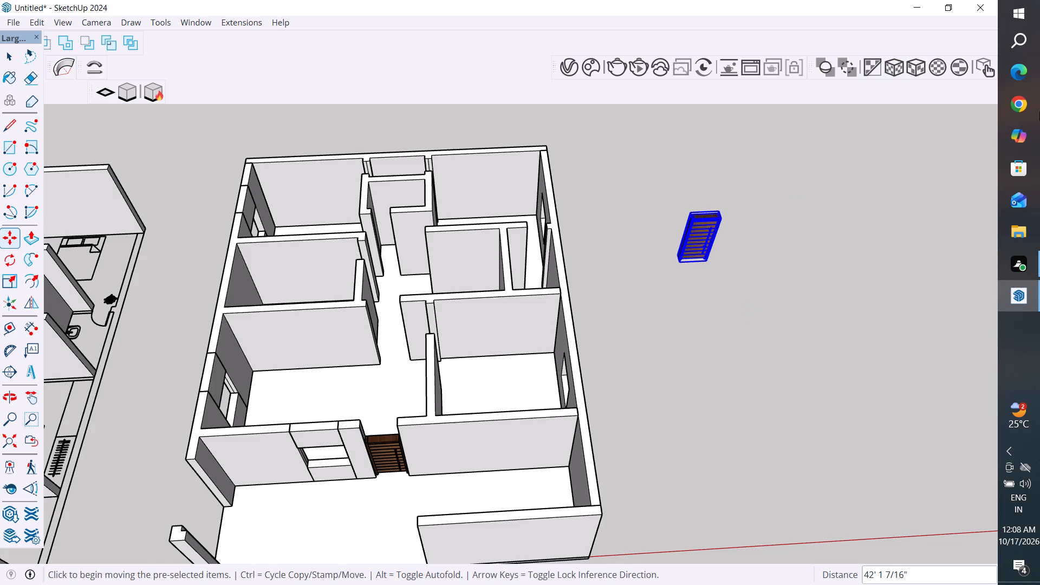
pyautogui.click(6, 63)
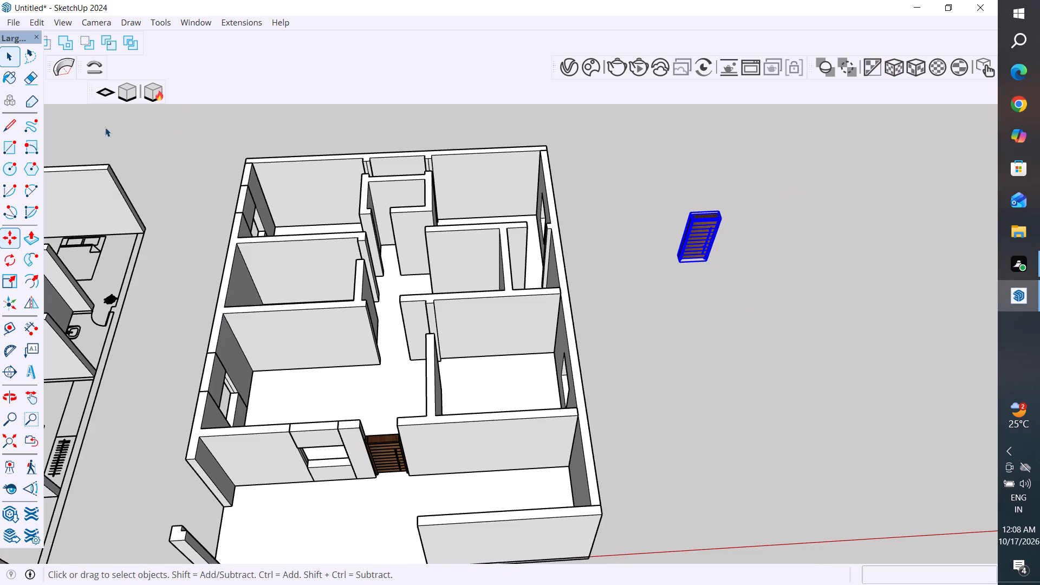
pyautogui.click(171, 136)
# Rotate the copied door 270° about its bottom corner in the ground plane, turning it parallel to the green axis.
pyautogui.scroll(-1, 283, 316)
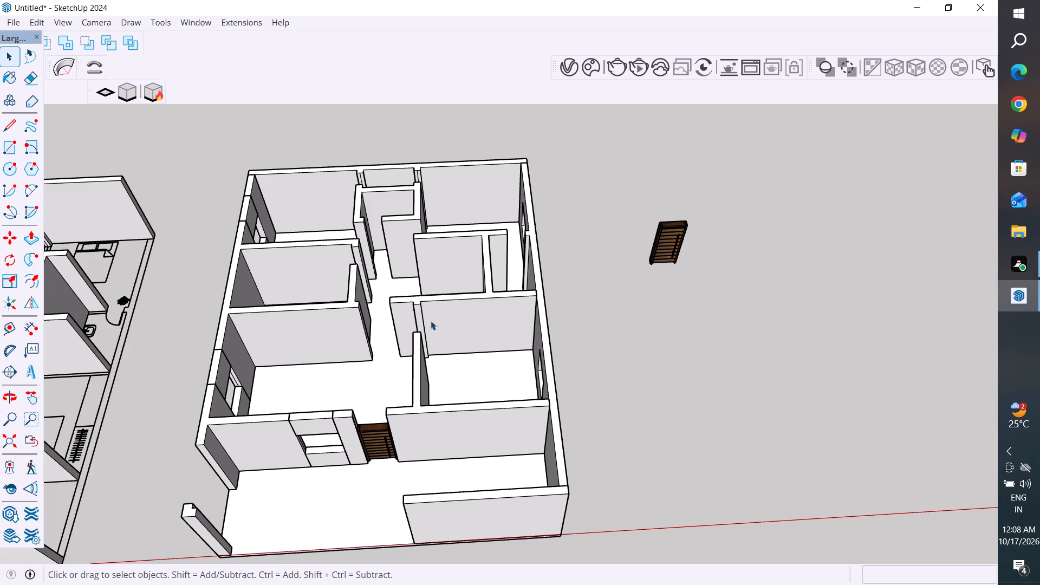
pyautogui.click(691, 321)
pyautogui.scroll(4, 678, 238)
pyautogui.scroll(2, 744, 200)
pyautogui.moveTo(750, 199); pyautogui.dragTo(672, 208, button='middle')
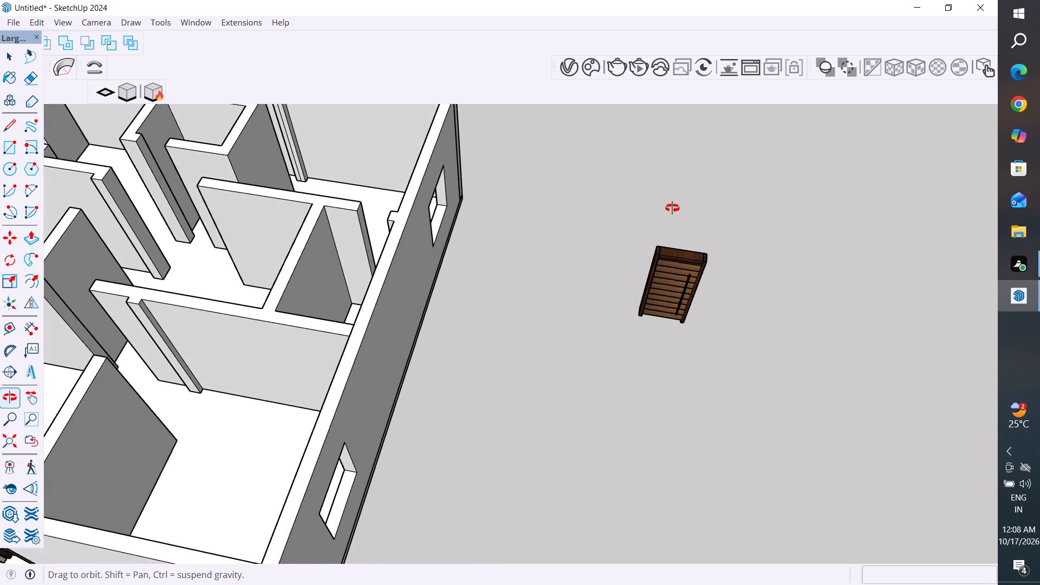
pyautogui.moveTo(672, 208); pyautogui.dragTo(680, 195, button='middle')
pyautogui.click(672, 267)
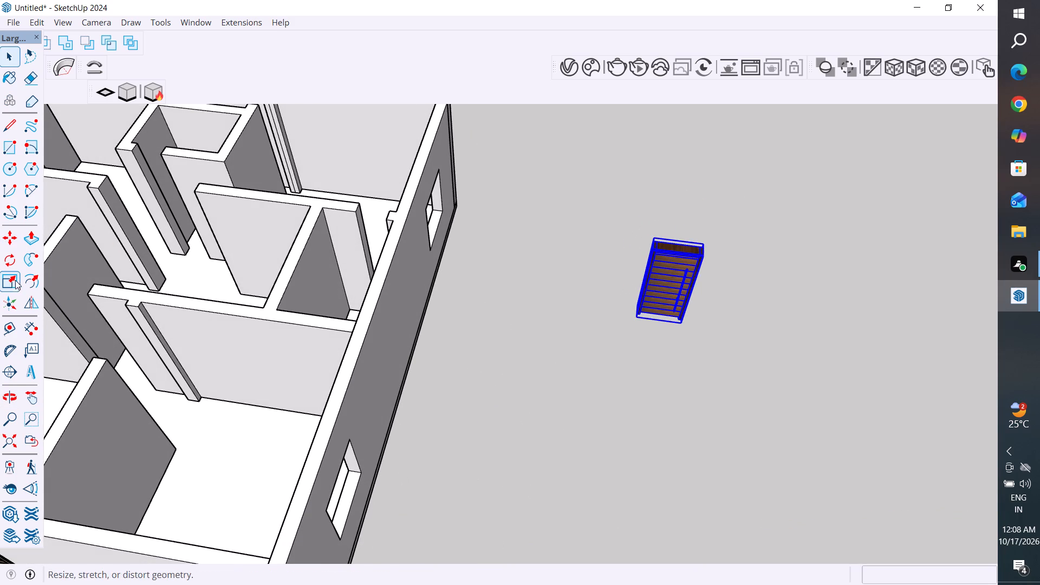
pyautogui.click(15, 255)
pyautogui.click(639, 316)
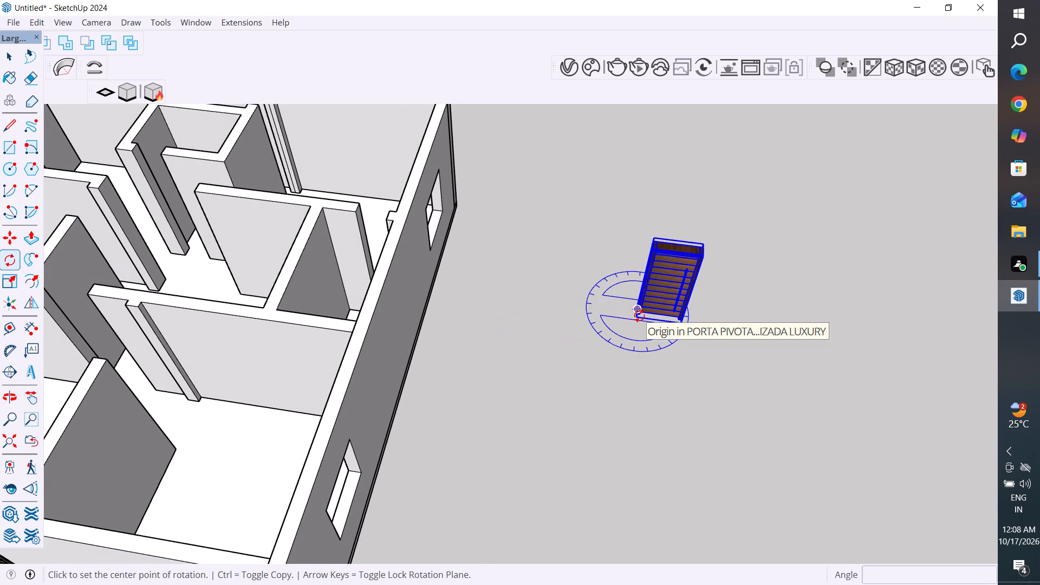
pyautogui.click(772, 333)
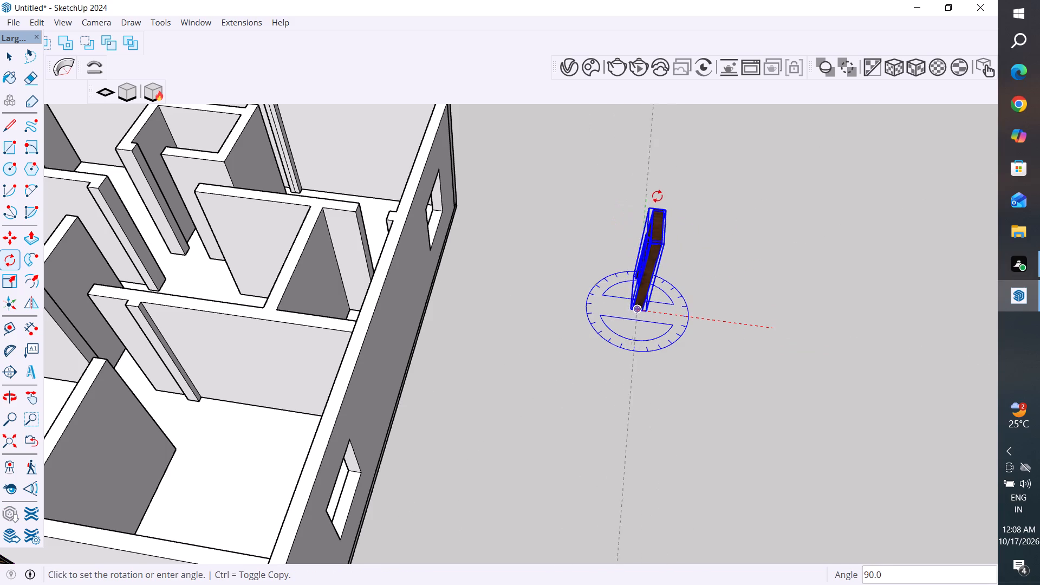
pyautogui.scroll(1, 665, 201)
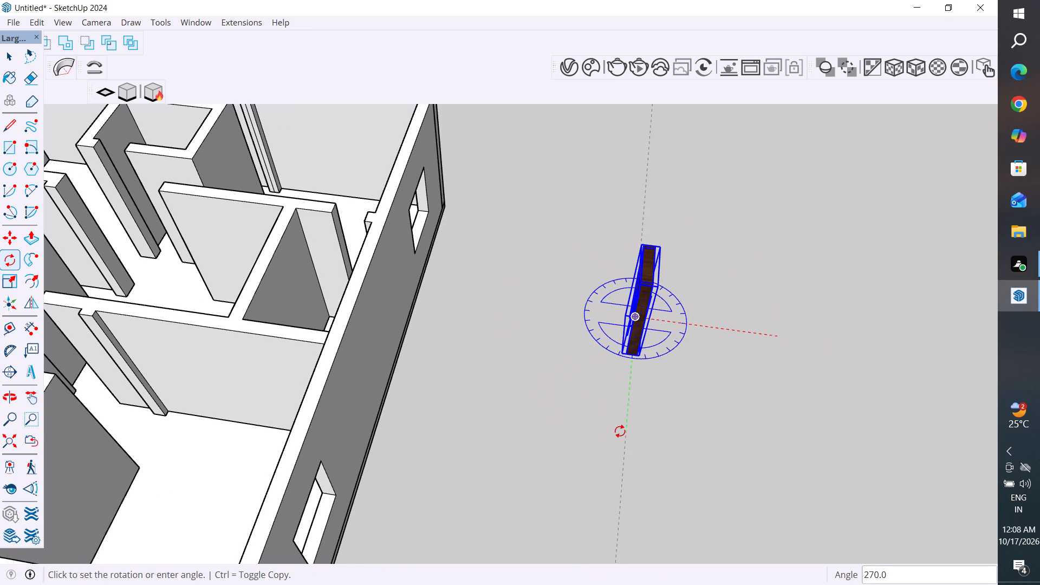
pyautogui.click(635, 372)
pyautogui.click(8, 56)
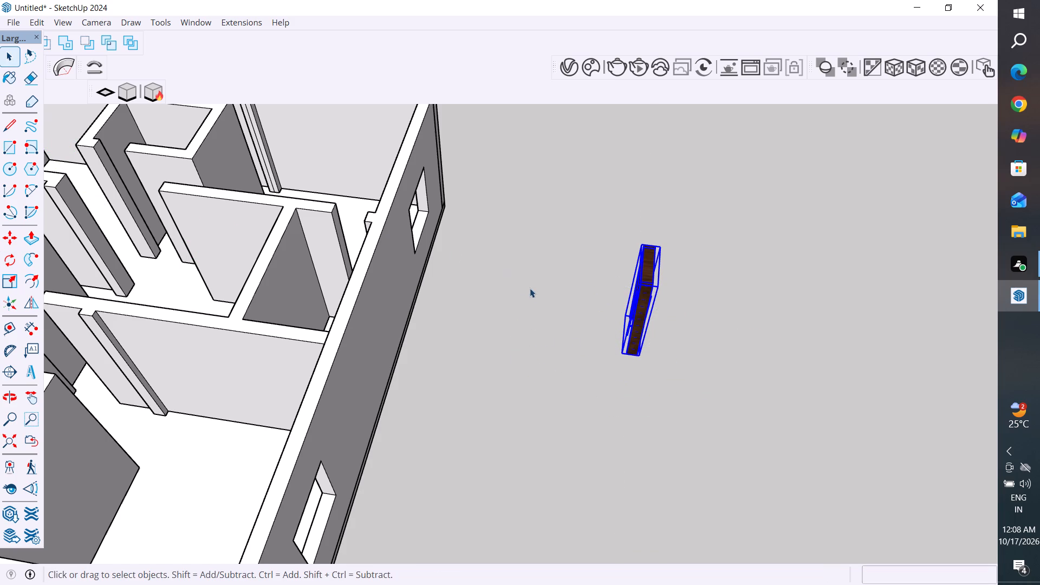
pyautogui.click(531, 289)
# Move the rotated door copy about 34' 7" along the red axis into the interior doorway beside the small enclosed room.
pyautogui.scroll(-6, 708, 450)
pyautogui.moveTo(710, 451); pyautogui.dragTo(547, 316, button='middle')
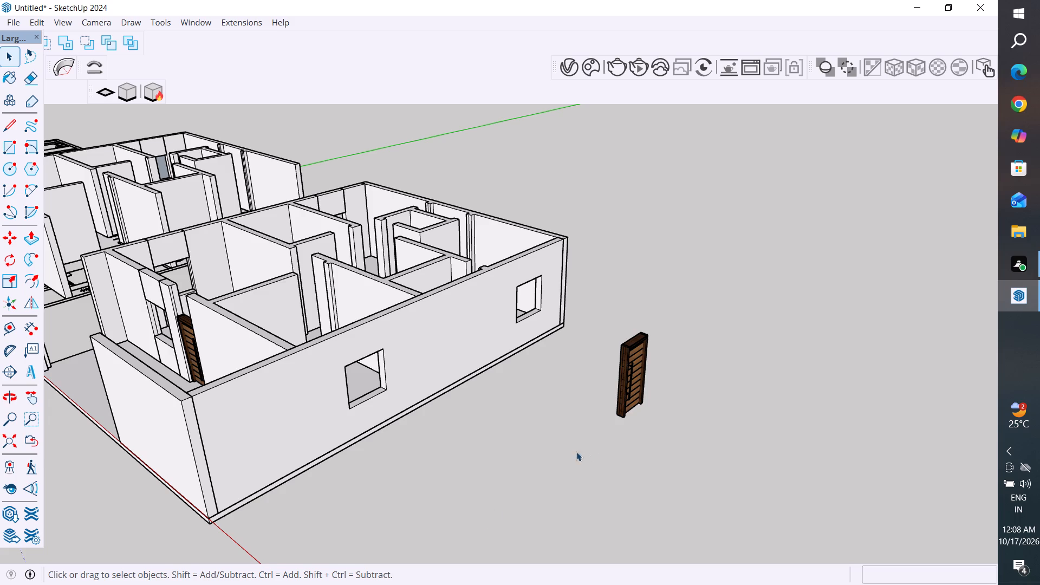
pyautogui.scroll(-4, 760, 363)
pyautogui.moveTo(447, 252); pyautogui.dragTo(531, 399, button='middle')
pyautogui.scroll(4, 489, 336)
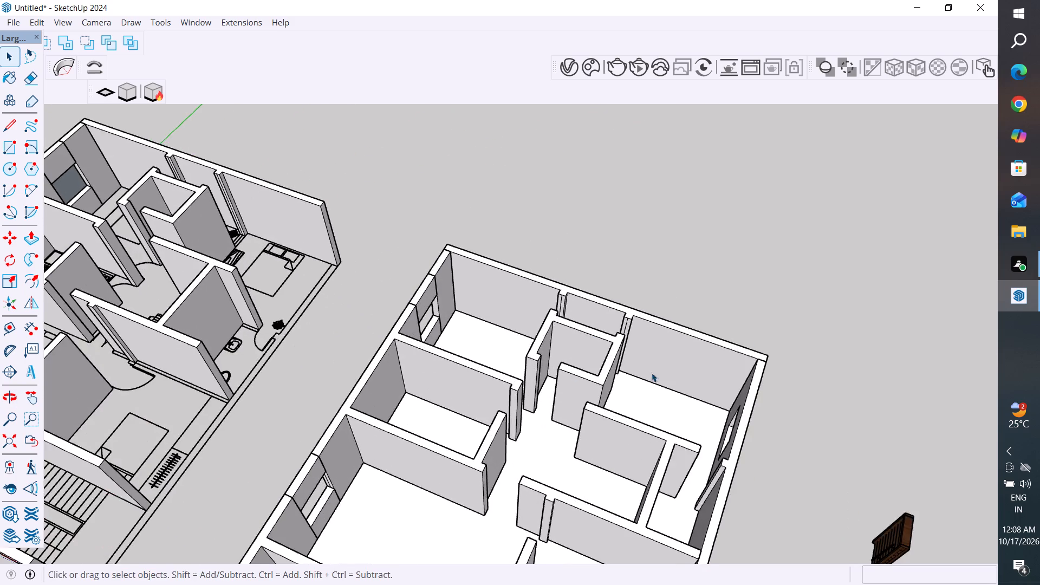
pyautogui.moveTo(677, 357); pyautogui.dragTo(542, 342, button='middle')
pyautogui.scroll(-5, 540, 249)
pyautogui.moveTo(625, 583); pyautogui.dragTo(722, 526, button='middle')
pyautogui.scroll(4, 683, 503)
pyautogui.moveTo(648, 533); pyautogui.dragTo(733, 497, button='middle')
pyautogui.scroll(4, 754, 412)
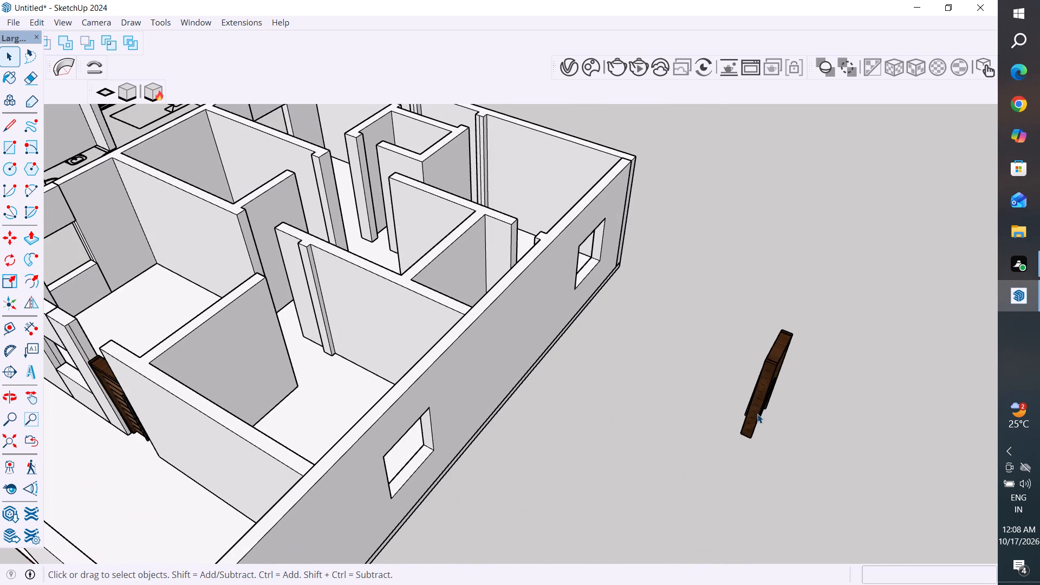
pyautogui.click(757, 414)
pyautogui.press('m')
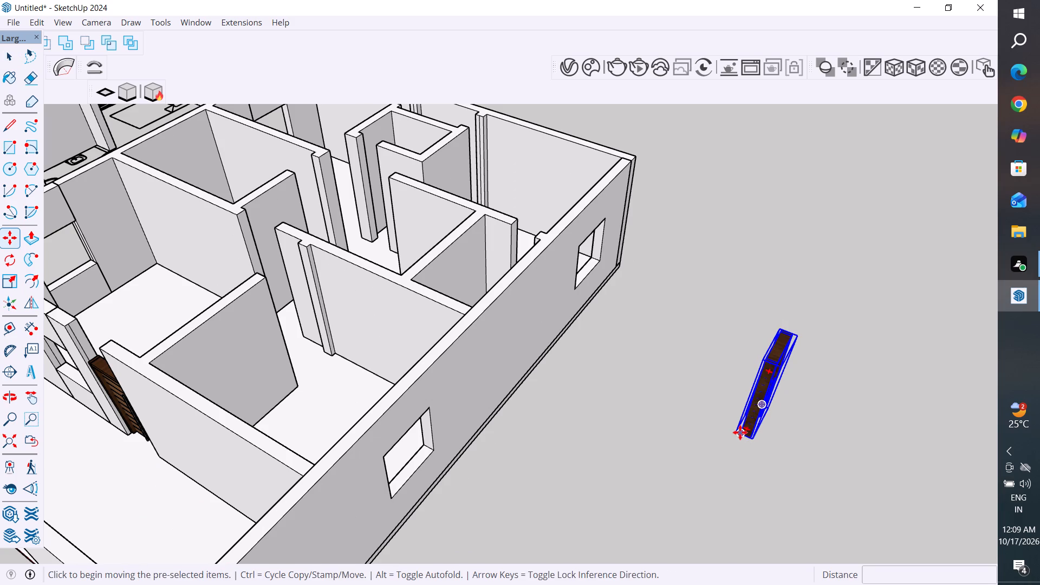
pyautogui.click(734, 434)
pyautogui.scroll(3, 331, 178)
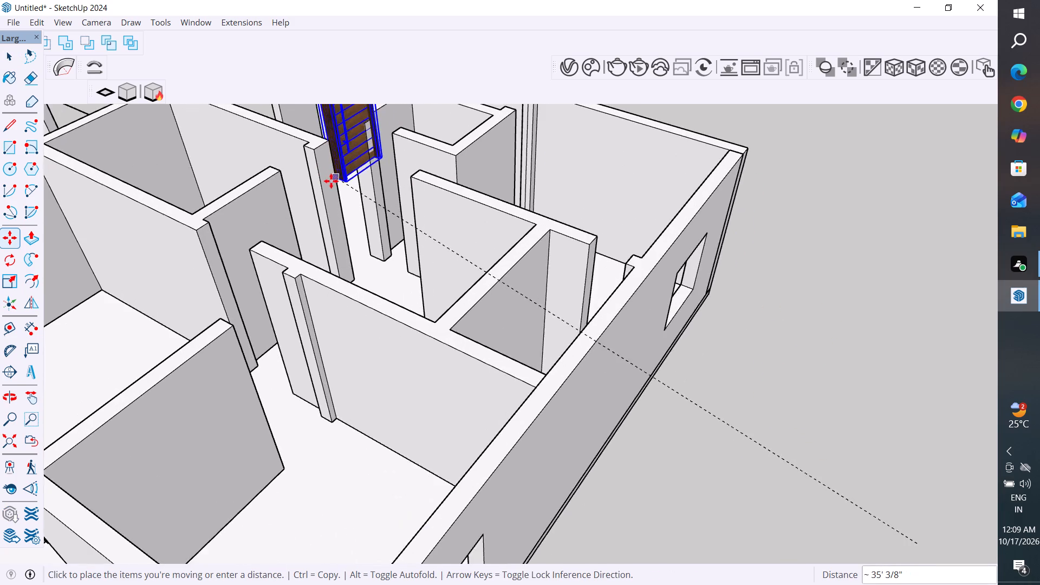
pyautogui.moveTo(338, 205); pyautogui.dragTo(389, 336, button='middle')
pyautogui.scroll(4, 349, 308)
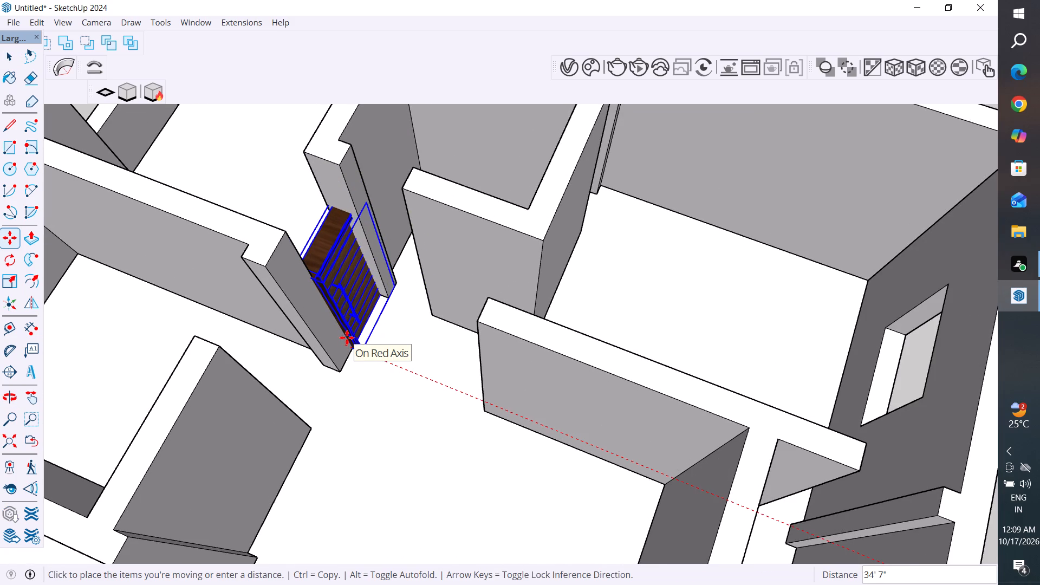
pyautogui.click(347, 337)
pyautogui.click(10, 58)
# Examine how the moved door sits between the two wall ends of the interior doorway.
pyautogui.scroll(-5, 401, 336)
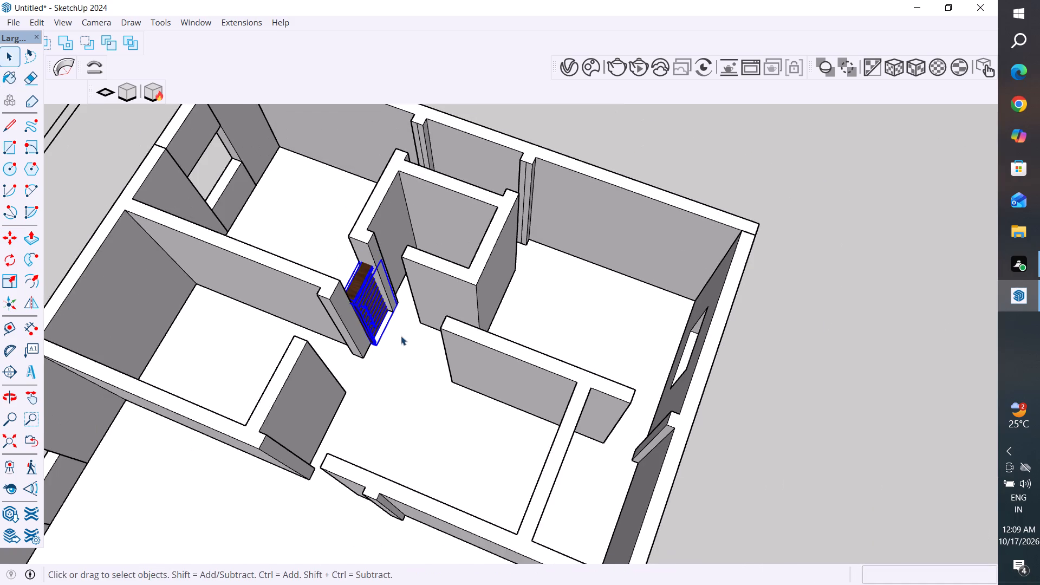
pyautogui.moveTo(505, 335); pyautogui.dragTo(498, 356, button='middle')
pyautogui.click(729, 155)
pyautogui.scroll(7, 417, 239)
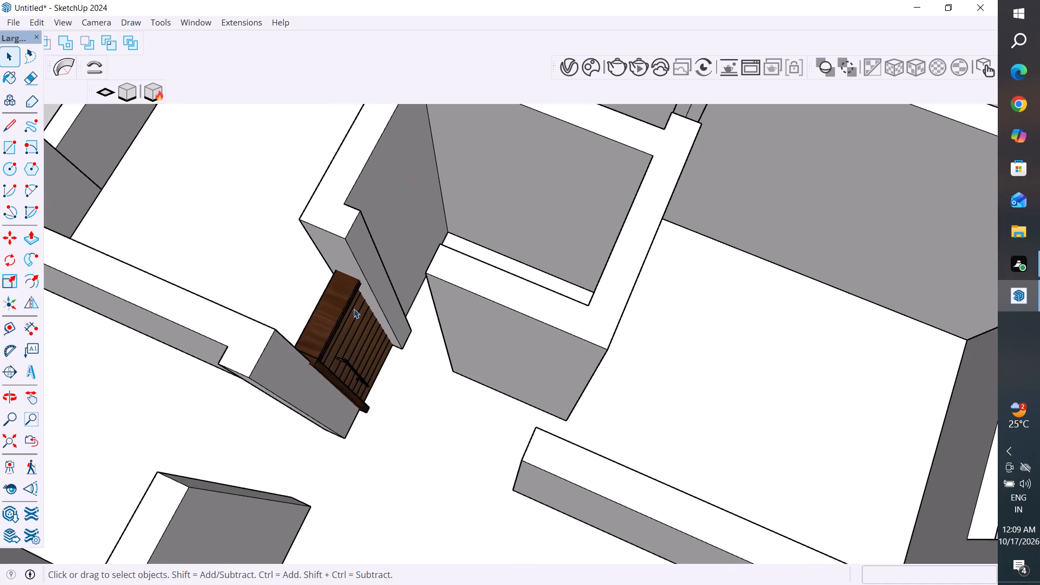
pyautogui.moveTo(383, 326); pyautogui.dragTo(338, 352, button='middle')
pyautogui.scroll(3, 344, 268)
pyautogui.moveTo(368, 275); pyautogui.dragTo(645, 301, button='middle')
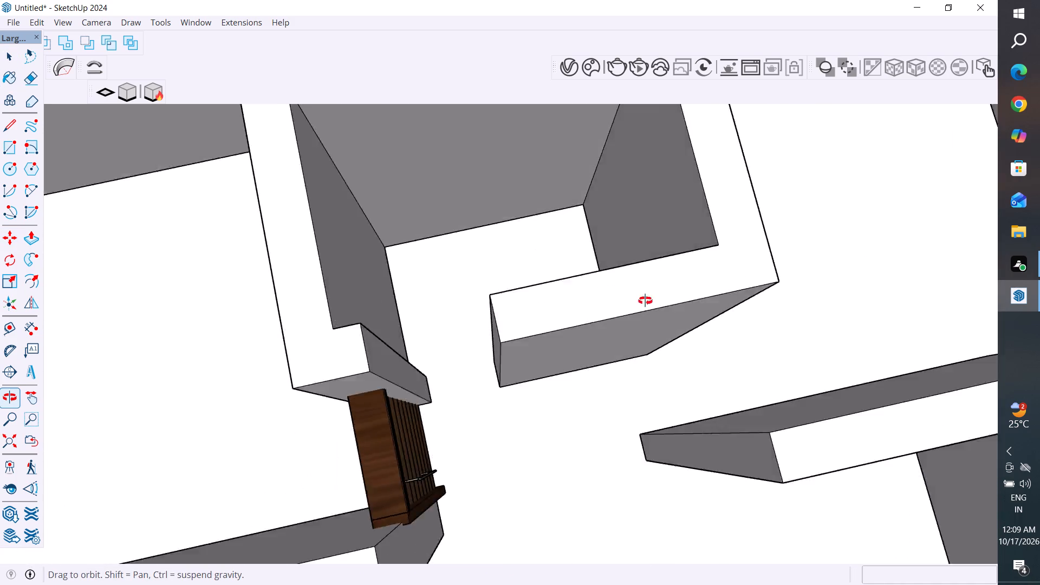
pyautogui.moveTo(645, 301); pyautogui.dragTo(733, 302, button='middle')
pyautogui.scroll(4, 369, 490)
pyautogui.moveTo(420, 446); pyautogui.dragTo(538, 318, button='middle')
pyautogui.scroll(-2, 773, 225)
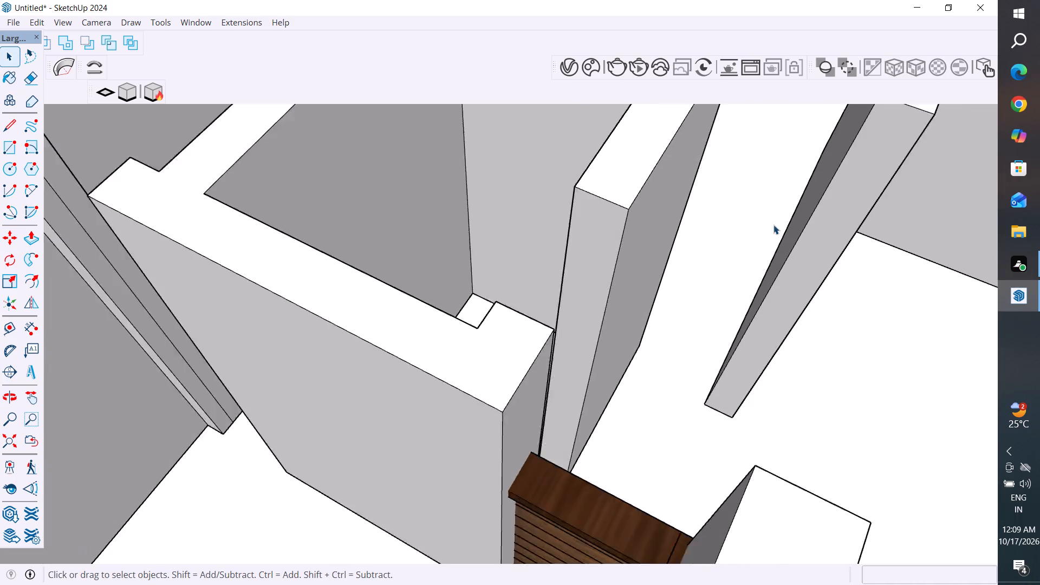
pyautogui.scroll(-3, 773, 225)
pyautogui.scroll(3, 646, 359)
pyautogui.moveTo(678, 366); pyautogui.dragTo(552, 342, button='middle')
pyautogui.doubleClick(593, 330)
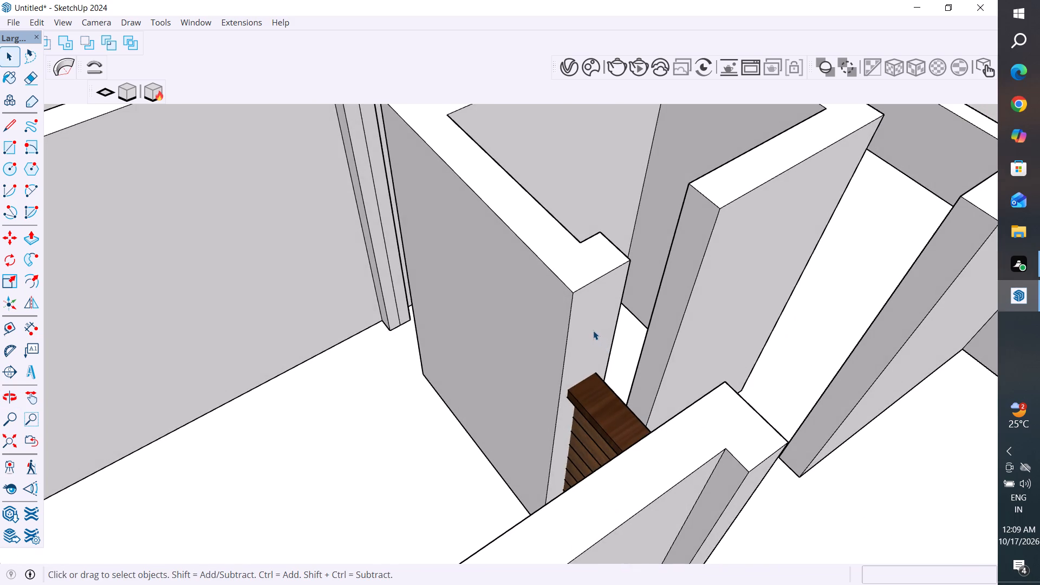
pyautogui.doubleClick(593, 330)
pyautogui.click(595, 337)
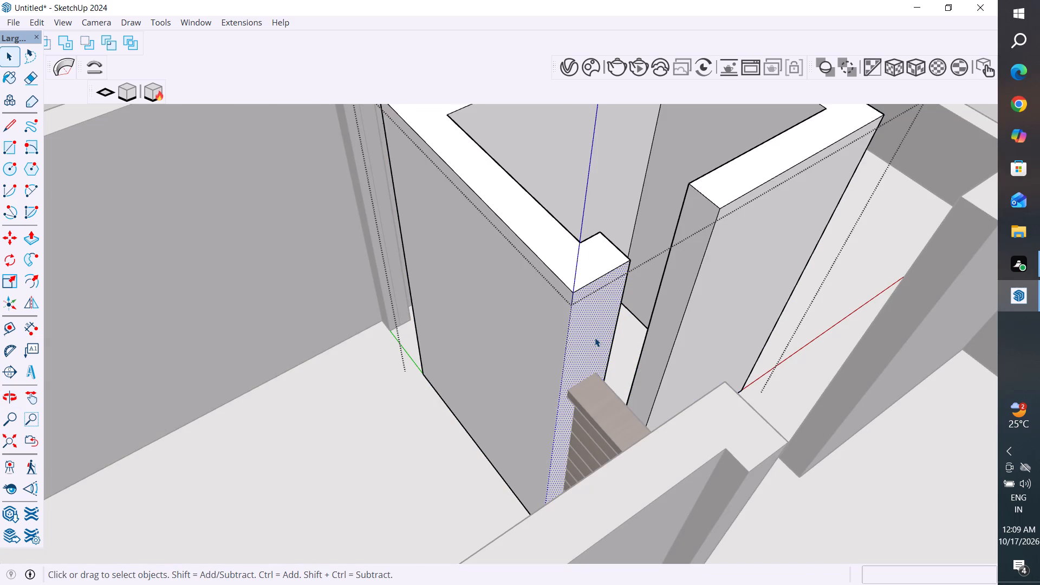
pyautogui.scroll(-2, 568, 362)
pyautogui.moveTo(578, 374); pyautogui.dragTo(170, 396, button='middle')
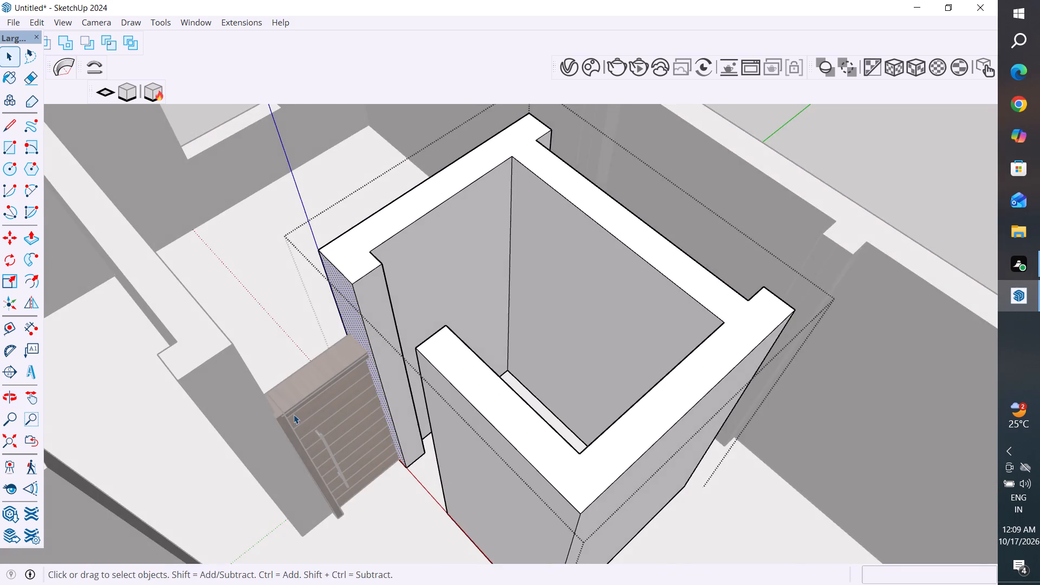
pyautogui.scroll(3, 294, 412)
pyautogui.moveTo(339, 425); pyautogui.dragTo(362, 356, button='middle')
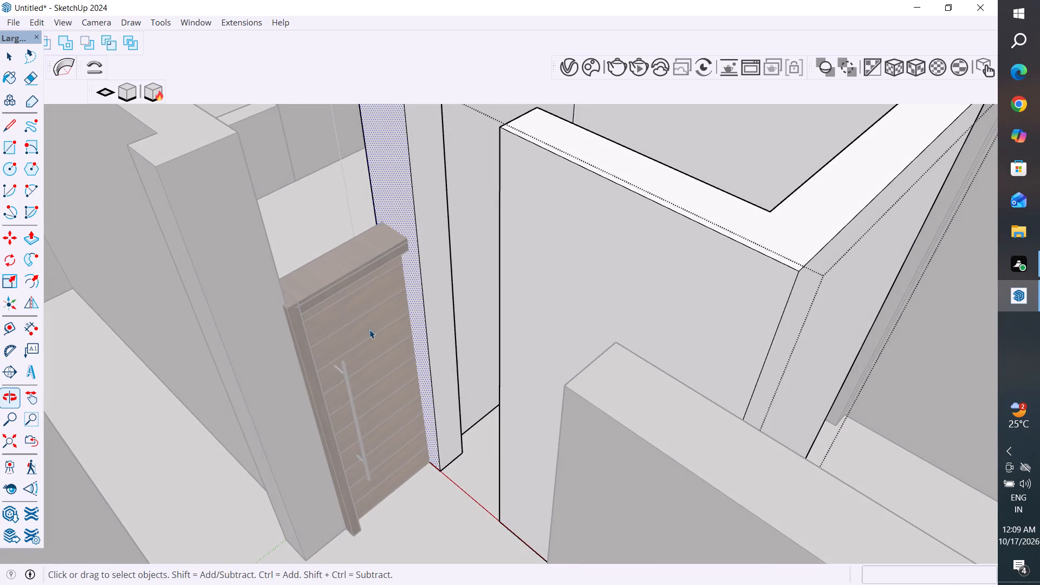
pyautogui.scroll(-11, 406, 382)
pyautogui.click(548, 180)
# Scale the interior door by about 0.78 across its width and 1.00 in height from its handle-side top edge.
pyautogui.scroll(3, 386, 364)
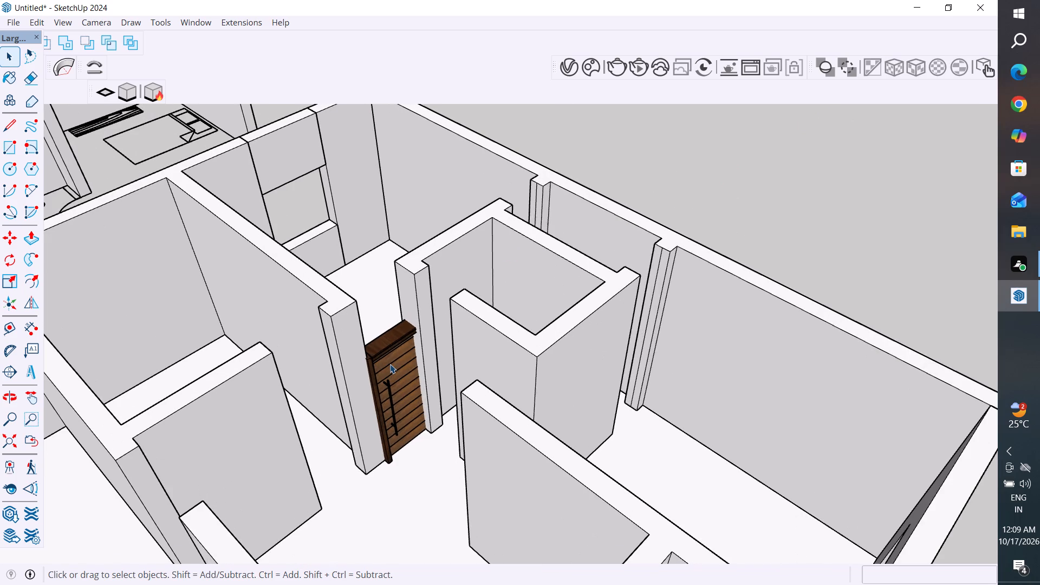
pyautogui.click(390, 364)
pyautogui.press('s')
pyautogui.scroll(1, 389, 333)
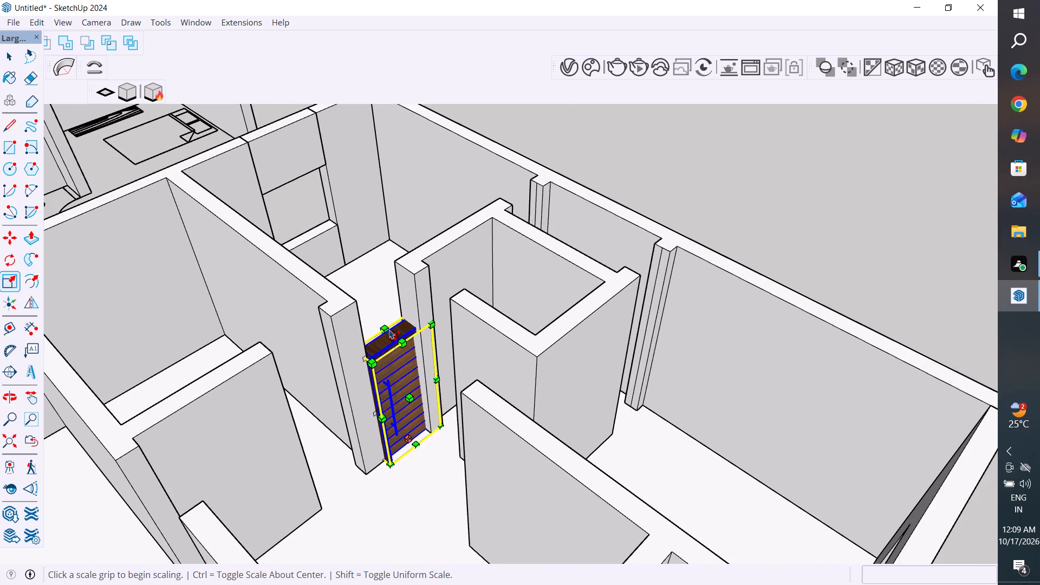
pyautogui.scroll(2, 389, 329)
pyautogui.scroll(1, 355, 356)
pyautogui.moveTo(389, 365); pyautogui.dragTo(270, 445, button='middle')
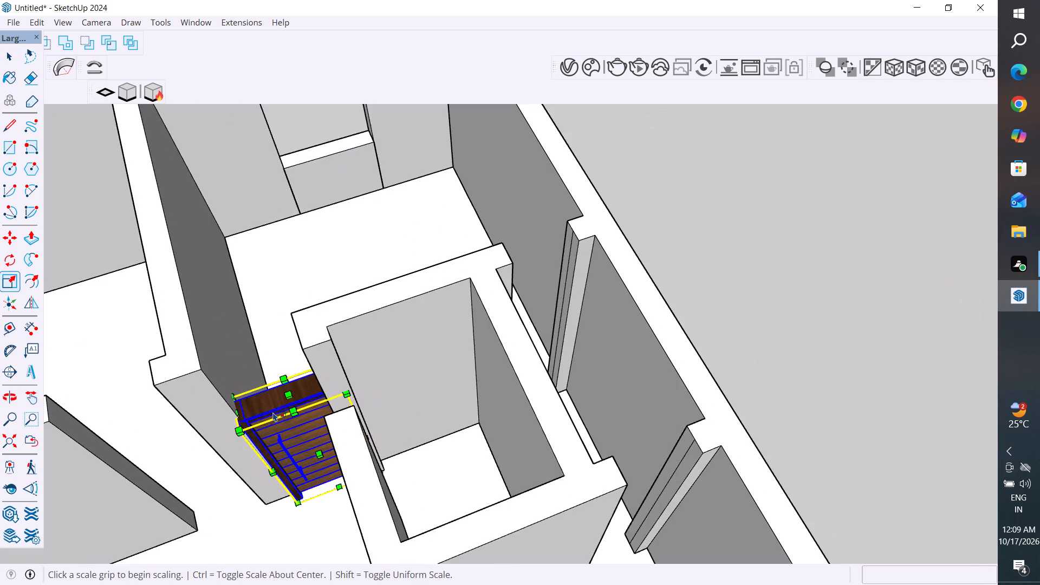
pyautogui.scroll(3, 272, 406)
pyautogui.moveTo(279, 425); pyautogui.dragTo(271, 503, button='middle')
pyautogui.scroll(3, 216, 490)
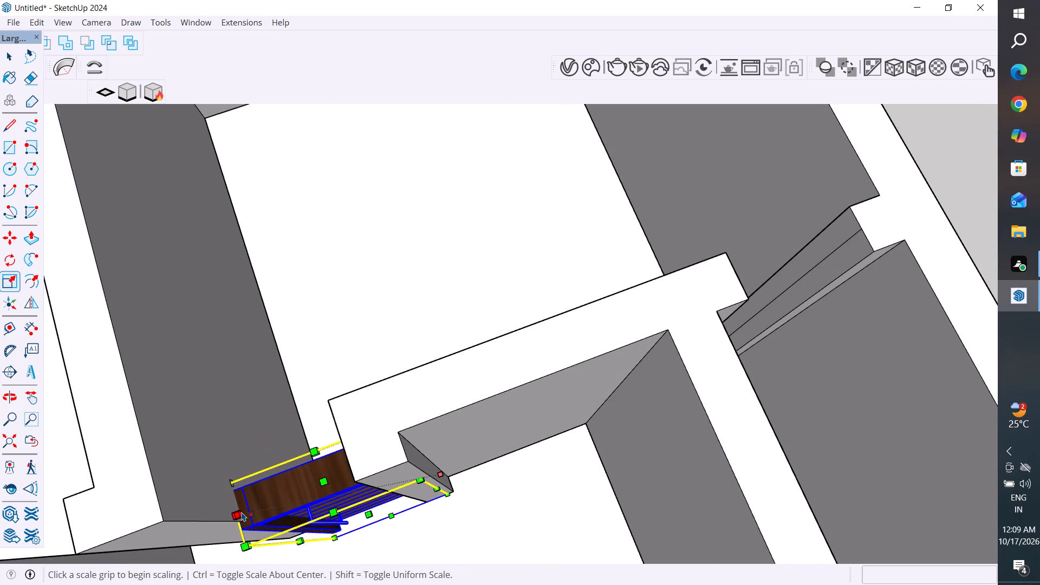
pyautogui.click(242, 512)
pyautogui.moveTo(253, 504); pyautogui.dragTo(317, 270, button='middle')
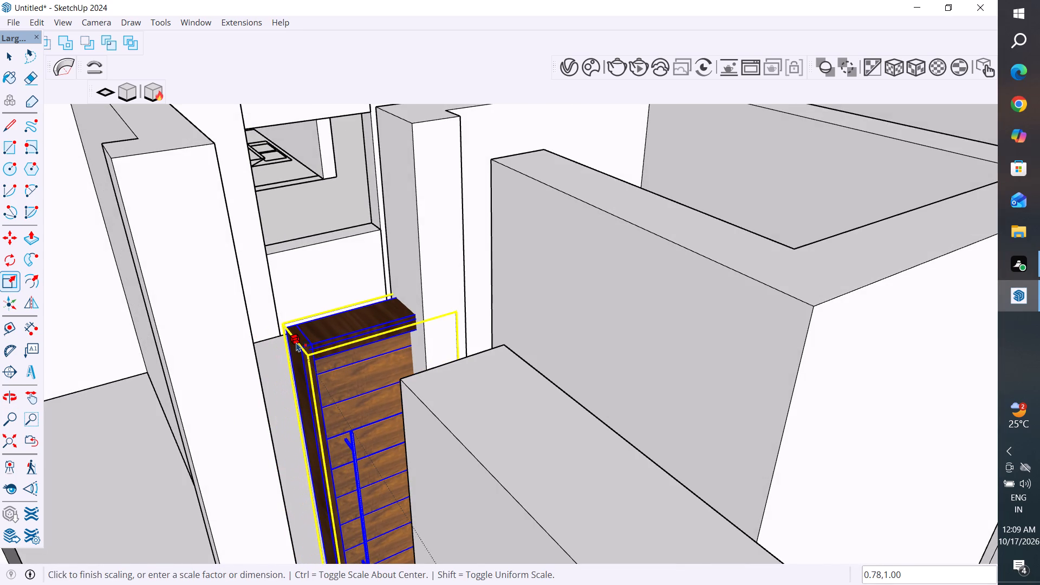
pyautogui.click(296, 342)
pyautogui.click(4, 57)
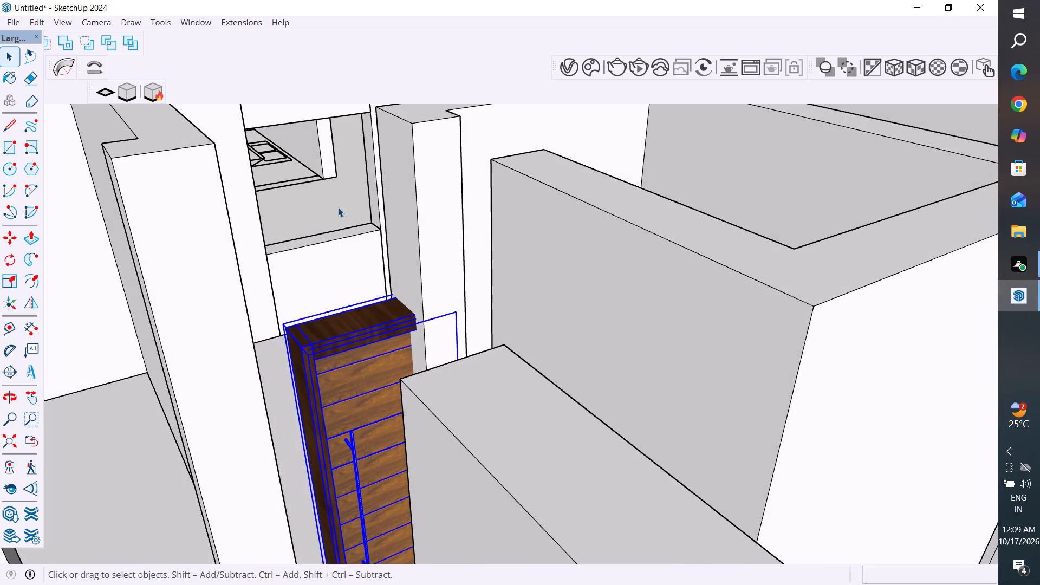
# Scale the interior door thinner in depth by pulling in its rear top edge.
pyautogui.scroll(-7, 338, 207)
pyautogui.moveTo(359, 296); pyautogui.dragTo(375, 399, button='middle')
pyautogui.click(635, 230)
pyautogui.scroll(2, 327, 297)
pyautogui.moveTo(339, 331); pyautogui.dragTo(349, 362, button='middle')
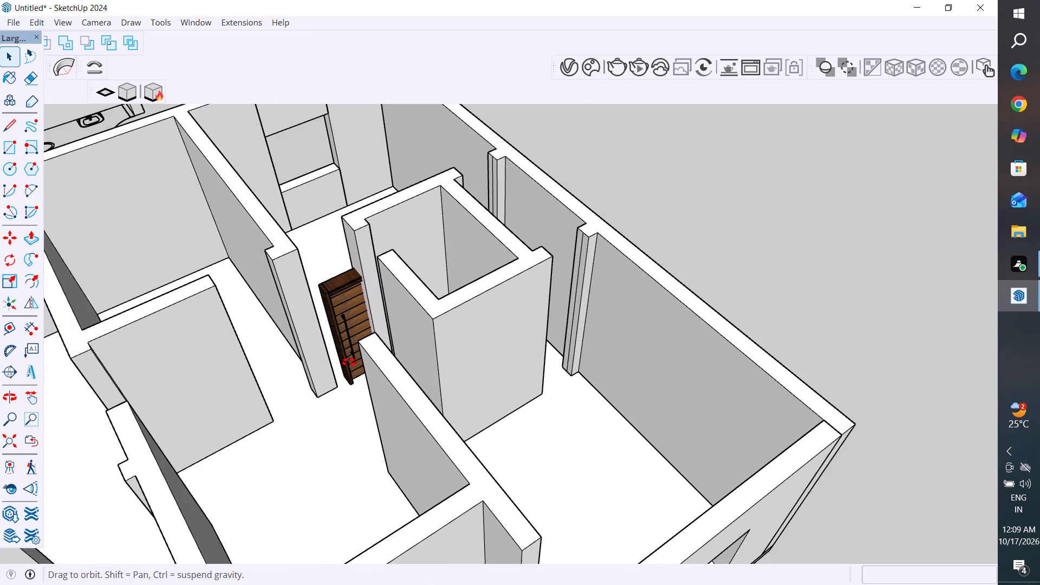
pyautogui.moveTo(349, 362); pyautogui.dragTo(368, 401, button='middle')
pyautogui.scroll(4, 356, 361)
pyautogui.click(355, 360)
pyautogui.scroll(3, 352, 382)
pyautogui.moveTo(366, 391); pyautogui.dragTo(389, 425, button='middle')
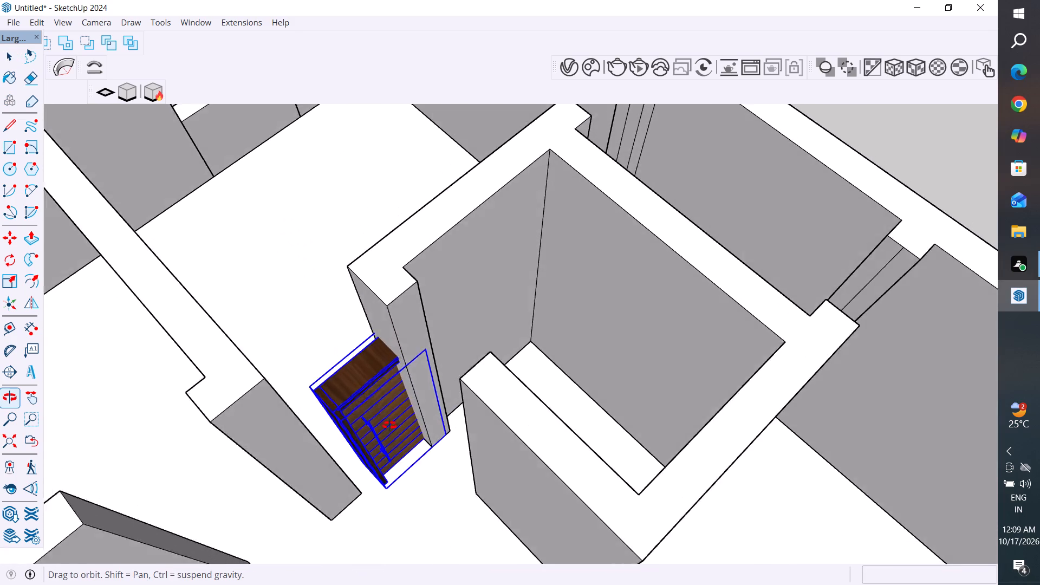
pyautogui.moveTo(389, 425); pyautogui.dragTo(398, 438, button='middle')
pyautogui.scroll(2, 391, 430)
pyautogui.press('s')
pyautogui.scroll(1, 391, 419)
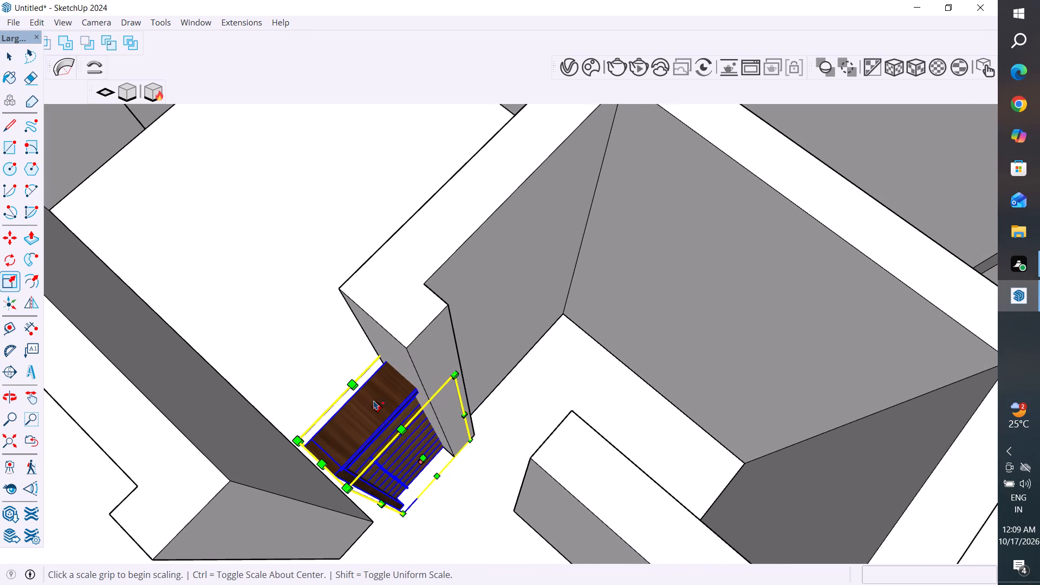
pyautogui.moveTo(350, 379); pyautogui.dragTo(353, 381)
pyautogui.moveTo(353, 381); pyautogui.dragTo(365, 388)
pyautogui.scroll(-5, 350, 398)
pyautogui.moveTo(391, 404); pyautogui.dragTo(379, 236, button='middle')
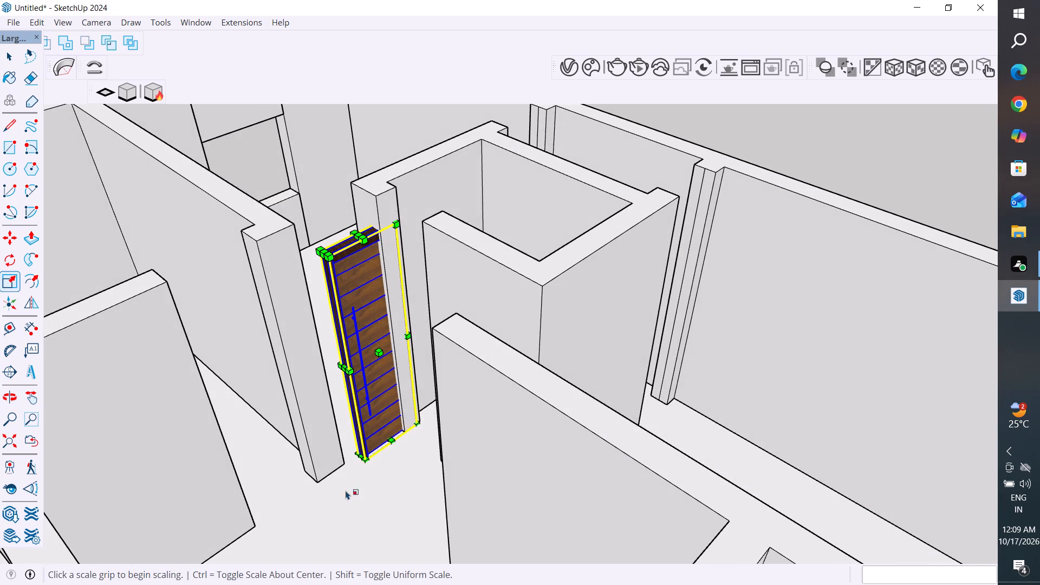
pyautogui.scroll(-4, 340, 496)
pyautogui.click(694, 245)
pyautogui.click(692, 198)
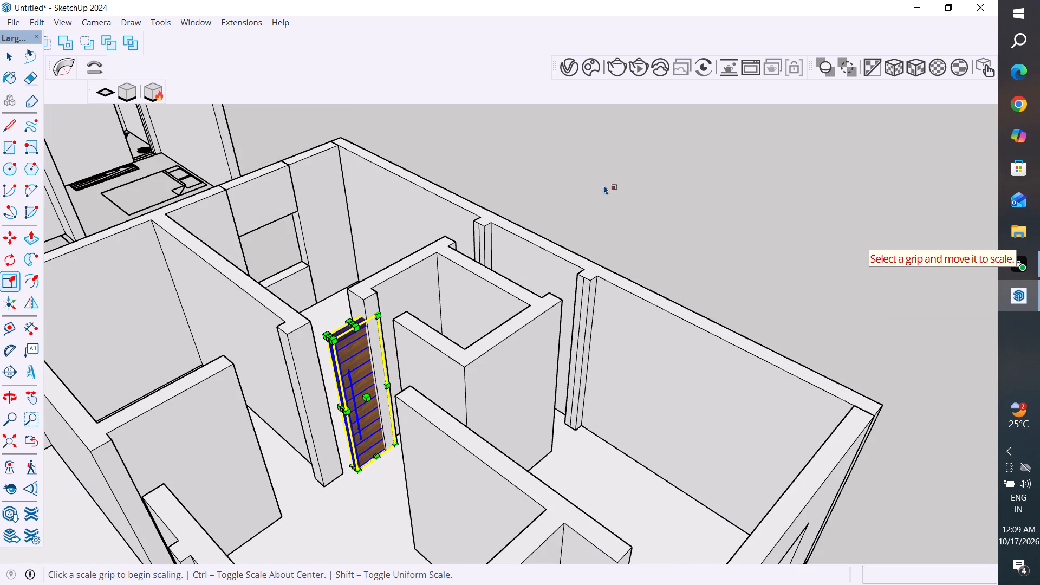
pyautogui.click(5, 57)
pyautogui.click(460, 77)
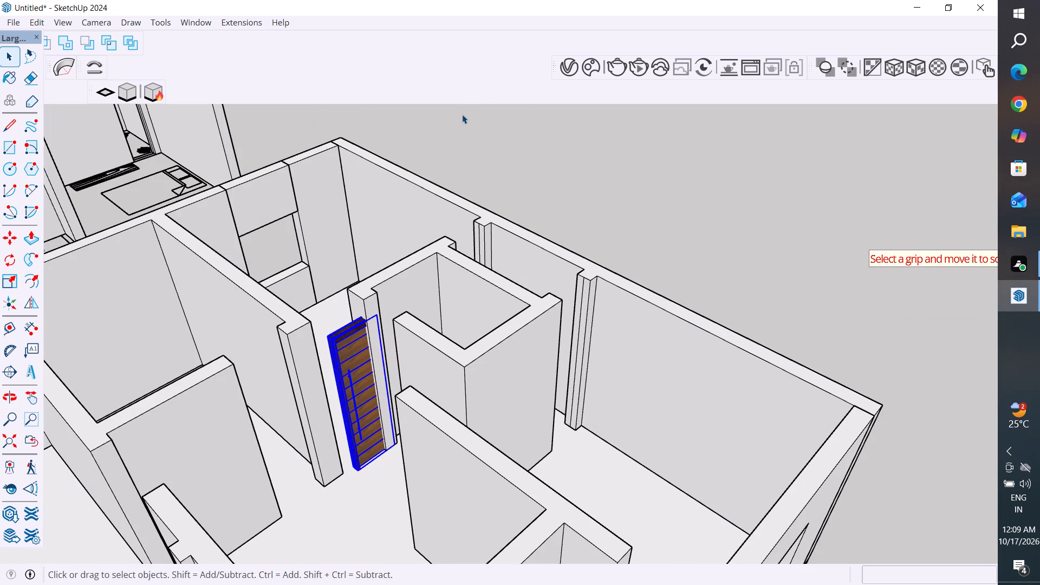
pyautogui.click(462, 123)
# Move the interior door by its handle-side bottom corner about 8 7/8" to meet the adjacent wall end.
pyautogui.scroll(3, 347, 461)
pyautogui.moveTo(366, 506); pyautogui.dragTo(388, 513, button='middle')
pyautogui.scroll(4, 399, 473)
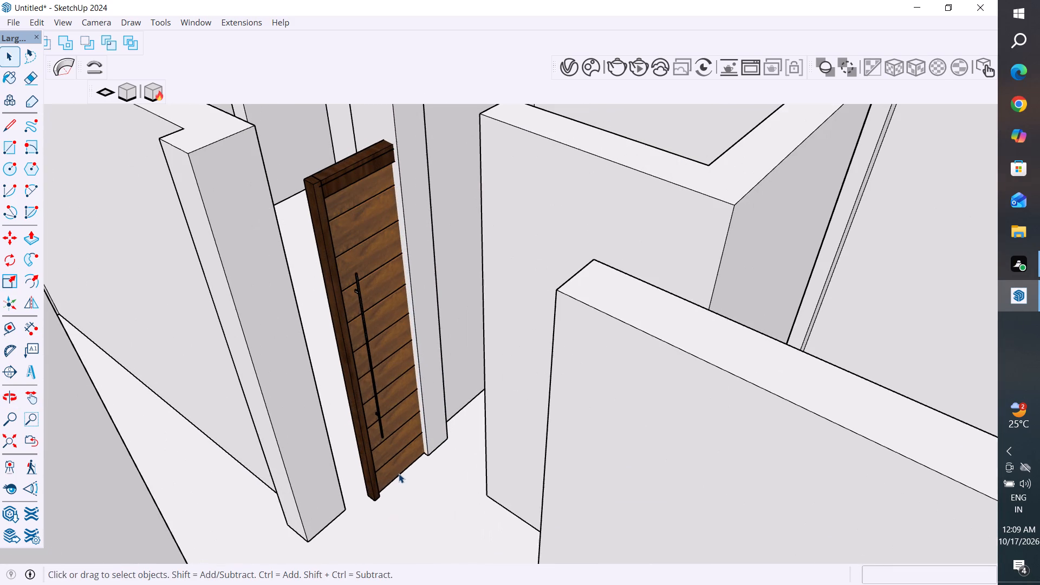
pyautogui.click(380, 499)
pyautogui.press('m')
pyautogui.scroll(4, 376, 498)
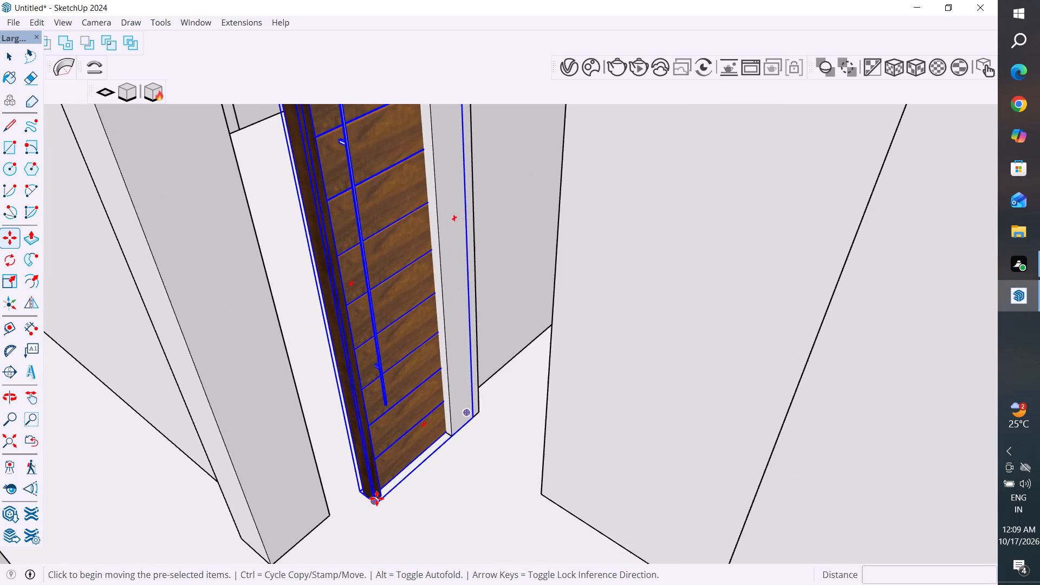
pyautogui.moveTo(390, 519); pyautogui.dragTo(349, 549, button='middle')
pyautogui.scroll(3, 340, 518)
pyautogui.moveTo(381, 517); pyautogui.dragTo(378, 584, button='middle')
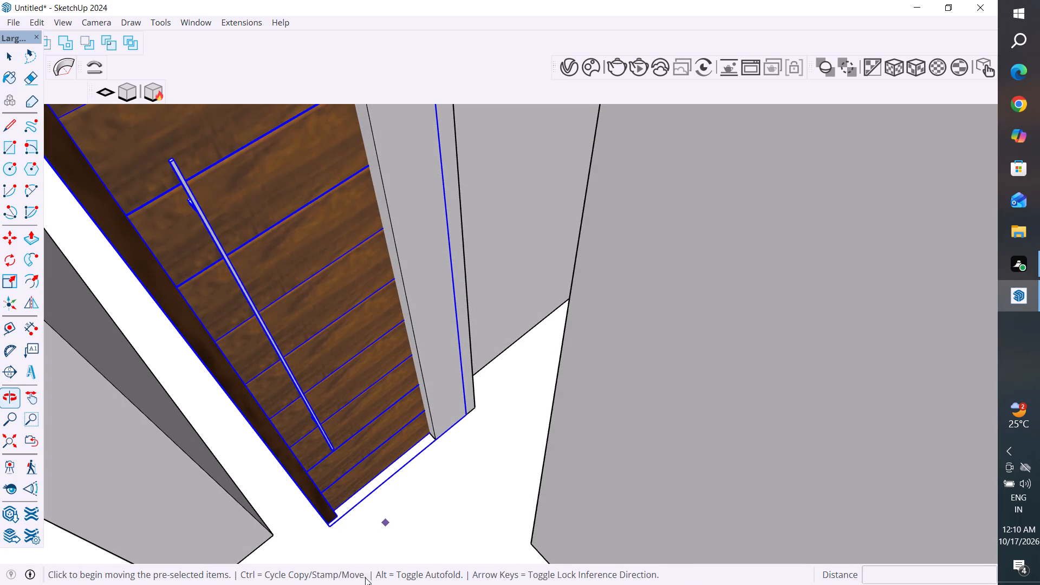
pyautogui.scroll(2, 298, 581)
pyautogui.scroll(2, 325, 528)
pyautogui.click(330, 526)
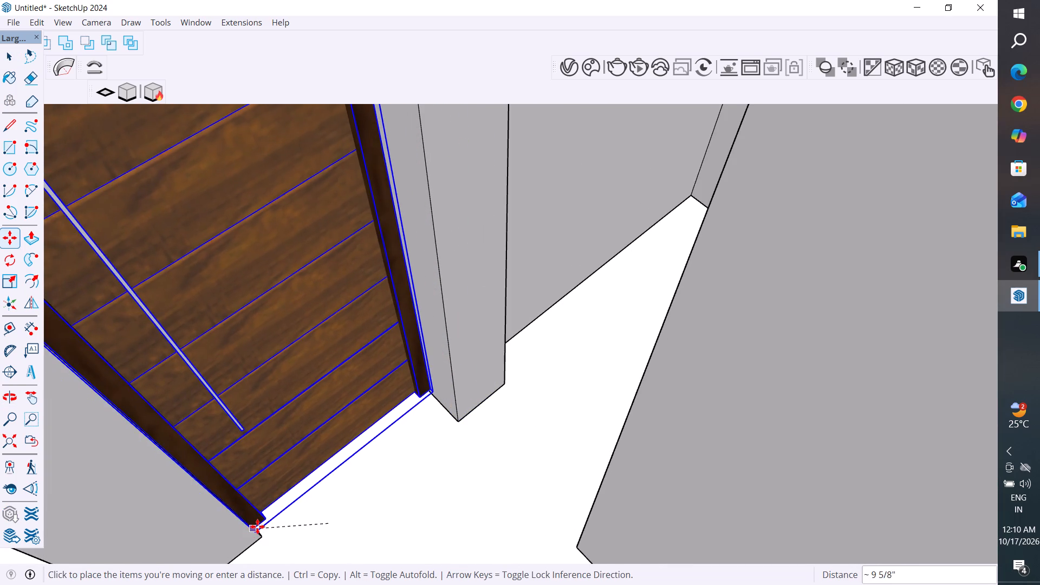
pyautogui.moveTo(259, 529); pyautogui.dragTo(248, 367, button='middle')
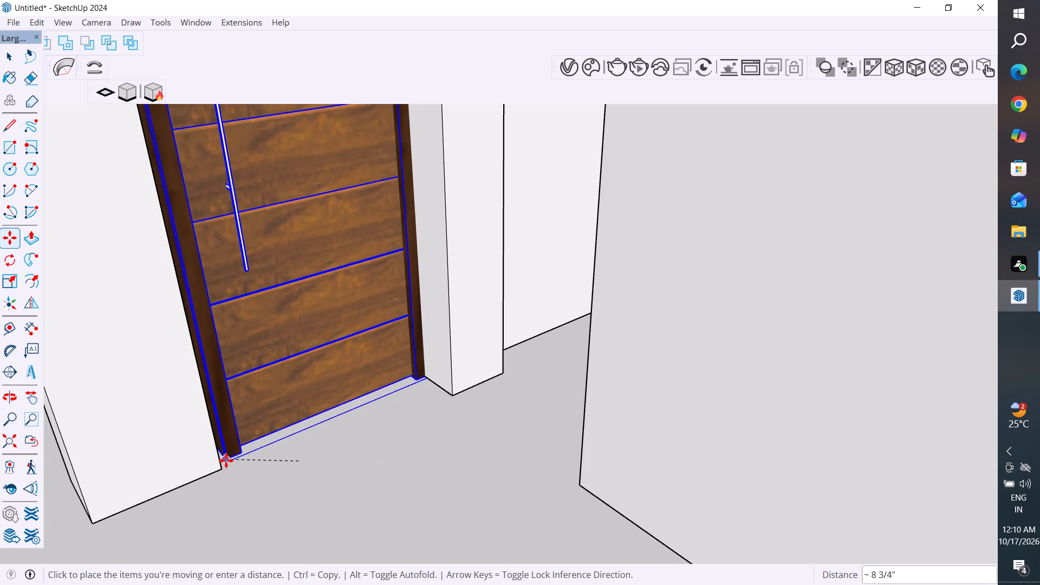
pyautogui.click(225, 460)
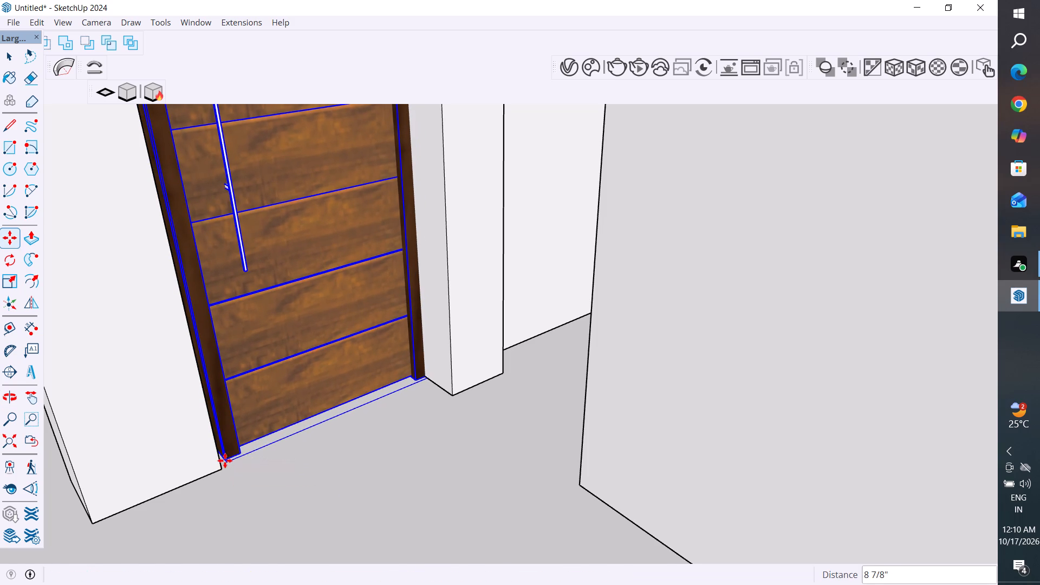
pyautogui.moveTo(373, 498); pyautogui.dragTo(267, 570, button='middle')
pyautogui.scroll(-3, 337, 483)
pyautogui.moveTo(350, 479); pyautogui.dragTo(361, 558, button='middle')
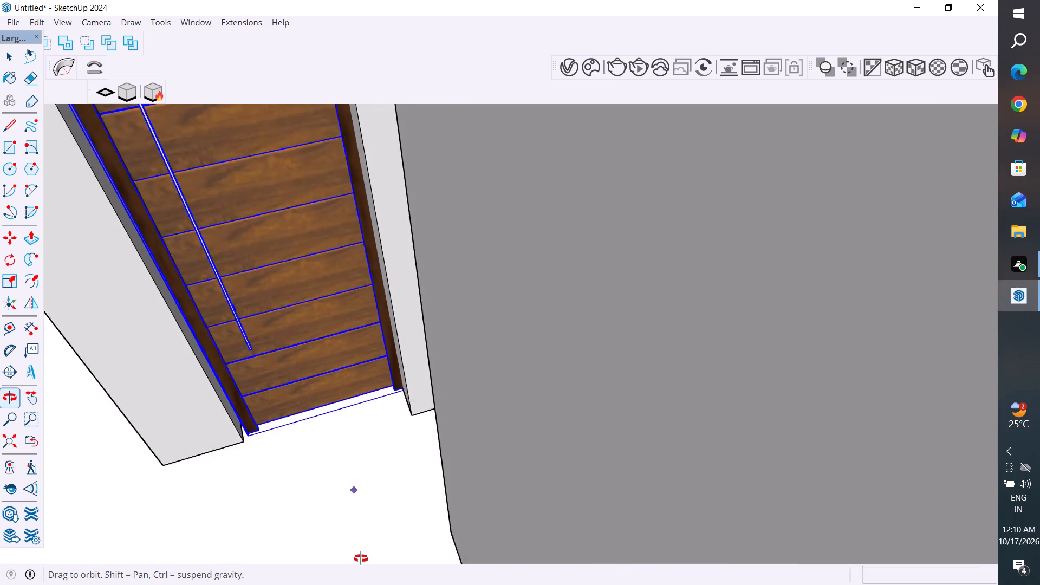
pyautogui.moveTo(361, 558); pyautogui.dragTo(450, 584, button='middle')
pyautogui.scroll(-8, 398, 424)
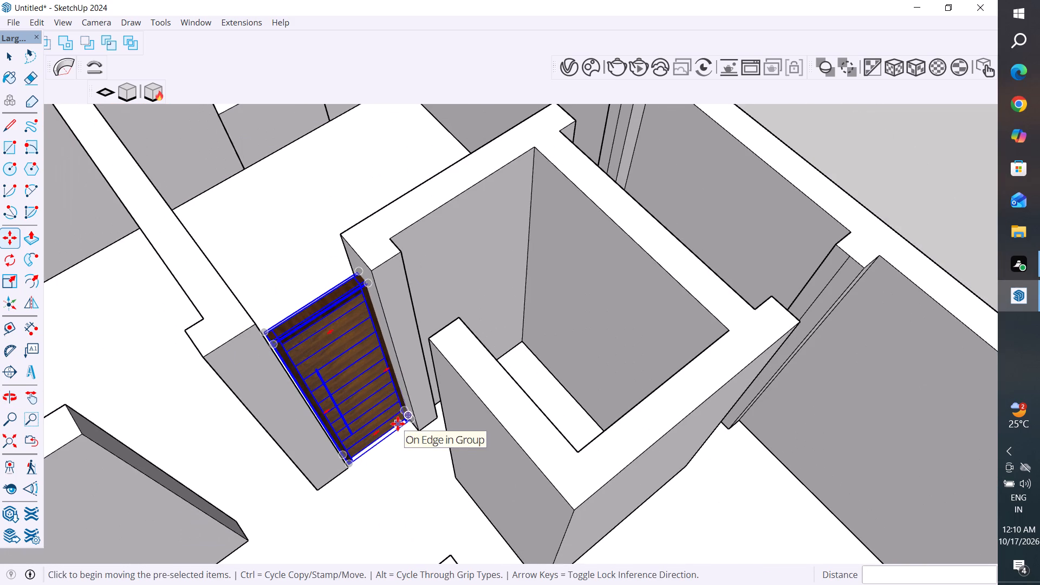
# Examine the fit of the interior door between the two wall ends from above and from both sides.
pyautogui.click(16, 59)
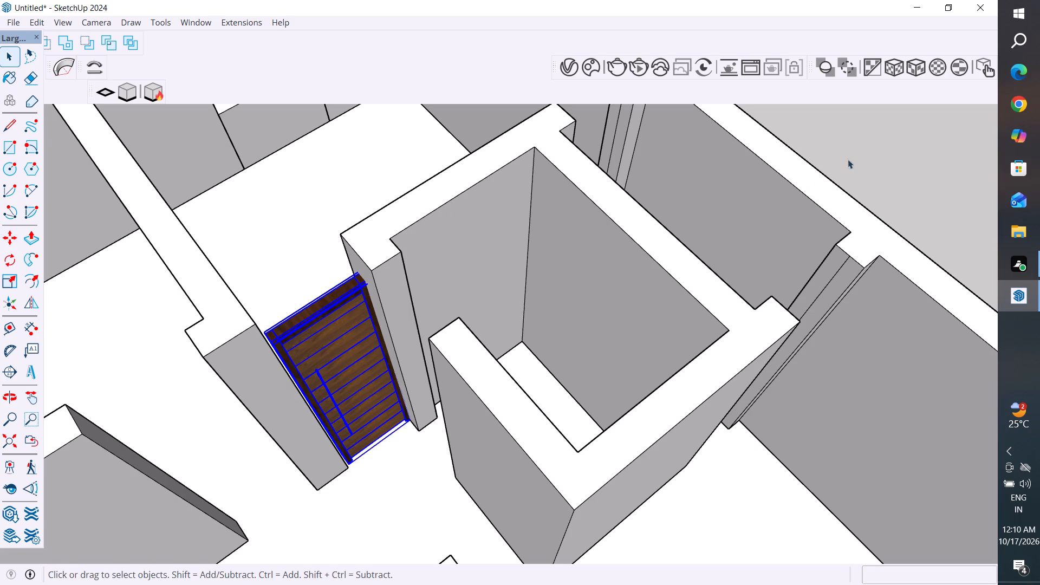
pyautogui.click(871, 146)
pyautogui.scroll(-4, 309, 407)
pyautogui.moveTo(358, 392); pyautogui.dragTo(392, 470, button='middle')
pyautogui.scroll(3, 340, 454)
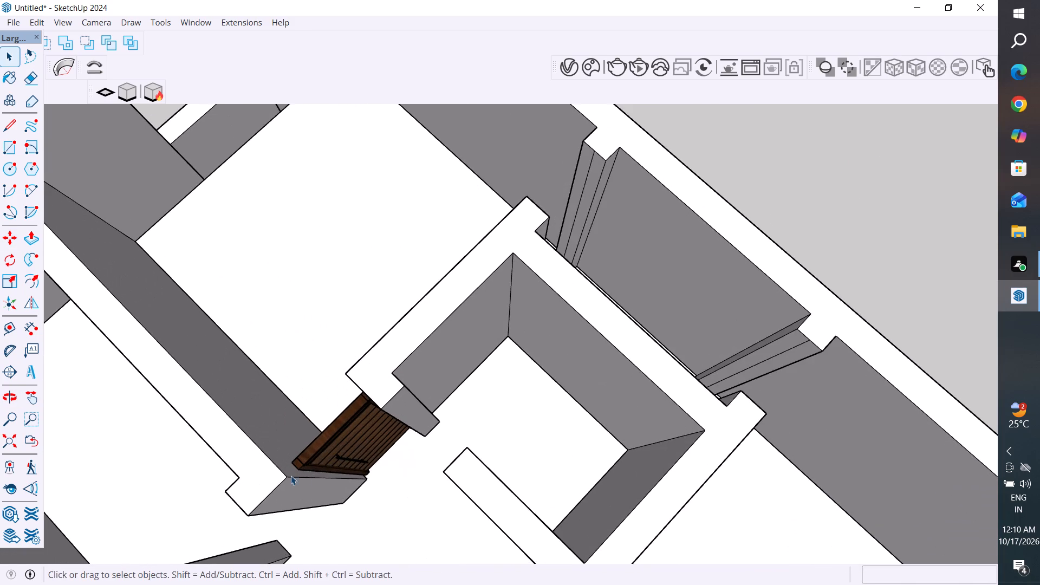
pyautogui.moveTo(425, 418); pyautogui.dragTo(856, 450, button='middle')
pyautogui.scroll(-4, 376, 290)
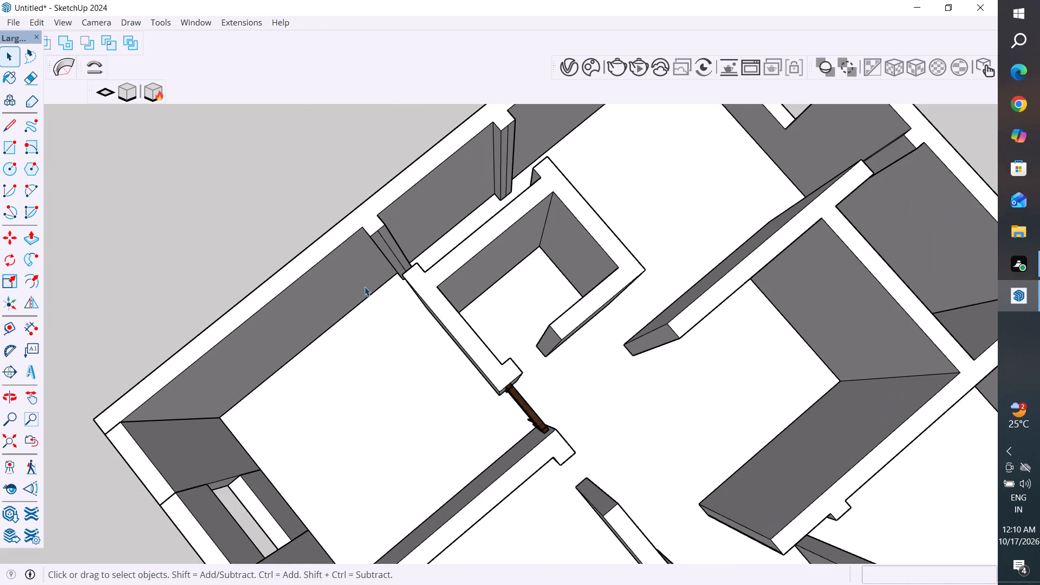
pyautogui.moveTo(596, 442); pyautogui.dragTo(79, 365, button='middle')
pyautogui.moveTo(555, 361); pyautogui.dragTo(269, 398, button='middle')
pyautogui.scroll(3, 399, 194)
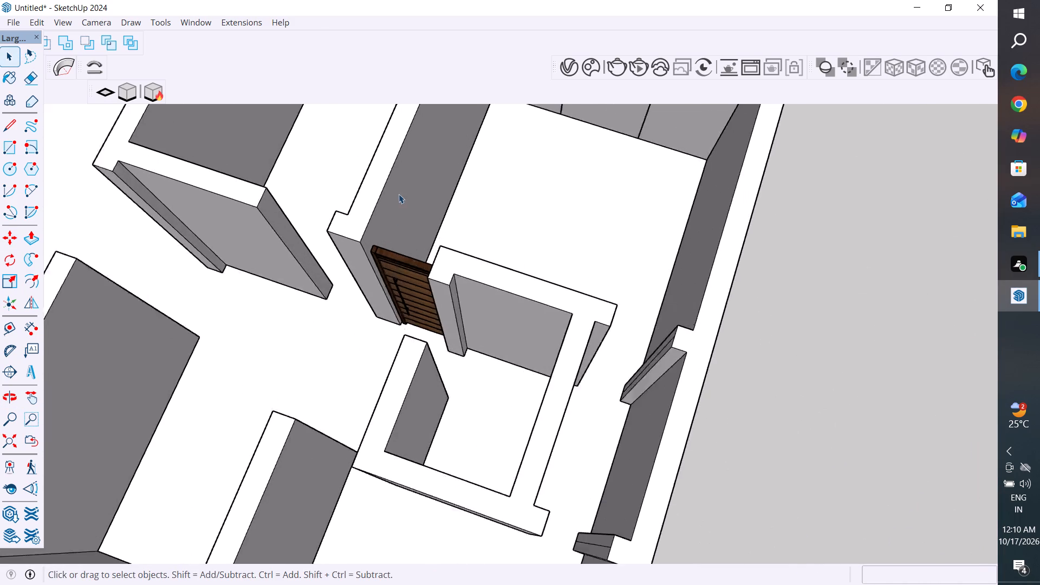
pyautogui.scroll(11, 399, 194)
pyautogui.moveTo(353, 274); pyautogui.dragTo(491, 157, button='middle')
pyautogui.moveTo(306, 329); pyautogui.dragTo(375, 308, button='middle')
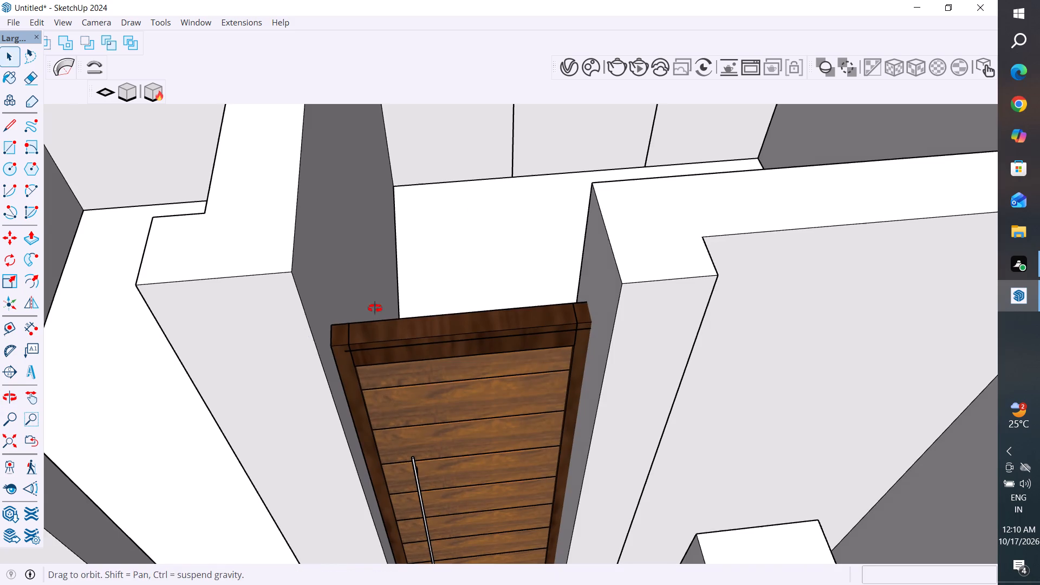
pyautogui.moveTo(375, 308); pyautogui.dragTo(394, 273, button='middle')
# Move the interior door by its handle-side top corner about 7/16" toward the adjacent wall end.
pyautogui.click(367, 378)
pyautogui.scroll(3, 346, 402)
pyautogui.moveTo(364, 406); pyautogui.dragTo(300, 421, button='middle')
pyautogui.moveTo(369, 408); pyautogui.dragTo(392, 411, button='middle')
pyautogui.press('m')
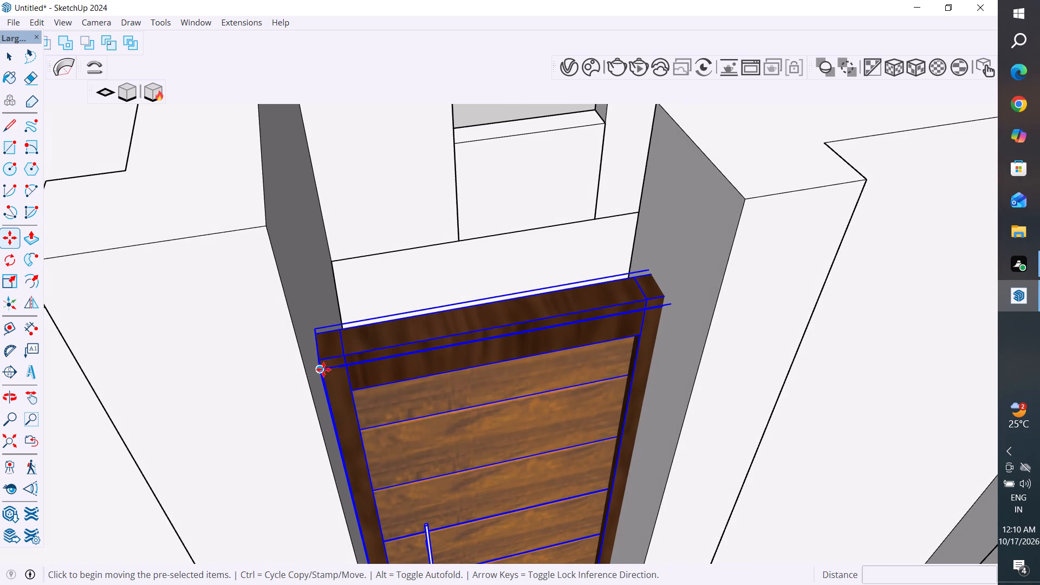
pyautogui.click(323, 370)
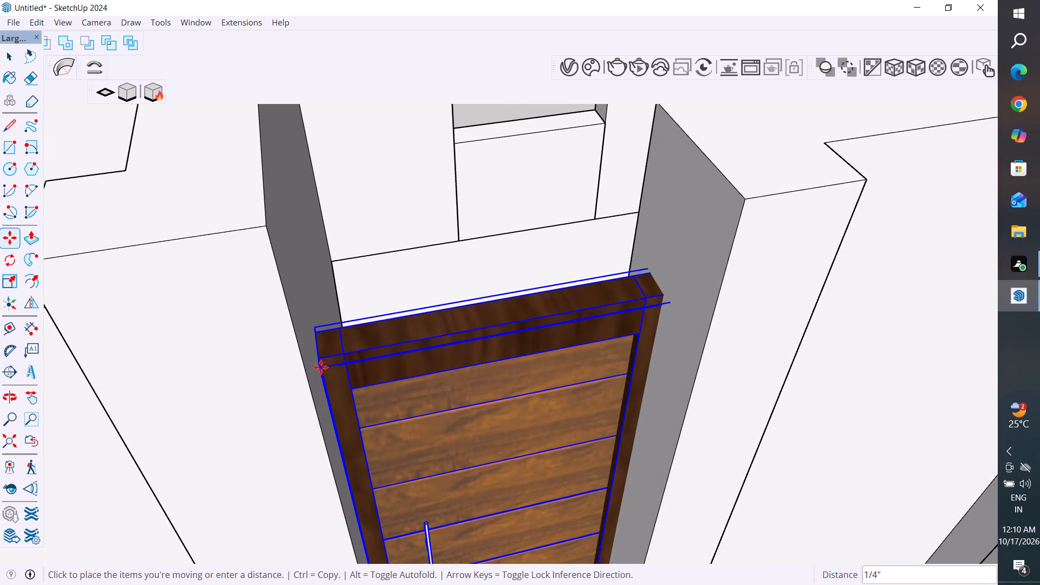
pyautogui.click(317, 366)
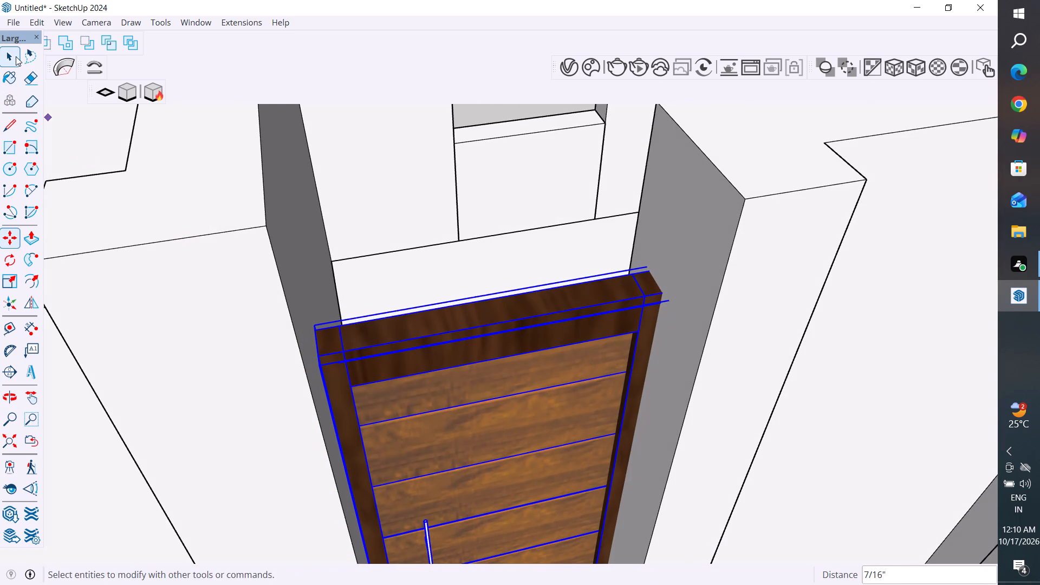
pyautogui.click(16, 56)
# Examine the shifted interior door against both wall ends of its doorway.
pyautogui.scroll(-6, 293, 444)
pyautogui.moveTo(426, 389); pyautogui.dragTo(564, 495, button='middle')
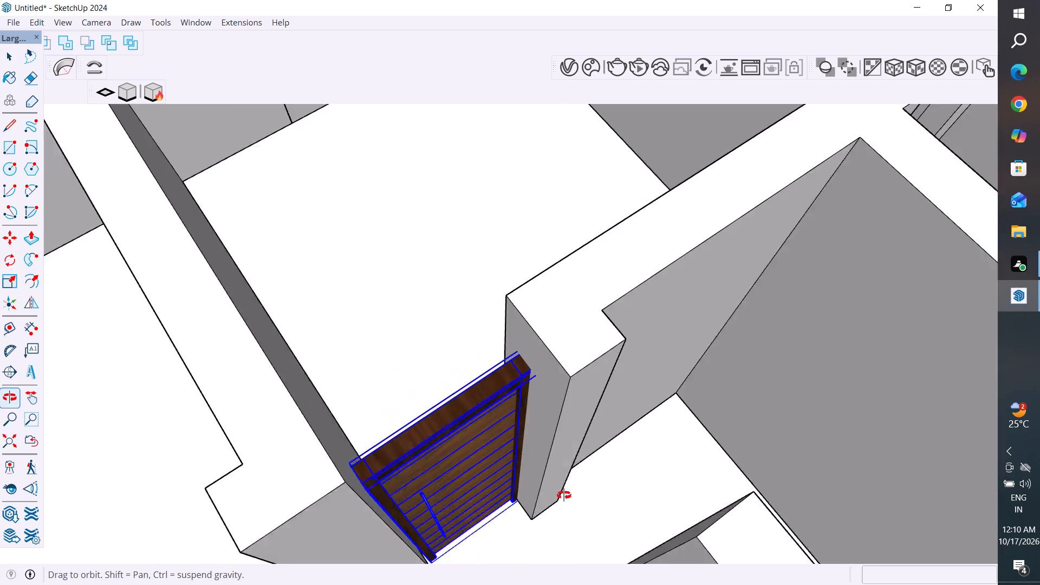
pyautogui.moveTo(564, 495); pyautogui.dragTo(564, 489, button='middle')
pyautogui.scroll(-4, 491, 406)
pyautogui.click(537, 389)
pyautogui.scroll(-5, 550, 399)
pyautogui.scroll(-1, 649, 381)
pyautogui.moveTo(649, 381); pyautogui.dragTo(616, 456, button='middle')
pyautogui.click(792, 245)
# Scale the wooden entrance door by about 0.36 in depth and 1.00 in height from its inner top edge.
pyautogui.scroll(-5, 769, 148)
pyautogui.scroll(-5, 495, 227)
pyautogui.moveTo(498, 355); pyautogui.dragTo(746, 123, button='middle')
pyautogui.scroll(3, 470, 407)
pyautogui.moveTo(508, 420); pyautogui.dragTo(663, 435, button='middle')
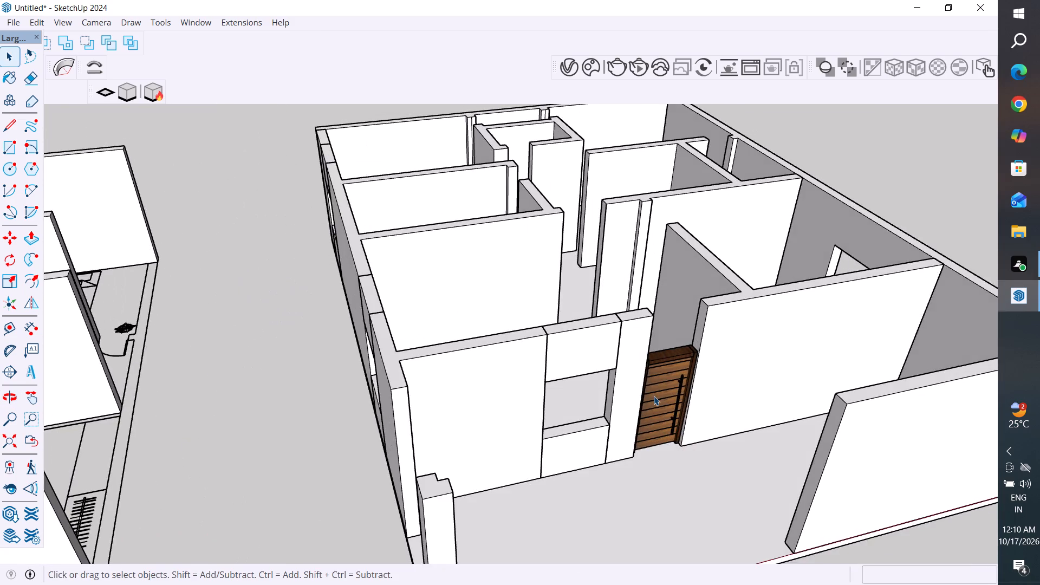
pyautogui.scroll(4, 654, 396)
pyautogui.moveTo(645, 335); pyautogui.dragTo(664, 554, button='middle')
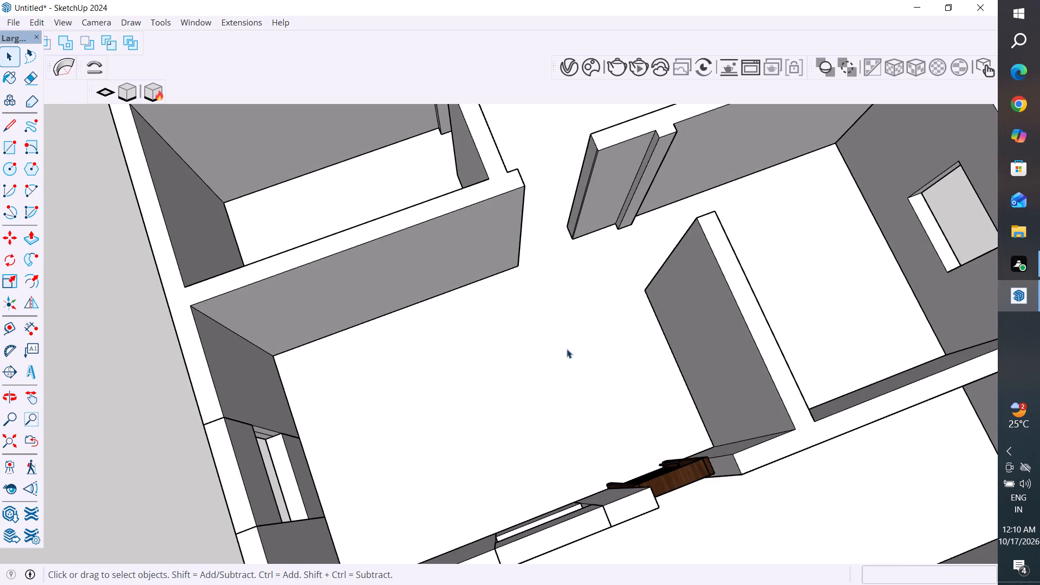
pyautogui.scroll(-5, 556, 352)
pyautogui.moveTo(576, 428); pyautogui.dragTo(879, 470, button='middle')
pyautogui.scroll(6, 713, 247)
pyautogui.moveTo(565, 324); pyautogui.dragTo(823, 232, button='middle')
pyautogui.scroll(3, 452, 319)
pyautogui.click(536, 272)
pyautogui.press('s')
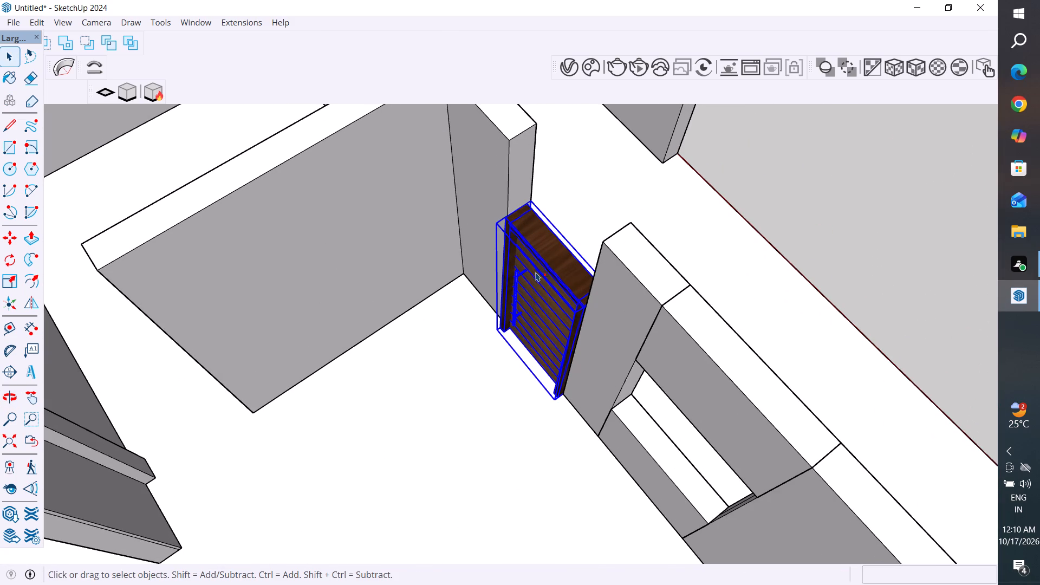
pyautogui.scroll(3, 536, 272)
pyautogui.click(534, 262)
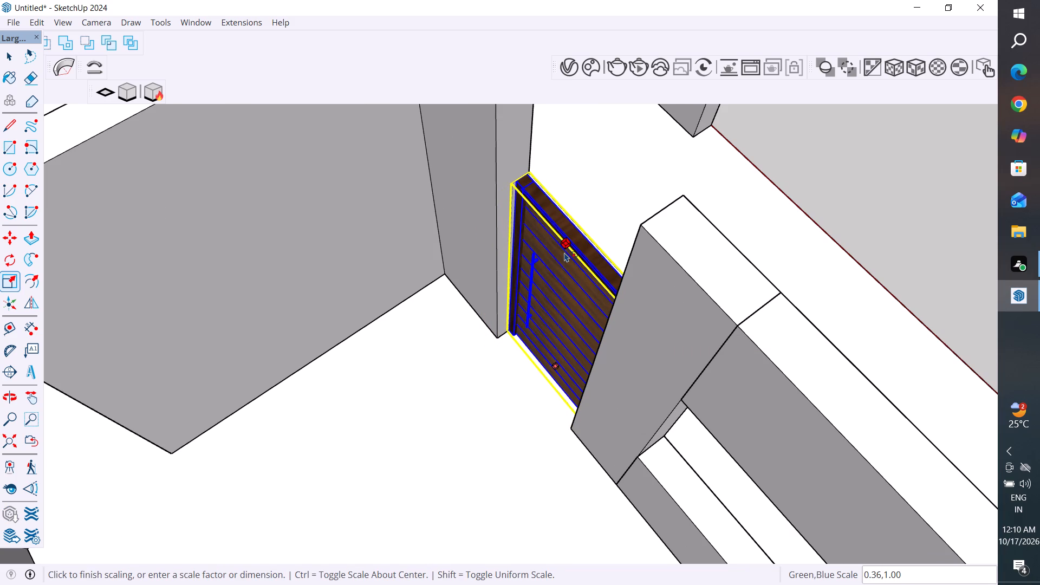
pyautogui.click(564, 252)
pyautogui.click(14, 50)
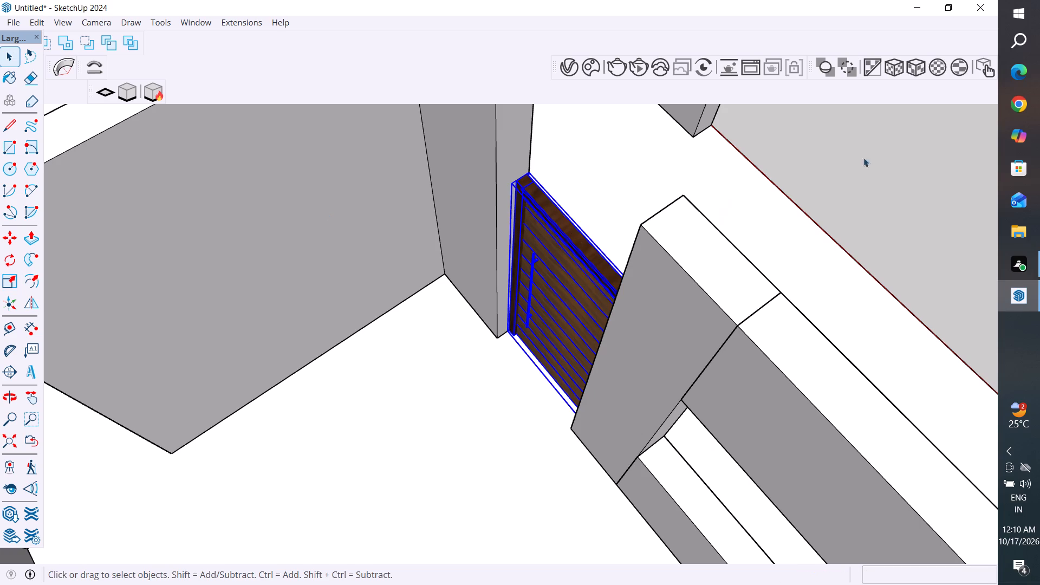
pyautogui.click(868, 152)
# Examine the thinner entrance door in the front wall and the remaining openings of the house copy.
pyautogui.scroll(-11, 513, 393)
pyautogui.moveTo(714, 374); pyautogui.dragTo(250, 417, button='middle')
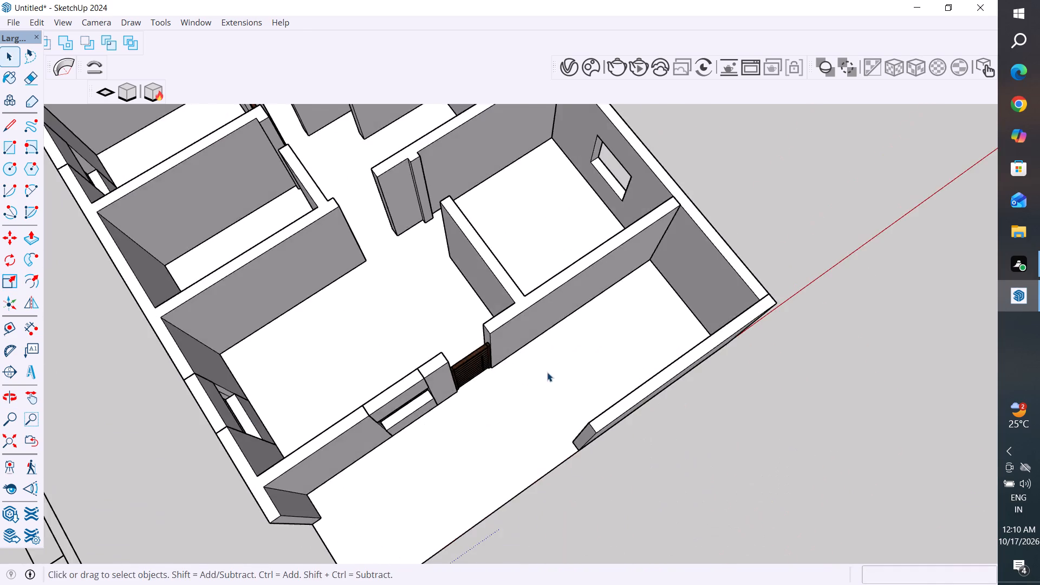
pyautogui.scroll(-6, 520, 396)
pyautogui.moveTo(660, 432); pyautogui.dragTo(359, 213, button='middle')
pyautogui.scroll(3, 455, 320)
pyautogui.moveTo(505, 434); pyautogui.dragTo(556, 445, button='middle')
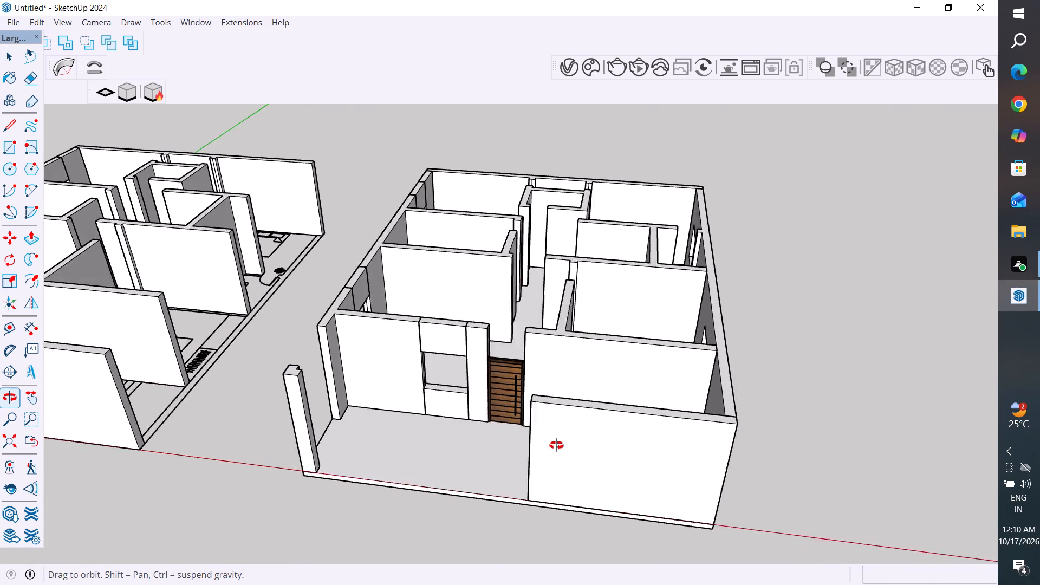
pyautogui.moveTo(556, 445); pyautogui.dragTo(565, 444, button='middle')
pyautogui.scroll(-5, 366, 491)
pyautogui.moveTo(445, 503); pyautogui.dragTo(550, 513, button='middle')
pyautogui.scroll(4, 705, 387)
pyautogui.moveTo(712, 396); pyautogui.dragTo(797, 404, button='middle')
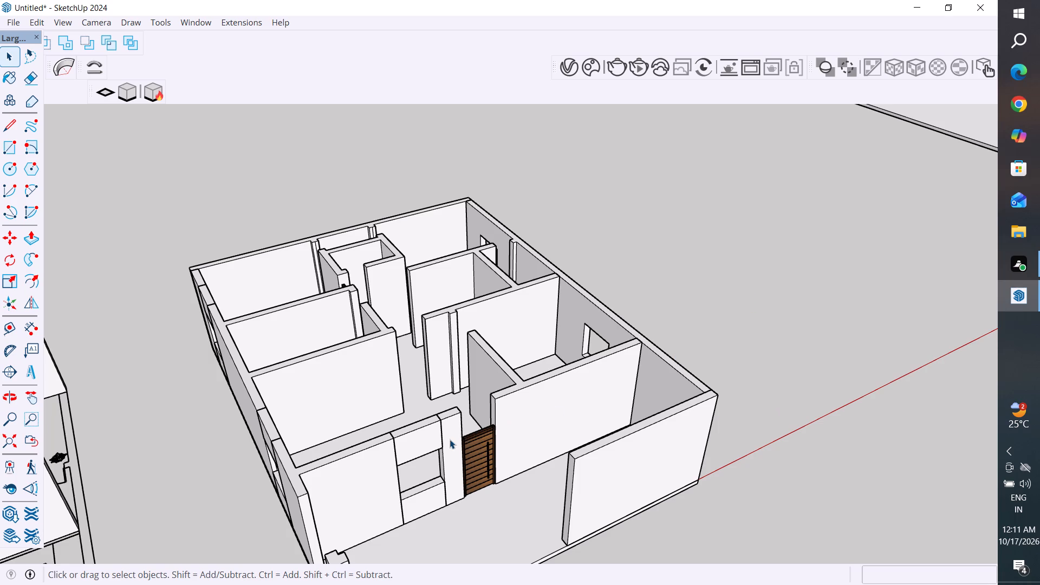
pyautogui.scroll(3, 471, 445)
pyautogui.moveTo(651, 357); pyautogui.dragTo(390, 521, button='middle')
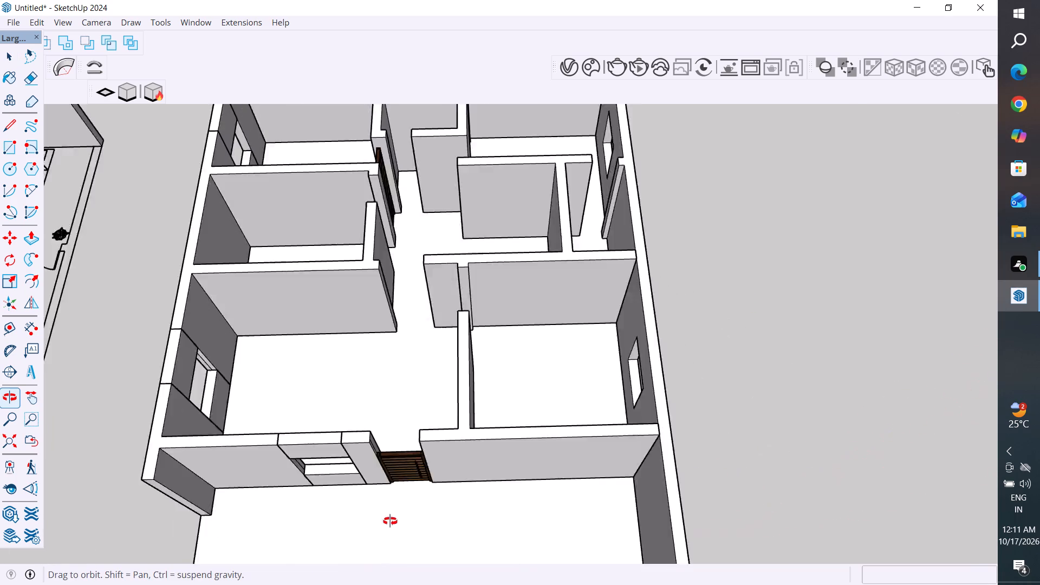
pyautogui.moveTo(390, 521); pyautogui.dragTo(318, 521, button='middle')
pyautogui.scroll(-6, 367, 531)
# Examine the interior door beside the small enclosed room, checking its top frame and its contact with both walls.
pyautogui.scroll(12, 516, 244)
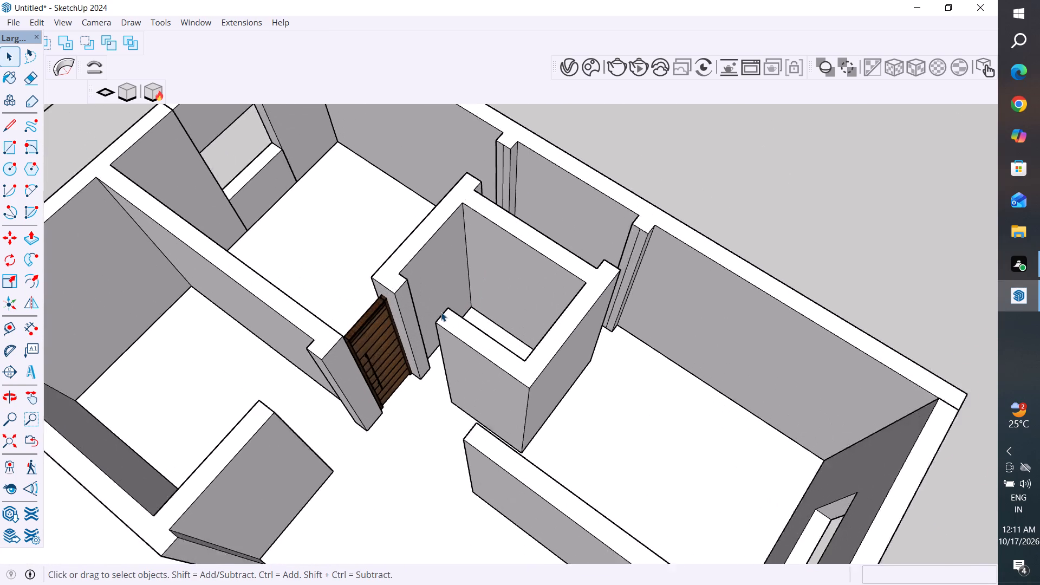
pyautogui.moveTo(454, 330); pyautogui.dragTo(401, 380, button='middle')
pyautogui.scroll(4, 367, 324)
pyautogui.moveTo(386, 333); pyautogui.dragTo(577, 276, button='middle')
pyautogui.scroll(2, 395, 341)
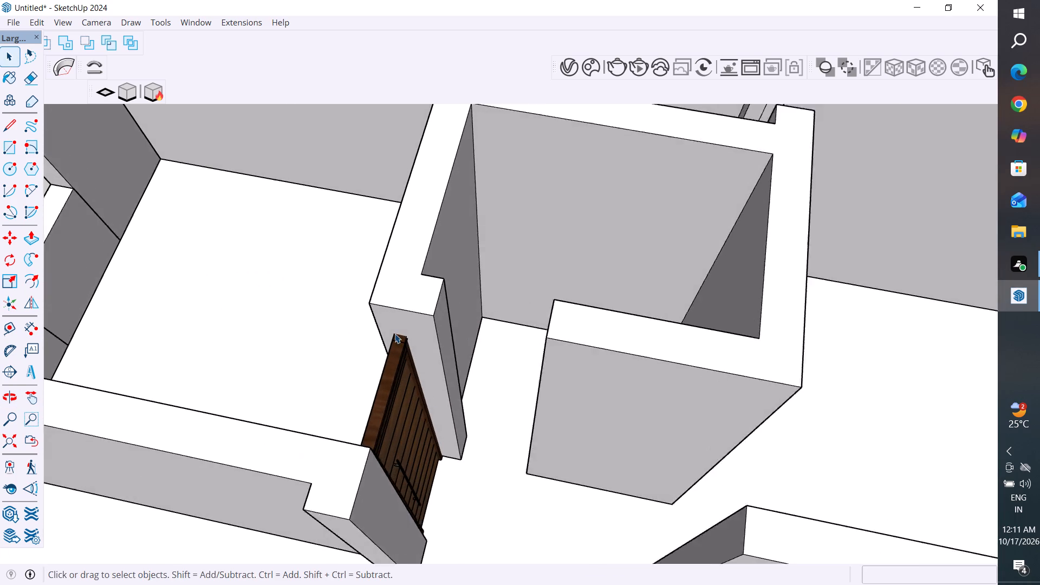
pyautogui.scroll(2, 395, 334)
pyautogui.click(370, 457)
pyautogui.scroll(-6, 372, 409)
pyautogui.moveTo(402, 378); pyautogui.dragTo(249, 411, button='middle')
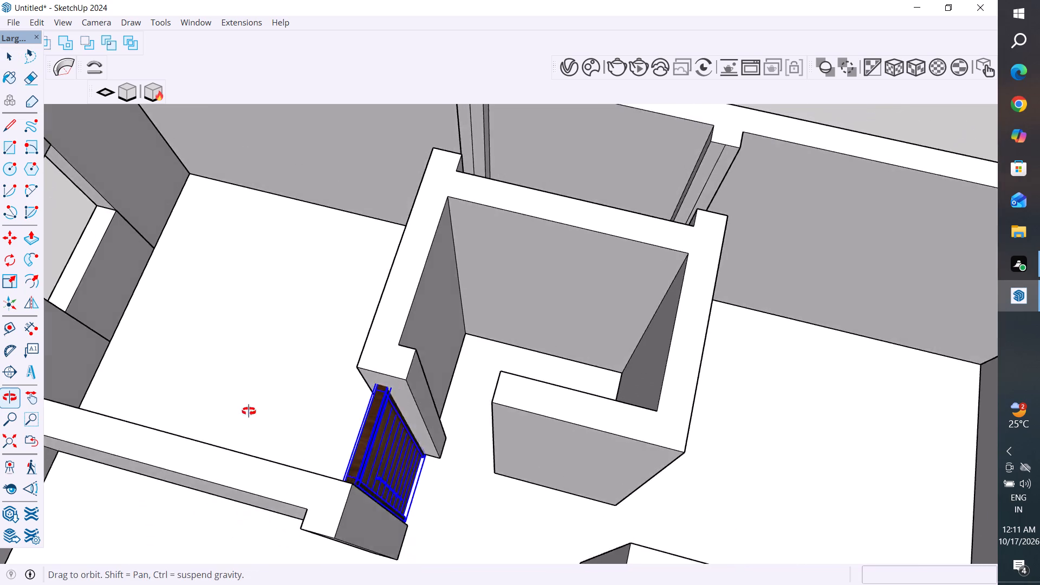
pyautogui.moveTo(249, 411); pyautogui.dragTo(189, 407, button='middle')
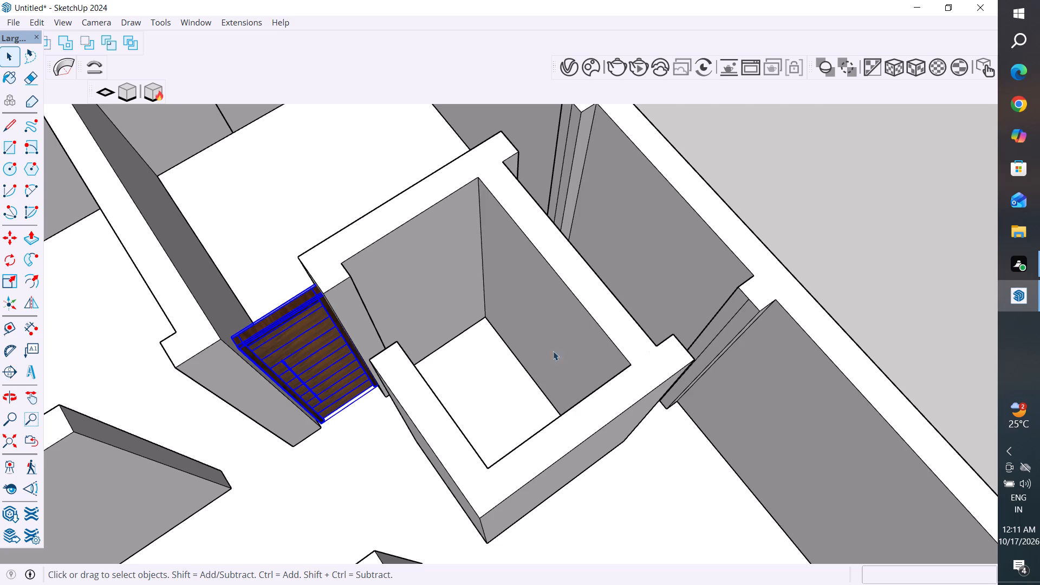
pyautogui.click(859, 227)
pyautogui.scroll(-5, 293, 375)
pyautogui.moveTo(472, 350); pyautogui.dragTo(463, 365, button='middle')
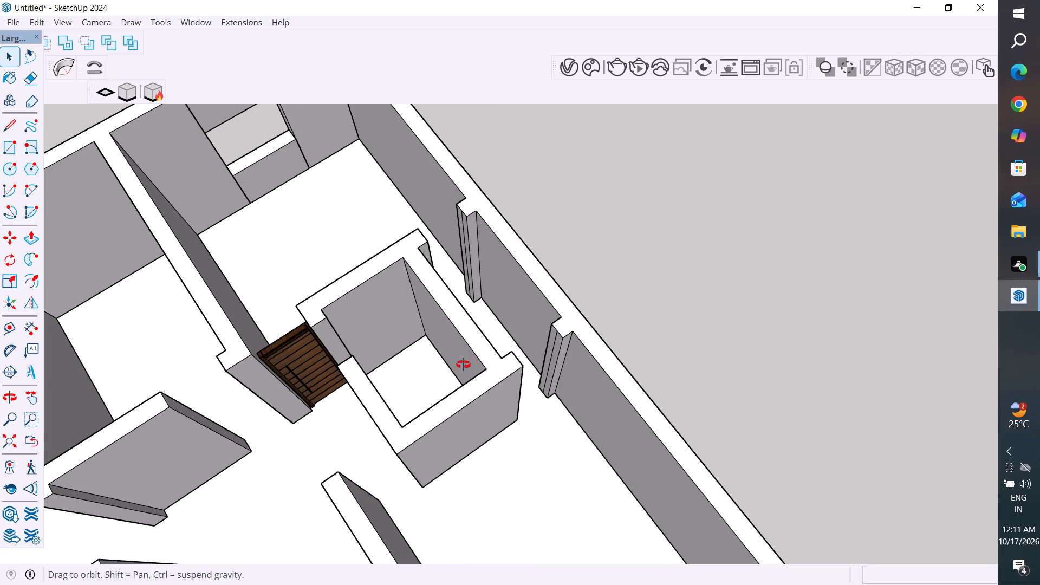
pyautogui.moveTo(463, 365); pyautogui.dragTo(363, 200, button='middle')
pyautogui.scroll(3, 302, 220)
pyautogui.moveTo(317, 227); pyautogui.dragTo(424, 248, button='middle')
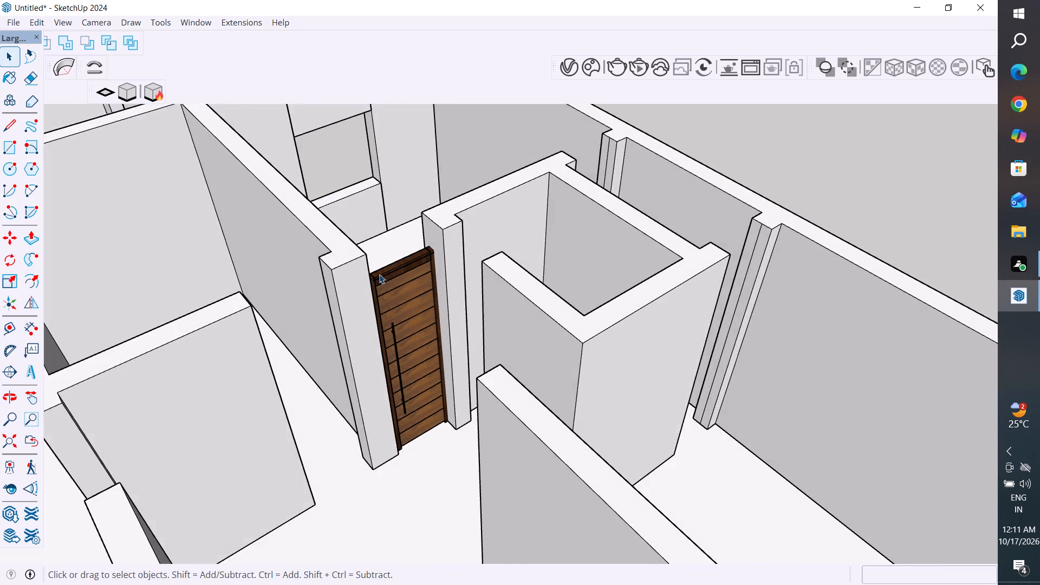
pyautogui.scroll(3, 361, 287)
pyautogui.moveTo(427, 318); pyautogui.dragTo(356, 396, button='middle')
pyautogui.click(366, 381)
pyautogui.scroll(4, 366, 368)
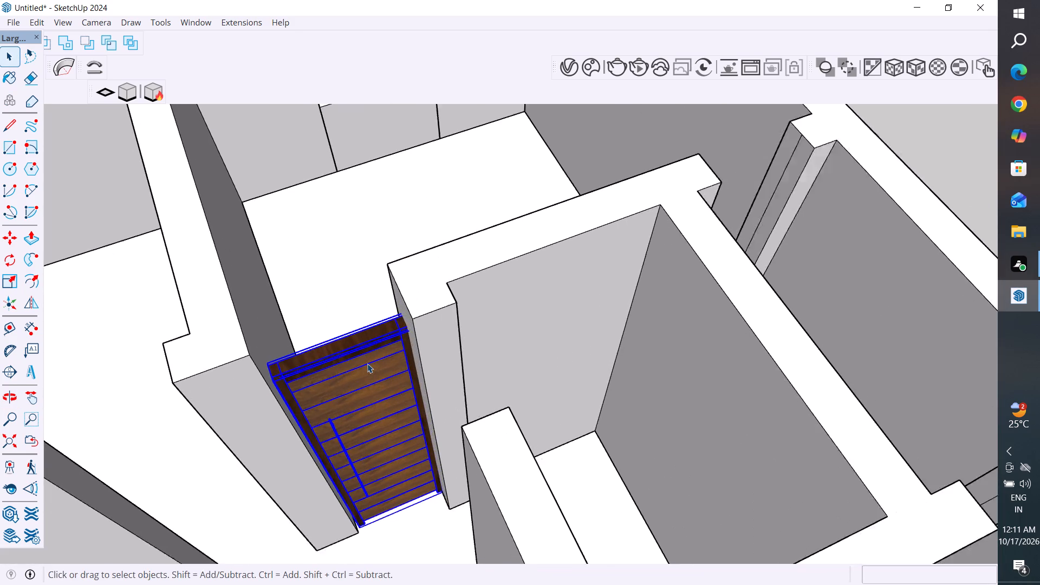
pyautogui.moveTo(400, 363); pyautogui.dragTo(440, 405, button='middle')
pyautogui.scroll(3, 428, 367)
pyautogui.moveTo(437, 369); pyautogui.dragTo(493, 369, button='middle')
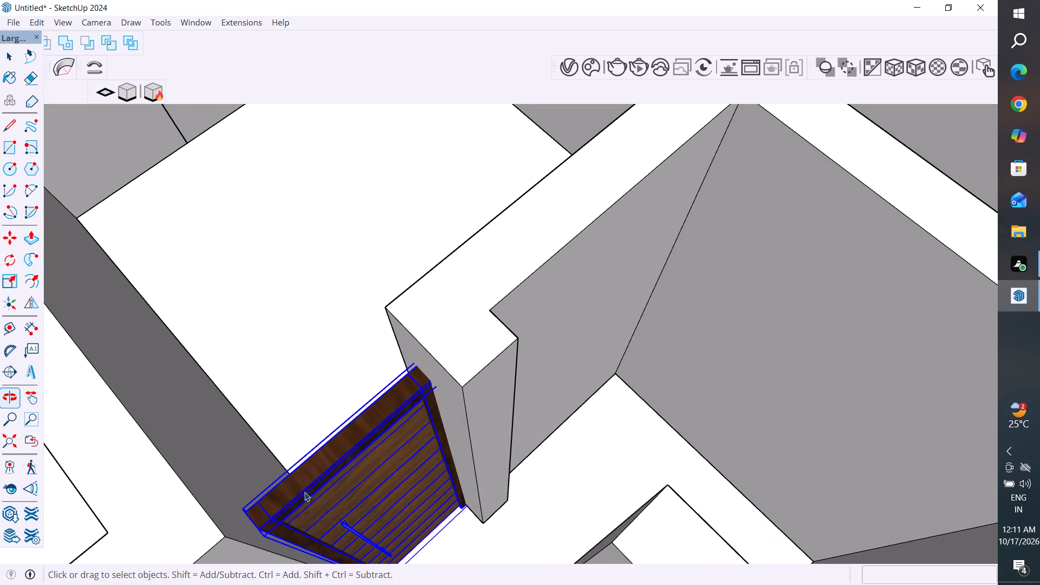
pyautogui.moveTo(508, 440); pyautogui.dragTo(333, 454, button='middle')
pyautogui.scroll(-10, 781, 244)
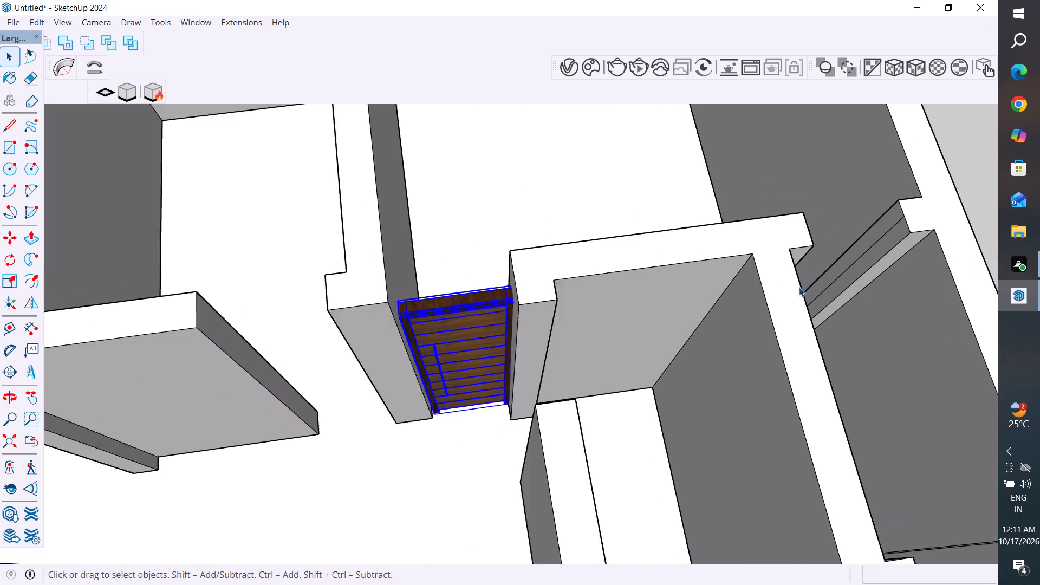
pyautogui.moveTo(629, 389); pyautogui.dragTo(520, 403, button='middle')
pyautogui.scroll(3, 480, 335)
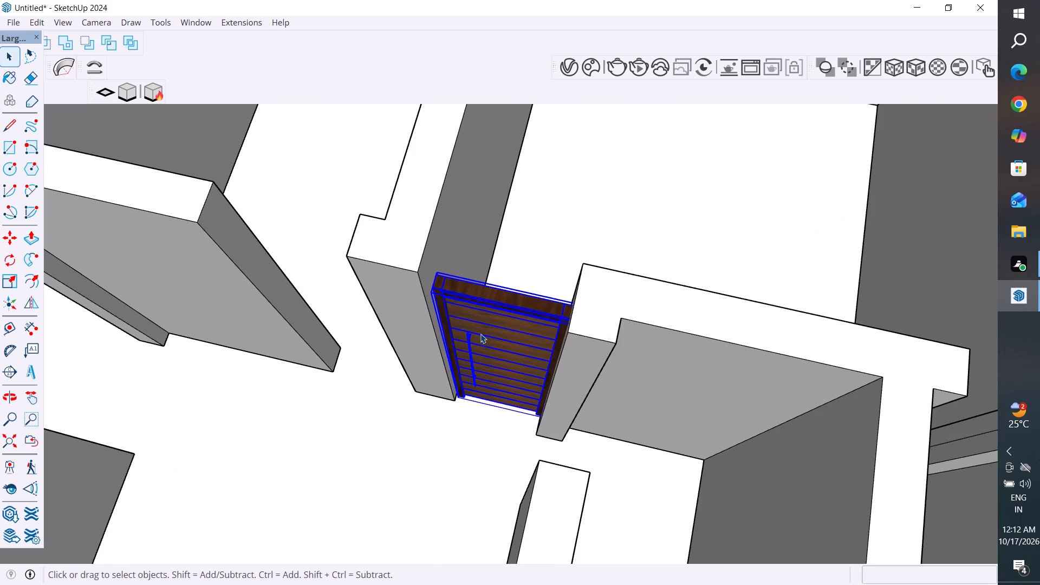
# Copy the entrance door by its top corner about 15' 4 1/16" to the open ground in front of the house.
pyautogui.scroll(-5, 480, 334)
pyautogui.scroll(-5, 638, 302)
pyautogui.scroll(-3, 589, 303)
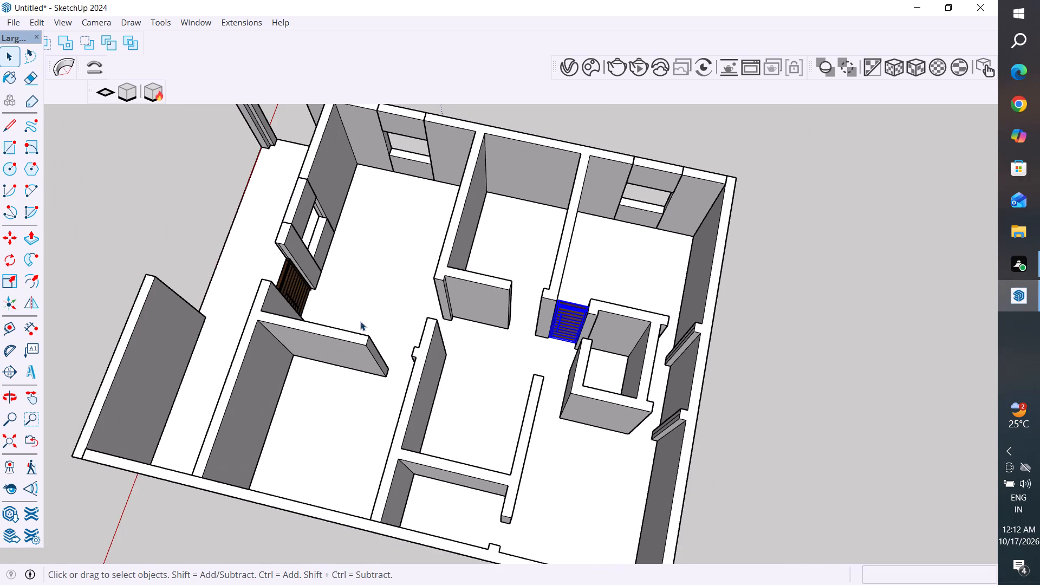
pyautogui.click(289, 281)
pyautogui.press('m')
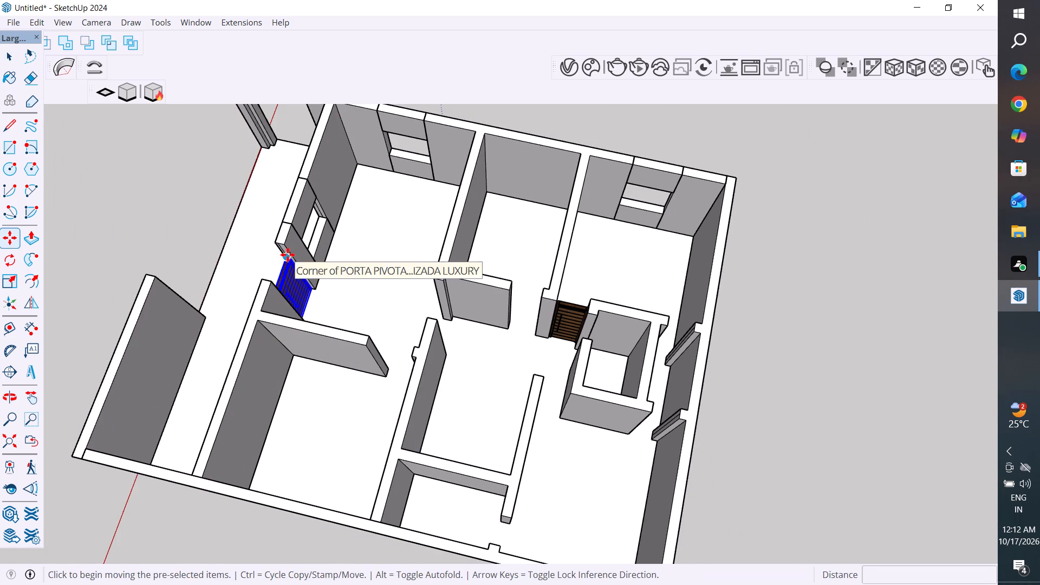
pyautogui.keyDown('ctrl'); pyautogui.click(288, 255); pyautogui.keyUp('ctrl')
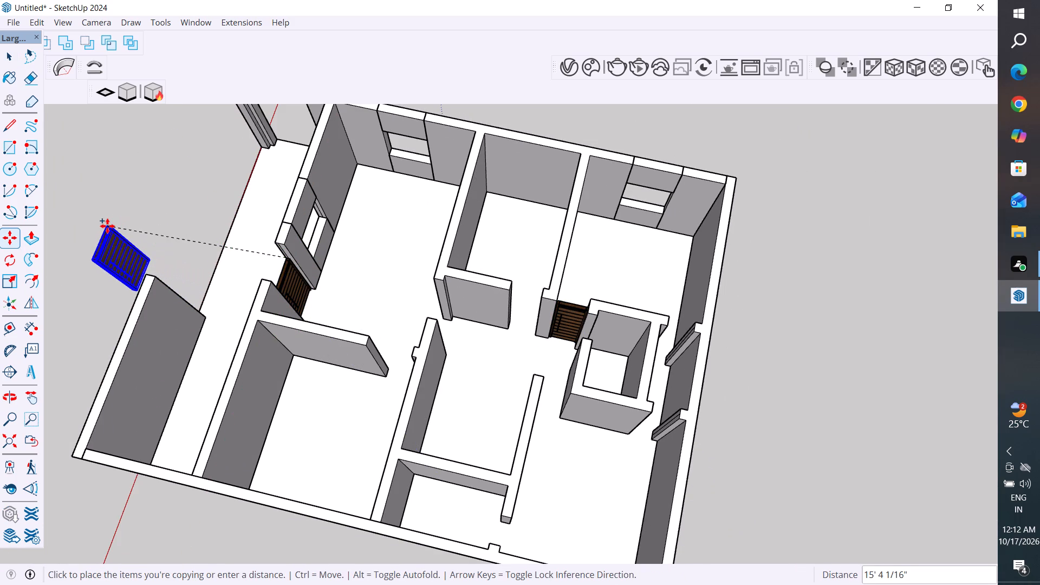
pyautogui.click(107, 226)
pyautogui.click(8, 56)
pyautogui.click(154, 167)
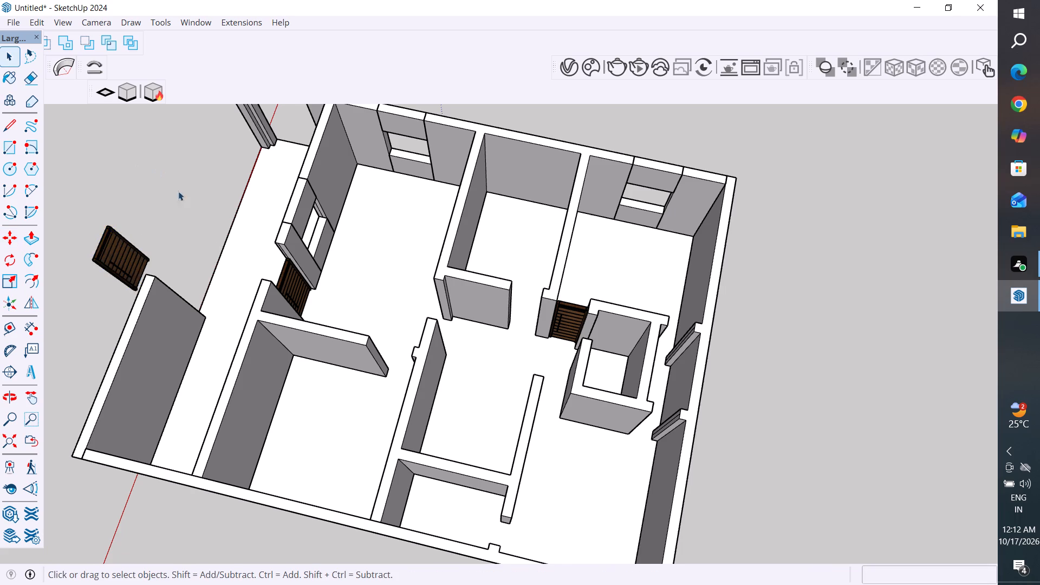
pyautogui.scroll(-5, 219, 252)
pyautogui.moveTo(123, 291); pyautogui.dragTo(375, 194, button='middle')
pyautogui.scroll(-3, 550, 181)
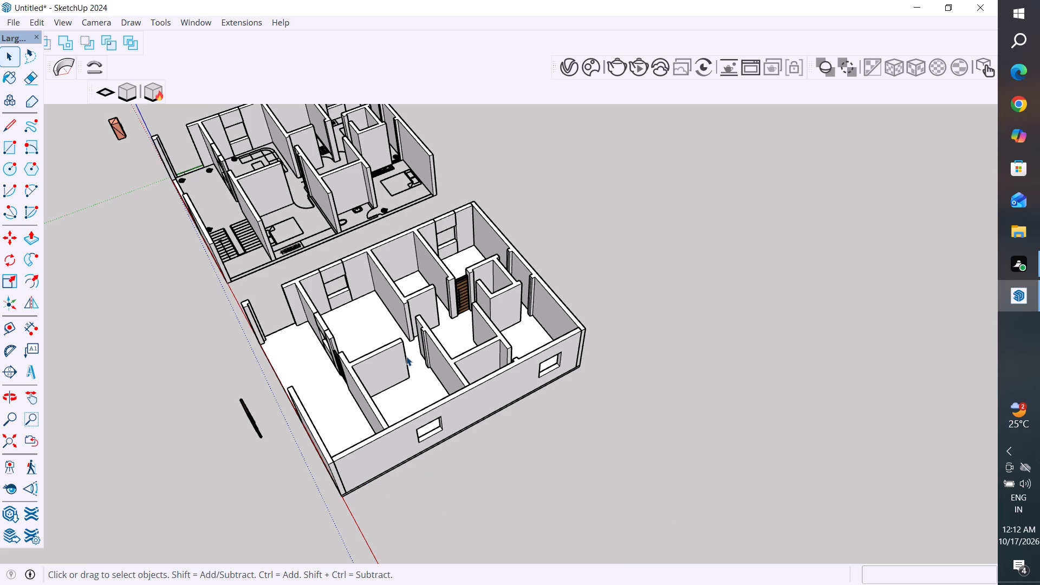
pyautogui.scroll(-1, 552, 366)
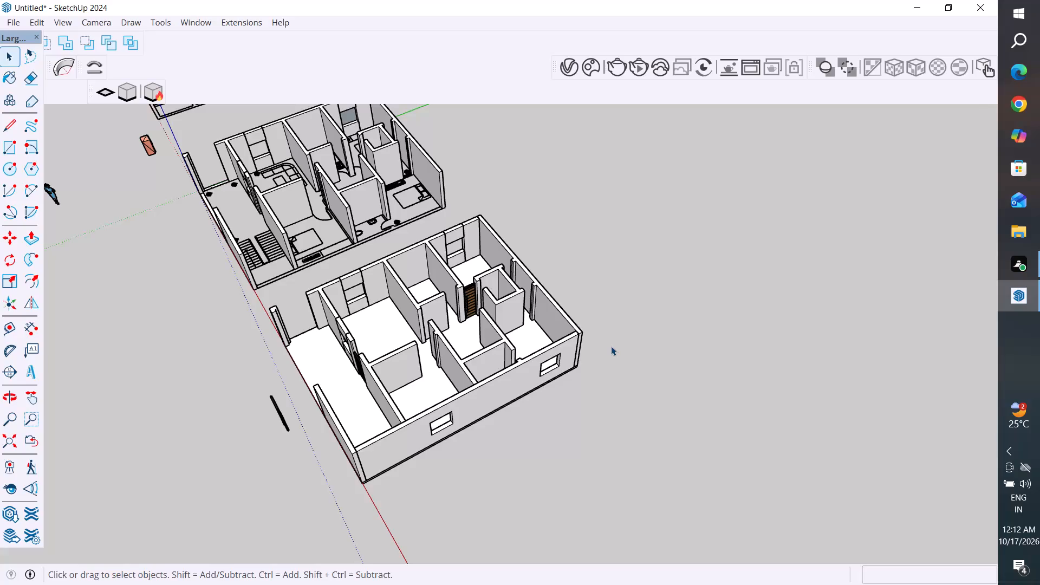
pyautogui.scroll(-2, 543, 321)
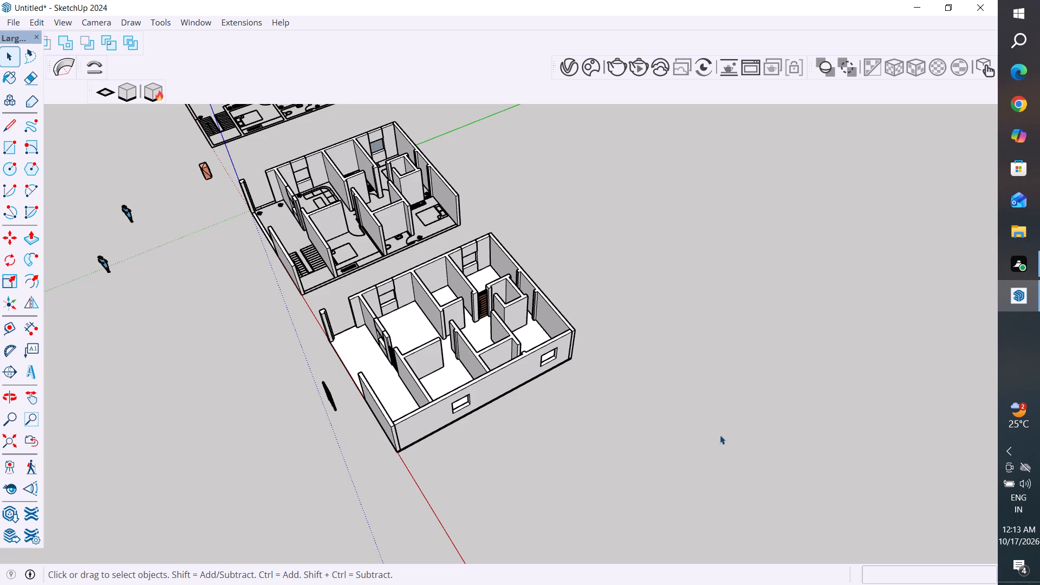
# Rotate the copied wooden door 90 degrees horizontally about its bottom corner on the open ground in front of the house.
pyautogui.moveTo(608, 355); pyautogui.dragTo(492, 395, button='middle')
pyautogui.scroll(2, 289, 353)
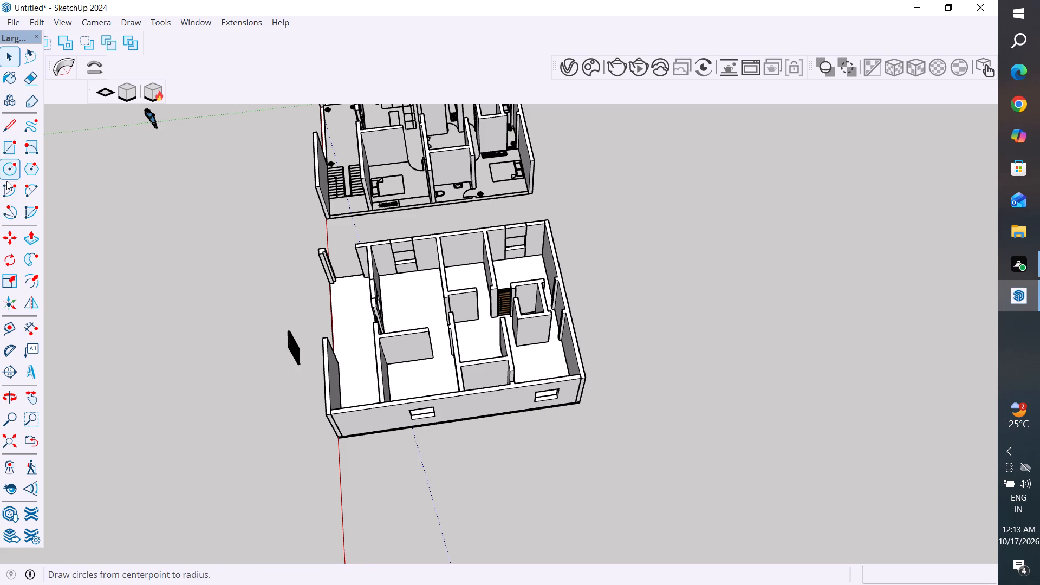
pyautogui.click(7, 258)
pyautogui.scroll(3, 360, 421)
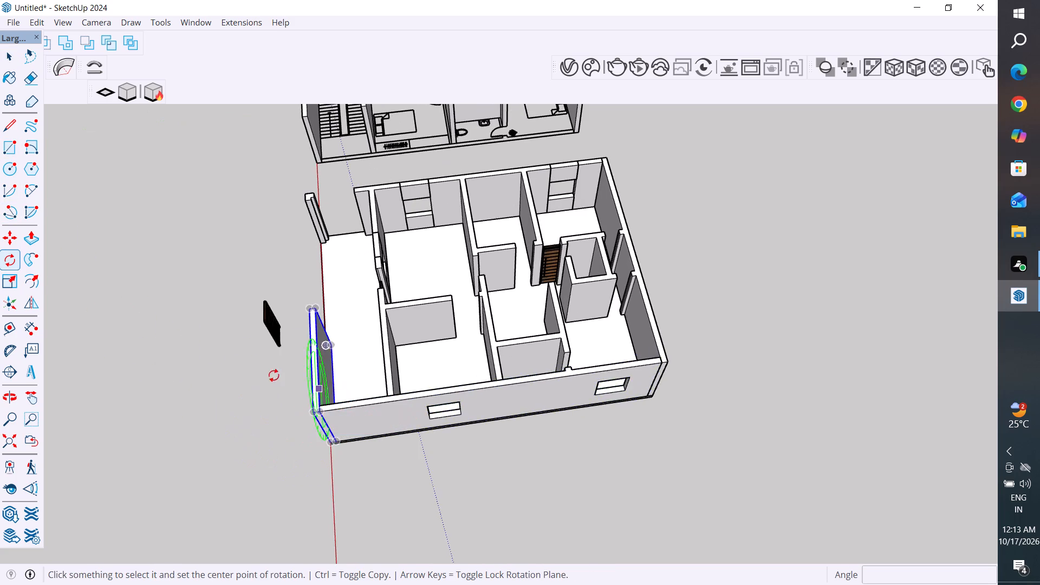
pyautogui.scroll(4, 260, 353)
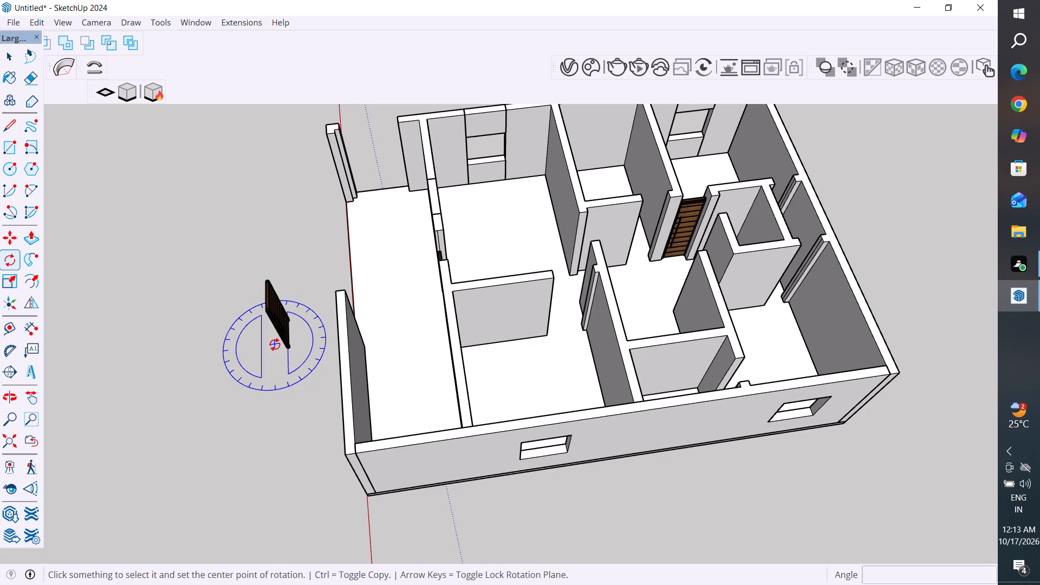
pyautogui.scroll(7, 288, 351)
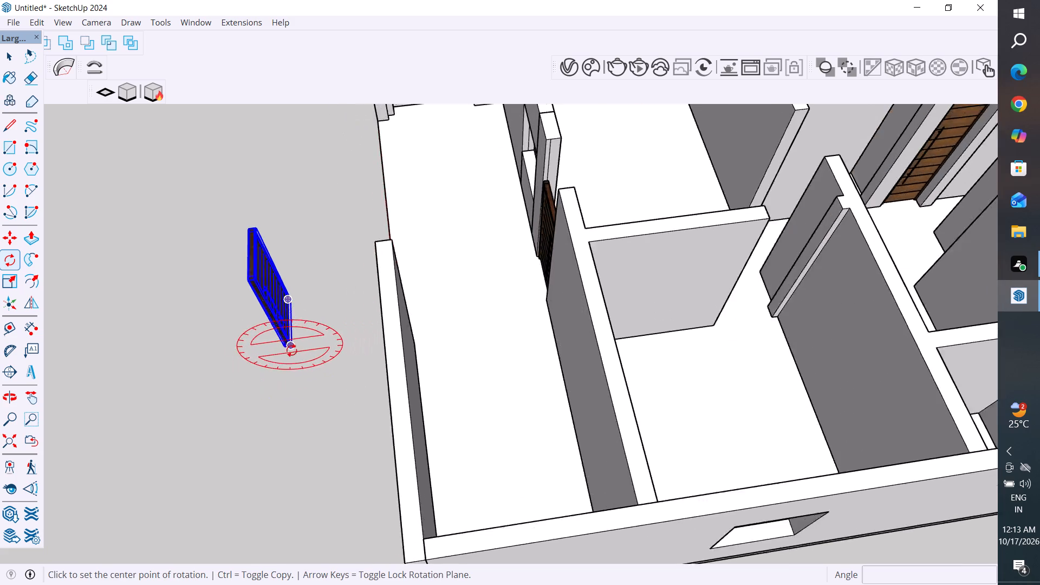
pyautogui.moveTo(297, 355); pyautogui.dragTo(448, 284, button='middle')
pyautogui.scroll(1, 448, 284)
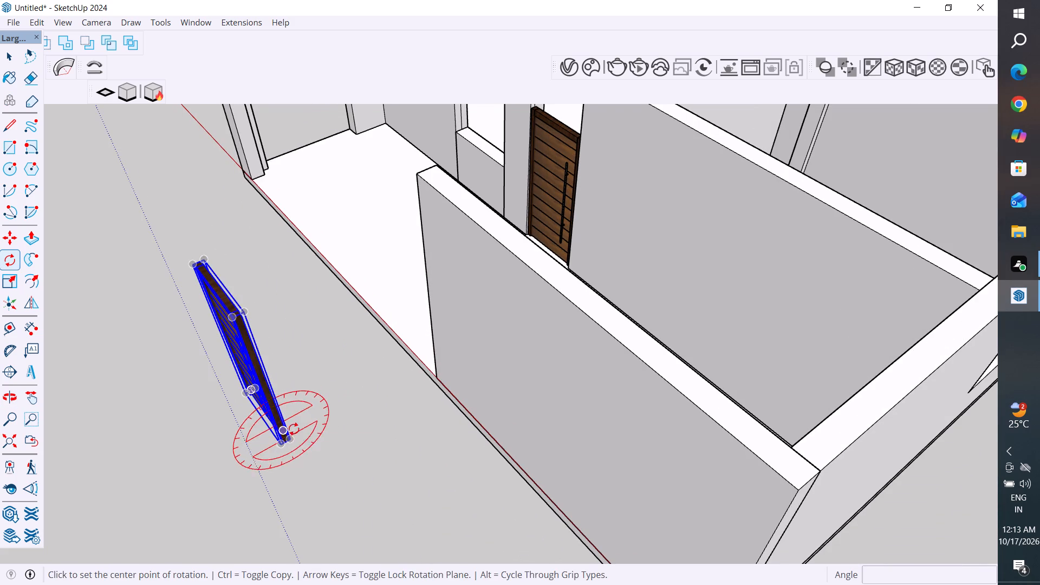
pyautogui.click(292, 447)
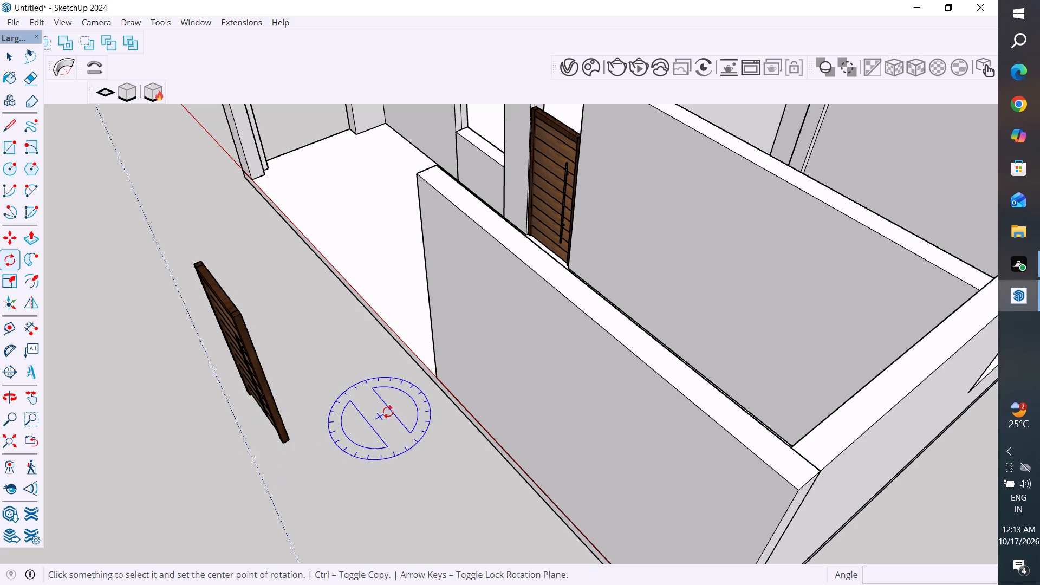
pyautogui.scroll(13, 289, 446)
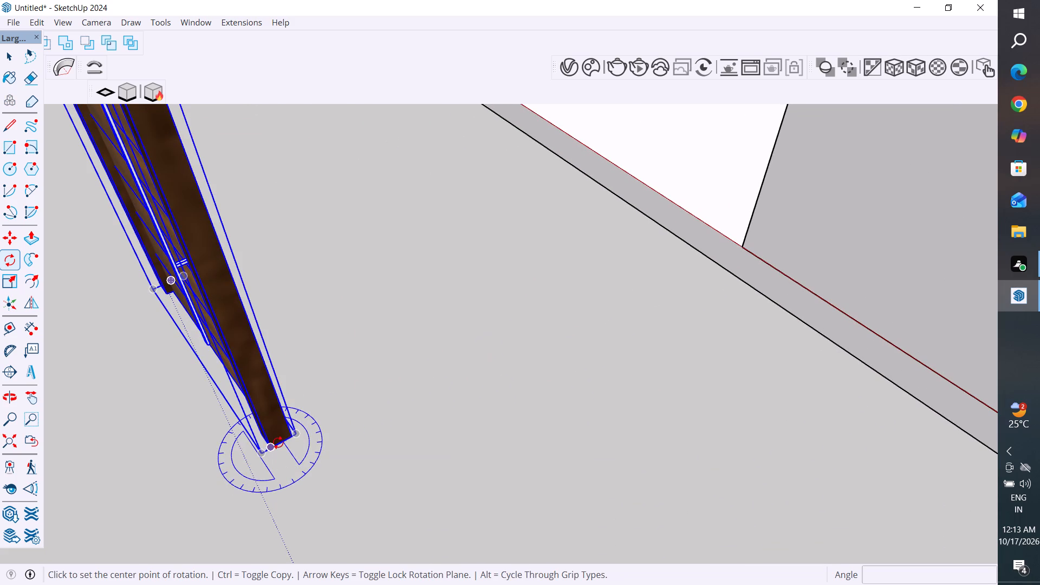
pyautogui.click(277, 446)
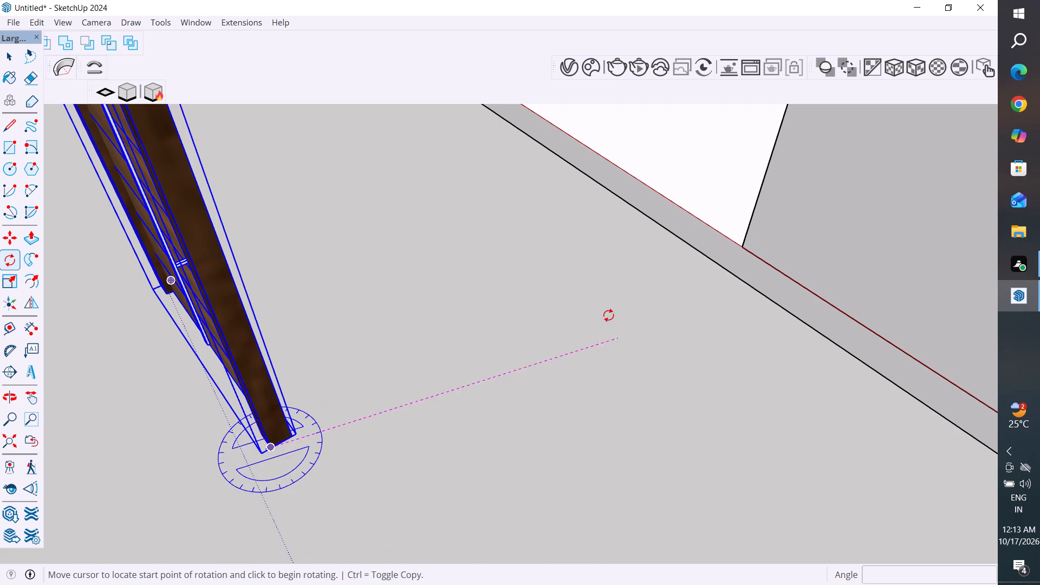
pyautogui.click(520, 298)
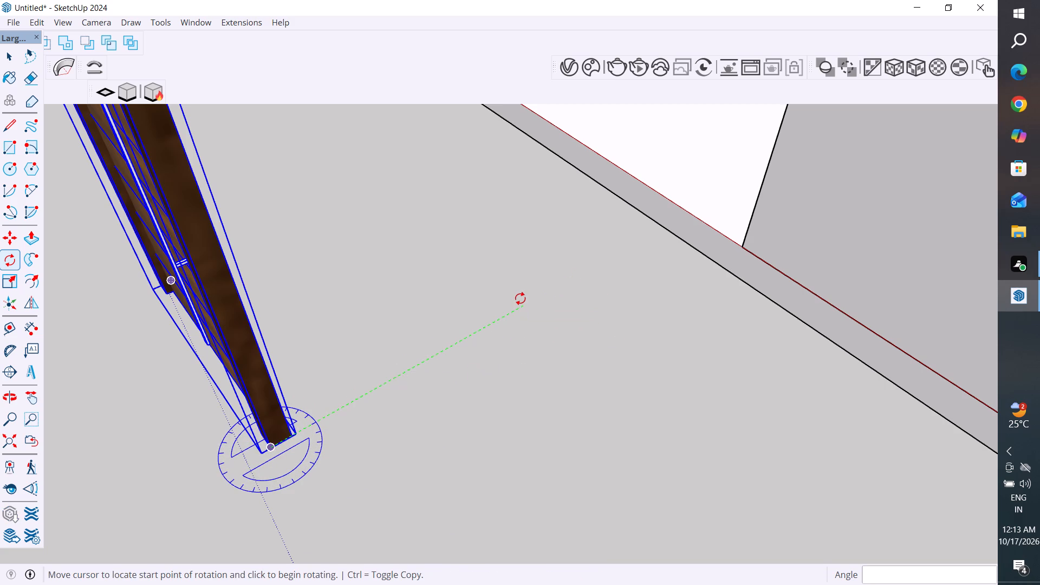
pyautogui.scroll(-2, 457, 439)
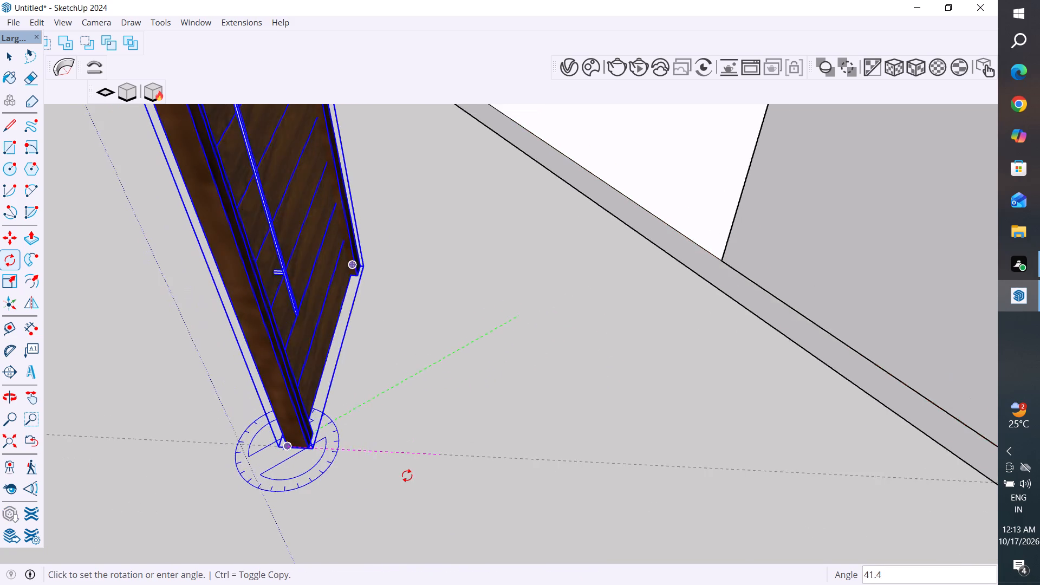
pyautogui.scroll(-2, 407, 476)
pyautogui.click(361, 507)
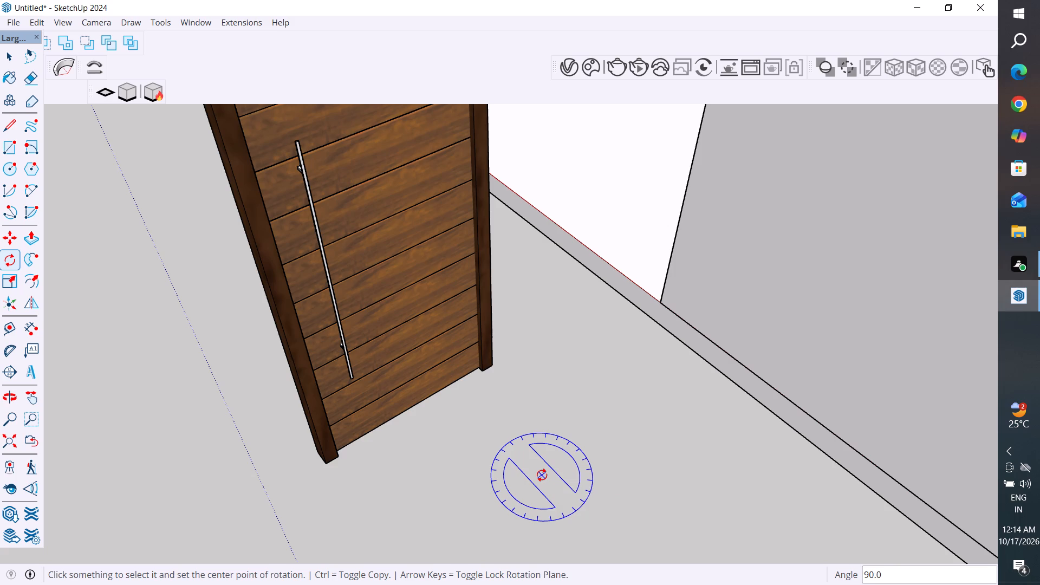
pyautogui.scroll(-3, 568, 496)
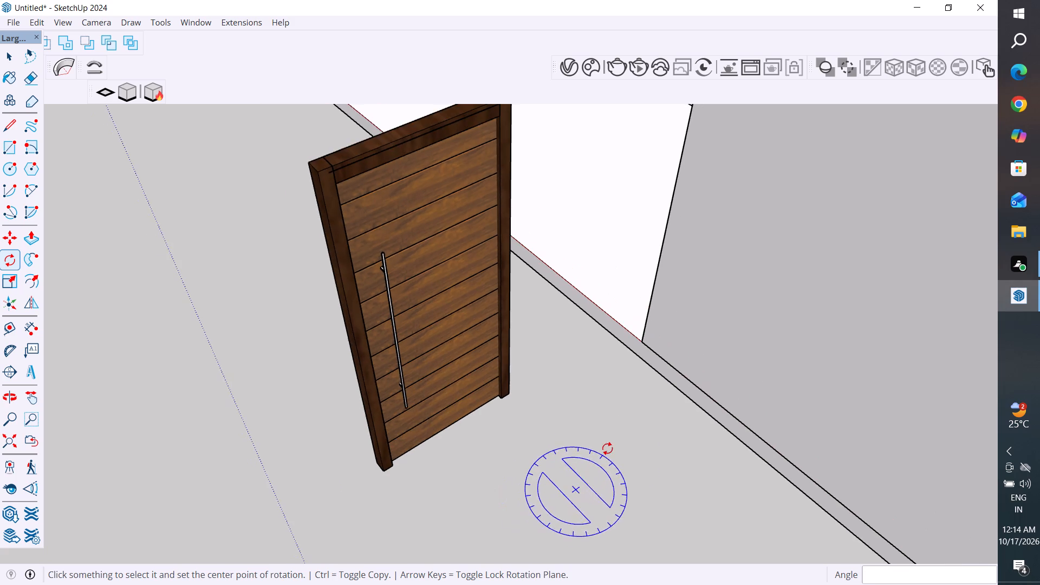
pyautogui.scroll(-10, 607, 448)
pyautogui.click(13, 57)
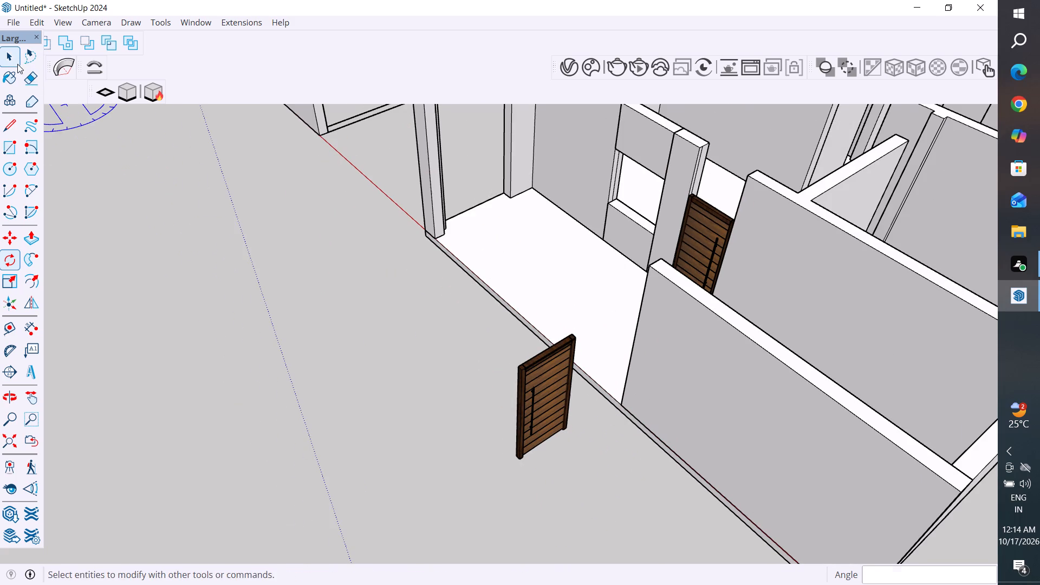
pyautogui.click(262, 335)
# Examine the house copy's interior openings and the rotated door's position outside to find the doorway it should fill.
pyautogui.scroll(-7, 299, 404)
pyautogui.scroll(-5, 407, 375)
pyautogui.moveTo(525, 435); pyautogui.dragTo(395, 478, button='middle')
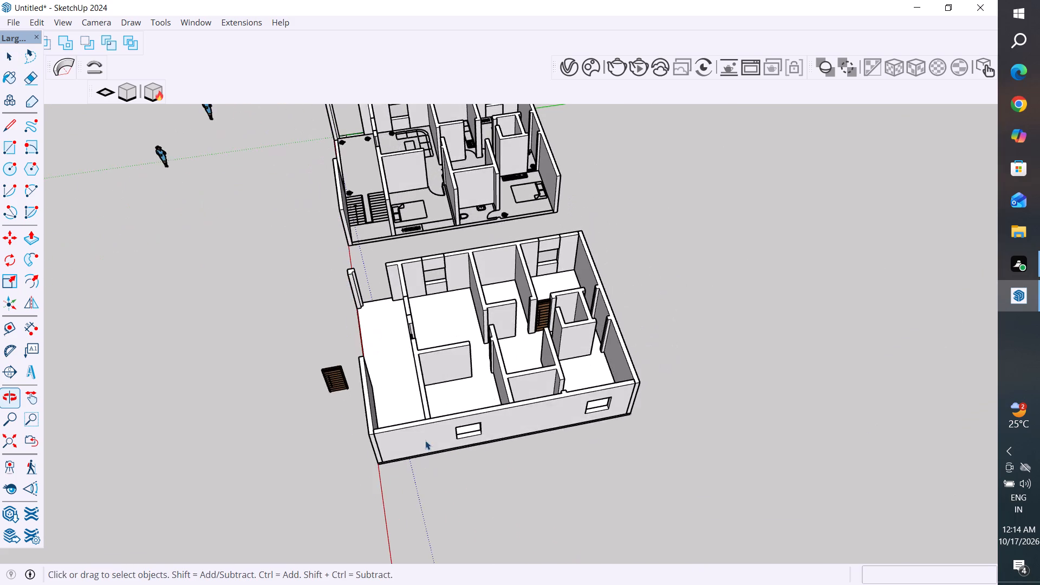
pyautogui.scroll(5, 570, 334)
pyautogui.scroll(4, 496, 323)
pyautogui.moveTo(401, 379); pyautogui.dragTo(451, 411, button='middle')
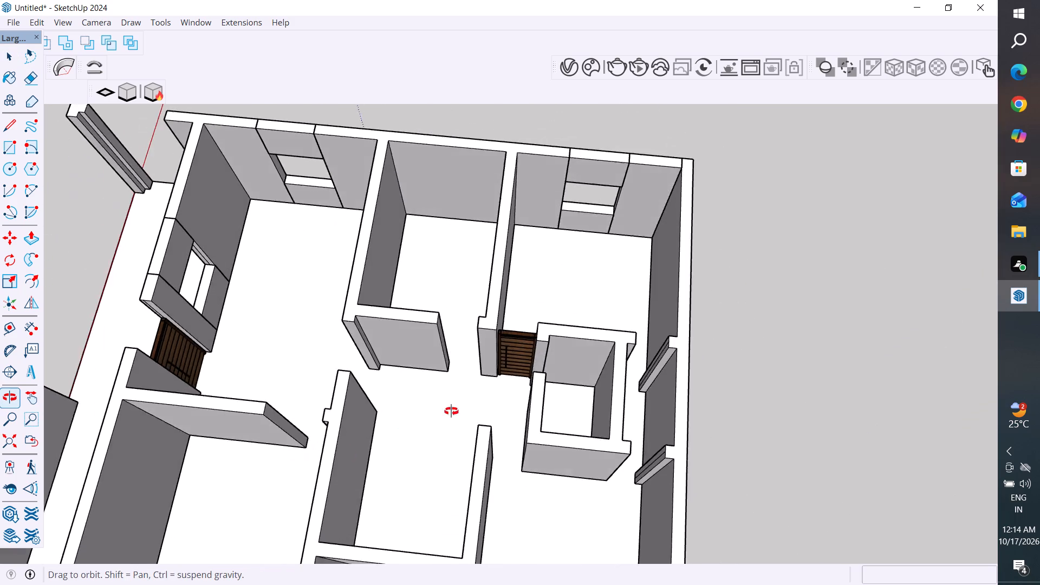
pyautogui.moveTo(451, 411); pyautogui.dragTo(534, 361, button='middle')
pyautogui.scroll(-4, 555, 275)
pyautogui.moveTo(569, 325); pyautogui.dragTo(484, 389, button='middle')
pyautogui.scroll(-6, 252, 318)
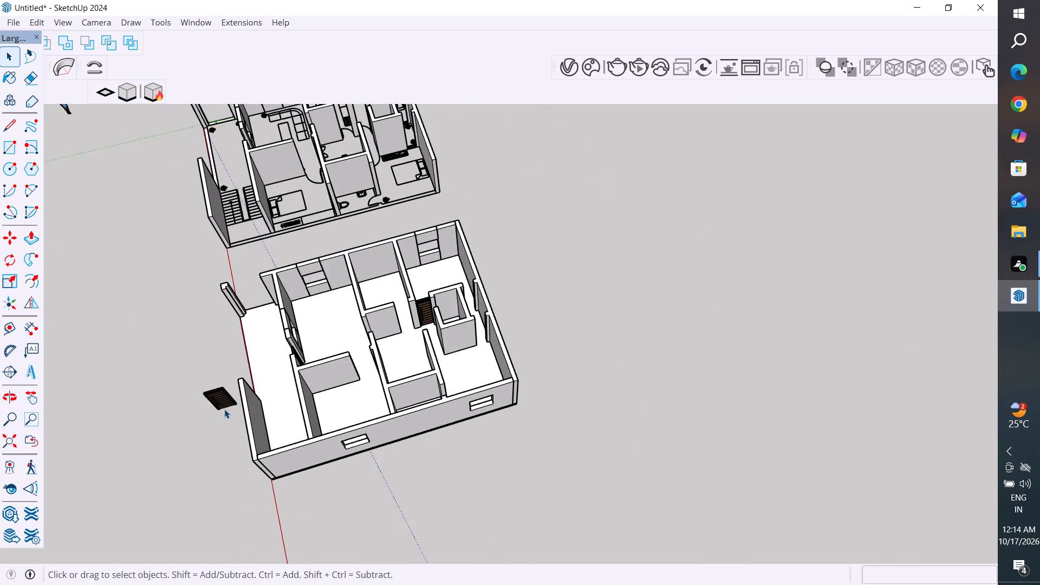
# Move the rotated door by its bottom corner to the wall corner of the opening beside the existing interior door.
pyautogui.scroll(8, 227, 399)
pyautogui.click(225, 388)
pyautogui.press('m')
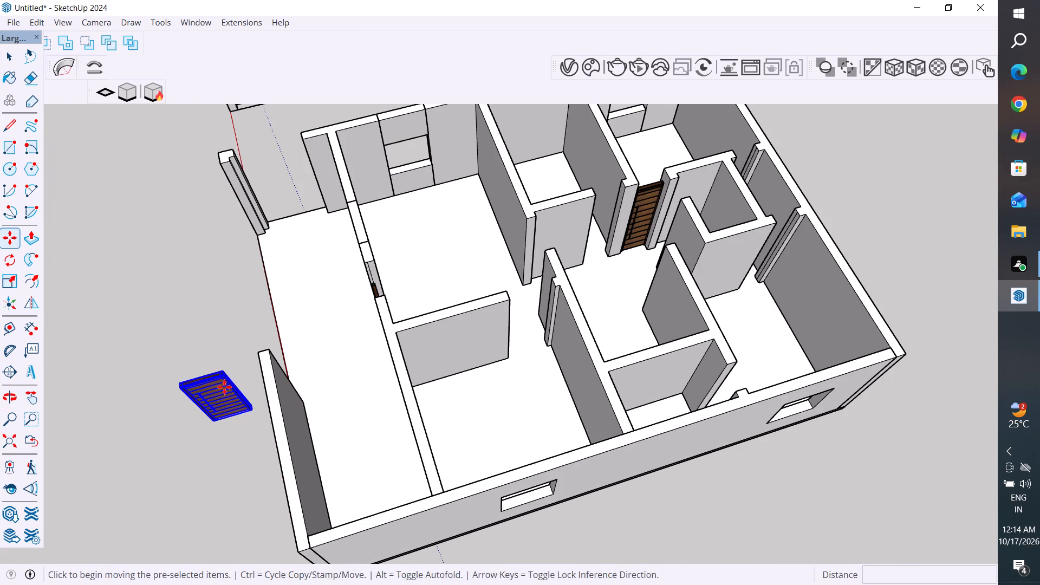
pyautogui.scroll(11, 216, 438)
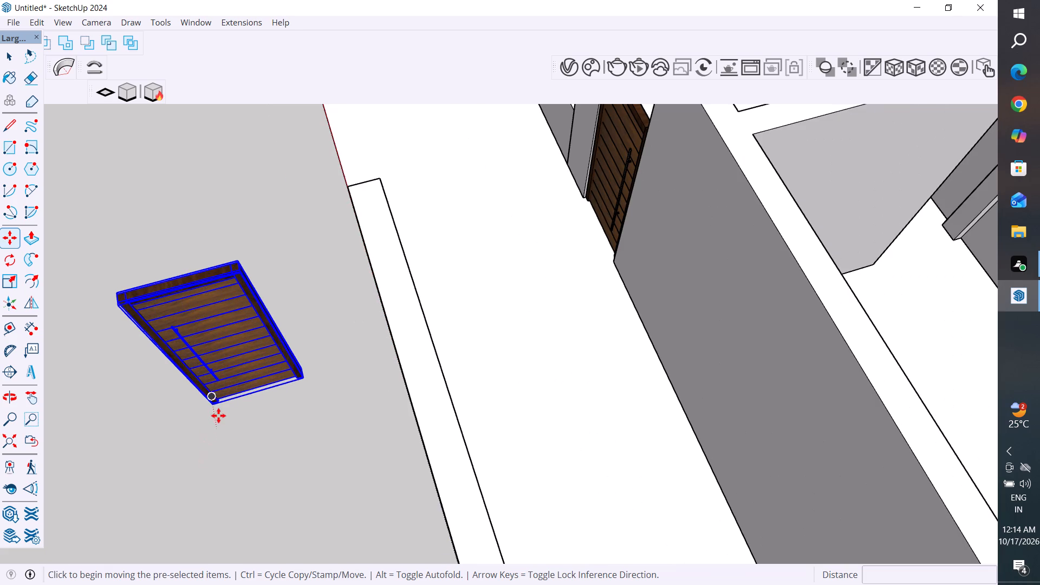
pyautogui.scroll(7, 218, 415)
pyautogui.click(204, 396)
pyautogui.scroll(-2, 149, 475)
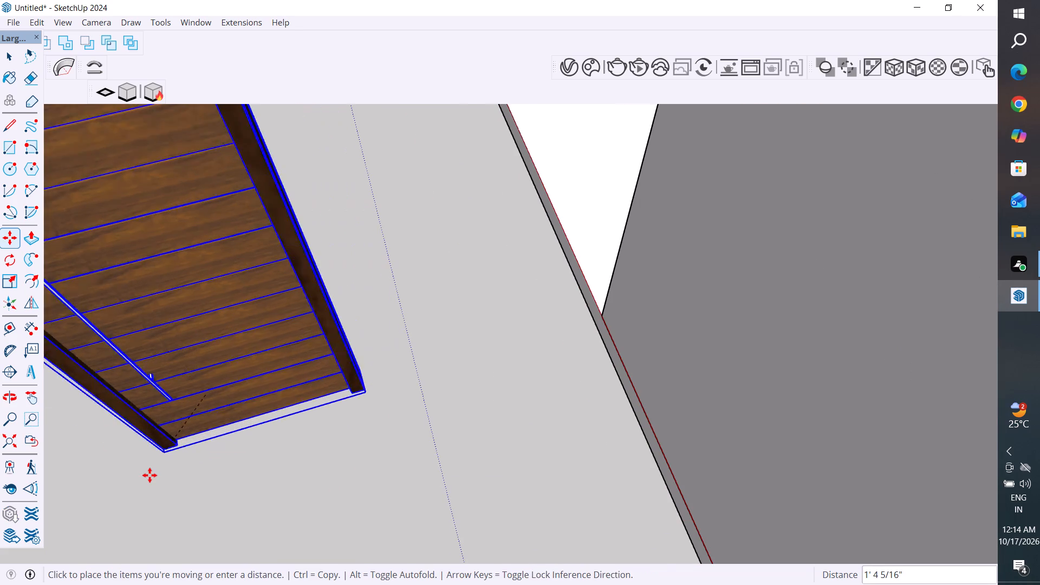
pyautogui.scroll(-20, 149, 475)
pyautogui.scroll(-3, 149, 475)
pyautogui.scroll(14, 423, 361)
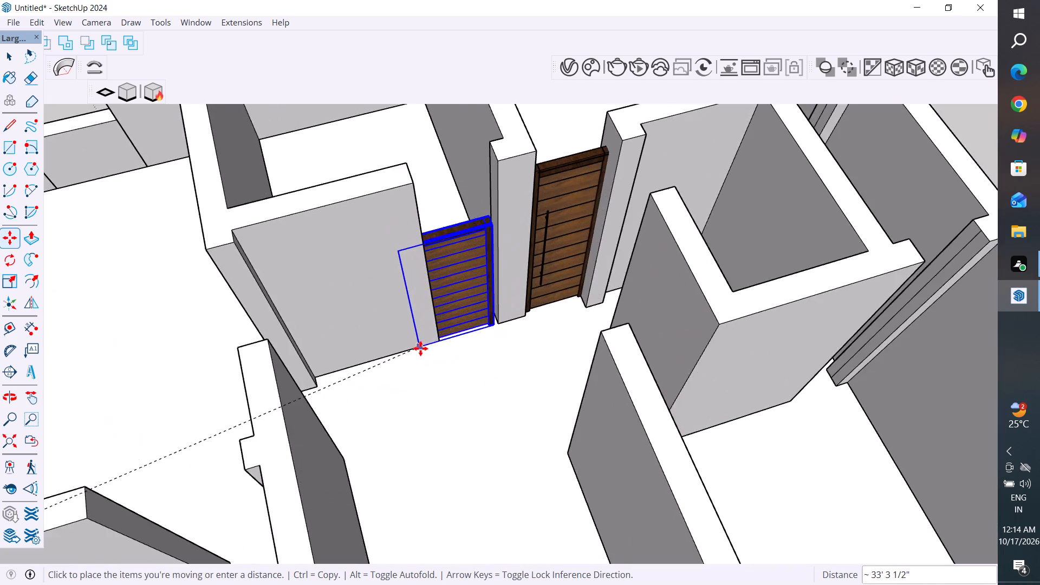
pyautogui.scroll(3, 420, 348)
pyautogui.click(456, 333)
pyautogui.scroll(-5, 327, 401)
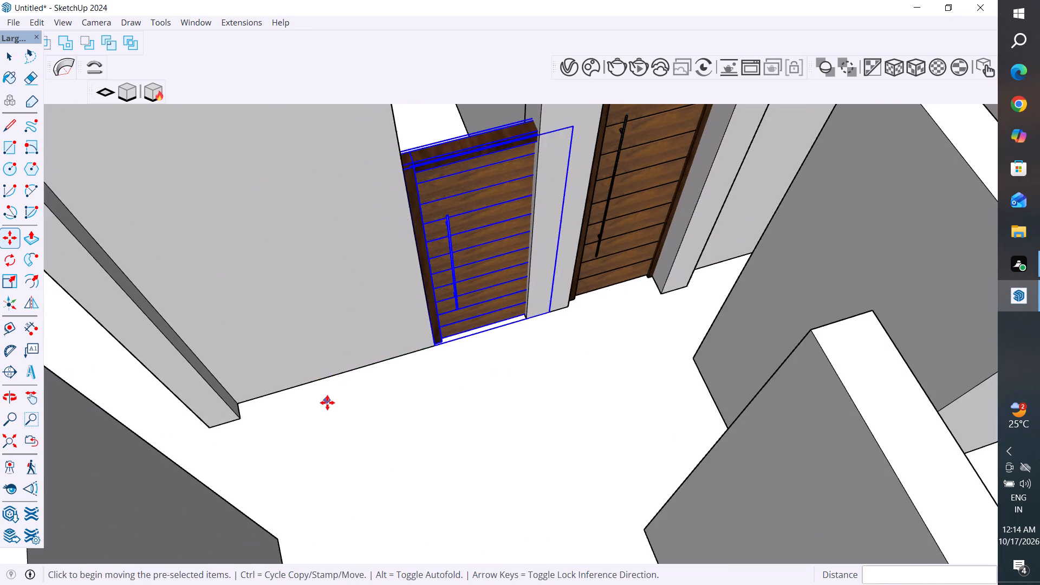
pyautogui.scroll(-12, 327, 402)
pyautogui.click(12, 58)
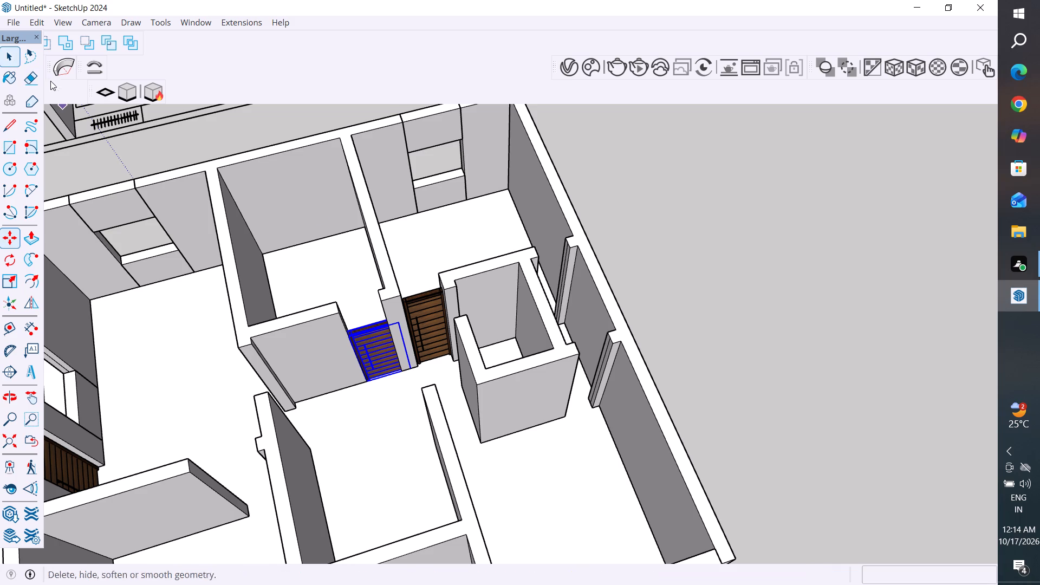
pyautogui.click(604, 250)
# Examine the two neighbouring interior doors from several angles, checking how the newly placed one fits between its walls.
pyautogui.scroll(-3, 762, 349)
pyautogui.moveTo(749, 360); pyautogui.dragTo(561, 450, button='middle')
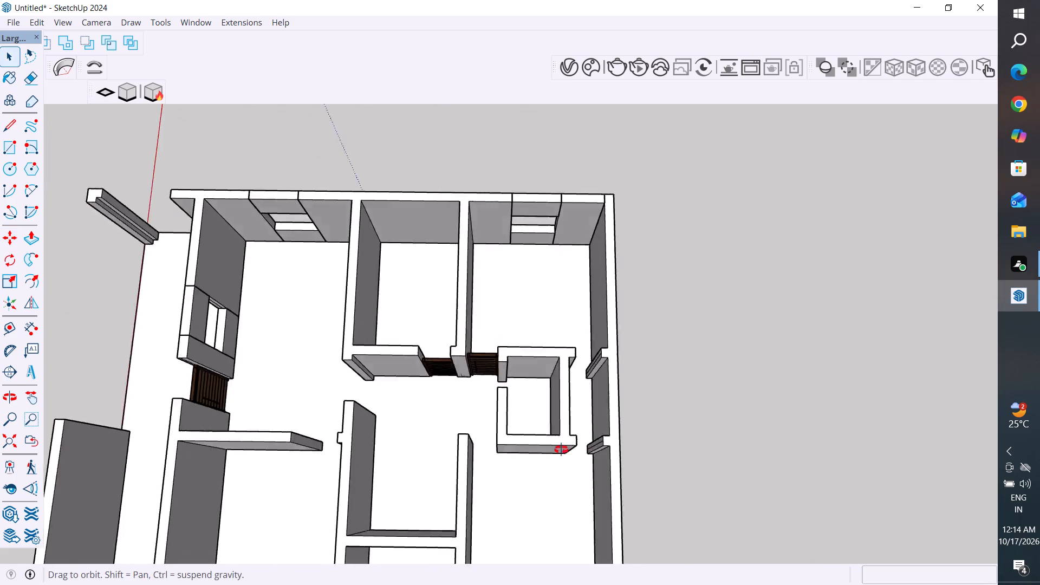
pyautogui.moveTo(561, 450); pyautogui.dragTo(559, 448, button='middle')
pyautogui.scroll(5, 476, 346)
pyautogui.moveTo(423, 402); pyautogui.dragTo(619, 282, button='middle')
pyautogui.scroll(4, 498, 343)
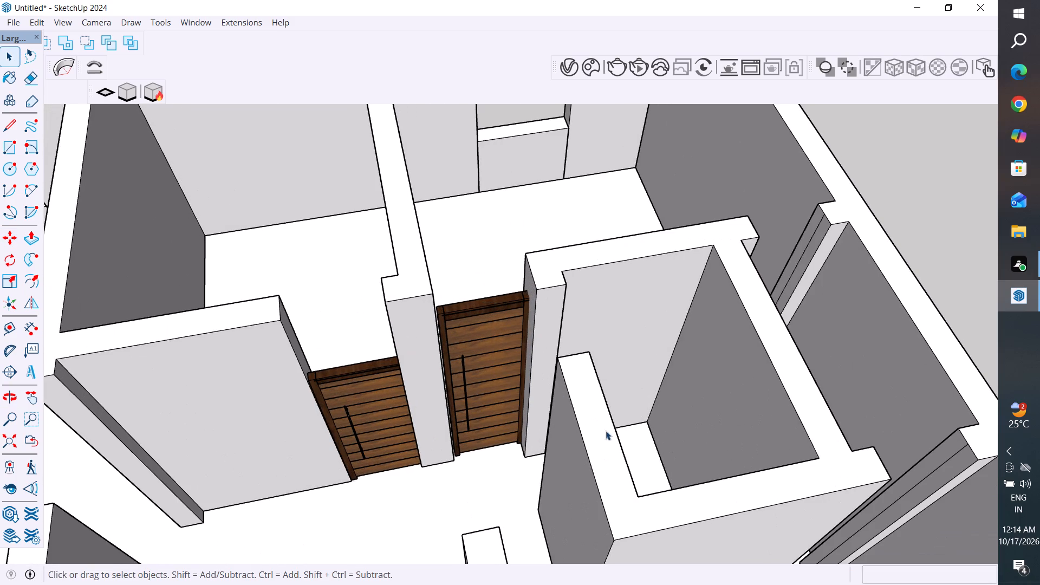
pyautogui.scroll(-2, 457, 375)
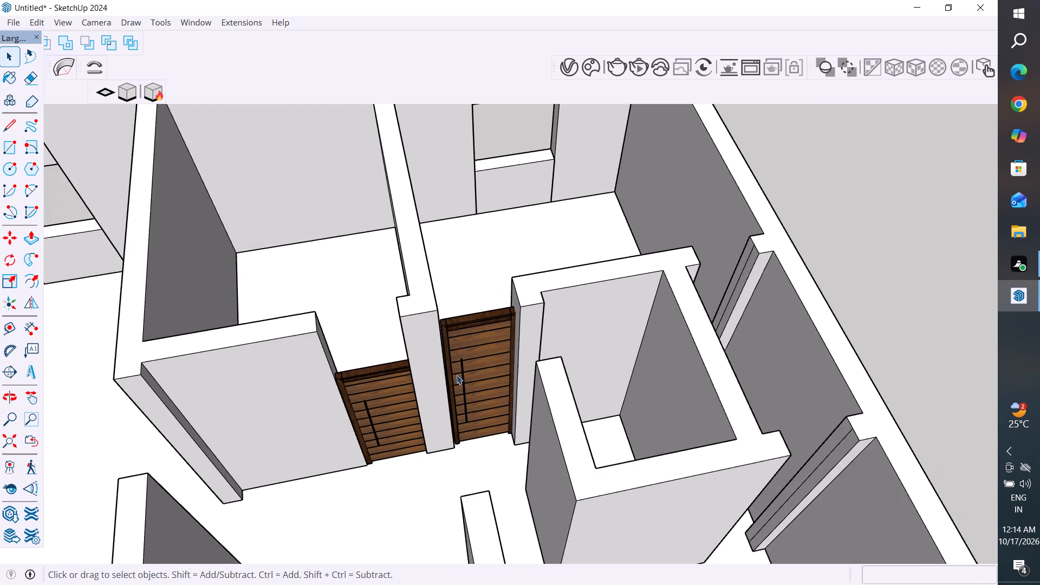
pyautogui.scroll(-1, 457, 375)
pyautogui.moveTo(466, 381); pyautogui.dragTo(646, 418, button='middle')
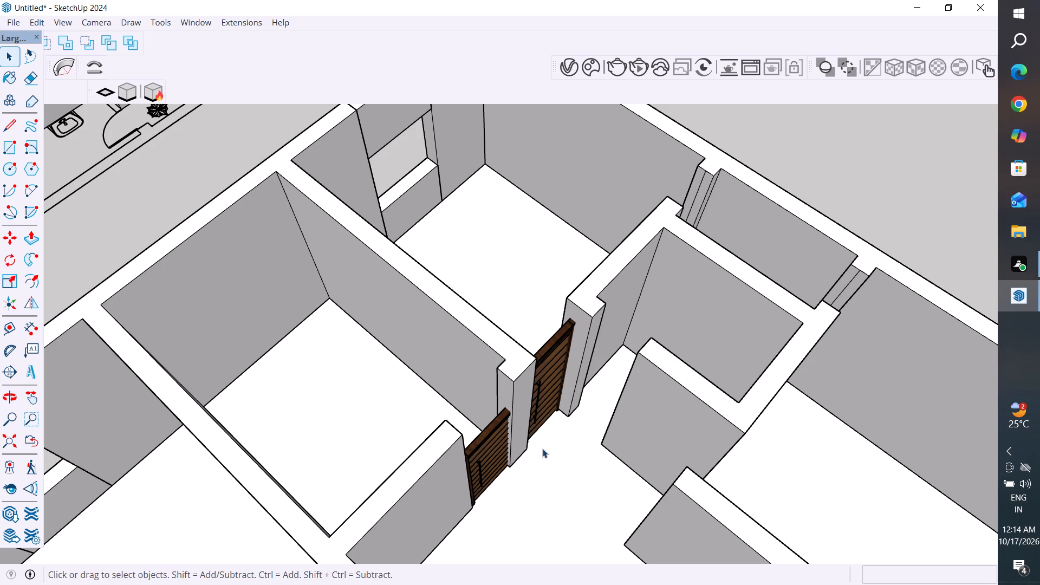
pyautogui.moveTo(567, 427); pyautogui.dragTo(425, 386, button='middle')
pyautogui.moveTo(428, 441); pyautogui.dragTo(488, 262, button='middle')
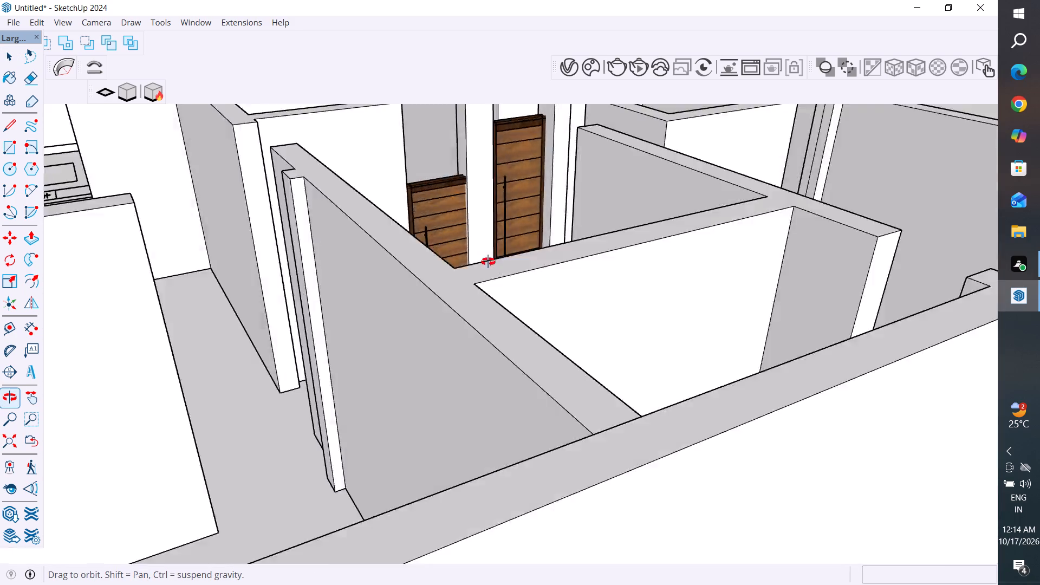
pyautogui.moveTo(488, 262); pyautogui.dragTo(415, 414, button='middle')
pyautogui.scroll(1, 382, 268)
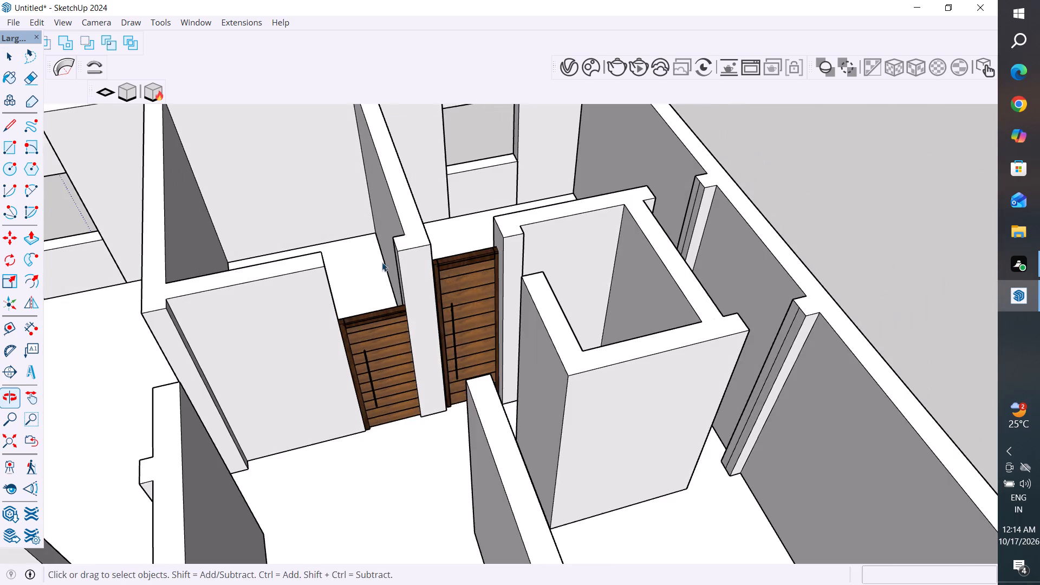
pyautogui.scroll(3, 382, 262)
pyautogui.scroll(1, 379, 370)
pyautogui.moveTo(379, 370); pyautogui.dragTo(375, 290, button='middle')
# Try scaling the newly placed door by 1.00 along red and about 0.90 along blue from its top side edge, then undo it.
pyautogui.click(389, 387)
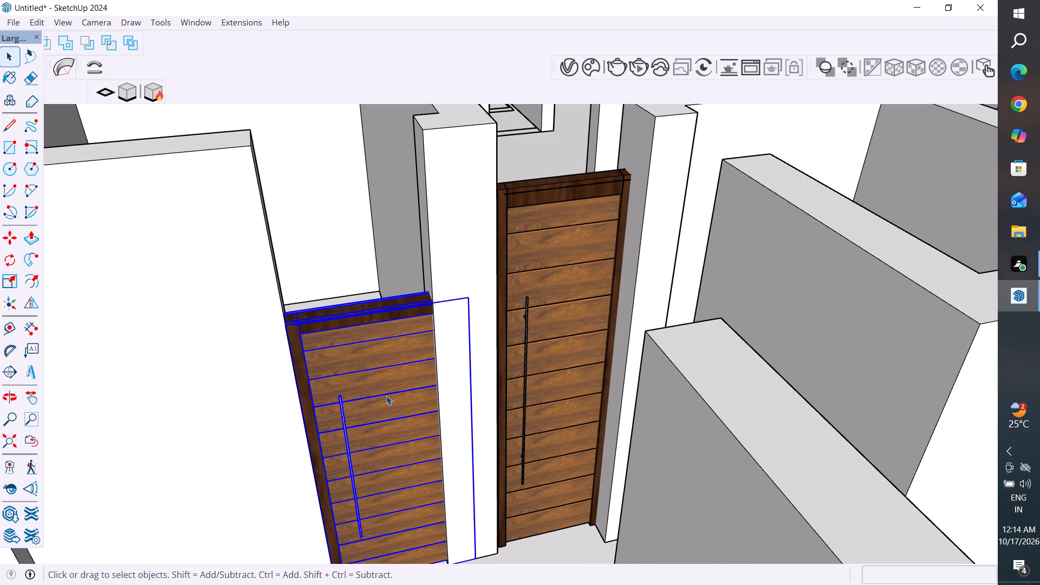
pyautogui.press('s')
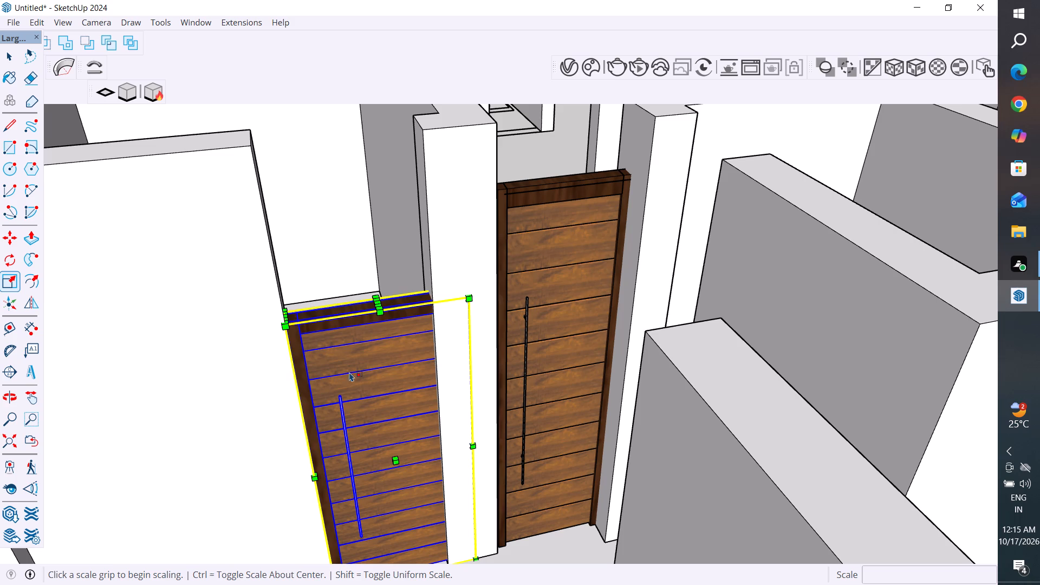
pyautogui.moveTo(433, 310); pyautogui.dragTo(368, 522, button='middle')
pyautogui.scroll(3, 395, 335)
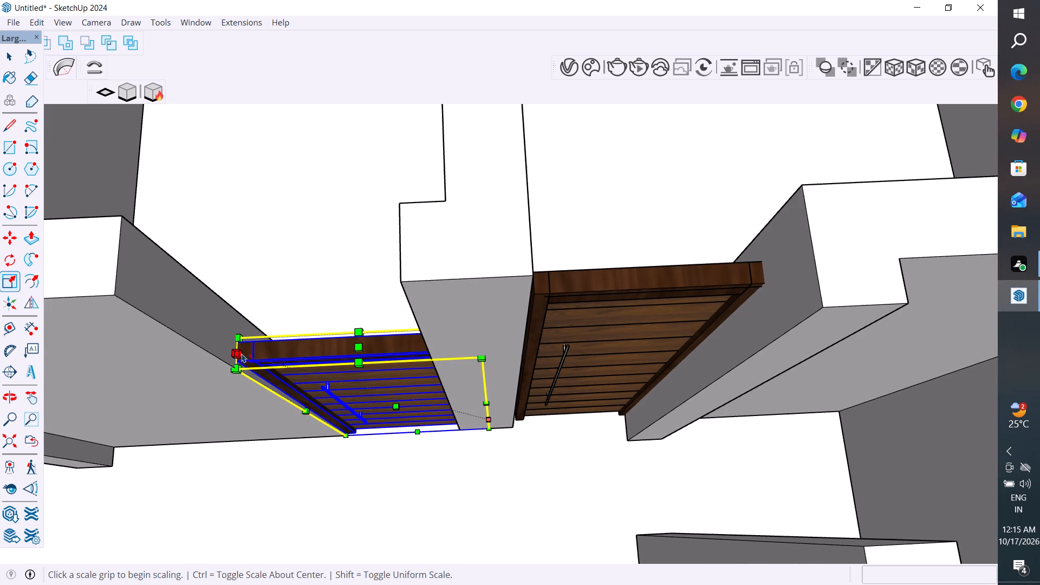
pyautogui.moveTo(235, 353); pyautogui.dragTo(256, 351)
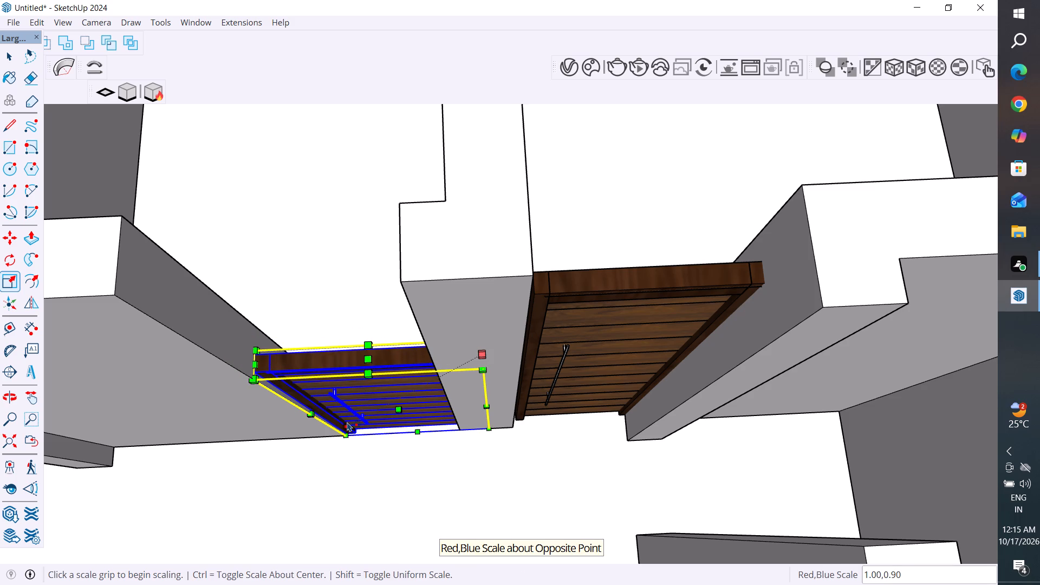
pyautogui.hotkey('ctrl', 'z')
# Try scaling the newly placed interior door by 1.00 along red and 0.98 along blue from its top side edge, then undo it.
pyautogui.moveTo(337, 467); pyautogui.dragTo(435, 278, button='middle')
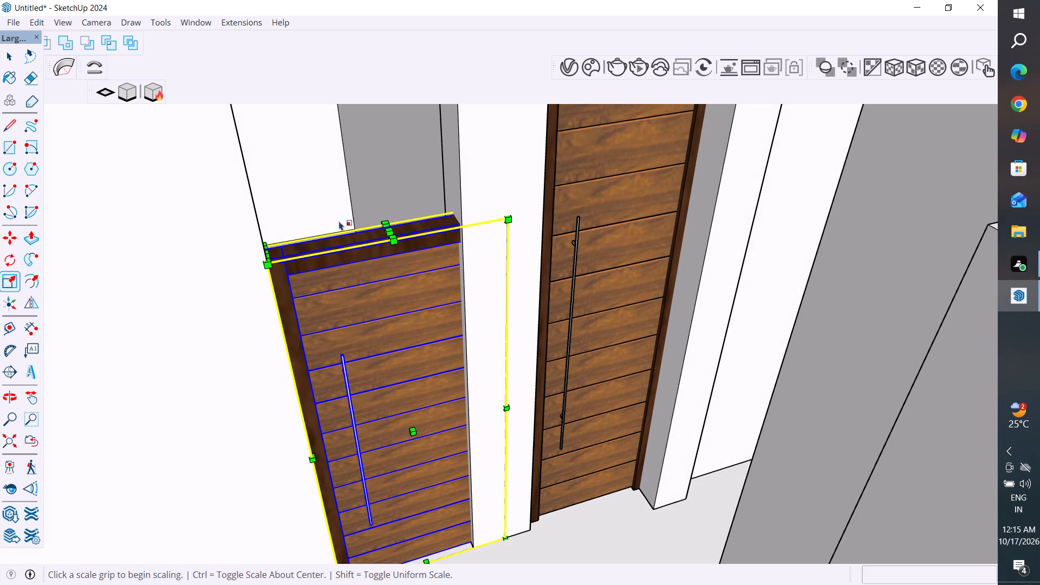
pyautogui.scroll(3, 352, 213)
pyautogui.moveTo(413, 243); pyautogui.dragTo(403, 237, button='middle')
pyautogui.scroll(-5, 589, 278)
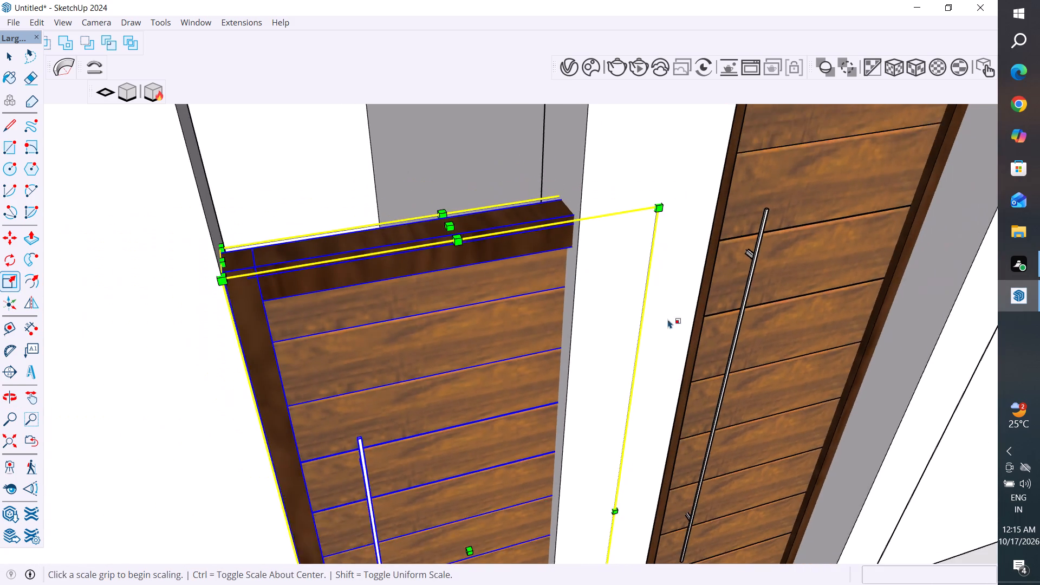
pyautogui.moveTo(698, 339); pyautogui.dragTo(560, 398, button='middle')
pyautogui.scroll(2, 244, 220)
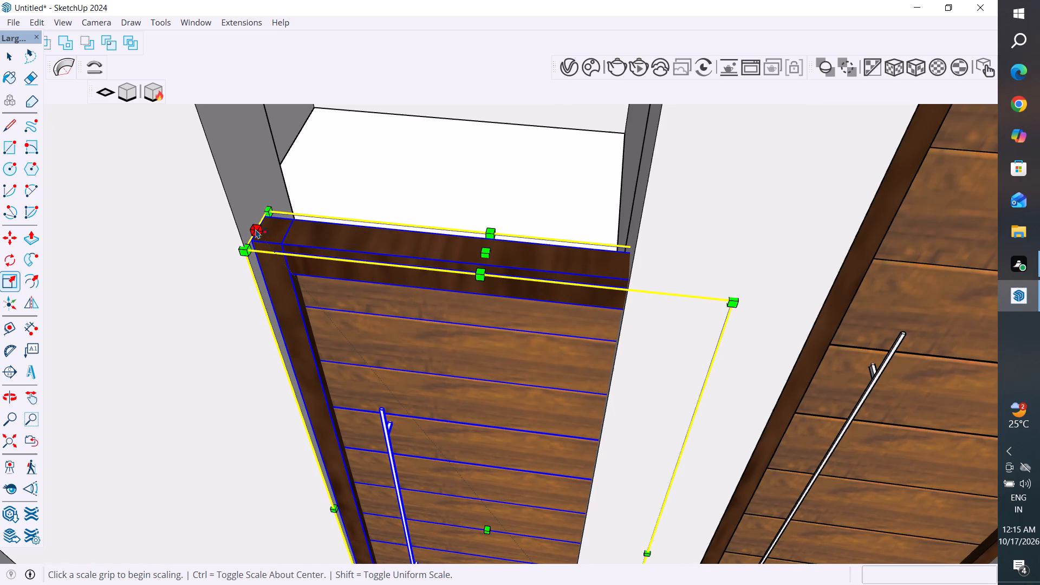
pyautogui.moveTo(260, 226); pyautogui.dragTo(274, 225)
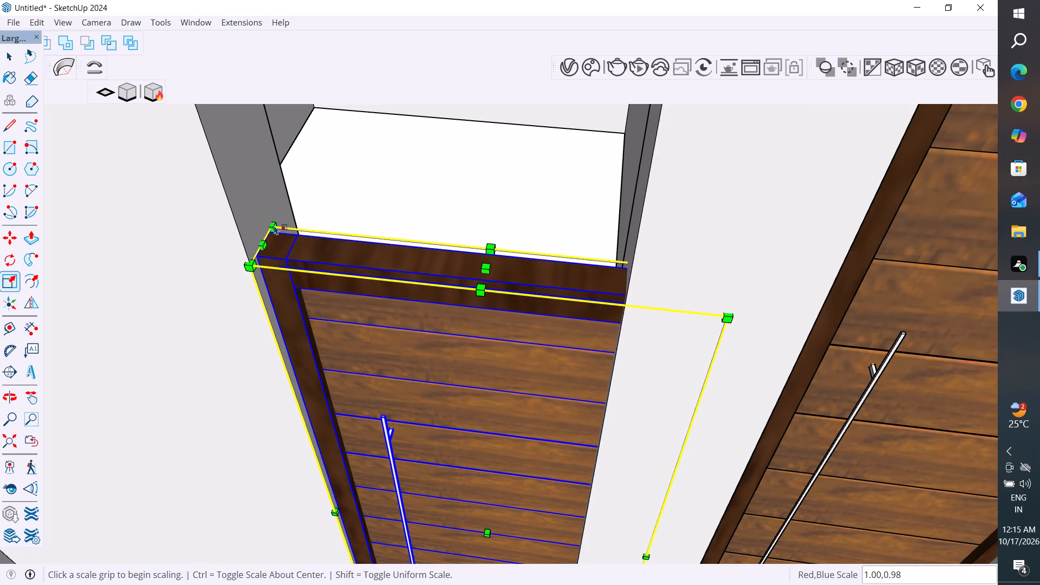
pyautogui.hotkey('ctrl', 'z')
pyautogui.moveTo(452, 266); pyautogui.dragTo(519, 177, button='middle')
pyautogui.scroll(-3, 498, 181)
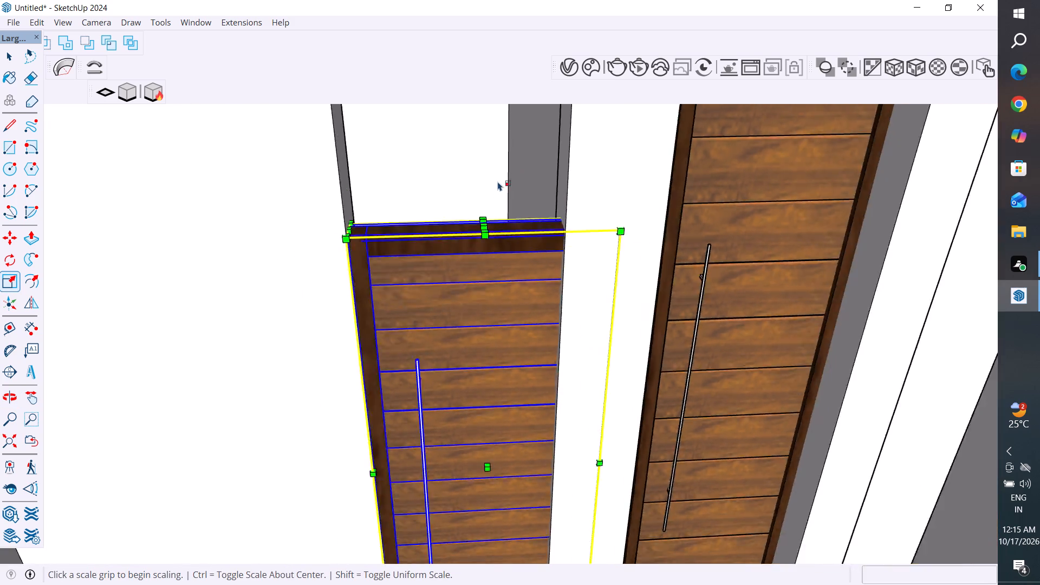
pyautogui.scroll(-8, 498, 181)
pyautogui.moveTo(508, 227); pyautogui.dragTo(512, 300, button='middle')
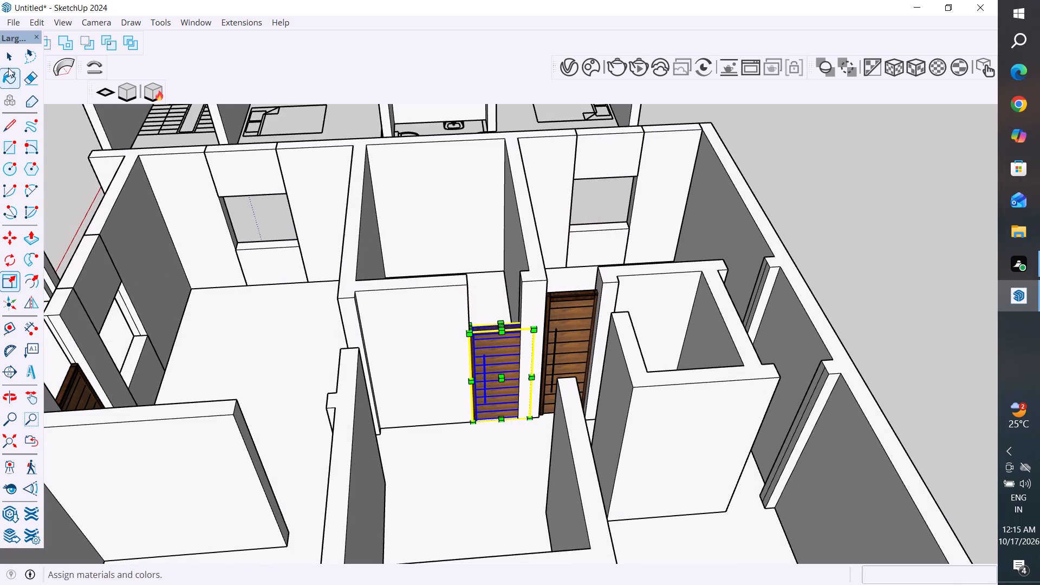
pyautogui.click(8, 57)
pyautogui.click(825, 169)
# Examine the house copy's interior wall groups around the fitted doors to see which walls belong together.
pyautogui.scroll(-3, 623, 314)
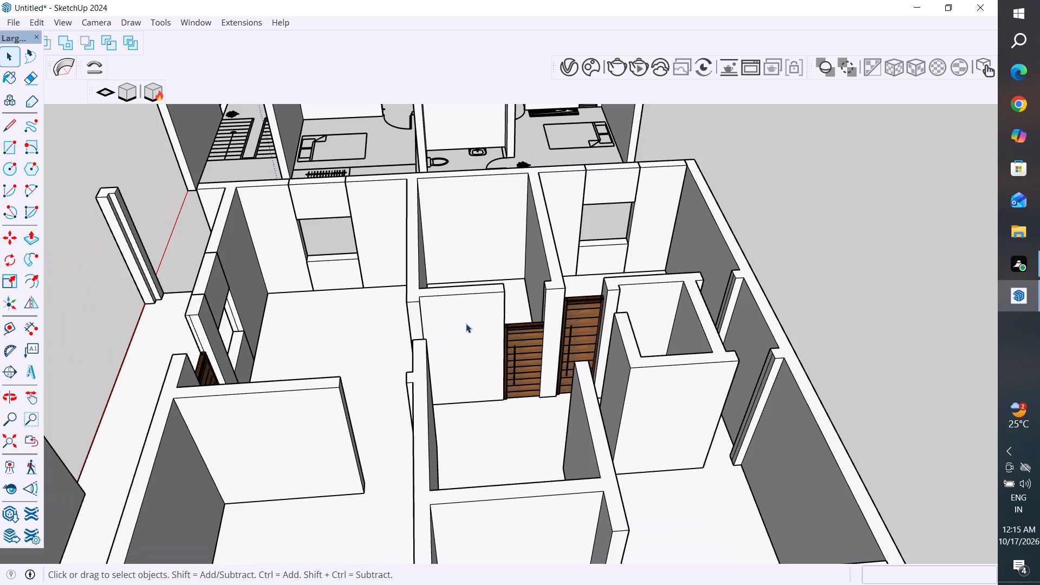
pyautogui.scroll(-3, 597, 246)
pyautogui.moveTo(616, 303); pyautogui.dragTo(769, 353, button='middle')
pyautogui.scroll(-3, 454, 300)
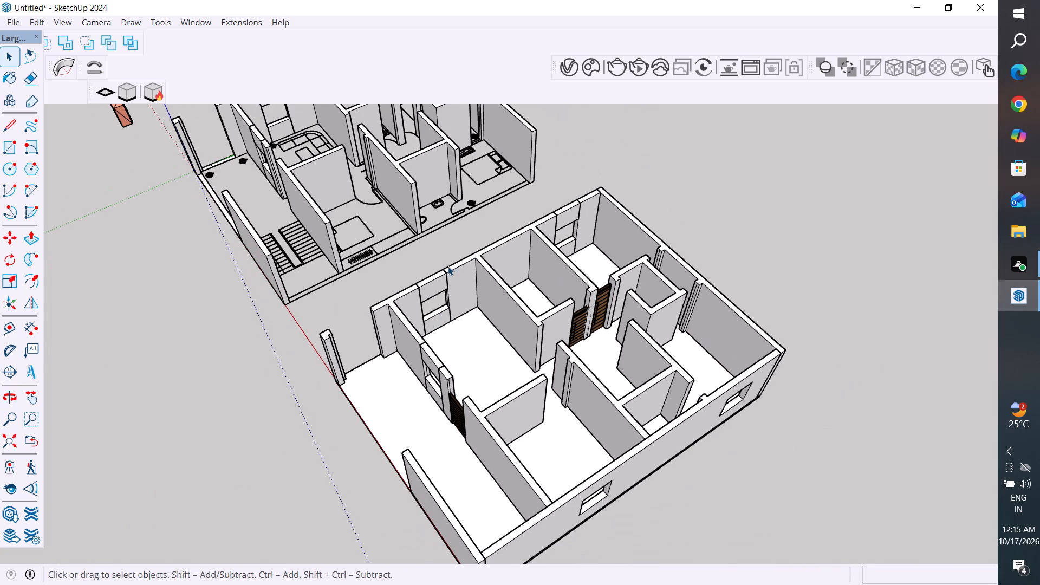
pyautogui.click(461, 265)
pyautogui.scroll(3, 627, 270)
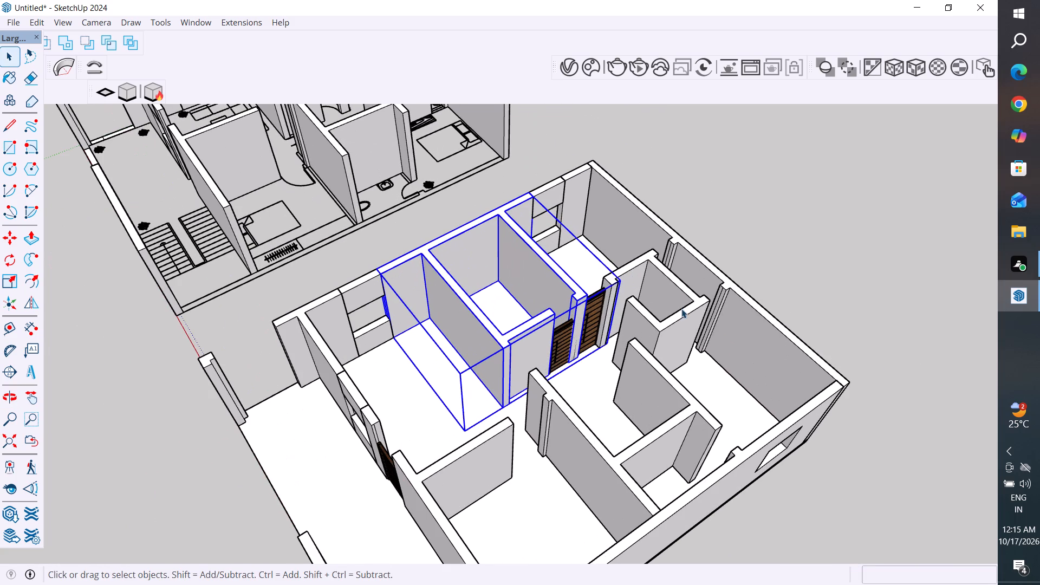
pyautogui.click(686, 318)
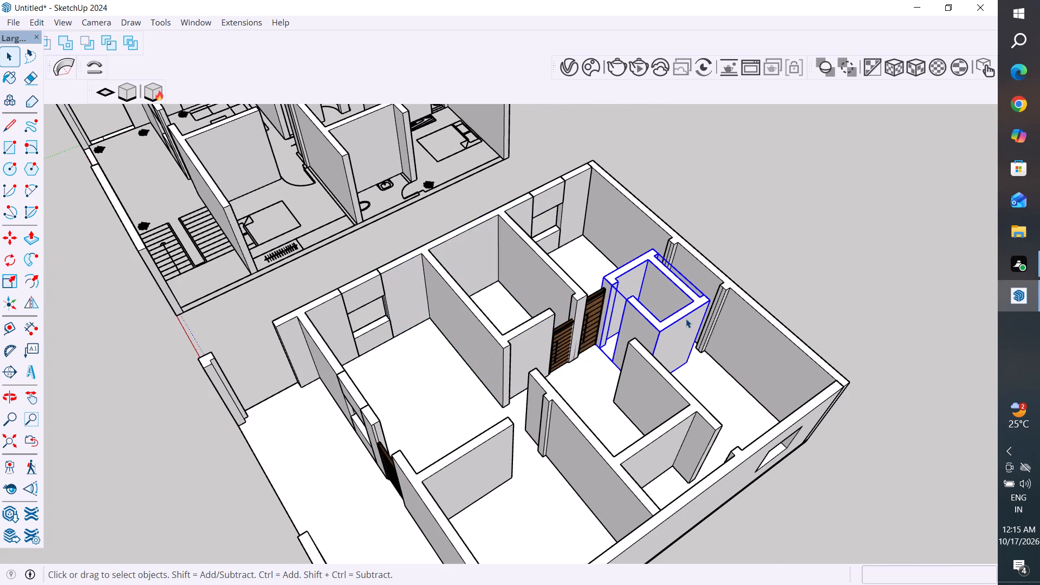
pyautogui.click(602, 463)
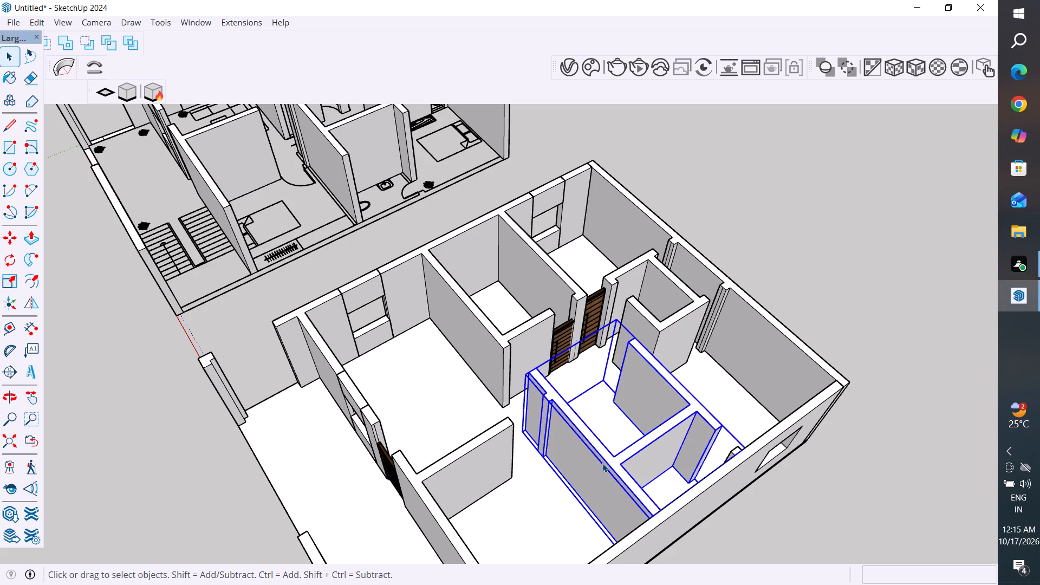
pyautogui.middleClick(861, 398)
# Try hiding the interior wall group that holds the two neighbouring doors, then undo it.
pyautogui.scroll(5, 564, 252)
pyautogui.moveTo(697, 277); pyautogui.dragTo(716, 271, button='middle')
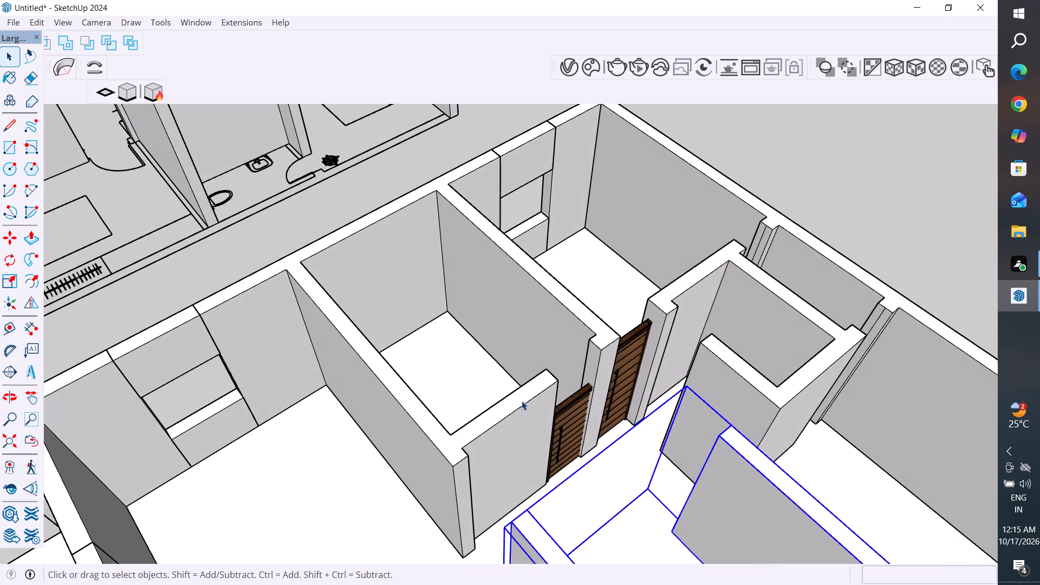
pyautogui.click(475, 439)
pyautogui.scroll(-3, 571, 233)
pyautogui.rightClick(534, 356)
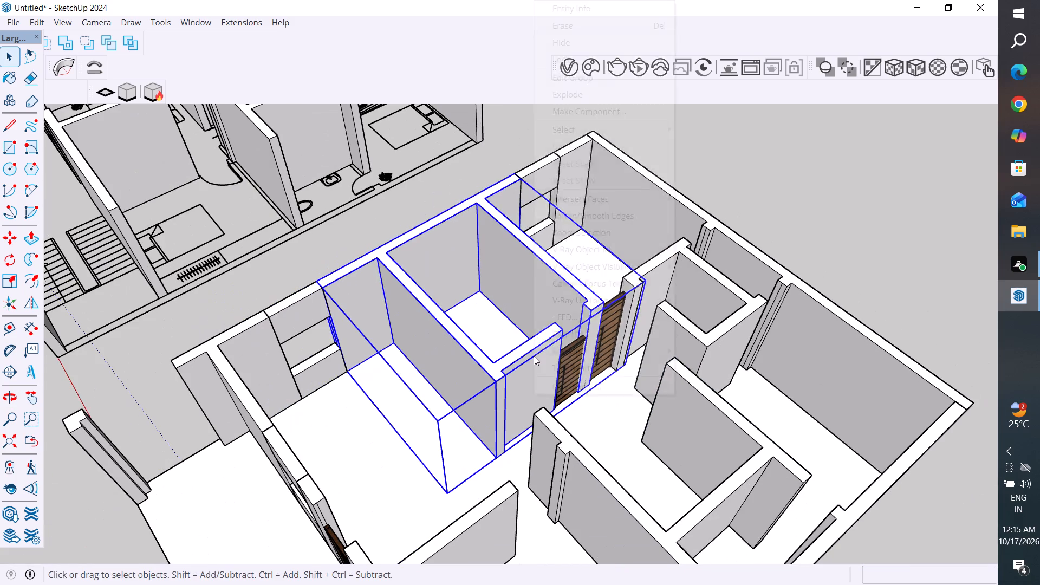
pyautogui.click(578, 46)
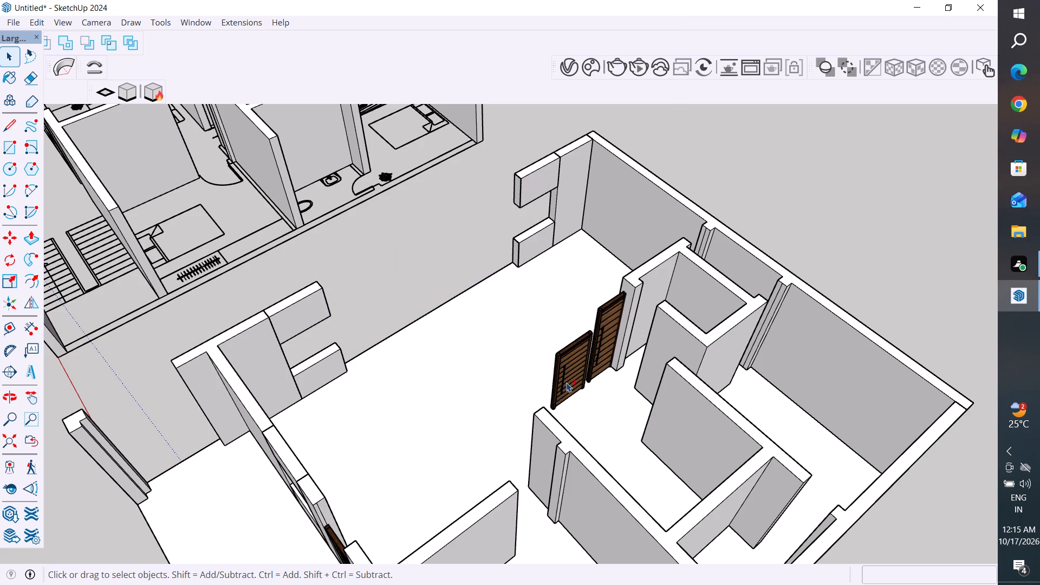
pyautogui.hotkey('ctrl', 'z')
# Hide the house copy's long outer side wall with the window openings and the short free-standing front wall.
pyautogui.moveTo(642, 444); pyautogui.dragTo(845, 362, button='middle')
pyautogui.scroll(-6, 476, 341)
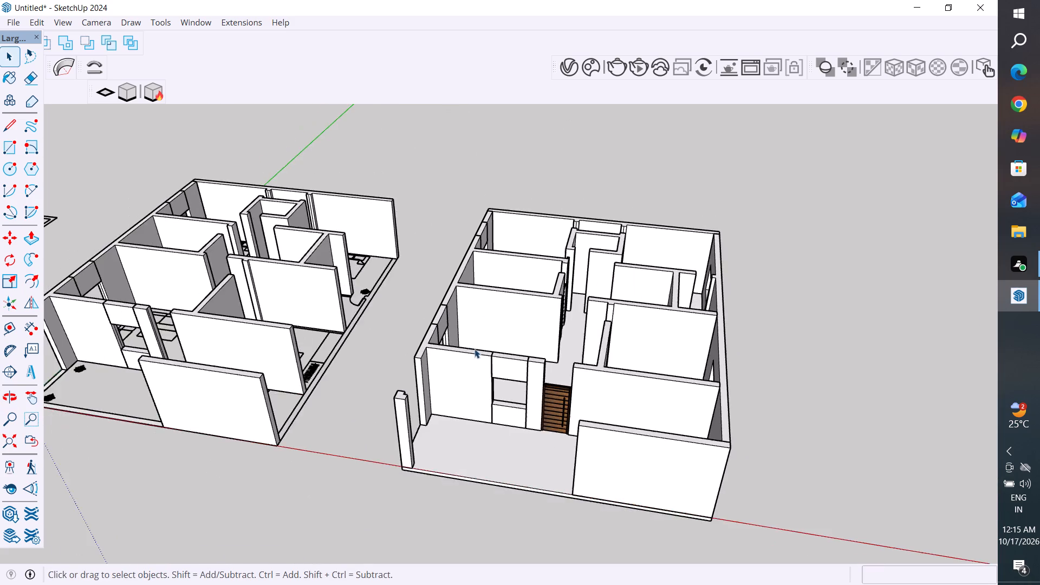
pyautogui.moveTo(615, 476); pyautogui.dragTo(804, 435, button='middle')
pyautogui.click(768, 328)
pyautogui.moveTo(686, 353); pyautogui.dragTo(803, 415, button='middle')
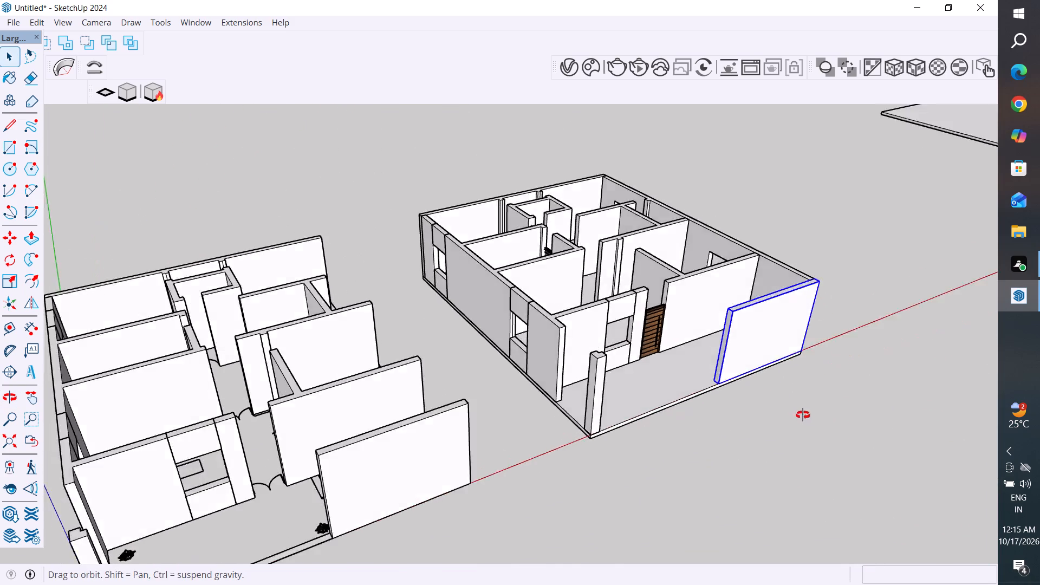
pyautogui.moveTo(803, 415); pyautogui.dragTo(811, 424, button='middle')
pyautogui.scroll(4, 710, 216)
pyautogui.click(713, 212)
pyautogui.rightClick(714, 211)
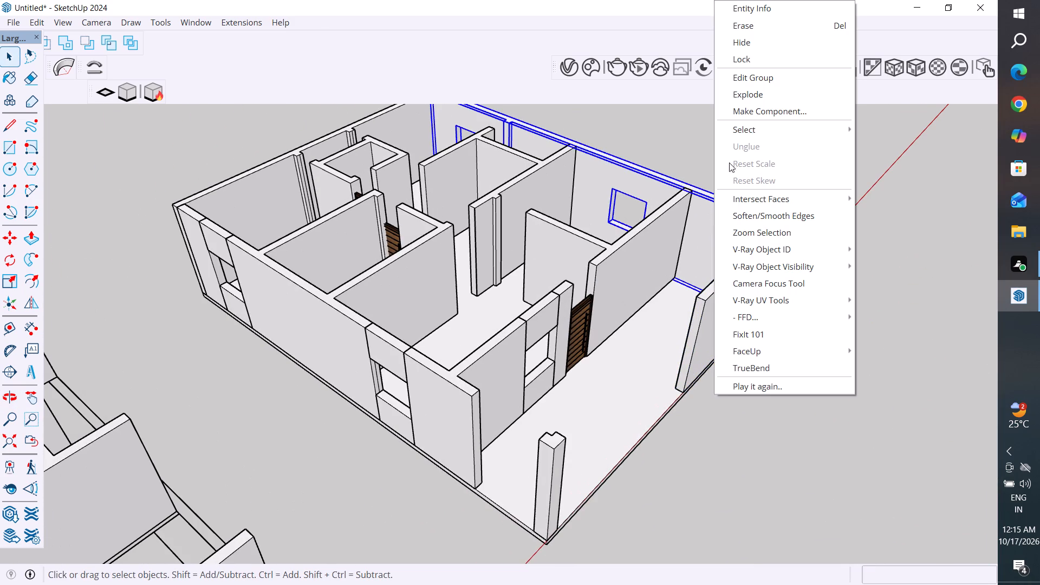
pyautogui.click(754, 47)
pyautogui.click(736, 284)
pyautogui.rightClick(736, 284)
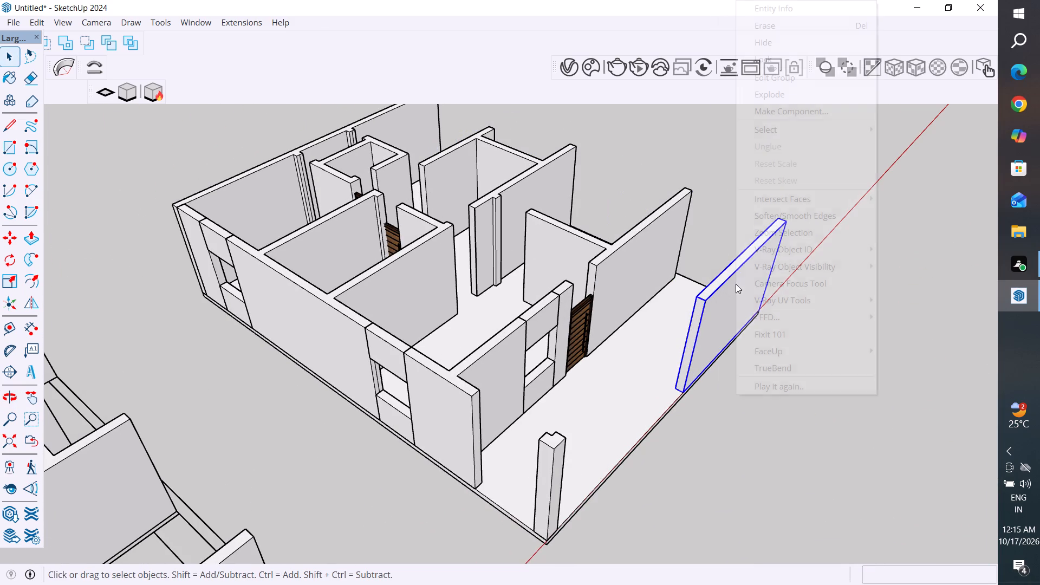
pyautogui.click(777, 49)
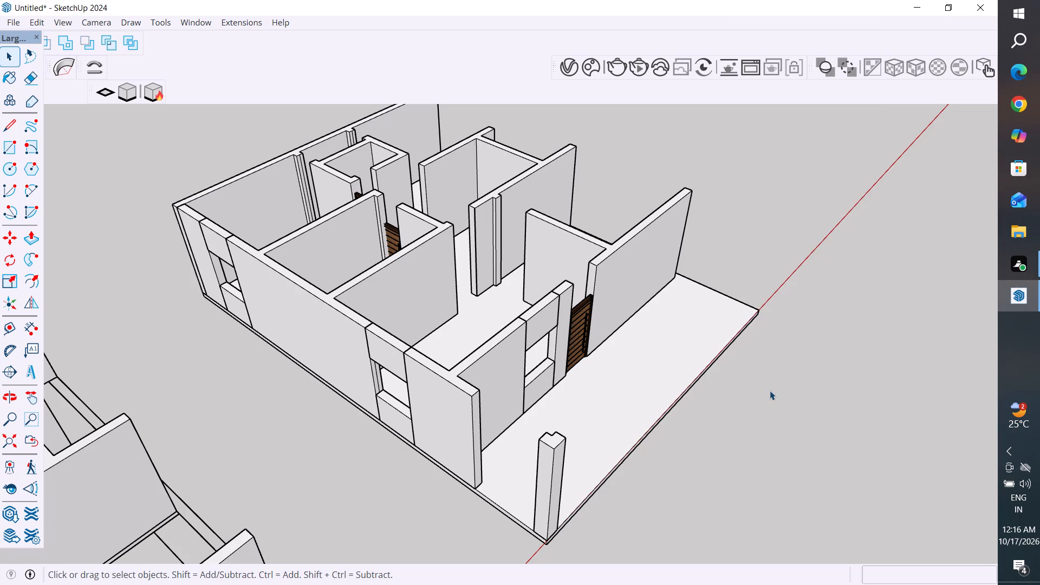
# Hide the wall group beside the entrance door to open up the view into the hall.
pyautogui.moveTo(772, 399); pyautogui.dragTo(634, 480, button='middle')
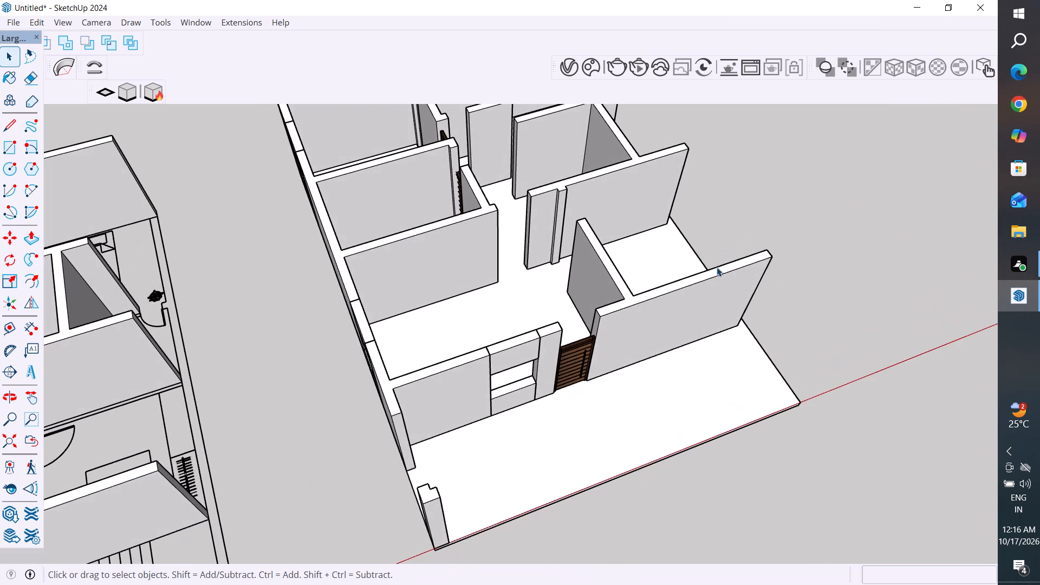
pyautogui.scroll(4, 717, 249)
pyautogui.moveTo(677, 370); pyautogui.dragTo(750, 321, button='middle')
pyautogui.scroll(-5, 638, 398)
pyautogui.moveTo(644, 409); pyautogui.dragTo(697, 379, button='middle')
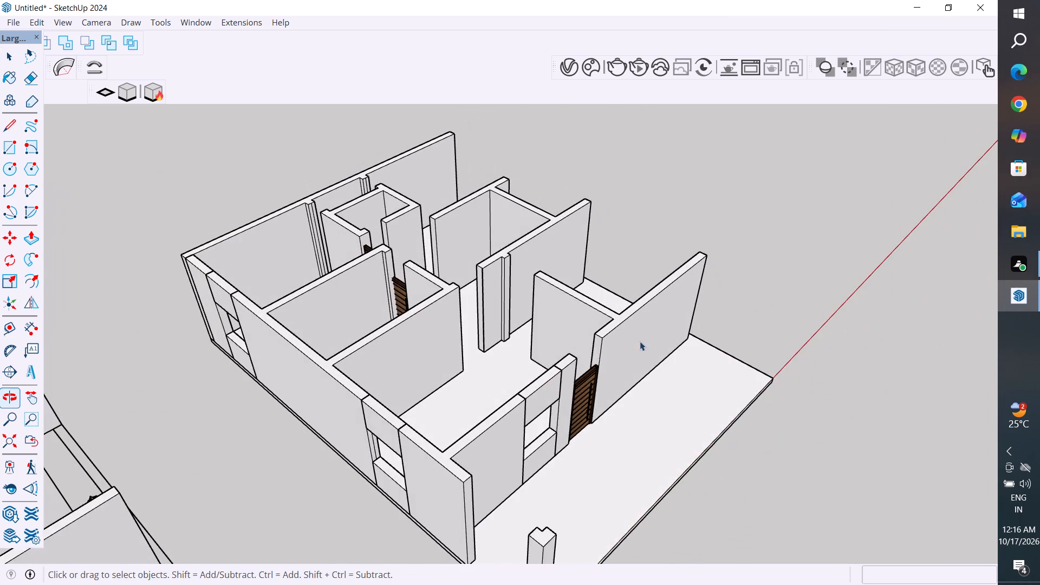
pyautogui.scroll(3, 632, 335)
pyautogui.click(646, 311)
pyautogui.rightClick(646, 311)
pyautogui.click(692, 45)
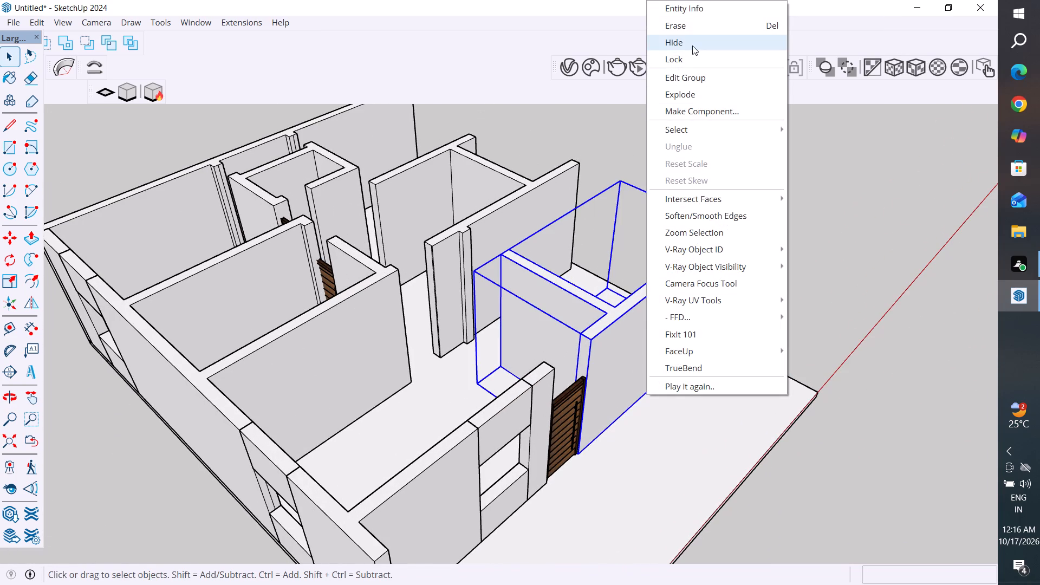
# Copy the entrance door by its bottom corner to the floor-level end corner of the interior wall at the hall doorway.
pyautogui.scroll(-5, 551, 573)
pyautogui.scroll(-4, 509, 248)
pyautogui.moveTo(552, 314); pyautogui.dragTo(384, 350, button='middle')
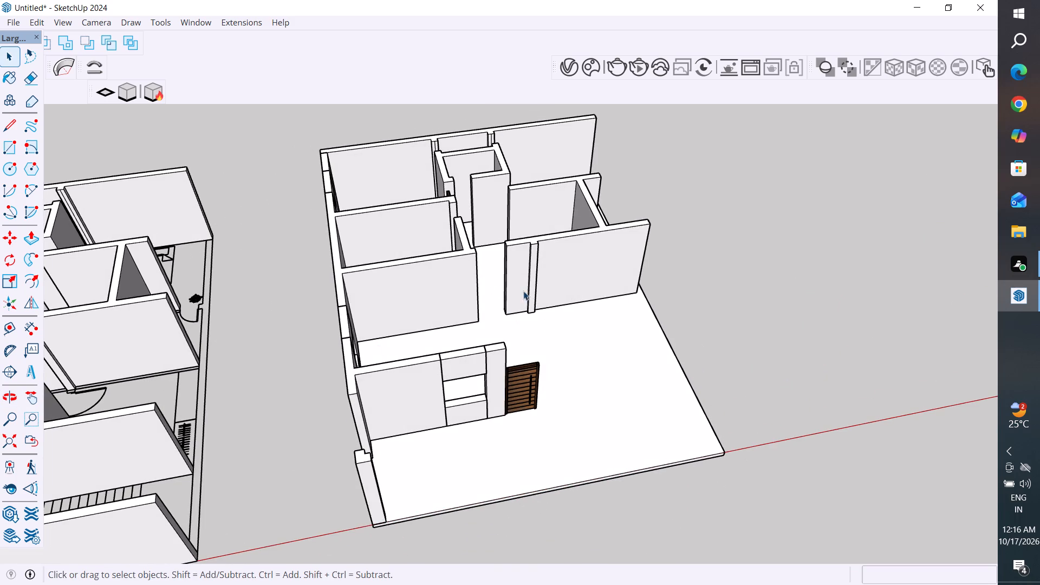
pyautogui.moveTo(506, 283); pyautogui.dragTo(459, 239, button='middle')
pyautogui.scroll(3, 567, 393)
pyautogui.moveTo(622, 396); pyautogui.dragTo(446, 486, button='middle')
pyautogui.scroll(3, 435, 376)
pyautogui.click(434, 431)
pyautogui.press('m')
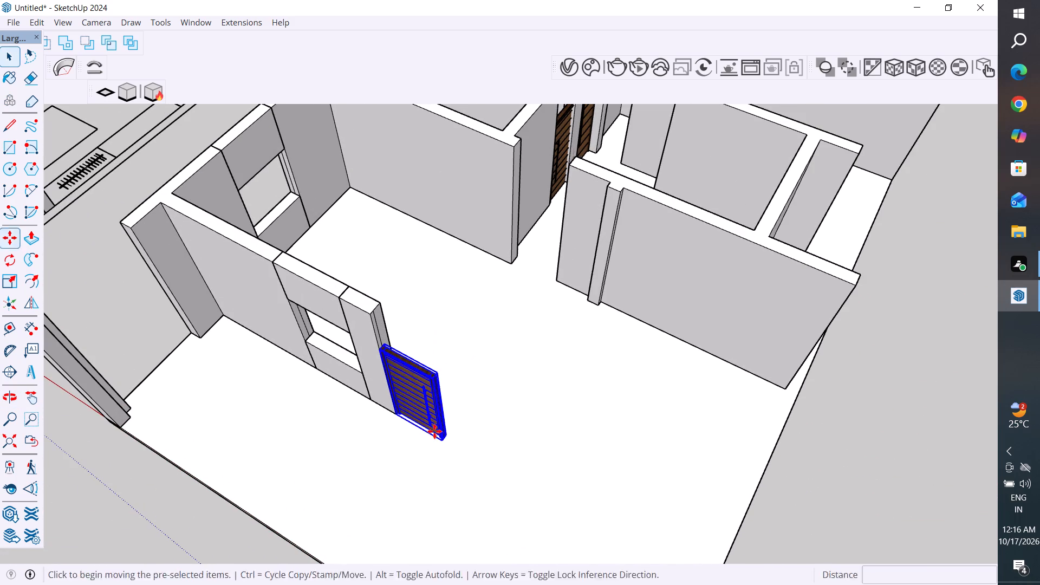
pyautogui.scroll(3, 393, 415)
pyautogui.keyDown('ctrl'); pyautogui.click(393, 415); pyautogui.keyUp('ctrl')
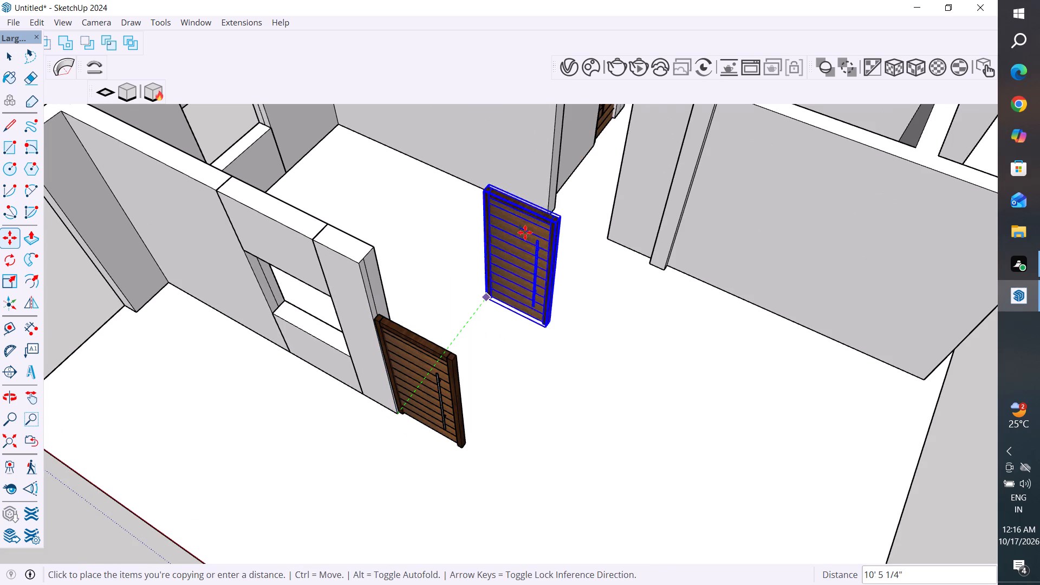
pyautogui.click(549, 214)
# Examine the copied hall door and the two neighbouring interior doors from above and from the front.
pyautogui.scroll(-4, 552, 417)
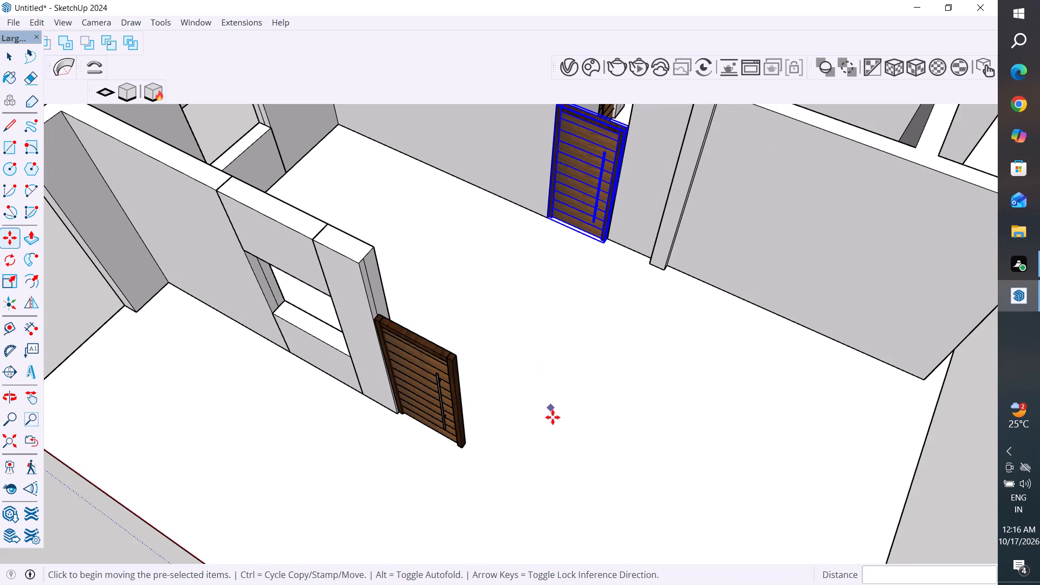
pyautogui.scroll(-2, 552, 417)
pyautogui.scroll(-5, 616, 402)
pyautogui.moveTo(635, 404); pyautogui.dragTo(485, 531, button='middle')
pyautogui.scroll(4, 596, 361)
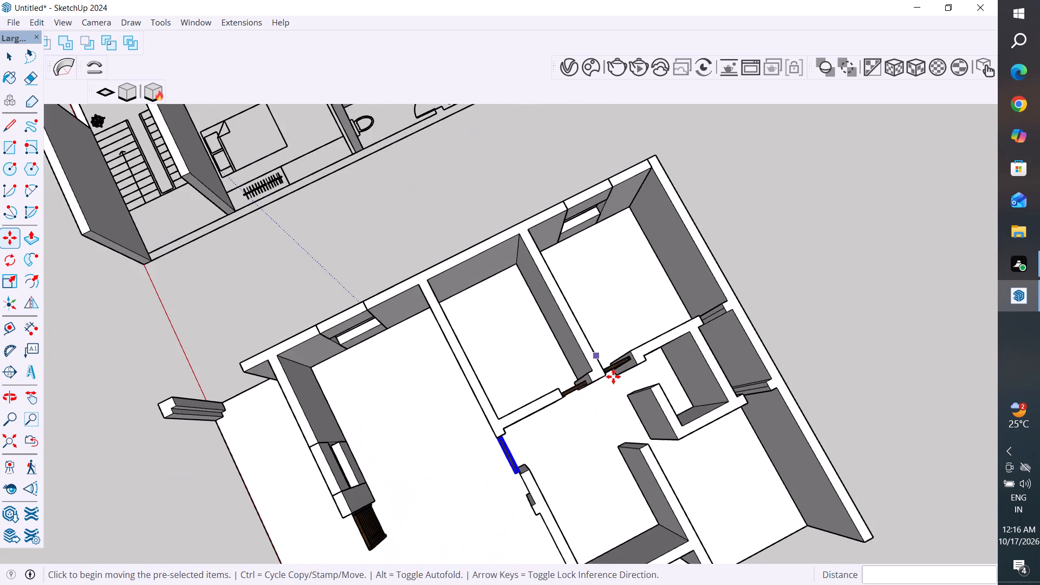
pyautogui.moveTo(621, 404); pyautogui.dragTo(499, 404, button='middle')
pyautogui.scroll(7, 546, 413)
pyautogui.moveTo(554, 421); pyautogui.dragTo(554, 245, button='middle')
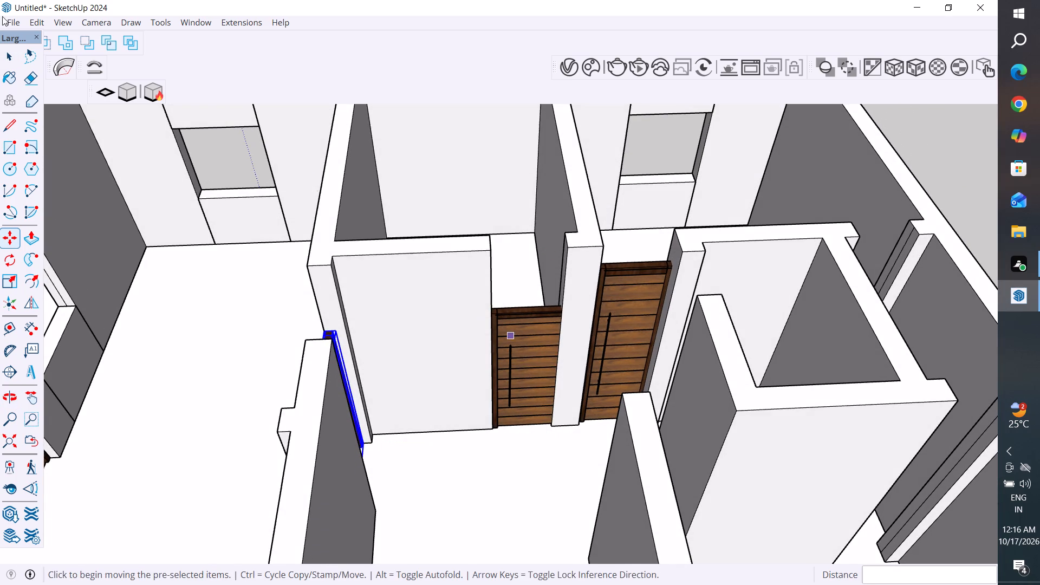
pyautogui.click(13, 56)
pyautogui.scroll(-11, 367, 349)
pyautogui.click(695, 273)
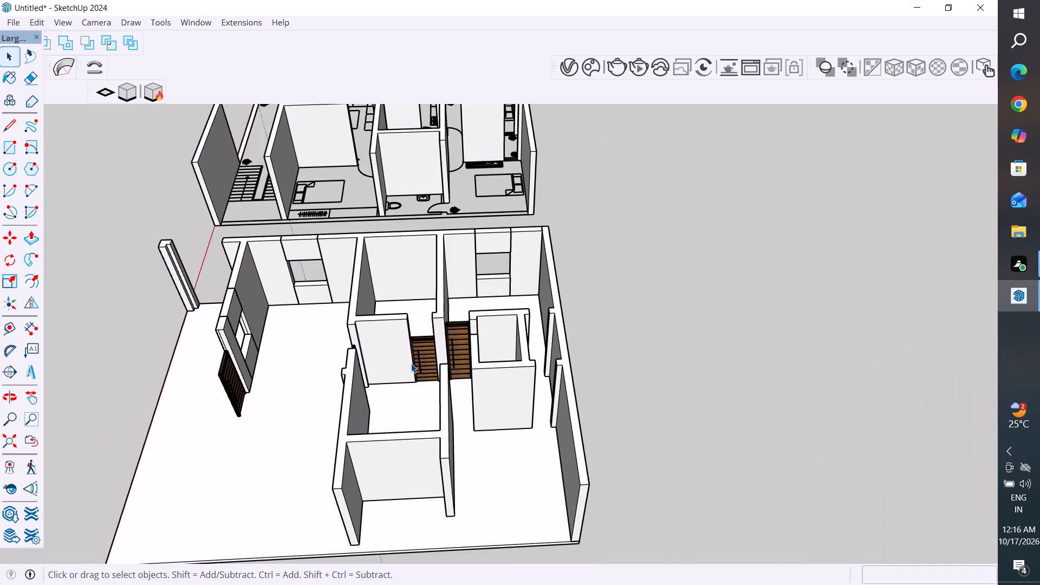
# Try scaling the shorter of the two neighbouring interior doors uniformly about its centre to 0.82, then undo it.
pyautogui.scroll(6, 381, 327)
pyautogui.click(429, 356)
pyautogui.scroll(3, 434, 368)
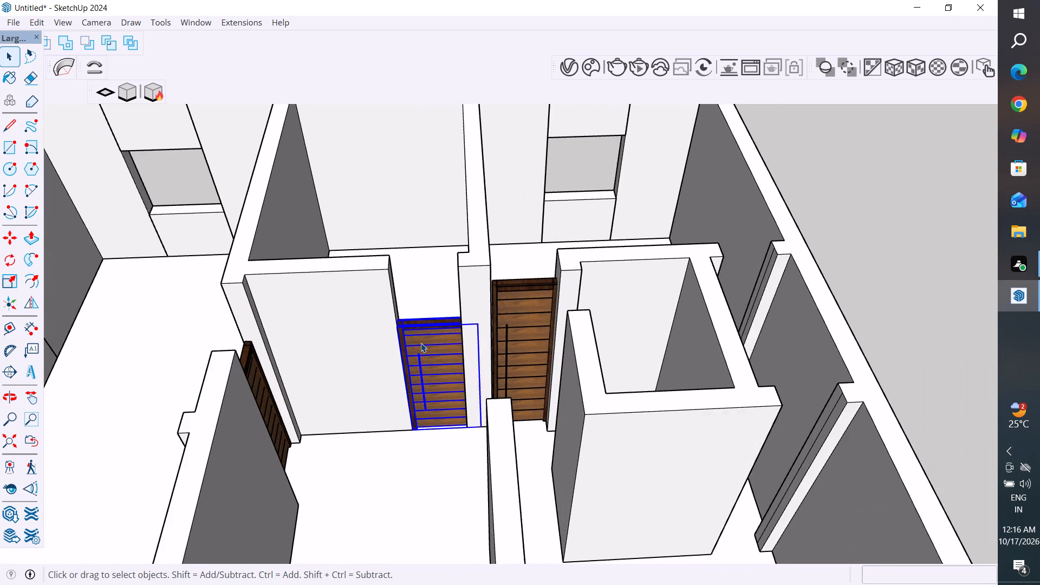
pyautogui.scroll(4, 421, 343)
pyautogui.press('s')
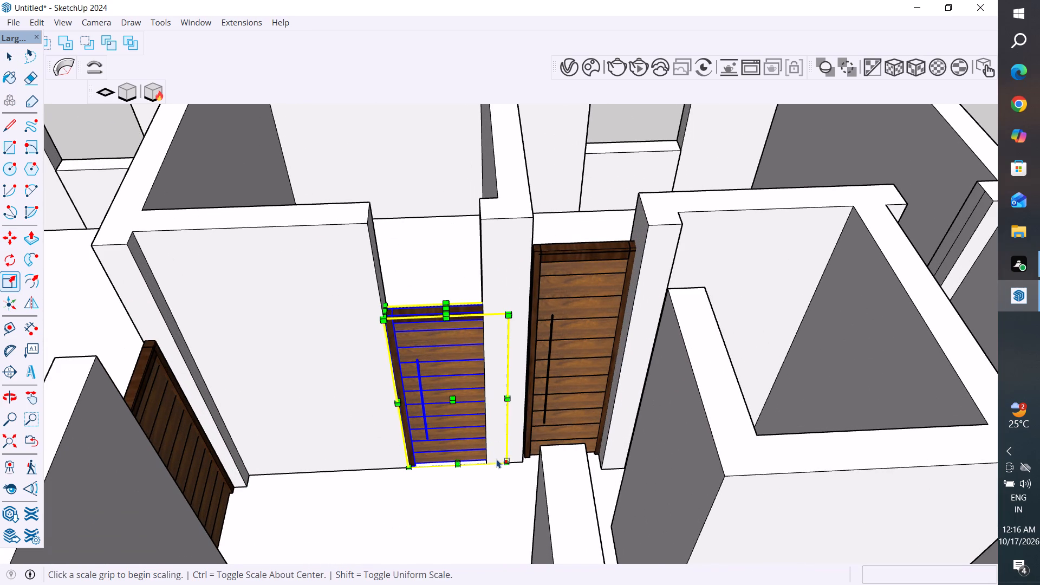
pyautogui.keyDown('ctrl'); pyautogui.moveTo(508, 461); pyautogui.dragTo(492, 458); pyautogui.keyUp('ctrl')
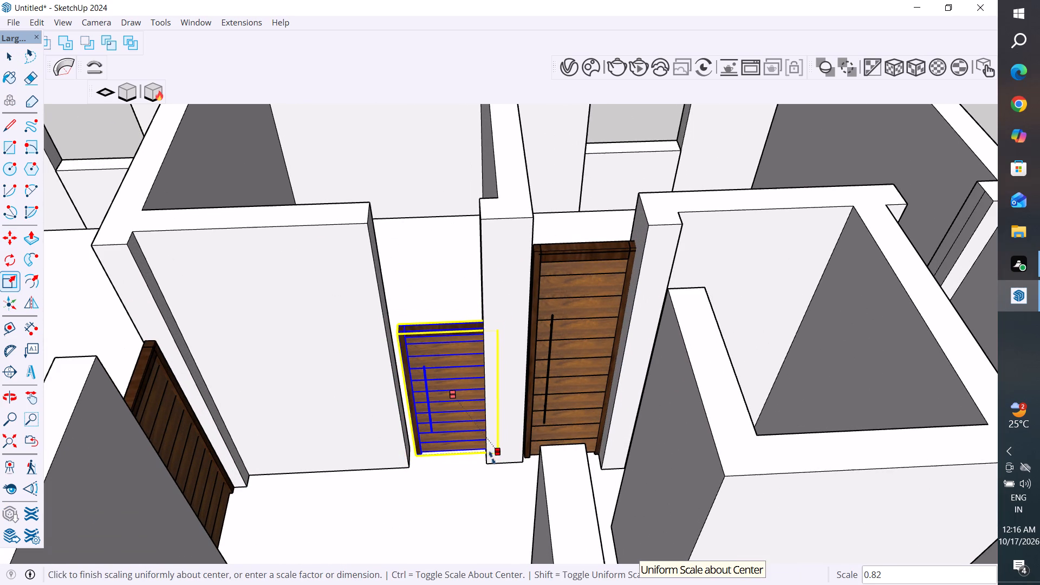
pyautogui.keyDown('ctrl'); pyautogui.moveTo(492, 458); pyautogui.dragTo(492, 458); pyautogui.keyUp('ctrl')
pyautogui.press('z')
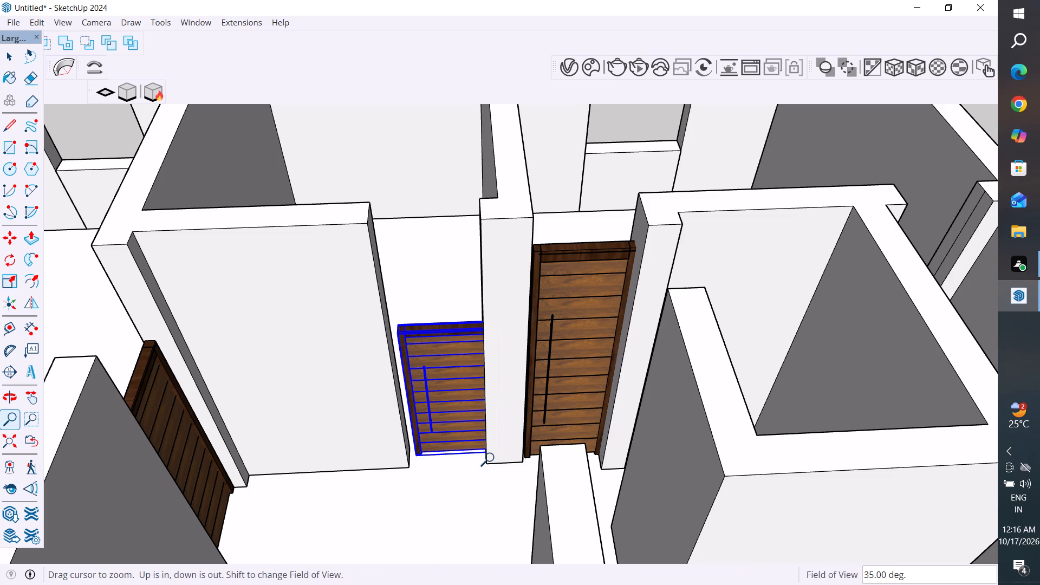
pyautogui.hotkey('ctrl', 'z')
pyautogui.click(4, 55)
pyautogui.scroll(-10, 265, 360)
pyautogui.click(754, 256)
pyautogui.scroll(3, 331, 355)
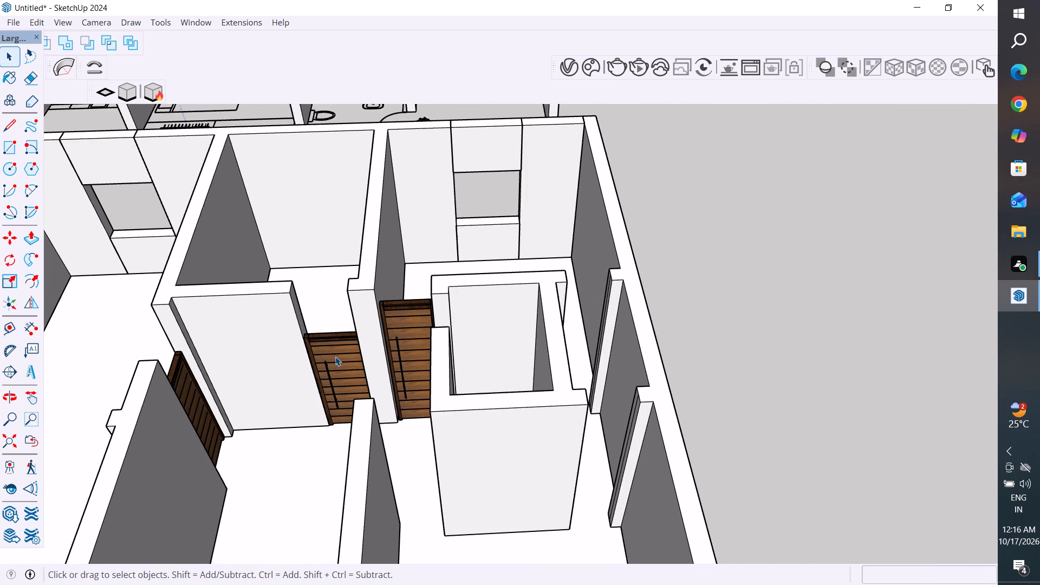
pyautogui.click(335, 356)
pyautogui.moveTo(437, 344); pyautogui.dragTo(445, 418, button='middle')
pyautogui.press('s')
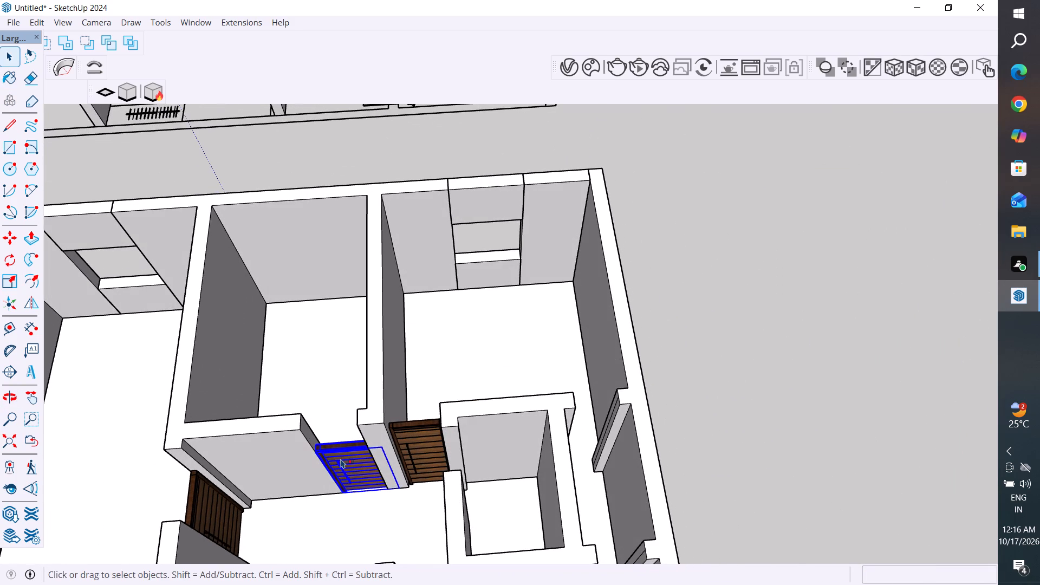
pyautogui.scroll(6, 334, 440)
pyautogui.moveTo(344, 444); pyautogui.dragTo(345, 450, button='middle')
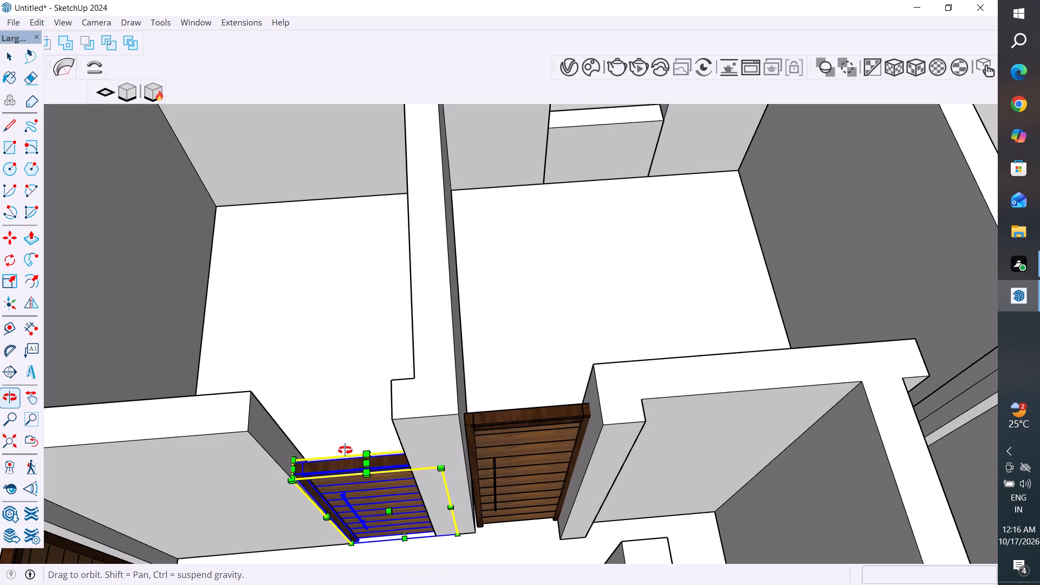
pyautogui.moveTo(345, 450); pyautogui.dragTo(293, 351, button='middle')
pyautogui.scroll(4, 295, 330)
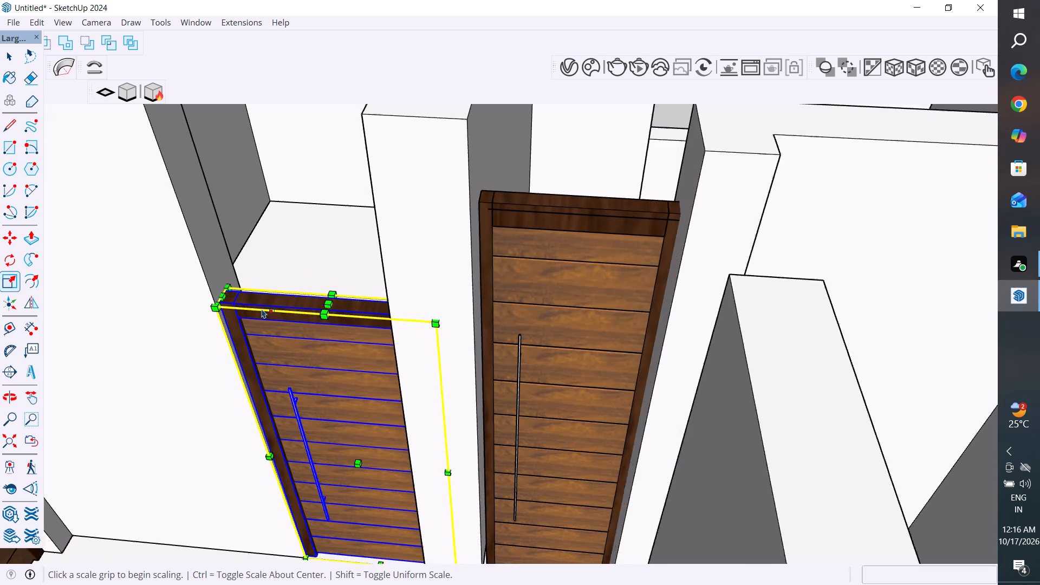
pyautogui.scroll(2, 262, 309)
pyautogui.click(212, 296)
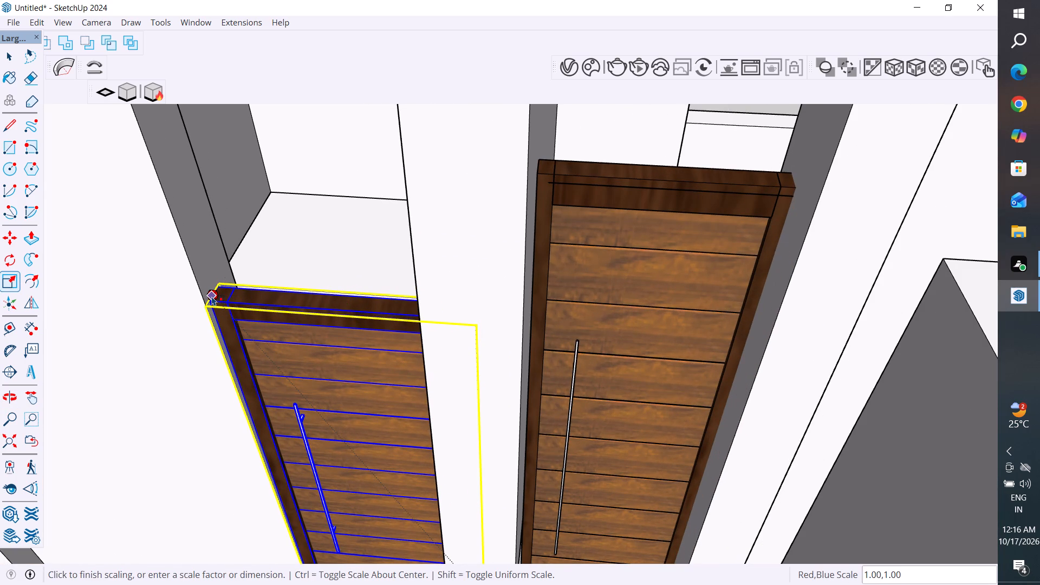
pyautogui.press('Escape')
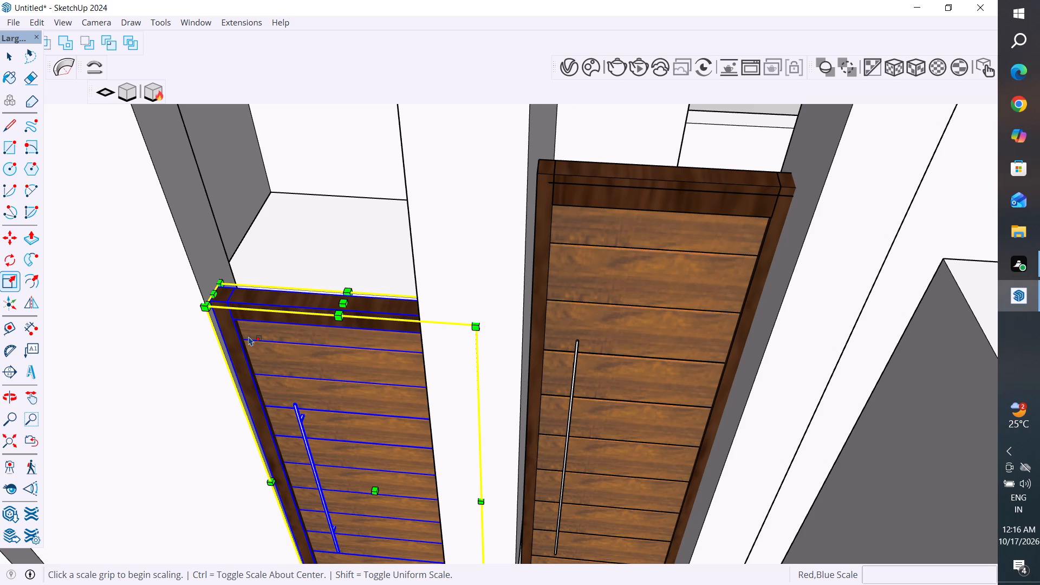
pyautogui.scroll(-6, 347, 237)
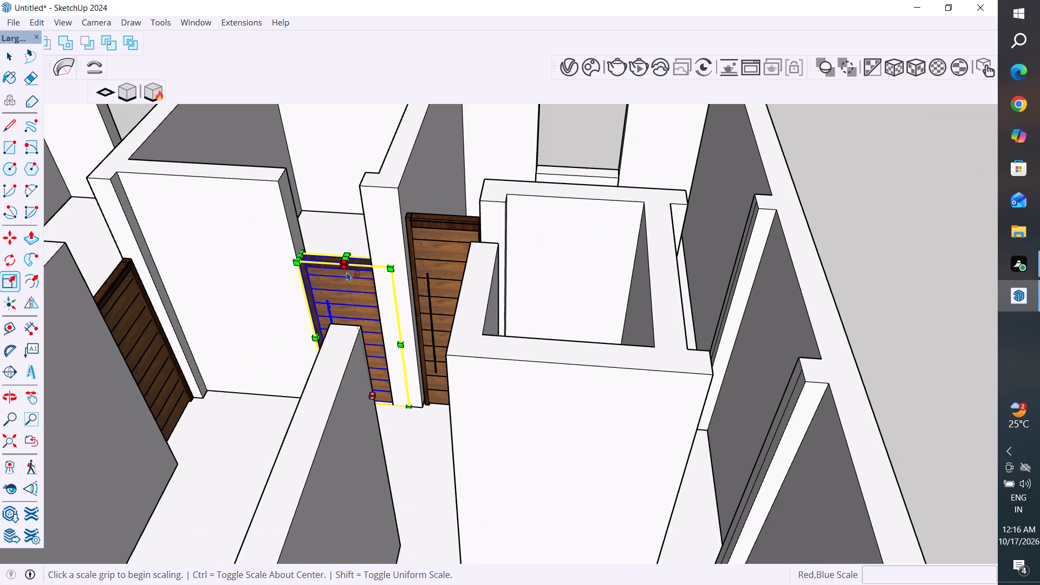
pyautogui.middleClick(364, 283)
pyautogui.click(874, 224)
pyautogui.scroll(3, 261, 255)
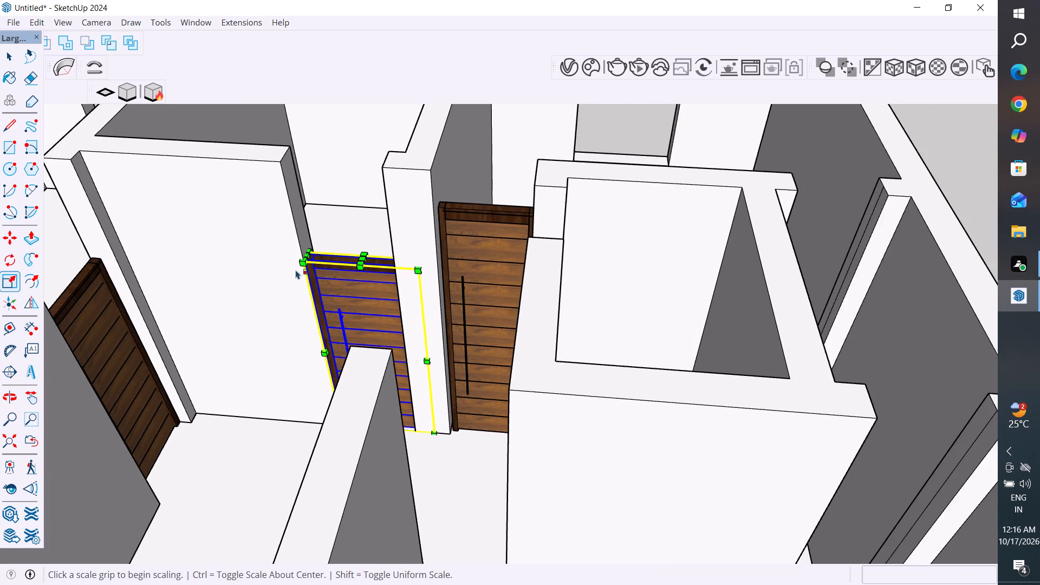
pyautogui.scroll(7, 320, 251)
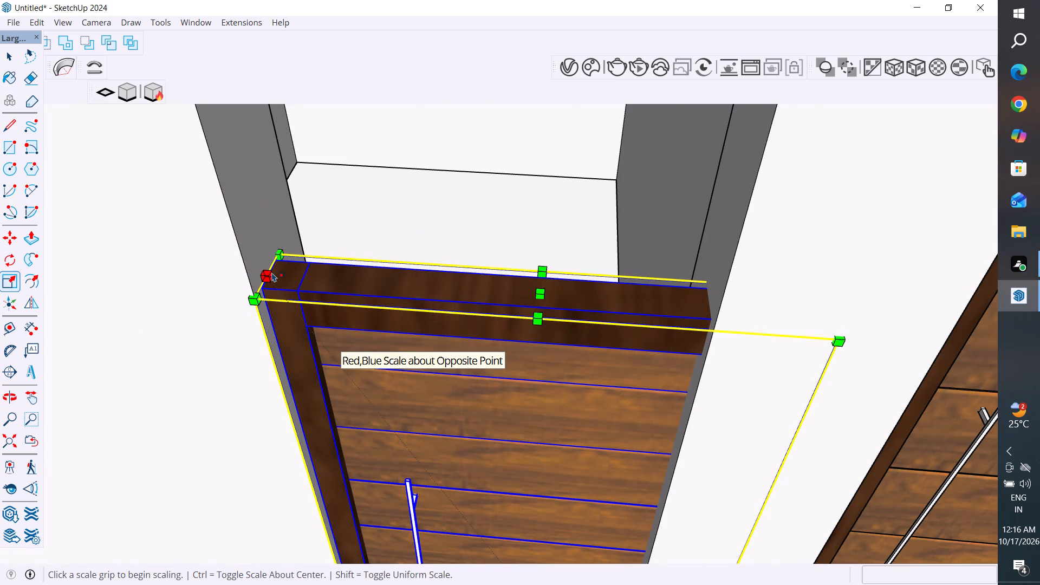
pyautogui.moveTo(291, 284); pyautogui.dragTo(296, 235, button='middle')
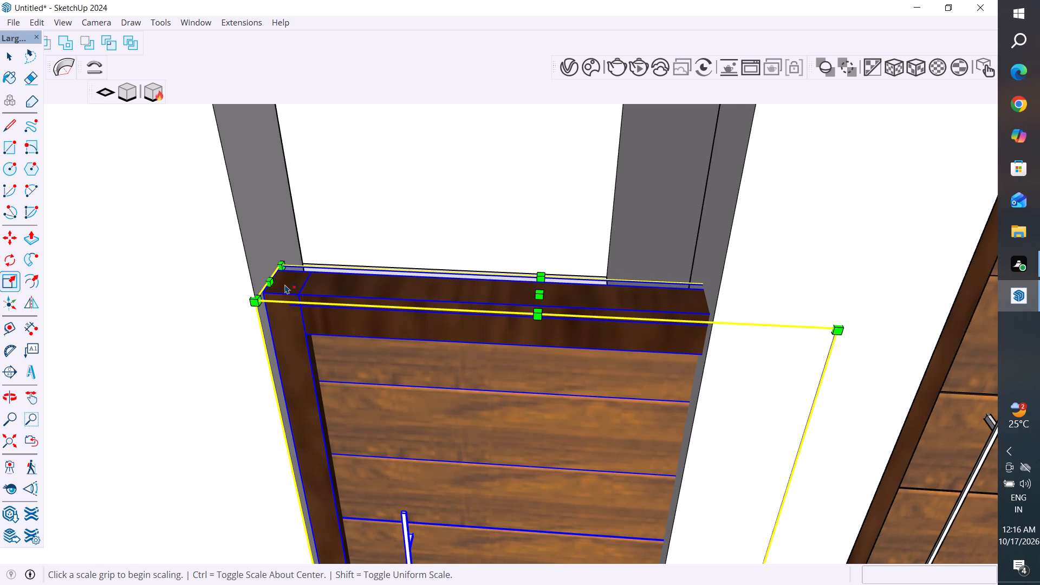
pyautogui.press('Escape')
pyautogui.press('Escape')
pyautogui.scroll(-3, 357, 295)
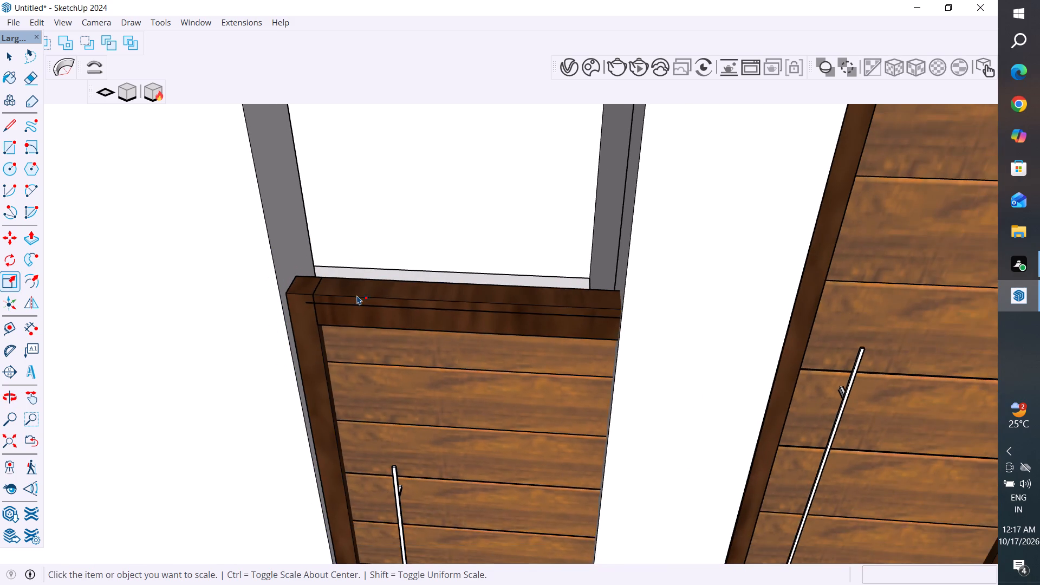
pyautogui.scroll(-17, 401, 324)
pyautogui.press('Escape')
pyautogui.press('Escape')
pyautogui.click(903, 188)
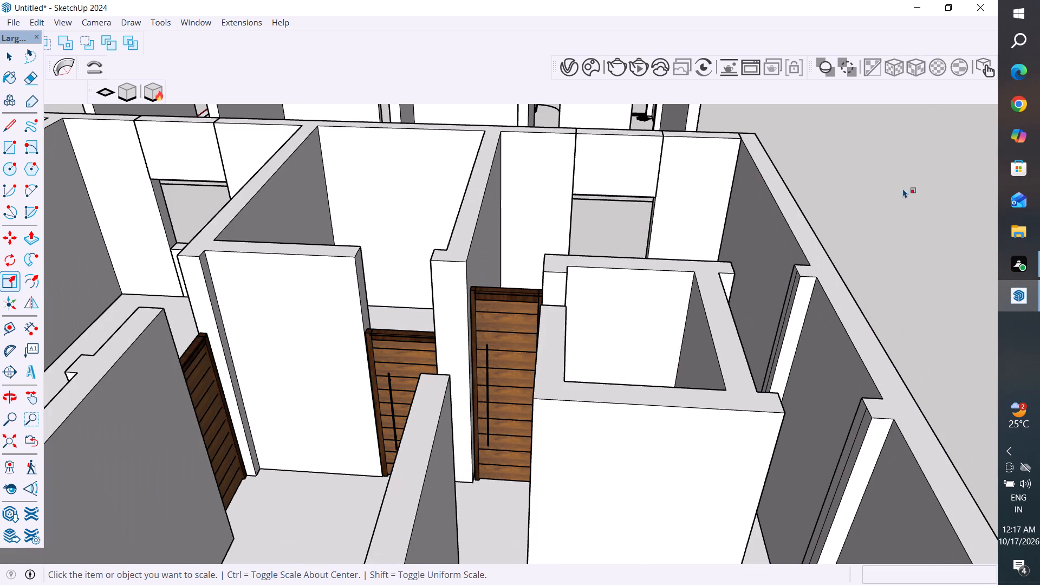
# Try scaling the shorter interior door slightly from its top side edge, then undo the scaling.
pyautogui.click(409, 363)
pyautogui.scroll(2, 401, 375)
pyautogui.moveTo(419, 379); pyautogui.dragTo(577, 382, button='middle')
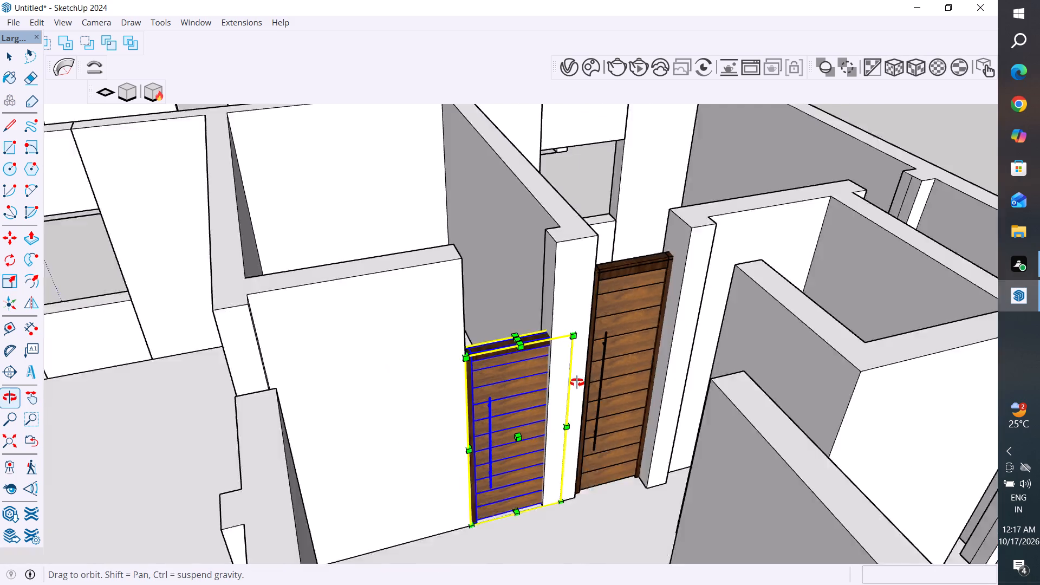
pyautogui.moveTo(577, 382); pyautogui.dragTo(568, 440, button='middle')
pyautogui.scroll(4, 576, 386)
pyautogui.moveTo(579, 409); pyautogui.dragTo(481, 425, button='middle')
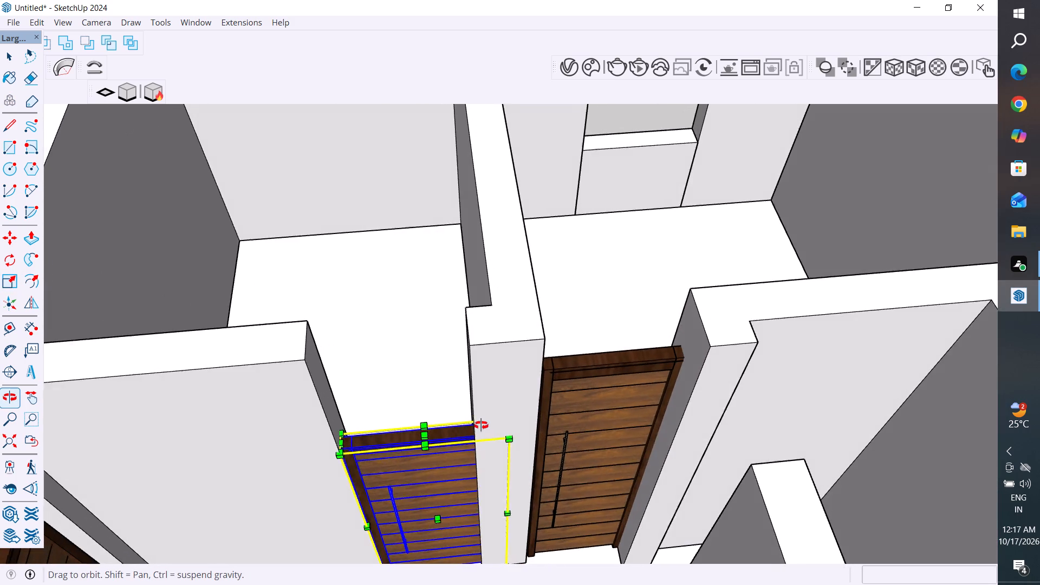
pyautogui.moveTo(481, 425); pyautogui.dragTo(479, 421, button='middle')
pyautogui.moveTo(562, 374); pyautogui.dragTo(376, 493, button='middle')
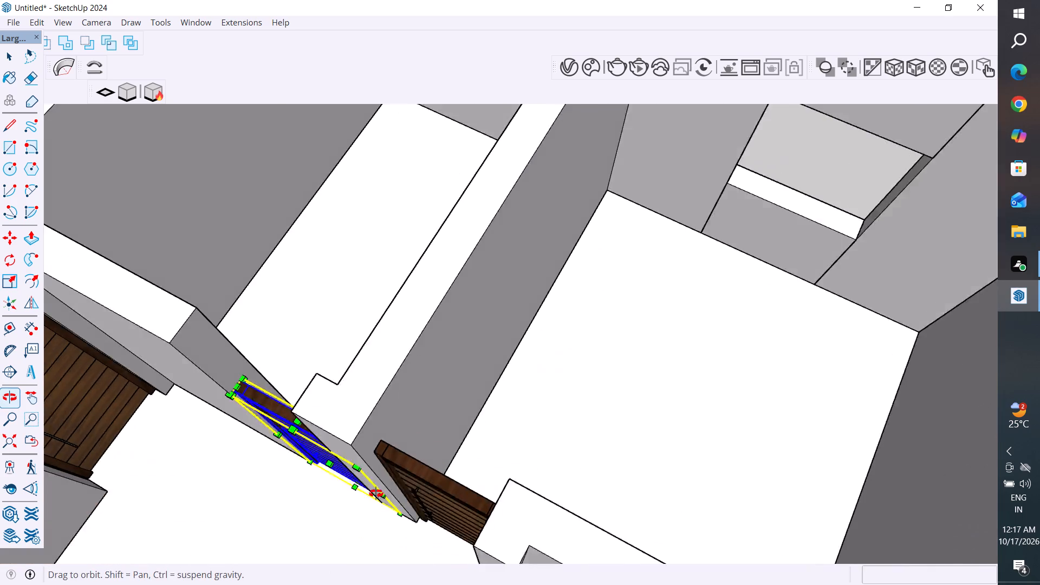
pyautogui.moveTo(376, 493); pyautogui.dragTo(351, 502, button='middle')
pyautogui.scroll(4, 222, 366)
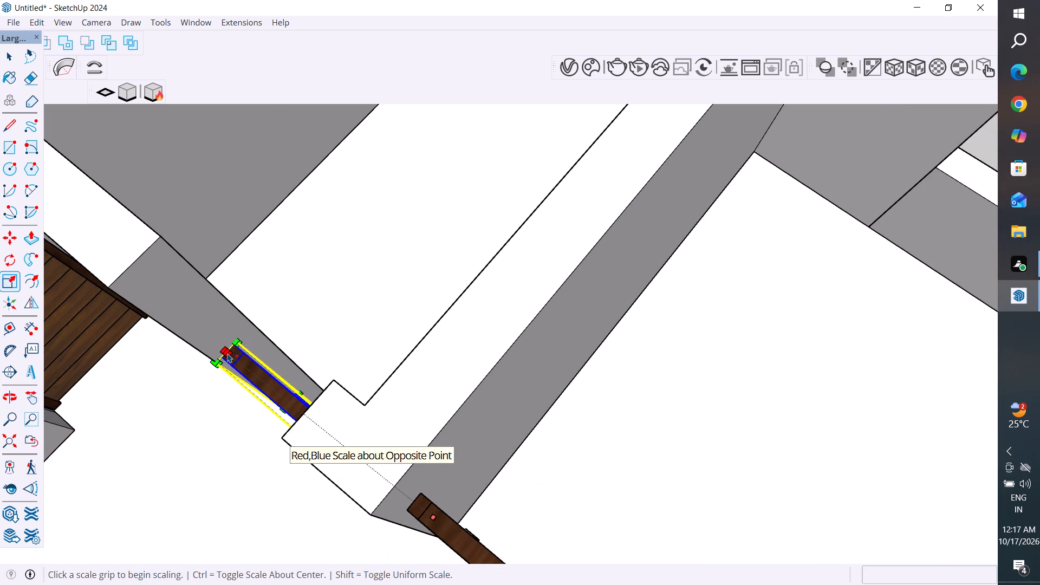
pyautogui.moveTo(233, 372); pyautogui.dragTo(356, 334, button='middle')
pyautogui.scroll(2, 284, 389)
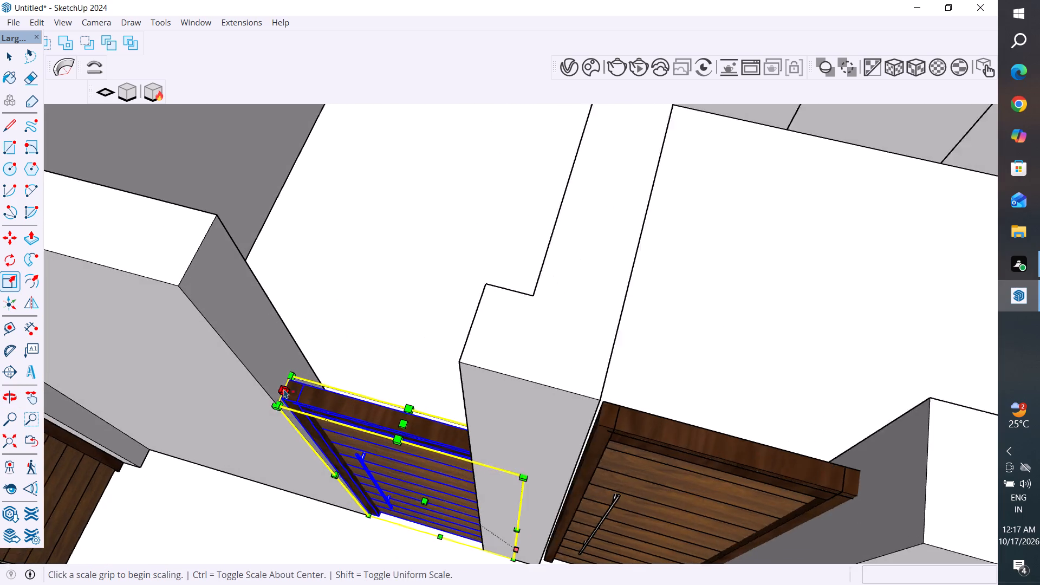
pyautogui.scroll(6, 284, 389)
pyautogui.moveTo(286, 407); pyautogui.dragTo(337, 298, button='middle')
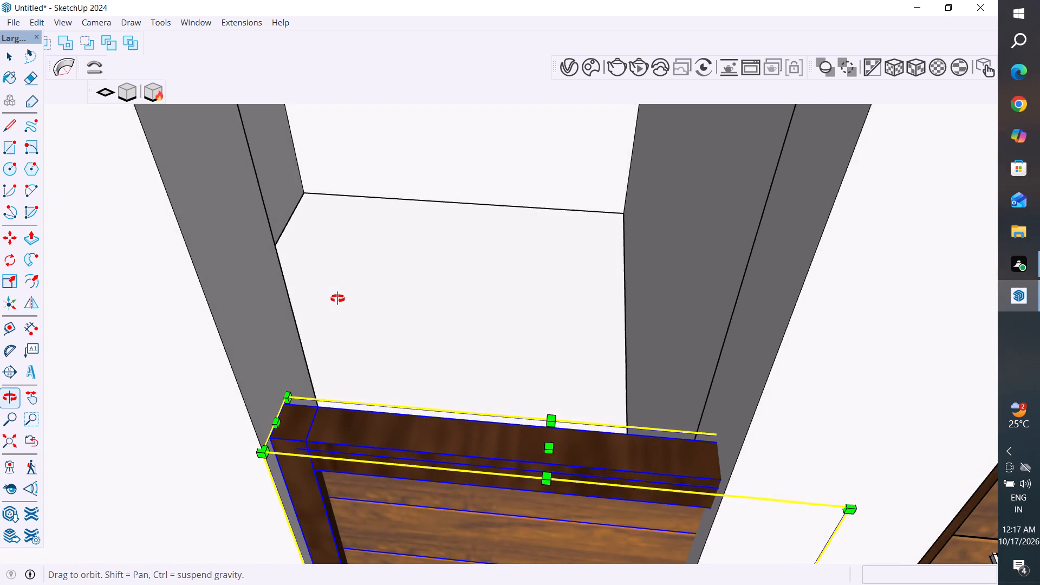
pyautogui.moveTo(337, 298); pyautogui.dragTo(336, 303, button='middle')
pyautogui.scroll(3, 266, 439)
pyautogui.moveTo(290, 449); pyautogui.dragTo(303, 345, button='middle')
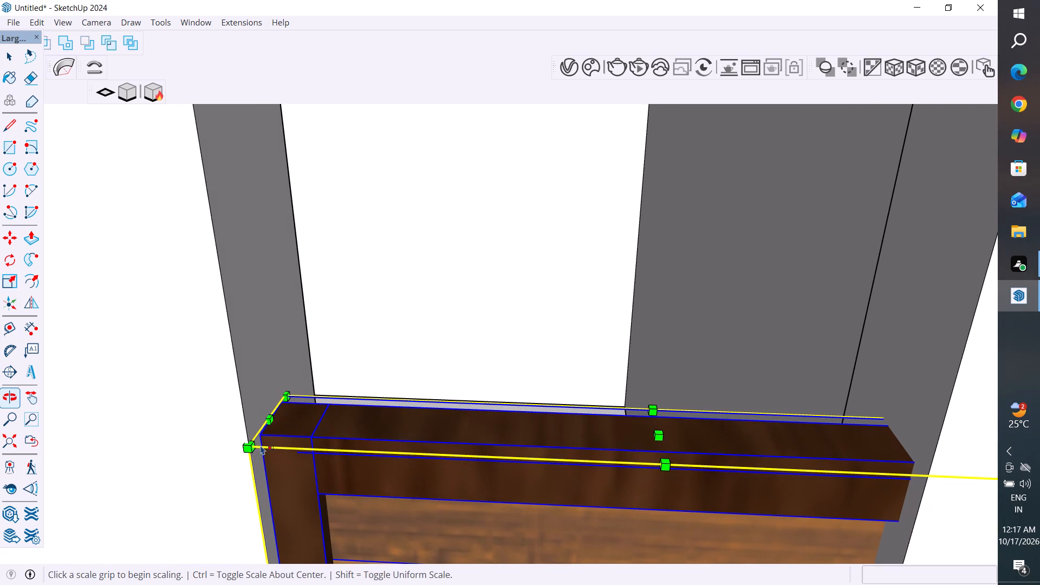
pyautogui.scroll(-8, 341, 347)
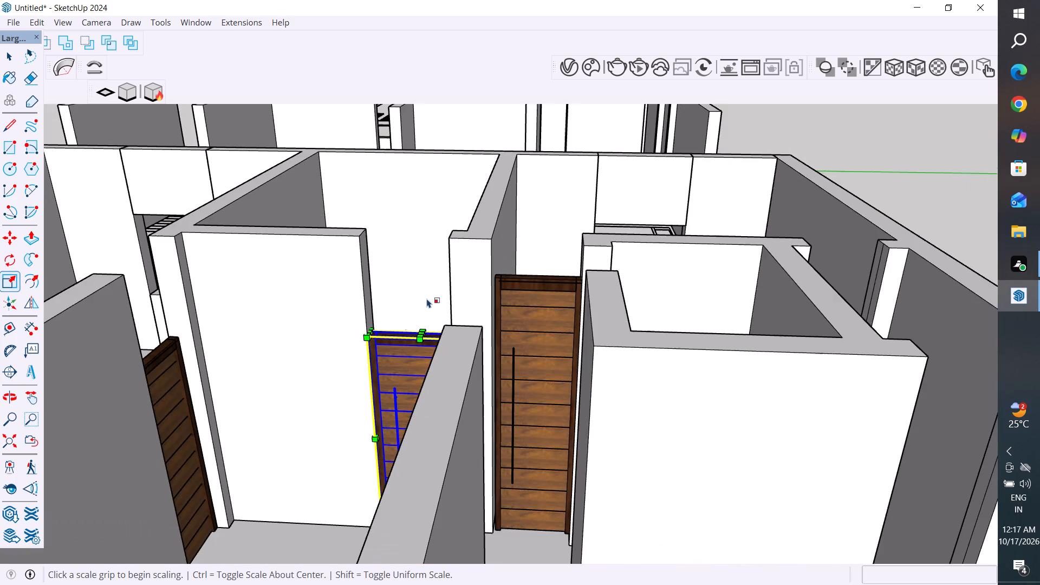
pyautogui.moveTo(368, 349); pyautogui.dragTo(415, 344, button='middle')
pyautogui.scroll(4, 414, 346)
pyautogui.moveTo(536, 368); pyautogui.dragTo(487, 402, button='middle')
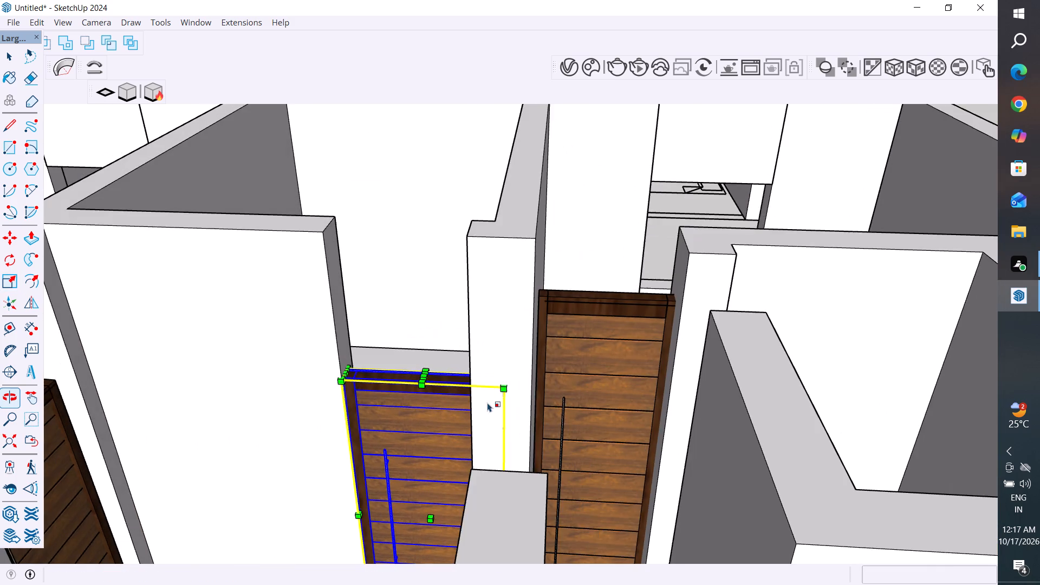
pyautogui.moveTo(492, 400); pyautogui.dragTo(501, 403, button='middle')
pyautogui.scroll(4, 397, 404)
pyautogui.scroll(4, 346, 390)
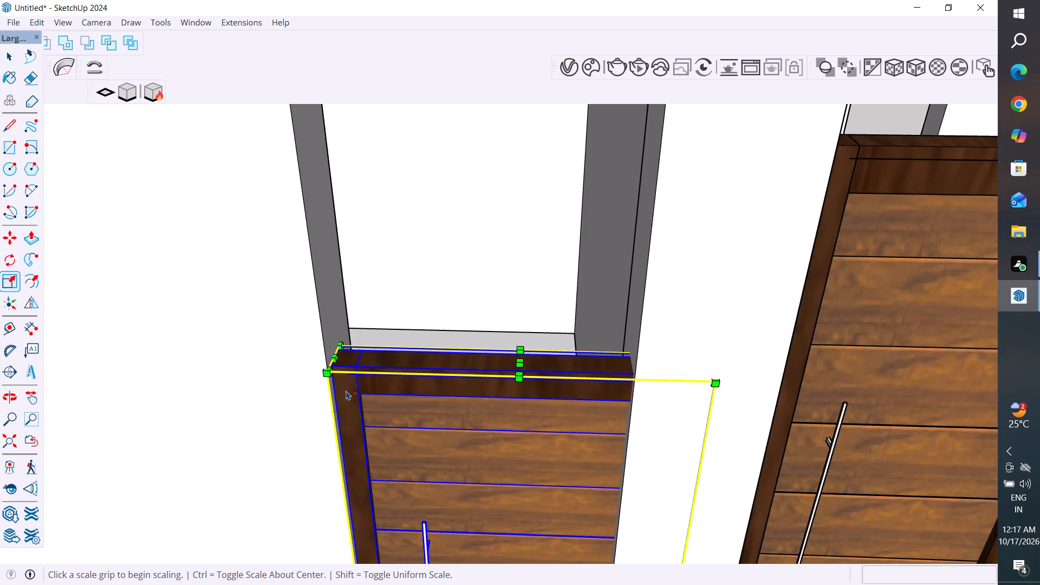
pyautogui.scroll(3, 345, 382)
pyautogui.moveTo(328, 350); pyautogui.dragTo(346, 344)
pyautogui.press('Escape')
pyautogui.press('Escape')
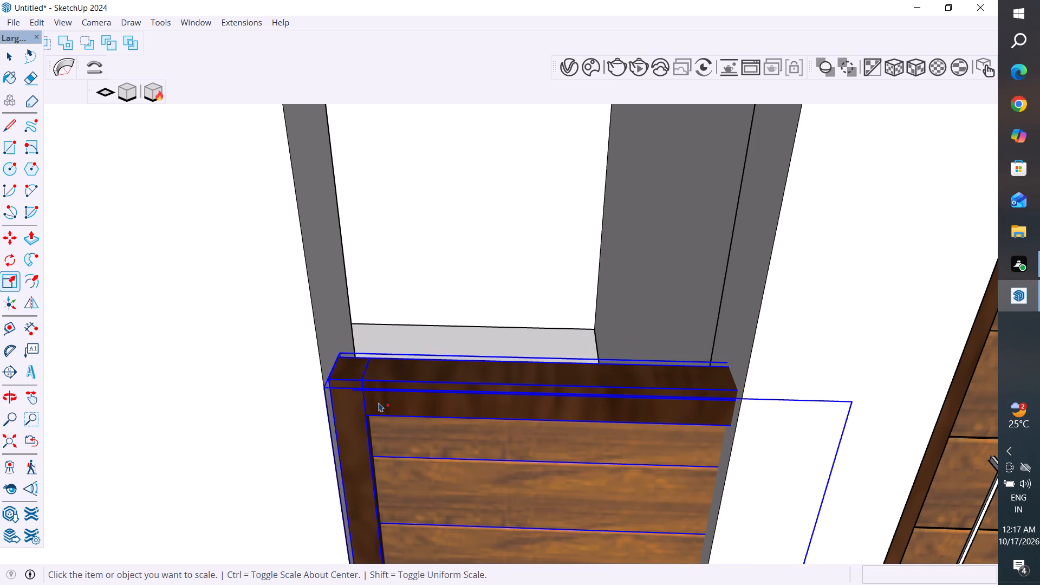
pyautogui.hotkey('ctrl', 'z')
# Hide the wall group standing in front of the two neighbouring interior doors.
pyautogui.scroll(-5, 435, 421)
pyautogui.moveTo(629, 492); pyautogui.dragTo(654, 449, button='middle')
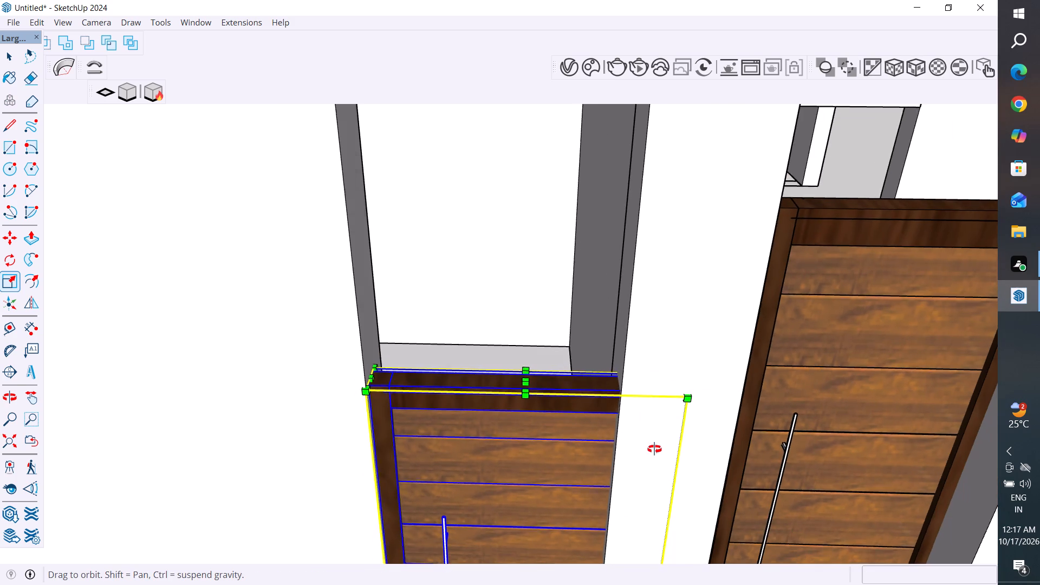
pyautogui.moveTo(654, 449); pyautogui.dragTo(641, 421, button='middle')
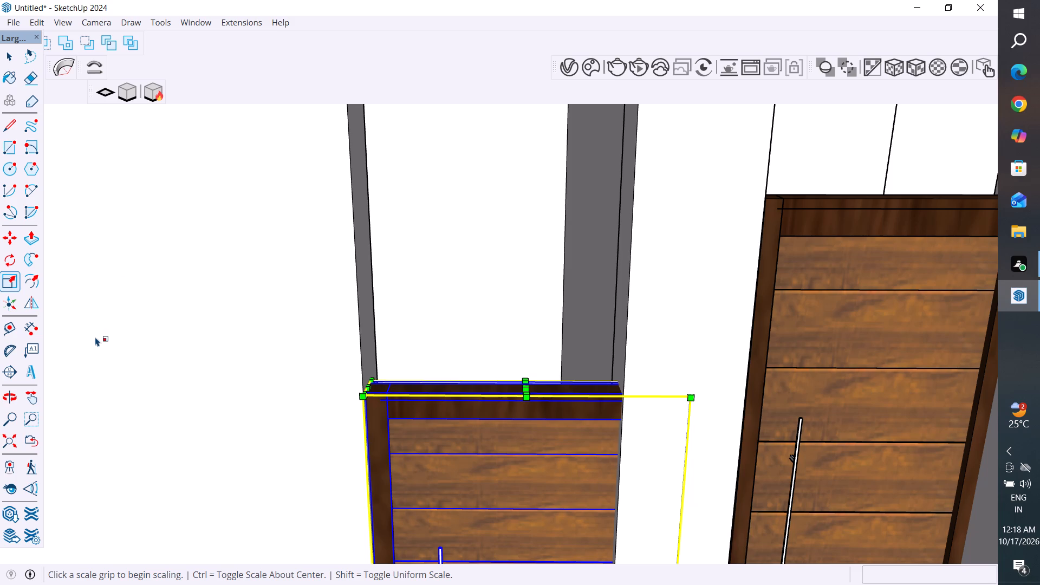
pyautogui.scroll(-6, 122, 139)
pyautogui.scroll(-6, 505, 302)
pyautogui.moveTo(447, 171); pyautogui.dragTo(456, 260, button='middle')
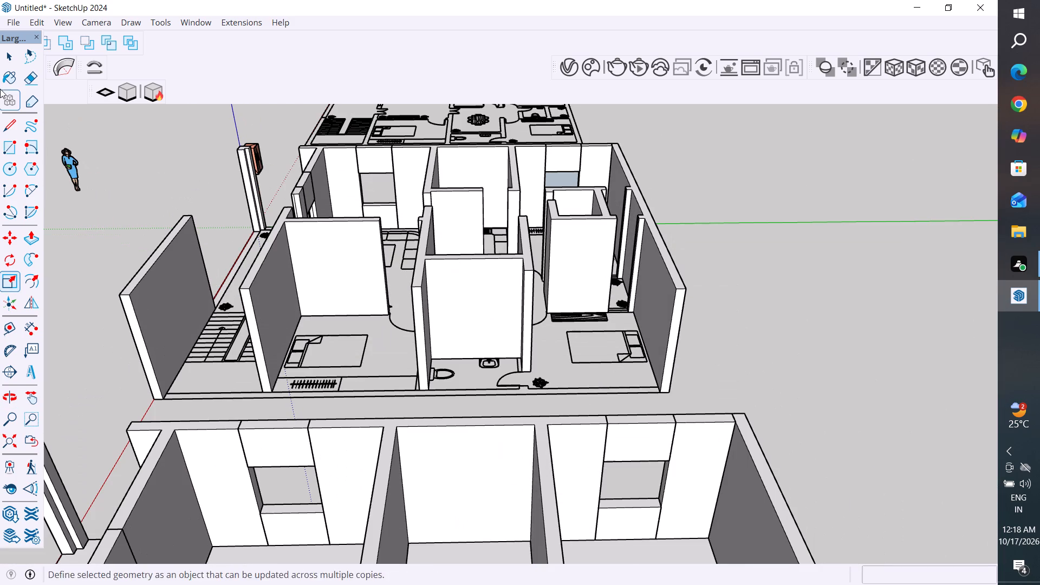
pyautogui.click(12, 48)
pyautogui.click(135, 131)
pyautogui.scroll(-6, 396, 220)
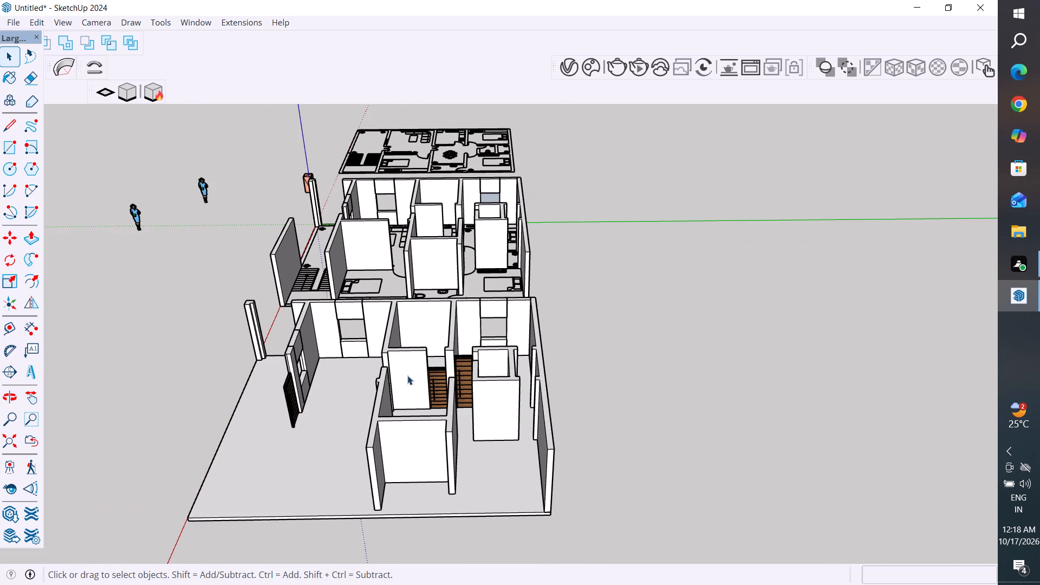
pyautogui.click(420, 443)
pyautogui.rightClick(420, 443)
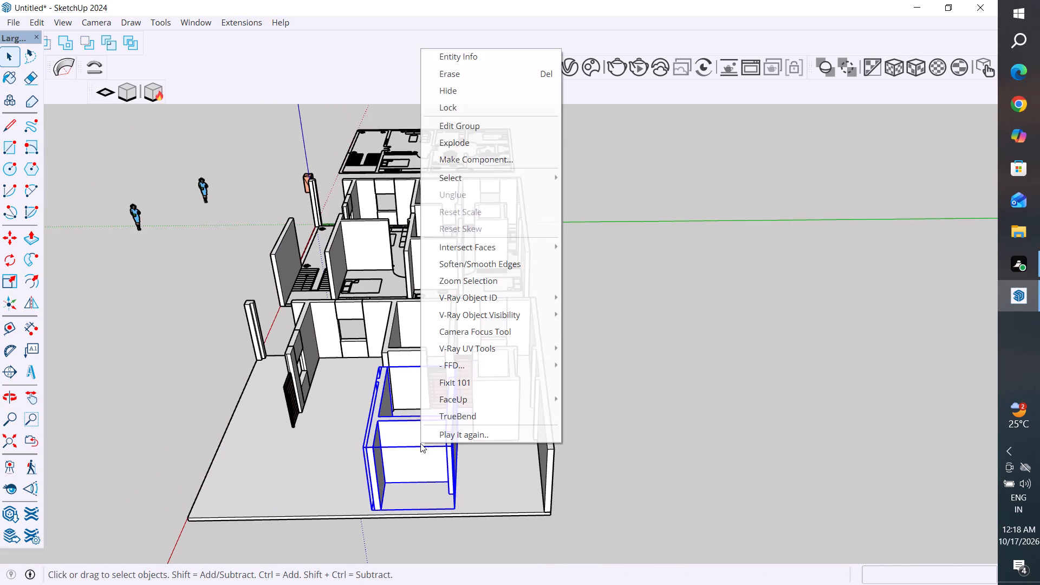
pyautogui.click(467, 96)
pyautogui.click(648, 253)
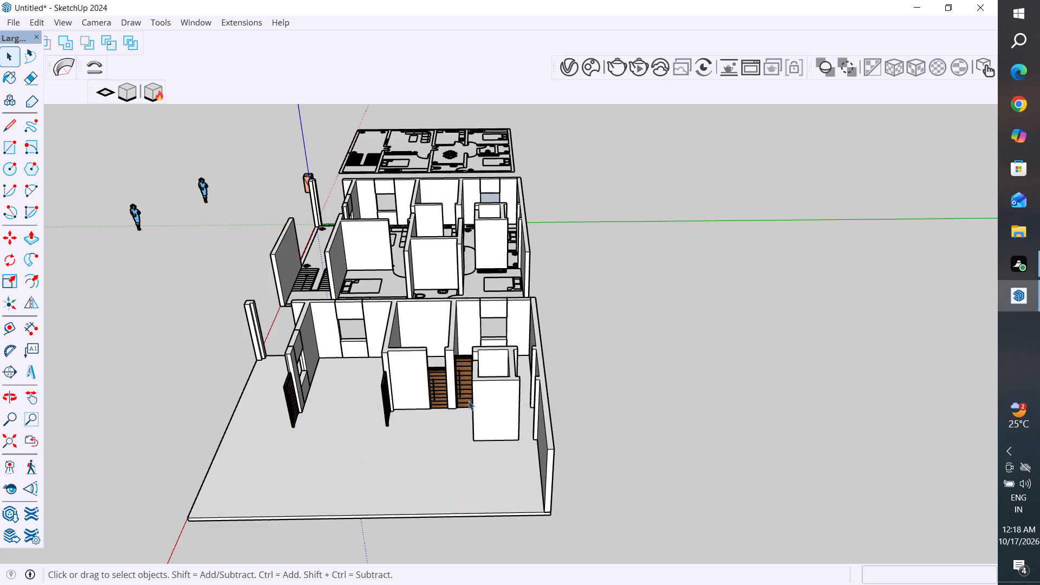
# Open the wall group around the shorter interior door and push its doorway end face back 4 13/16" to widen the opening.
pyautogui.scroll(8, 467, 395)
pyautogui.moveTo(442, 369); pyautogui.dragTo(349, 461, button='middle')
pyautogui.scroll(5, 295, 474)
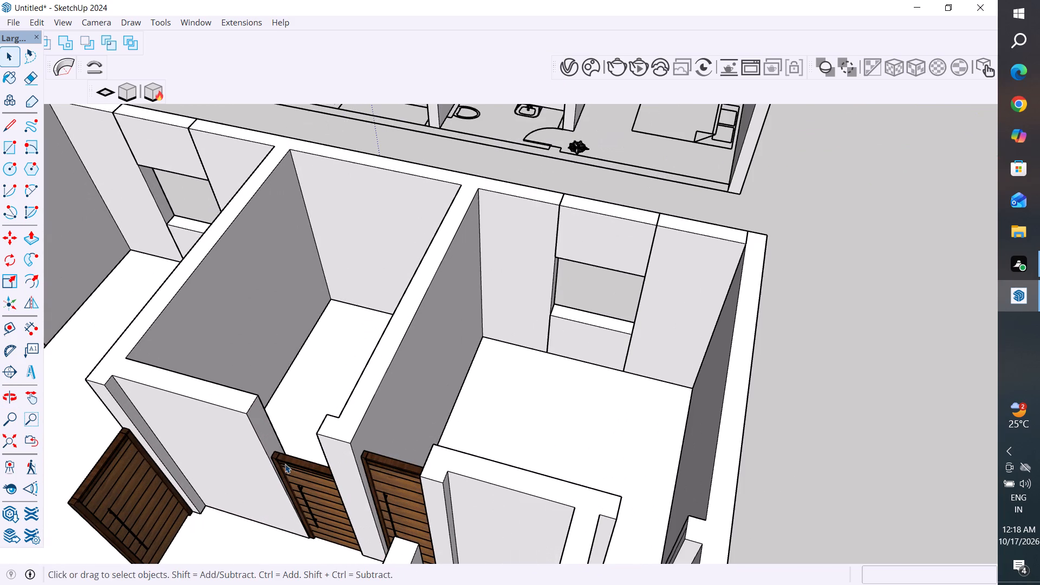
pyautogui.click(261, 423)
pyautogui.tripleClick(261, 423)
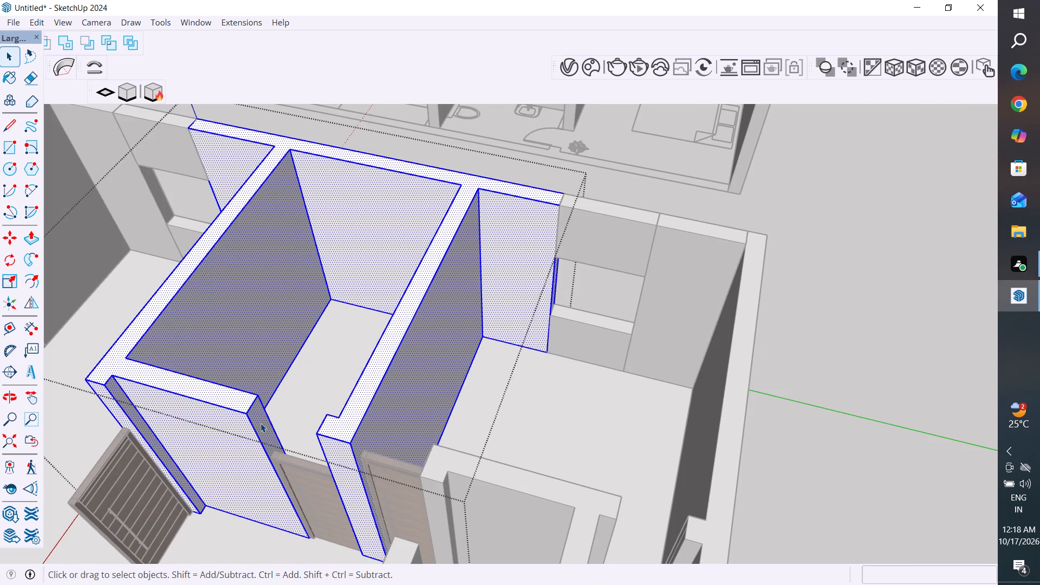
pyautogui.doubleClick(261, 423)
pyautogui.click(261, 423)
pyautogui.tripleClick(260, 422)
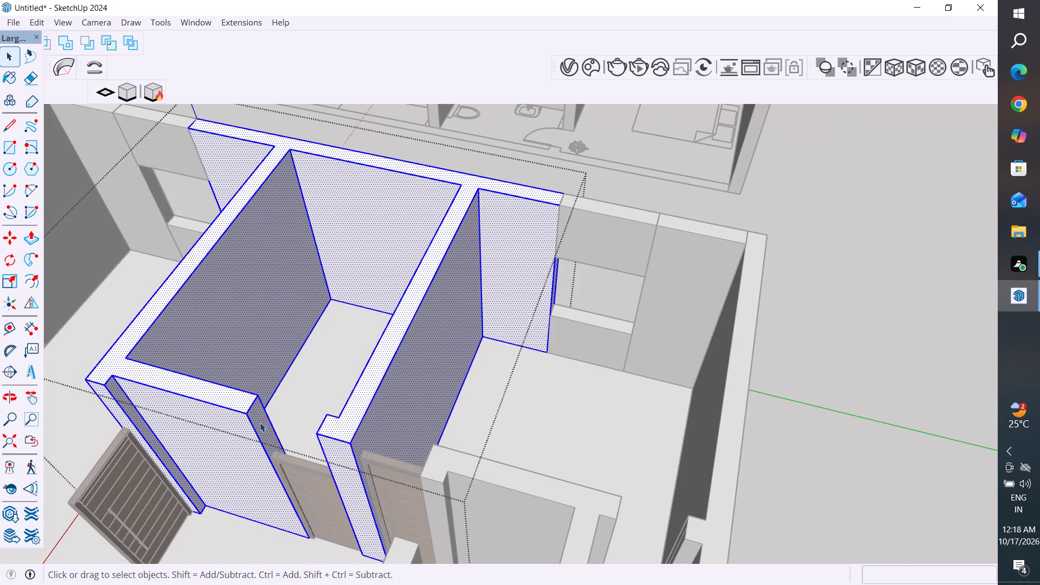
pyautogui.click(260, 422)
pyautogui.moveTo(260, 422); pyautogui.dragTo(263, 429)
pyautogui.moveTo(266, 425); pyautogui.dragTo(261, 428)
pyautogui.click(261, 417)
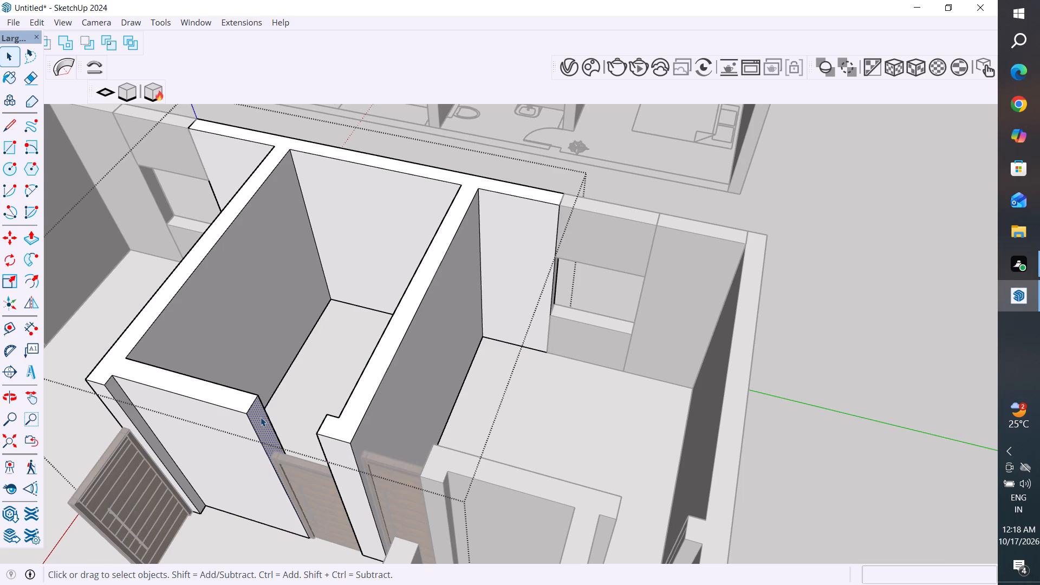
pyautogui.click(32, 245)
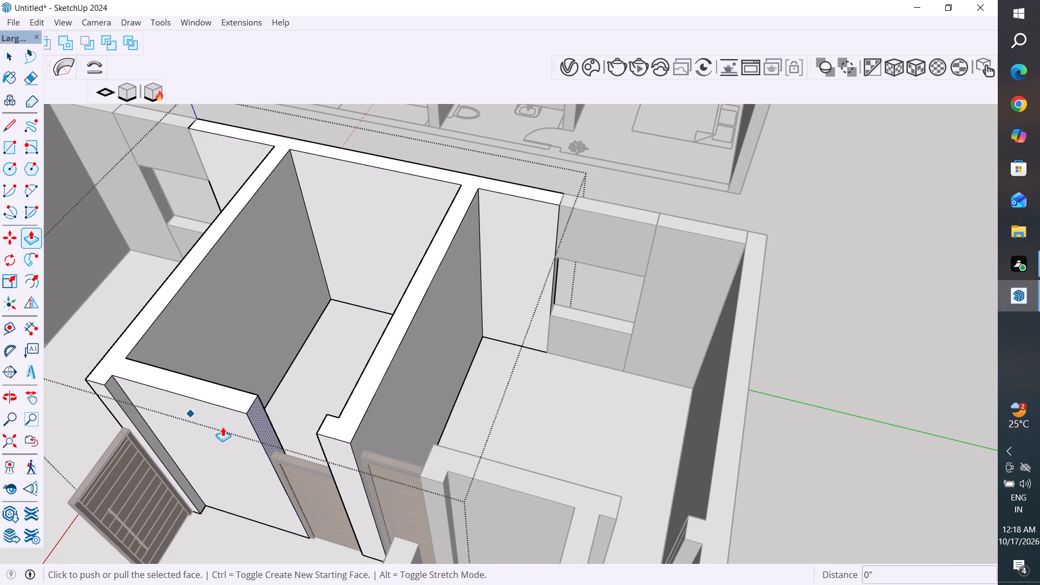
pyautogui.scroll(3, 255, 418)
pyautogui.click(262, 415)
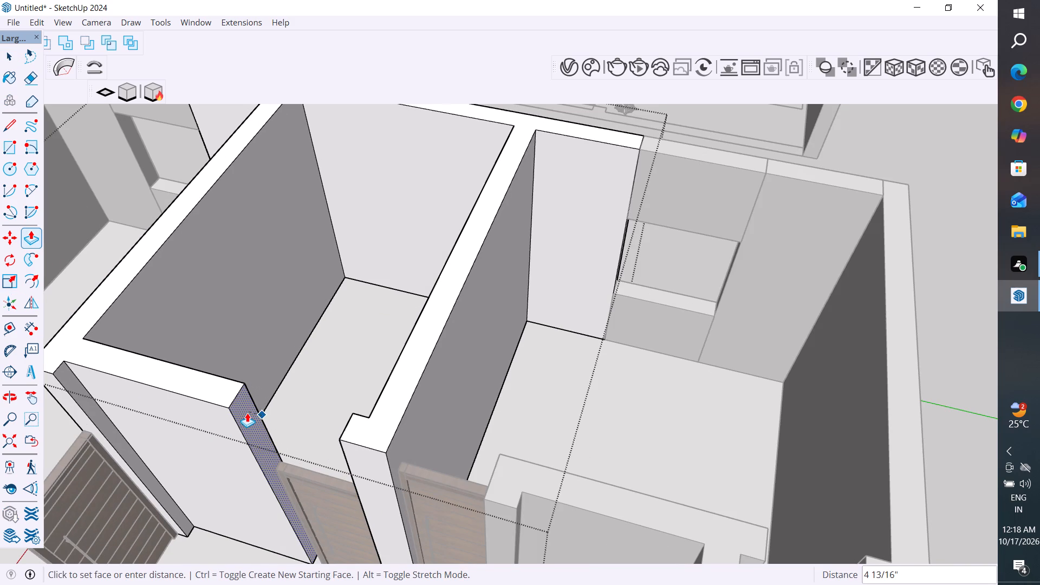
pyautogui.click(247, 413)
pyautogui.click(9, 59)
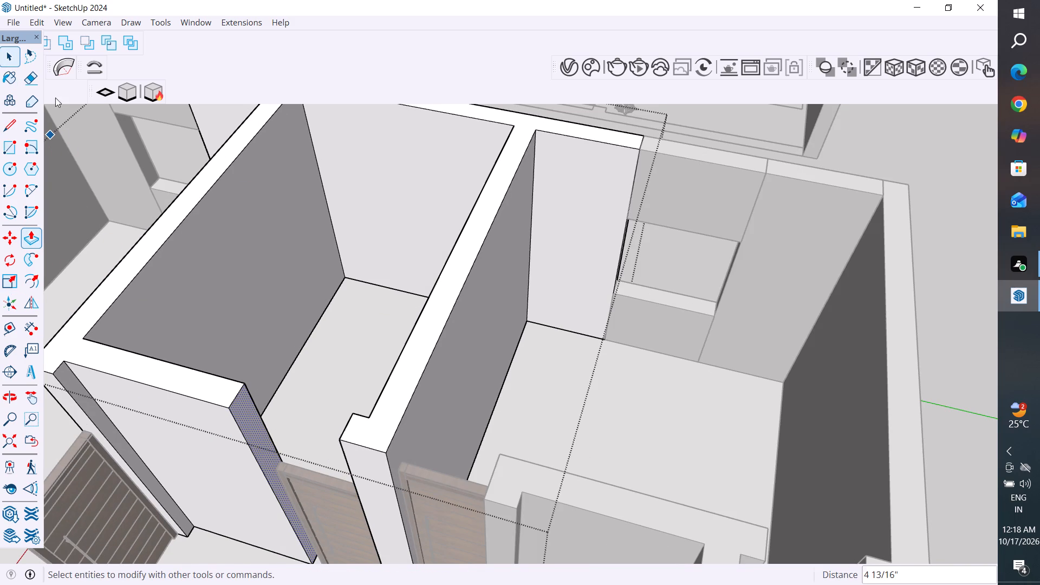
# Close the wall group and move the shorter interior door 4 13/16" sideways against the pushed-back doorway end face.
pyautogui.scroll(-5, 454, 378)
pyautogui.click(783, 248)
pyautogui.scroll(-3, 325, 400)
pyautogui.moveTo(338, 456); pyautogui.dragTo(426, 369, button='middle')
pyautogui.scroll(4, 468, 396)
pyautogui.moveTo(466, 389); pyautogui.dragTo(446, 395, button='middle')
pyautogui.click(411, 425)
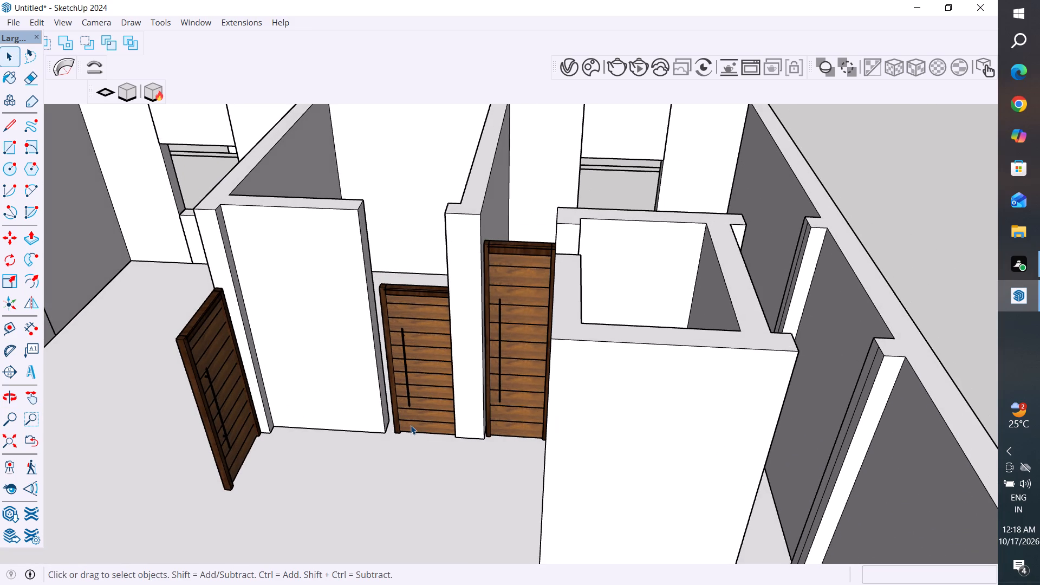
pyautogui.scroll(4, 393, 437)
pyautogui.press('m')
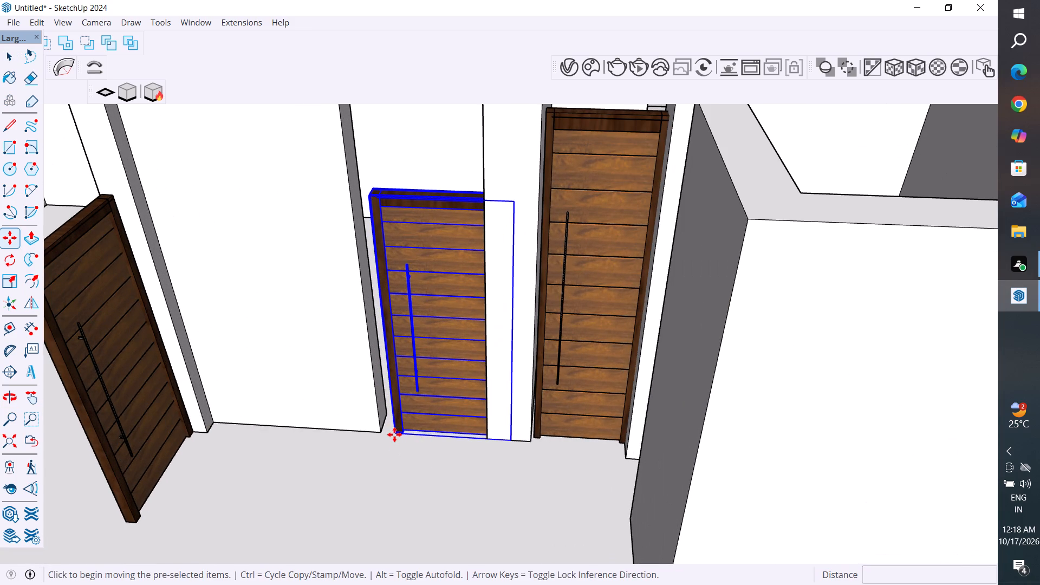
pyautogui.click(394, 434)
pyautogui.click(375, 436)
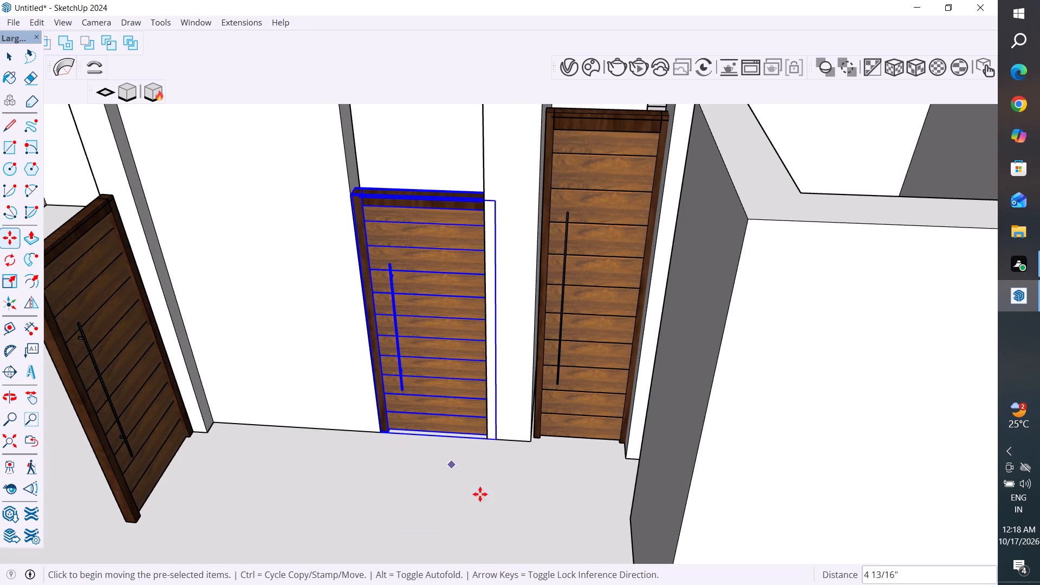
pyautogui.moveTo(501, 511); pyautogui.dragTo(570, 582, button='middle')
pyautogui.click(19, 56)
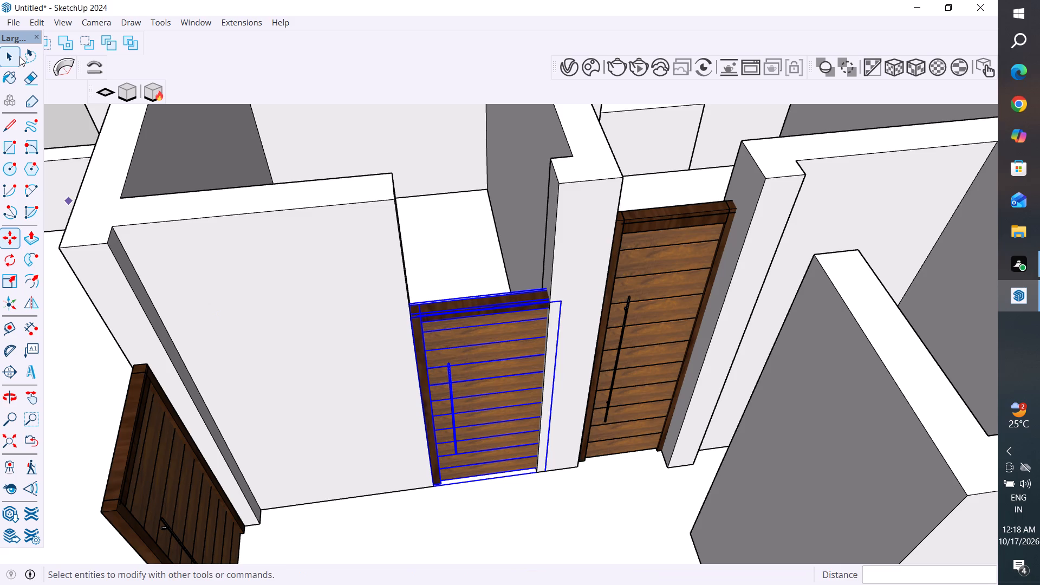
pyautogui.scroll(-11, 379, 384)
pyautogui.click(746, 281)
# Reopen the wall group and push the end face beside the shorter interior door back slightly to widen its opening further.
pyautogui.scroll(3, 331, 330)
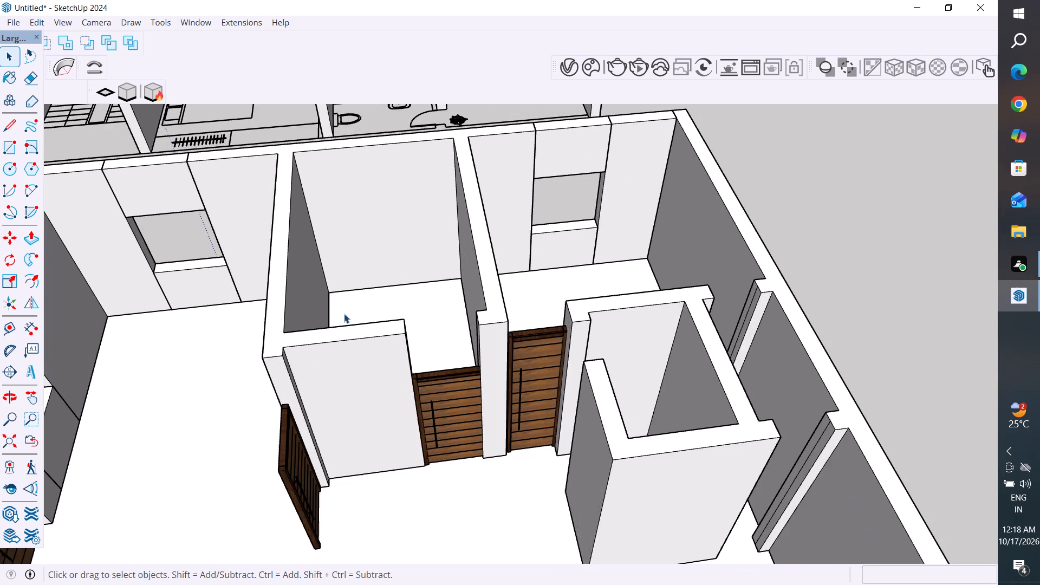
pyautogui.moveTo(431, 381); pyautogui.dragTo(366, 402, button='middle')
pyautogui.scroll(4, 385, 412)
pyautogui.moveTo(406, 421); pyautogui.dragTo(451, 515, button='middle')
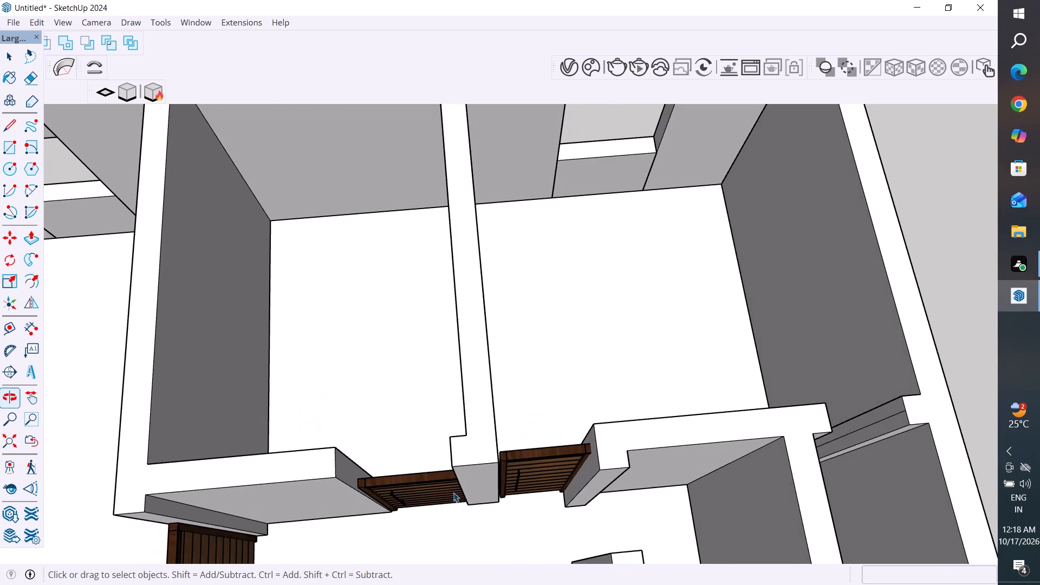
pyautogui.moveTo(424, 487); pyautogui.dragTo(447, 380, button='middle')
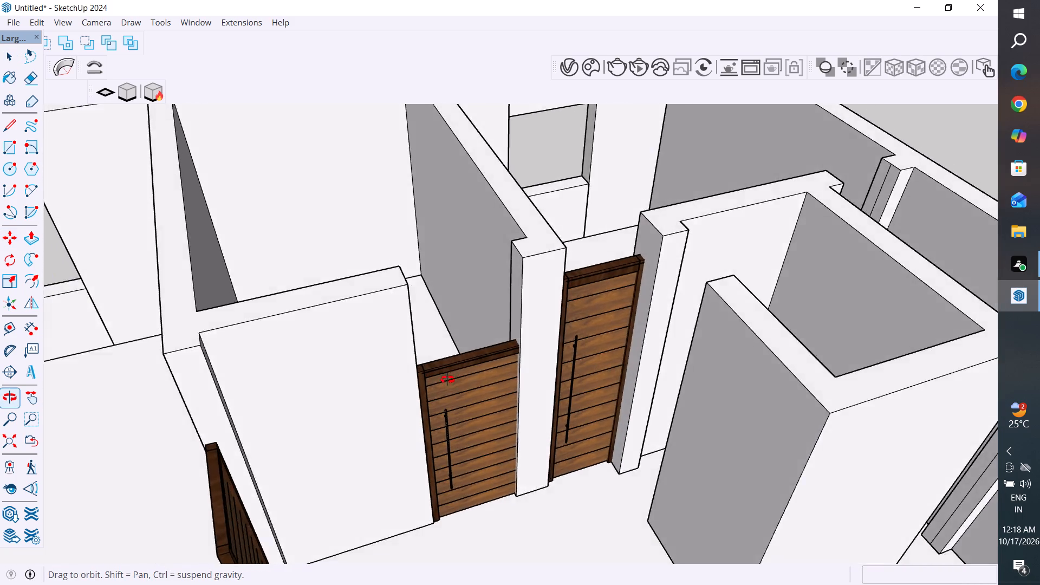
pyautogui.moveTo(447, 380); pyautogui.dragTo(446, 381, button='middle')
pyautogui.moveTo(496, 426); pyautogui.dragTo(261, 464, button='middle')
pyautogui.scroll(3, 229, 214)
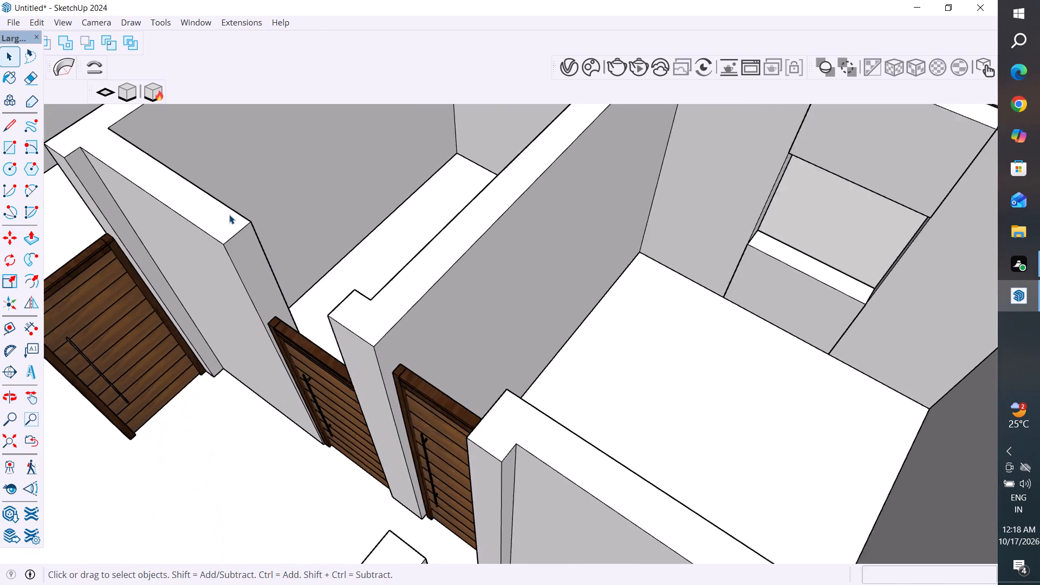
pyautogui.scroll(5, 229, 214)
pyautogui.tripleClick(260, 266)
pyautogui.click(260, 266)
pyautogui.click(247, 291)
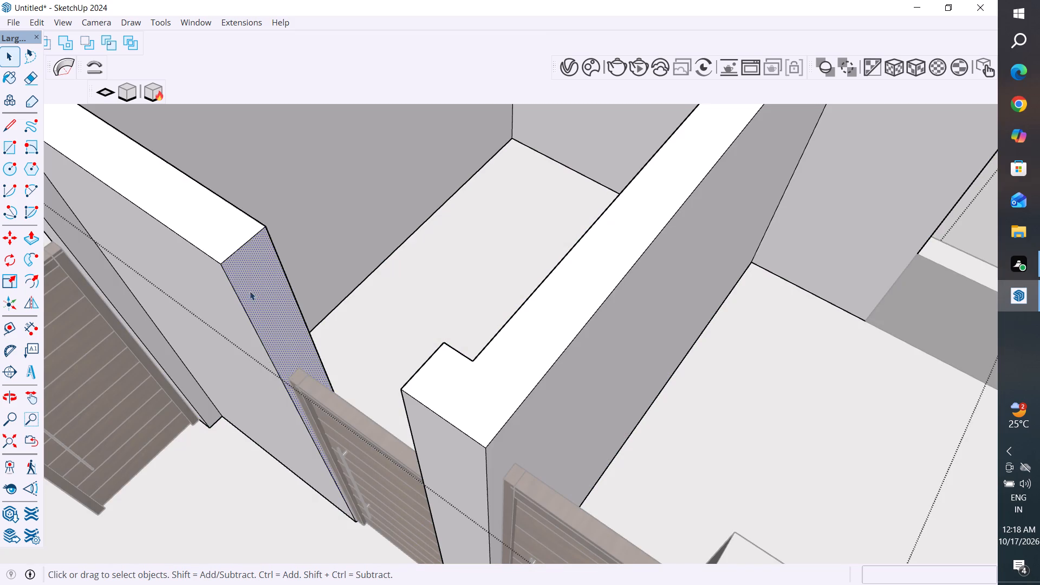
pyautogui.moveTo(298, 311); pyautogui.dragTo(329, 304, button='middle')
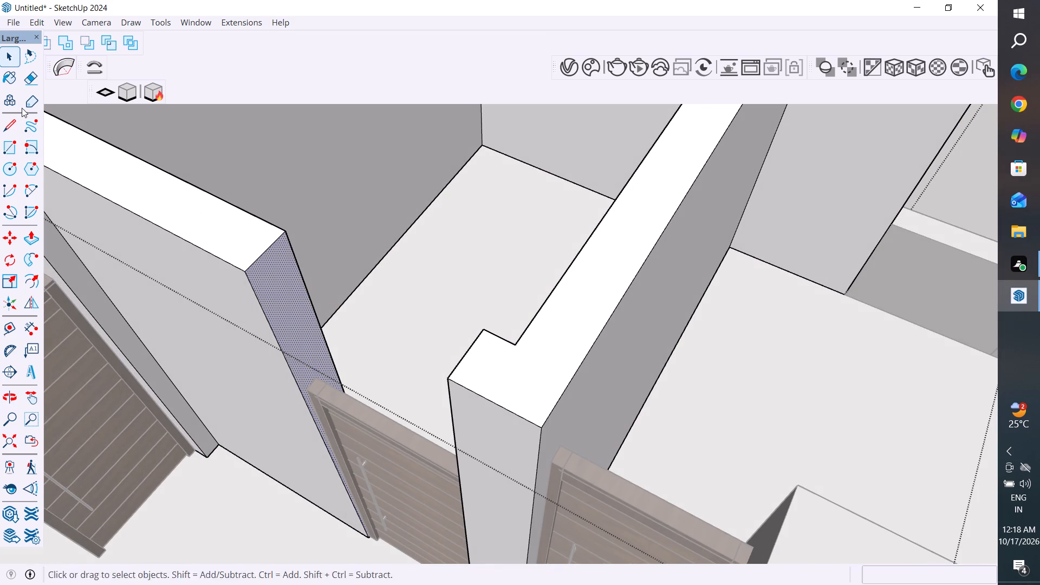
pyautogui.click(28, 236)
pyautogui.click(287, 289)
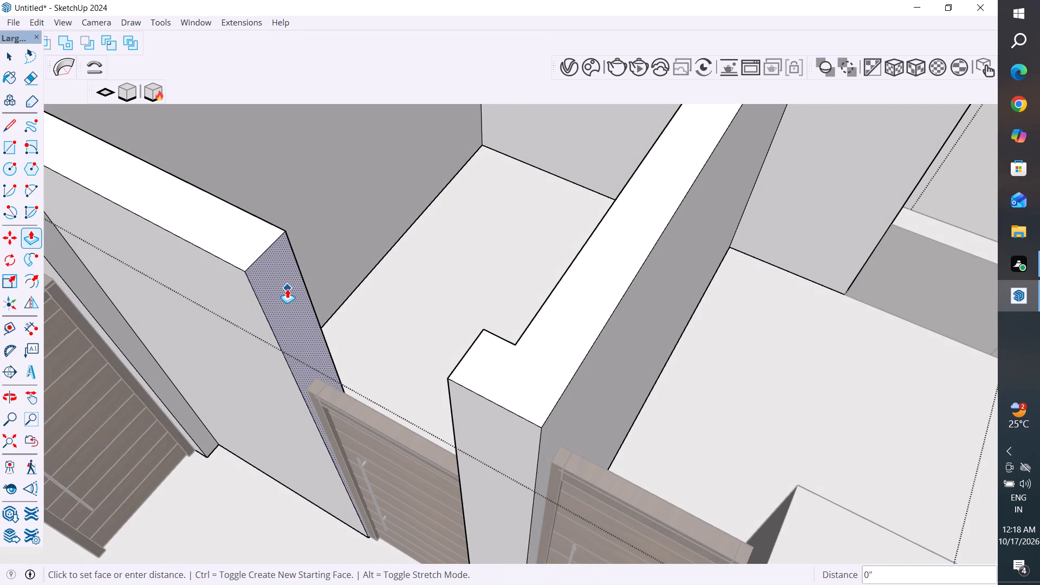
pyautogui.click(273, 287)
pyautogui.click(11, 58)
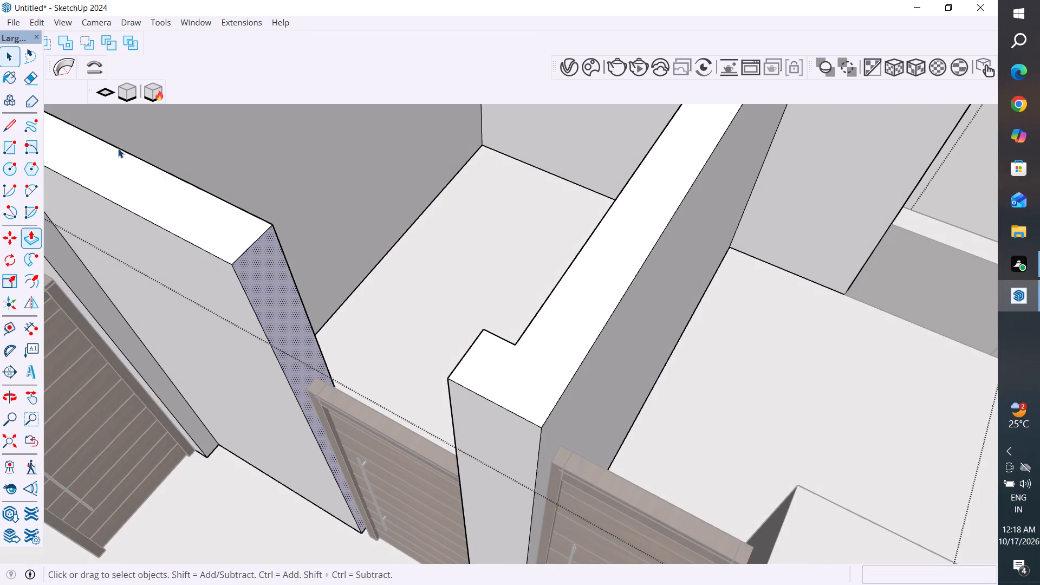
pyautogui.click(420, 297)
pyautogui.scroll(-5, 420, 297)
pyautogui.moveTo(441, 327); pyautogui.dragTo(502, 294, button='middle')
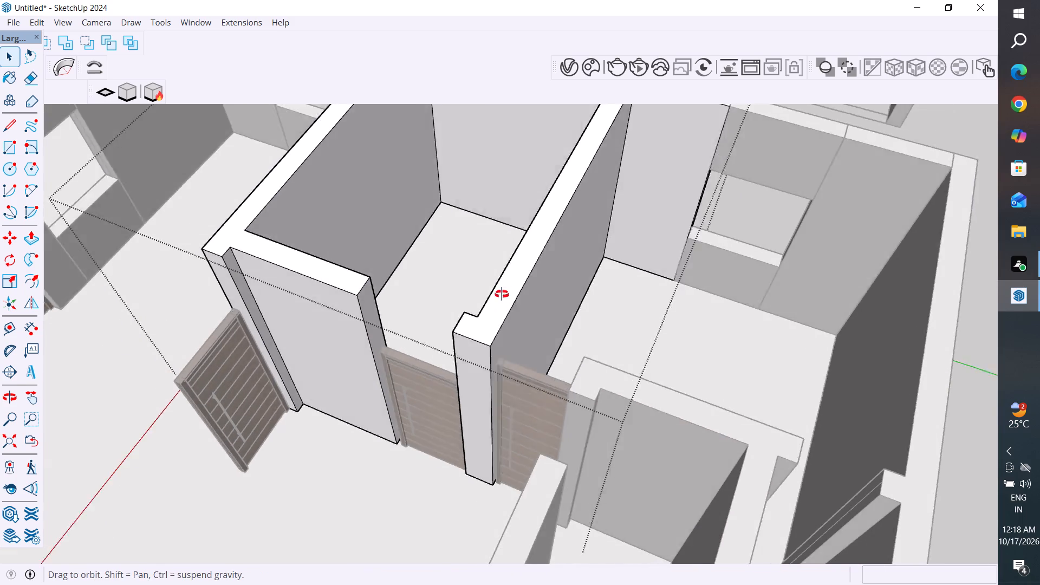
pyautogui.moveTo(502, 294); pyautogui.dragTo(503, 289, button='middle')
pyautogui.click(974, 205)
# Move the shorter interior door 2 1/2" sideways from its bottom corner to meet the wall end of the widened opening.
pyautogui.moveTo(435, 365); pyautogui.dragTo(534, 317, button='middle')
pyautogui.scroll(1, 534, 331)
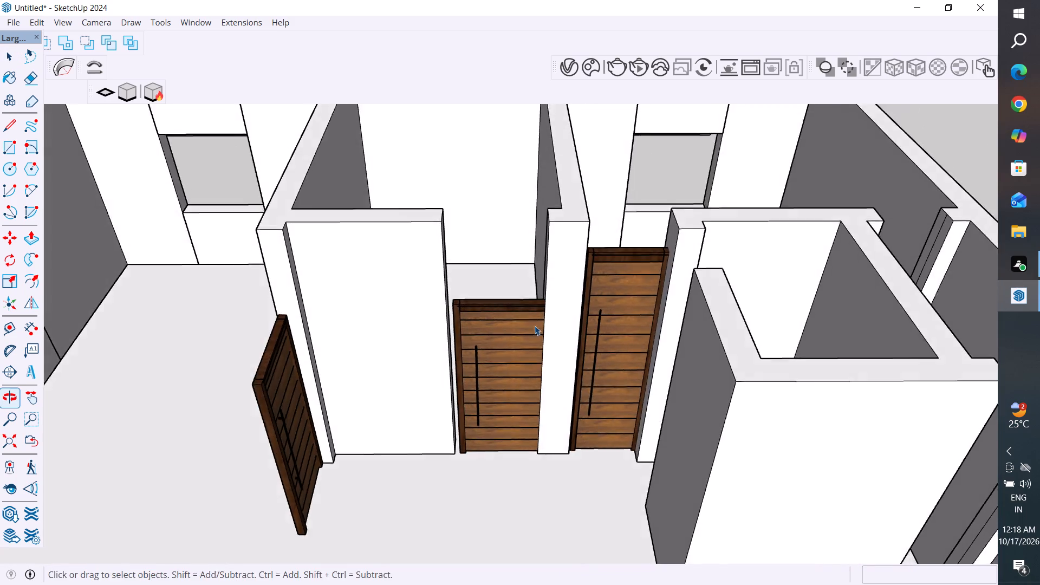
pyautogui.scroll(2, 535, 326)
pyautogui.moveTo(474, 350); pyautogui.dragTo(490, 363, button='middle')
pyautogui.scroll(3, 475, 346)
pyautogui.scroll(-4, 461, 388)
pyautogui.scroll(2, 484, 450)
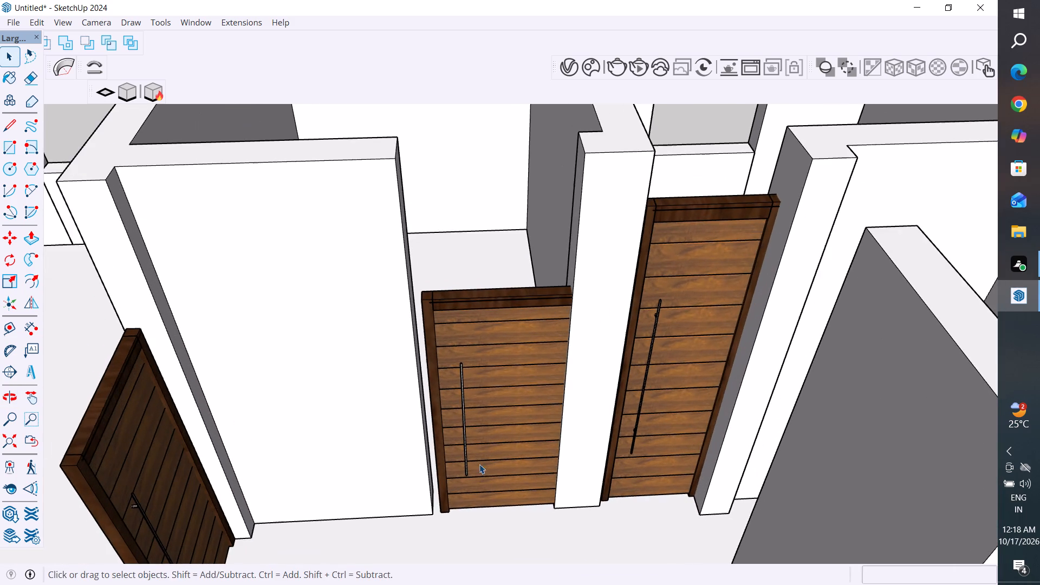
pyautogui.moveTo(447, 489); pyautogui.dragTo(419, 408, button='middle')
pyautogui.scroll(3, 425, 459)
pyautogui.moveTo(425, 454); pyautogui.dragTo(421, 441, button='middle')
pyautogui.click(409, 434)
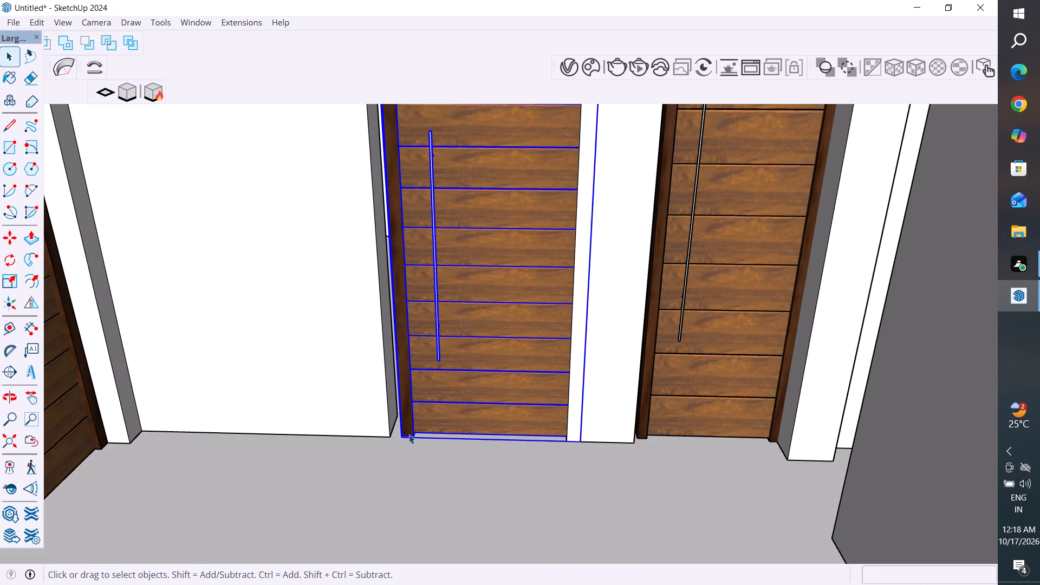
pyautogui.press('m')
pyautogui.click(401, 439)
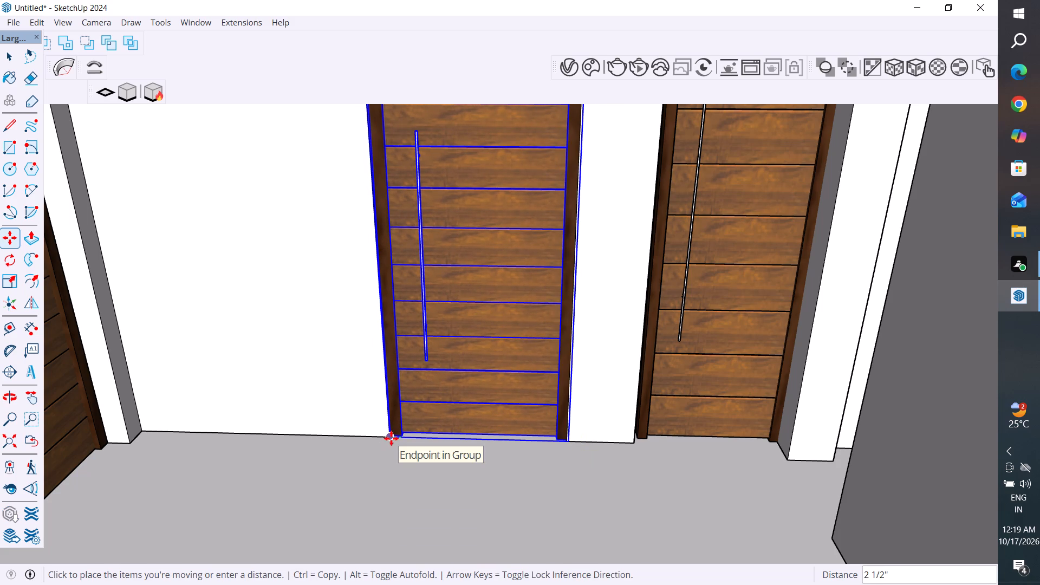
pyautogui.click(391, 438)
pyautogui.scroll(-6, 465, 477)
pyautogui.moveTo(513, 423); pyautogui.dragTo(512, 503, button='middle')
pyautogui.scroll(-10, 288, 391)
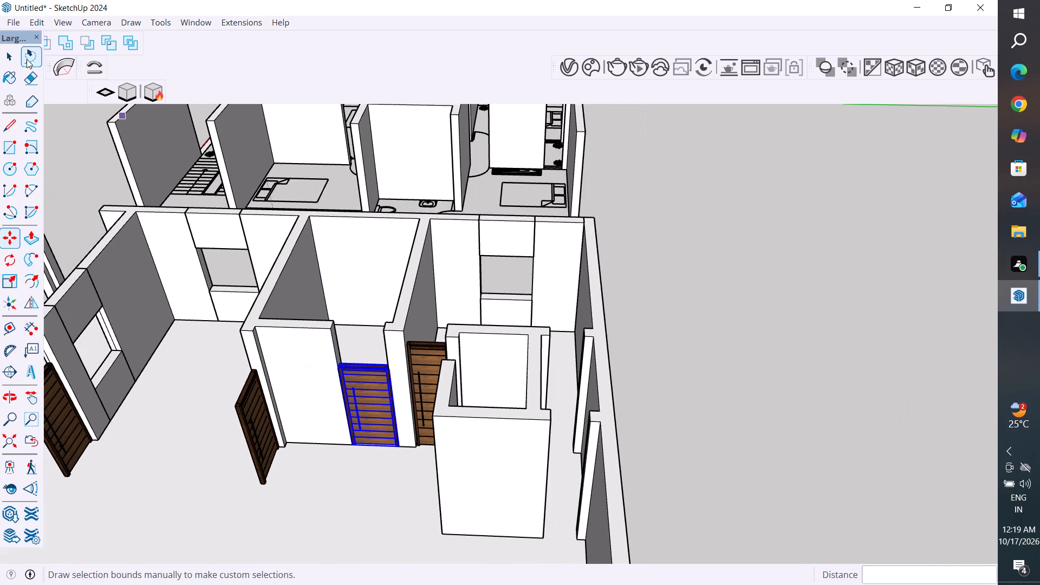
pyautogui.click(16, 53)
pyautogui.click(80, 160)
# Move the shorter interior door slightly through the wall thickness, toward the room side of its doorway.
pyautogui.scroll(3, 382, 378)
pyautogui.moveTo(395, 398); pyautogui.dragTo(477, 400, button='middle')
pyautogui.scroll(8, 494, 400)
pyautogui.moveTo(538, 386); pyautogui.dragTo(524, 418, button='middle')
pyautogui.scroll(2, 405, 445)
pyautogui.moveTo(441, 459); pyautogui.dragTo(396, 474, button='middle')
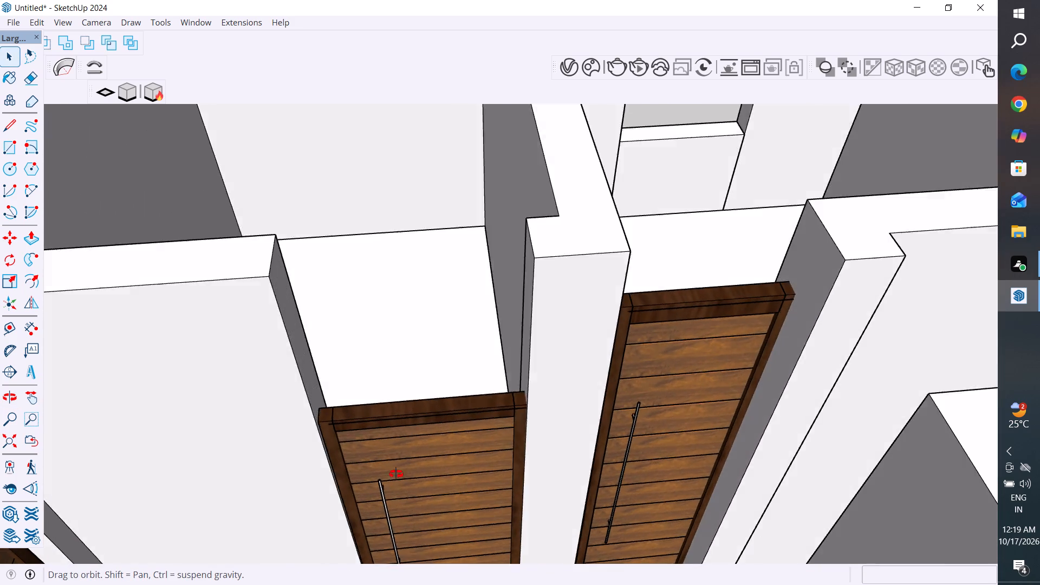
pyautogui.moveTo(396, 474); pyautogui.dragTo(382, 524, button='middle')
pyautogui.scroll(-3, 379, 325)
pyautogui.moveTo(412, 392); pyautogui.dragTo(387, 428, button='middle')
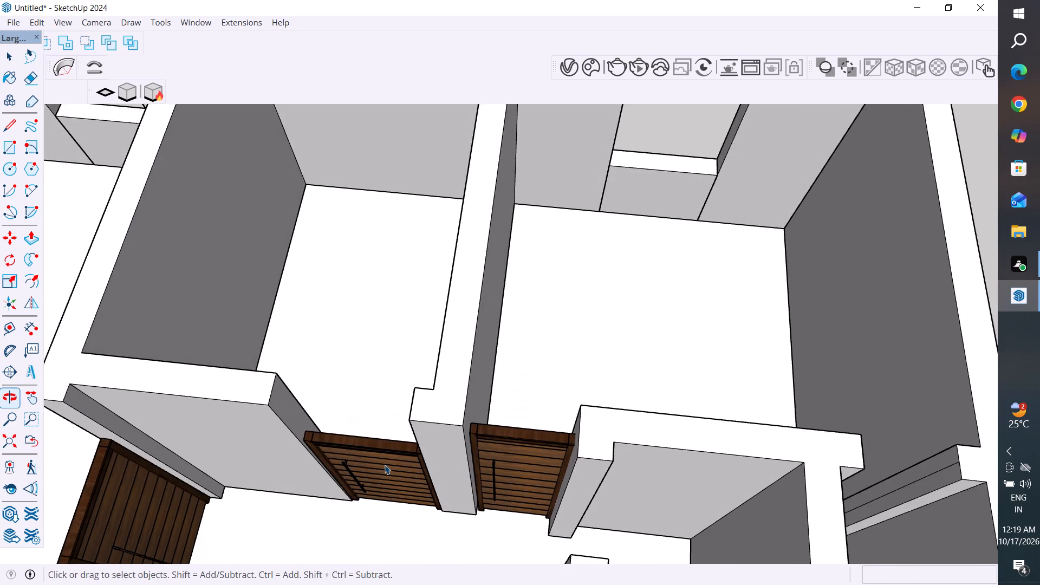
pyautogui.scroll(3, 385, 465)
pyautogui.moveTo(417, 478); pyautogui.dragTo(393, 515, button='middle')
pyautogui.scroll(1, 316, 517)
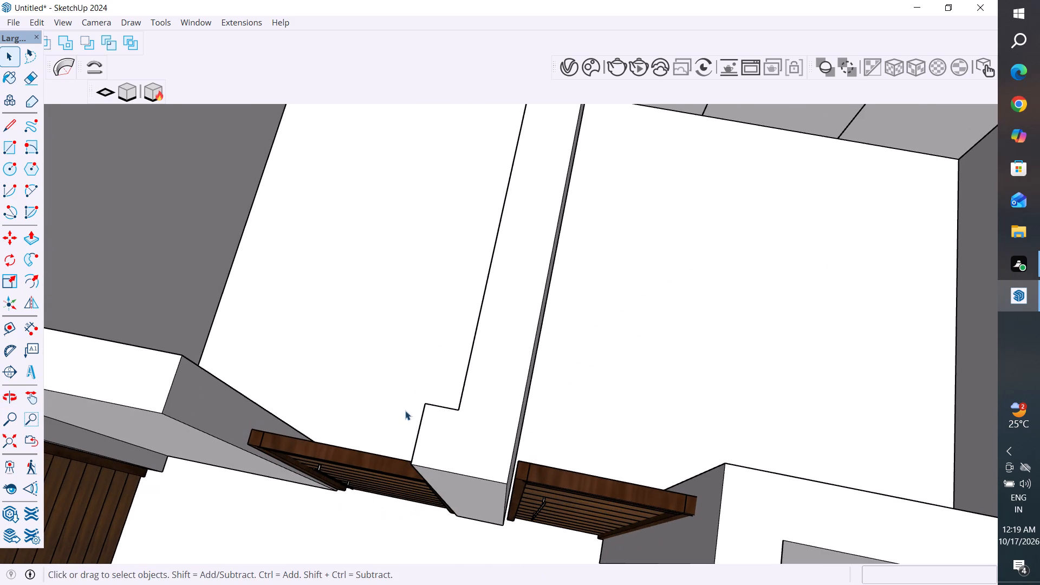
pyautogui.moveTo(405, 441); pyautogui.dragTo(380, 522, button='middle')
pyautogui.scroll(3, 341, 458)
pyautogui.click(327, 460)
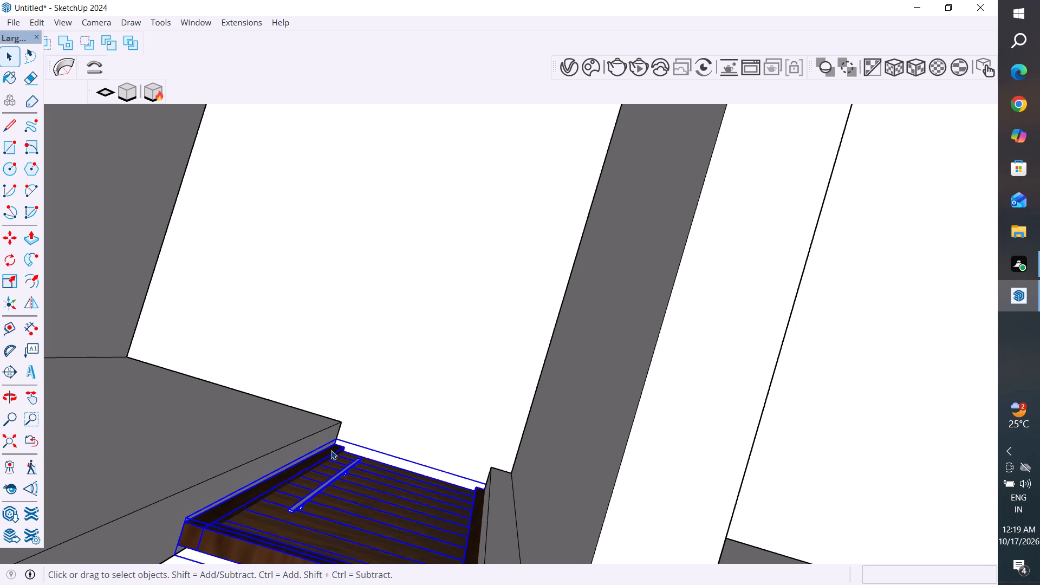
pyautogui.press('m')
pyautogui.scroll(7, 331, 450)
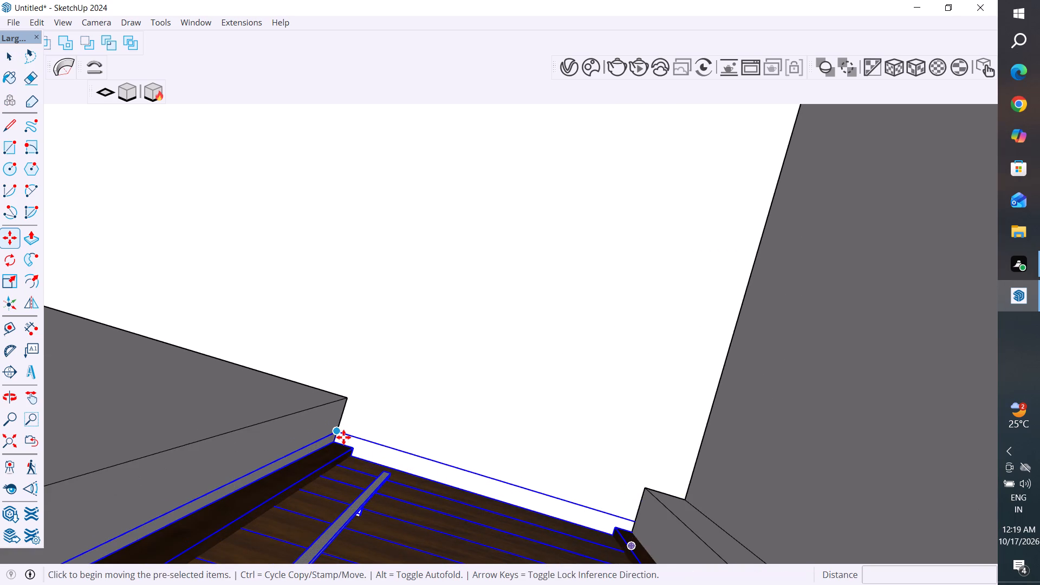
pyautogui.scroll(1, 343, 437)
pyautogui.click(343, 431)
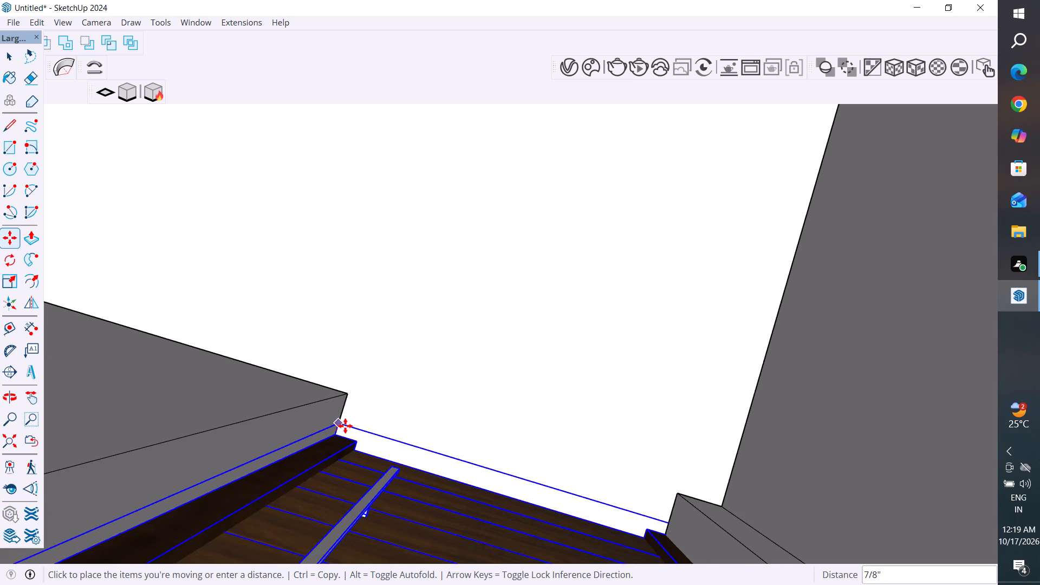
pyautogui.click(344, 419)
pyautogui.scroll(-6, 454, 396)
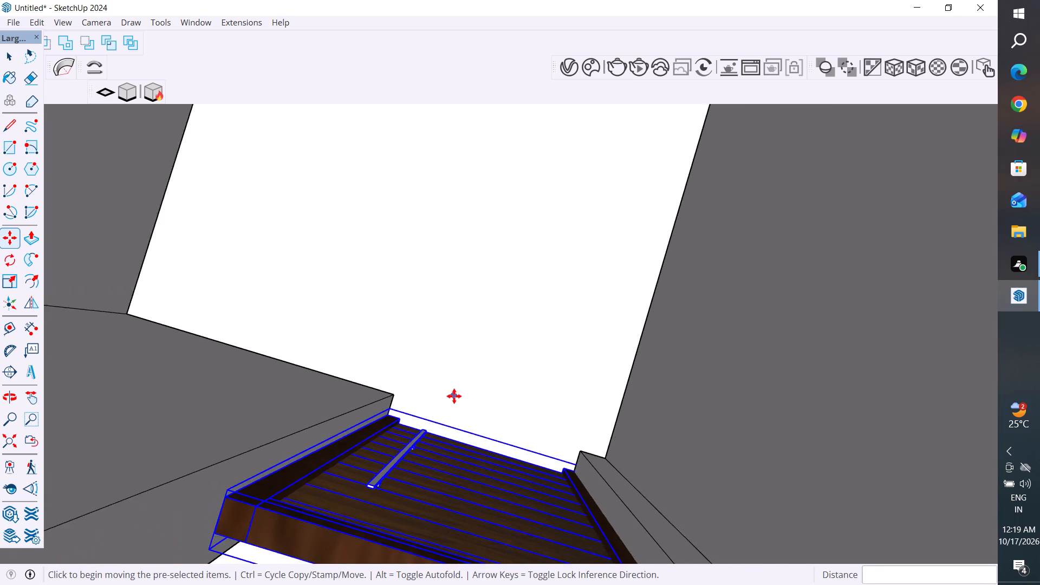
pyautogui.scroll(-4, 454, 396)
pyautogui.press('Escape')
pyautogui.press('Escape')
pyautogui.click(2, 60)
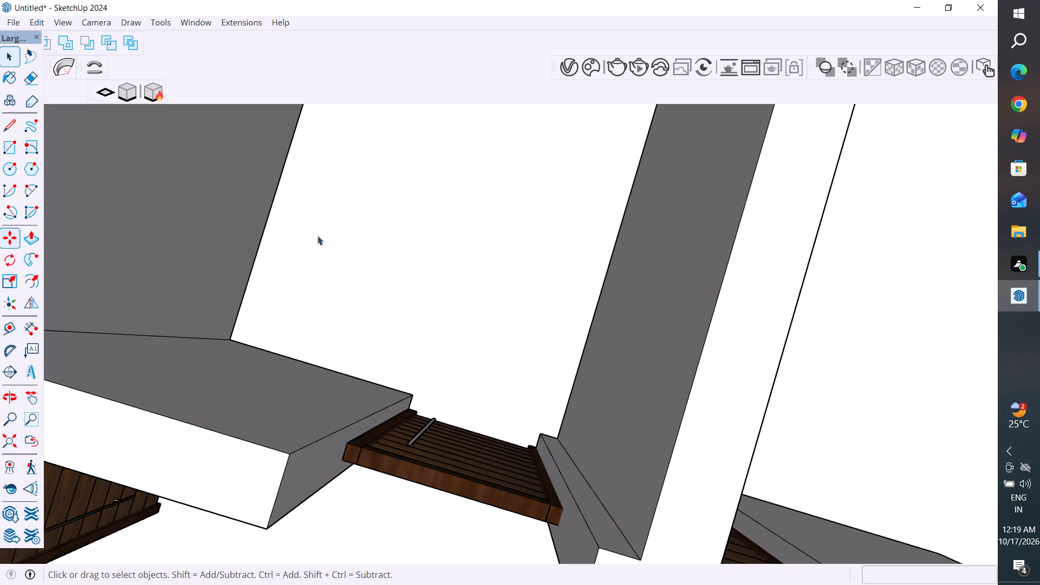
# Delete the taller of the two neighbouring interior doors.
pyautogui.scroll(-12, 382, 298)
pyautogui.scroll(1, 421, 403)
pyautogui.moveTo(455, 409); pyautogui.dragTo(610, 161, button='middle')
pyautogui.click(836, 208)
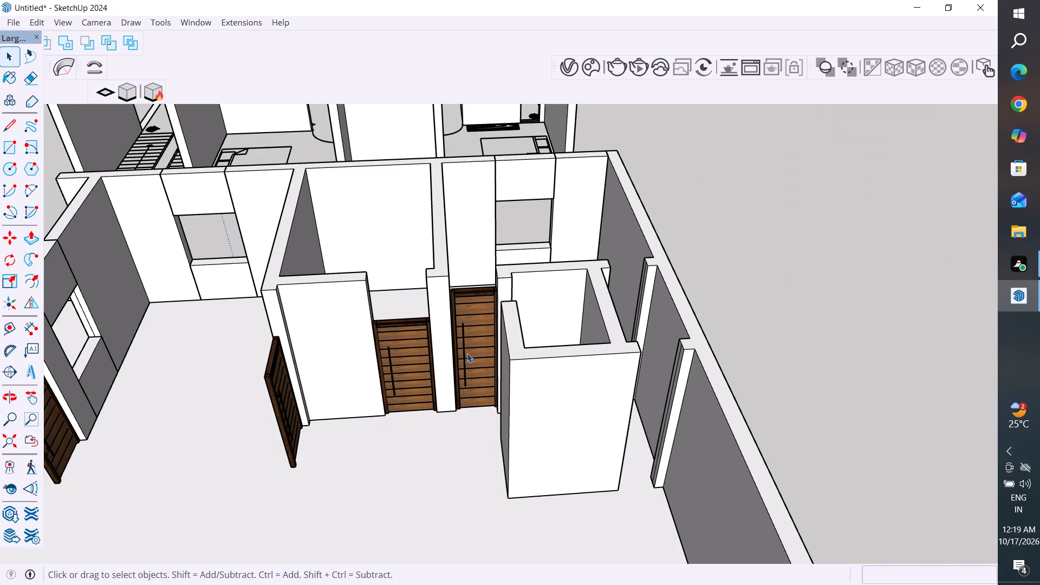
pyautogui.moveTo(496, 368); pyautogui.dragTo(538, 361, button='middle')
pyautogui.click(518, 328)
pyautogui.press('Delete')
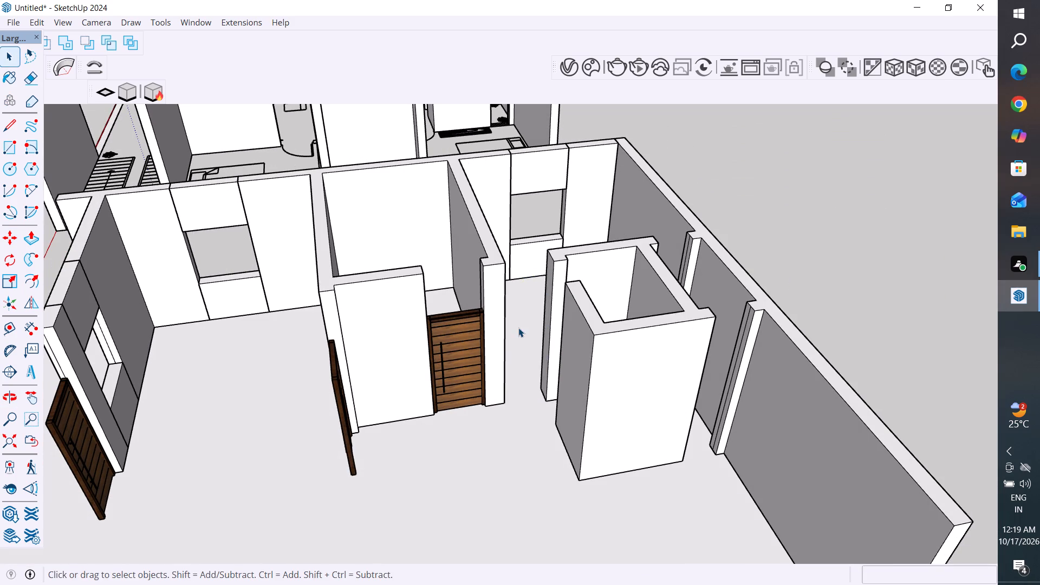
# Examine the walls and doorway openings around the small free-standing room beside the shorter interior door.
pyautogui.moveTo(526, 346); pyautogui.dragTo(498, 397, button='middle')
pyautogui.moveTo(528, 420); pyautogui.dragTo(566, 470, button='middle')
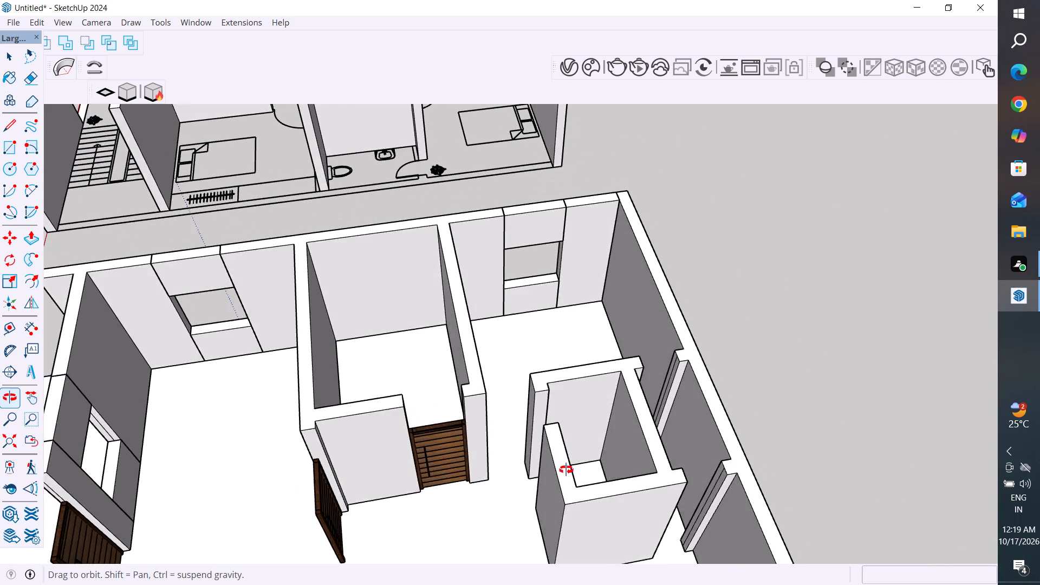
pyautogui.moveTo(566, 470); pyautogui.dragTo(597, 491, button='middle')
pyautogui.scroll(2, 580, 448)
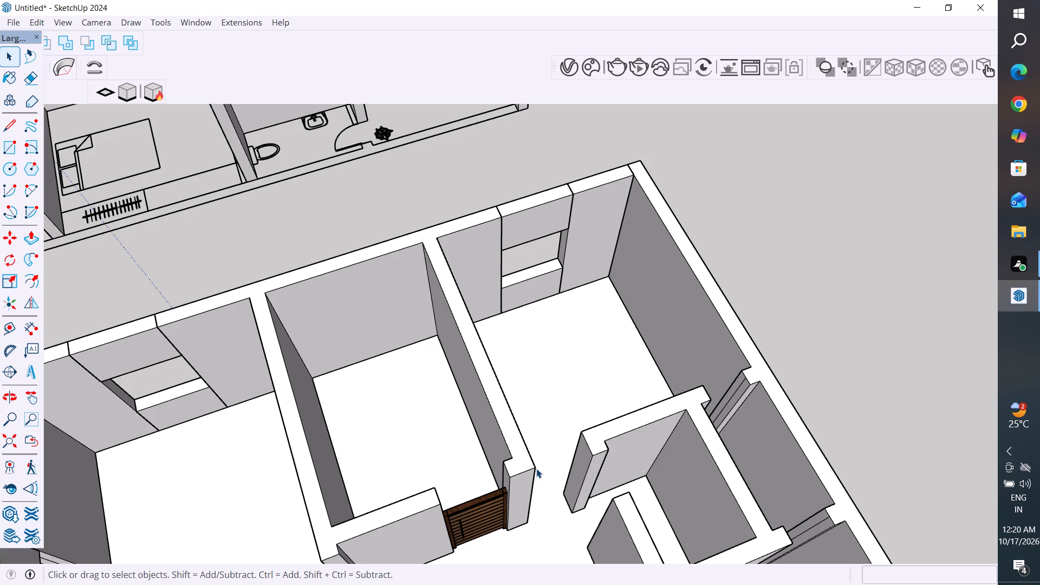
pyautogui.scroll(-4, 609, 312)
pyautogui.moveTo(595, 476); pyautogui.dragTo(523, 466, button='middle')
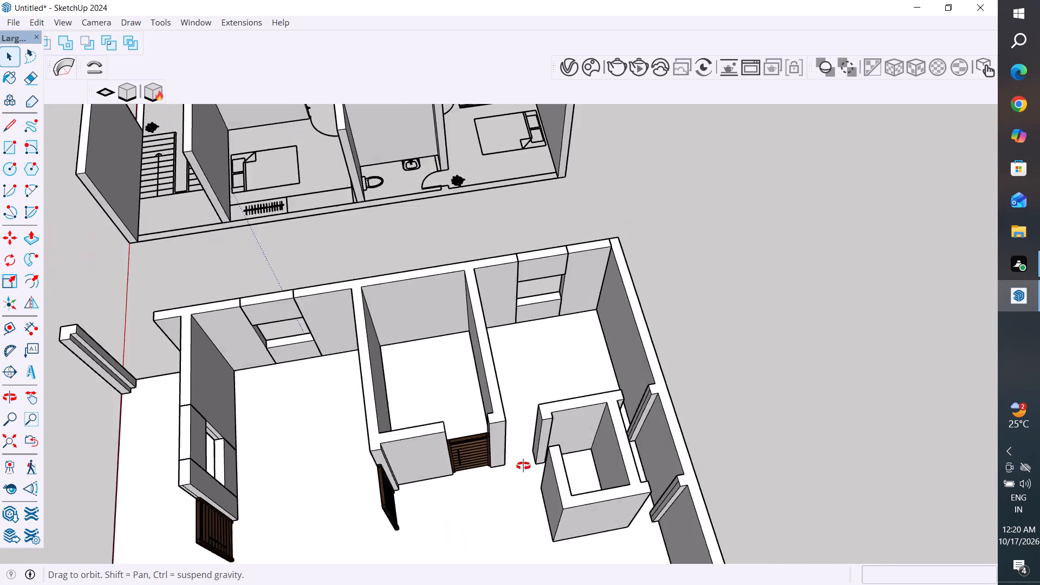
pyautogui.moveTo(523, 466); pyautogui.dragTo(568, 453, button='middle')
pyautogui.scroll(3, 550, 347)
pyautogui.moveTo(547, 437); pyautogui.dragTo(560, 441, button='middle')
pyautogui.scroll(4, 573, 430)
pyautogui.moveTo(562, 433); pyautogui.dragTo(622, 467, button='middle')
pyautogui.scroll(3, 632, 459)
pyautogui.scroll(-4, 591, 379)
pyautogui.moveTo(620, 473); pyautogui.dragTo(675, 409, button='middle')
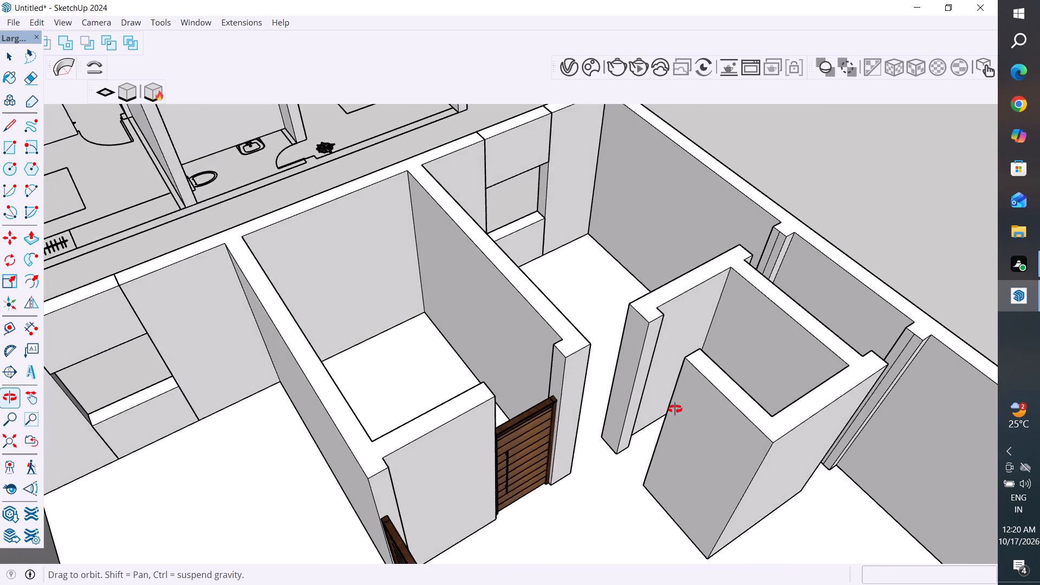
pyautogui.moveTo(675, 409); pyautogui.dragTo(679, 411, button='middle')
pyautogui.scroll(-4, 571, 414)
pyautogui.scroll(2, 662, 450)
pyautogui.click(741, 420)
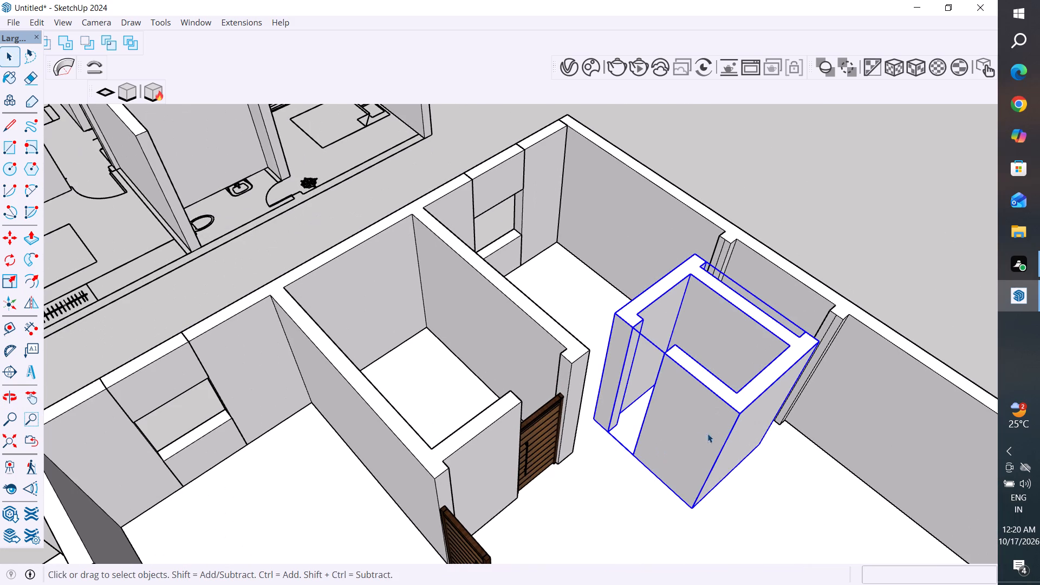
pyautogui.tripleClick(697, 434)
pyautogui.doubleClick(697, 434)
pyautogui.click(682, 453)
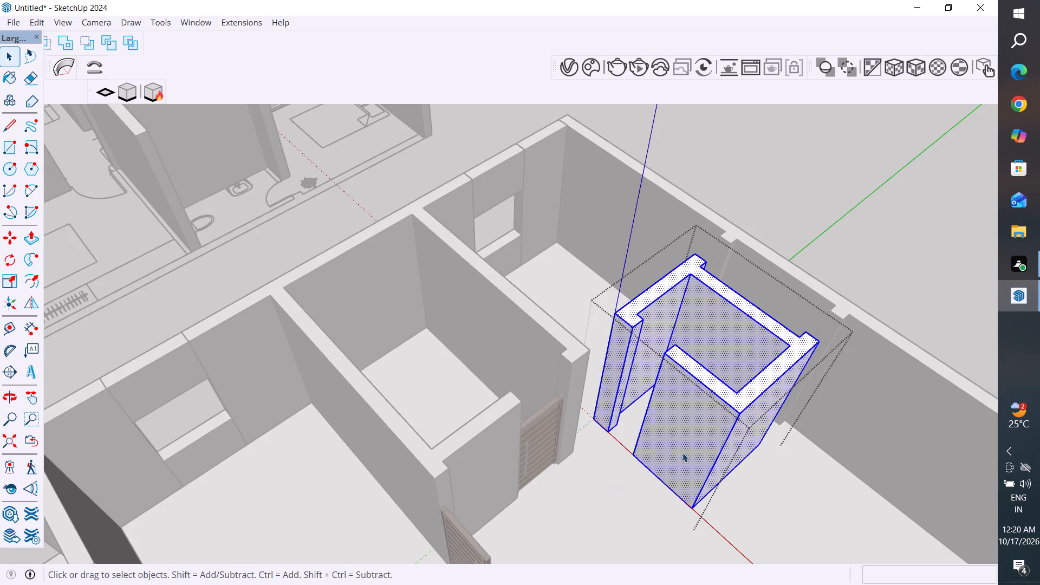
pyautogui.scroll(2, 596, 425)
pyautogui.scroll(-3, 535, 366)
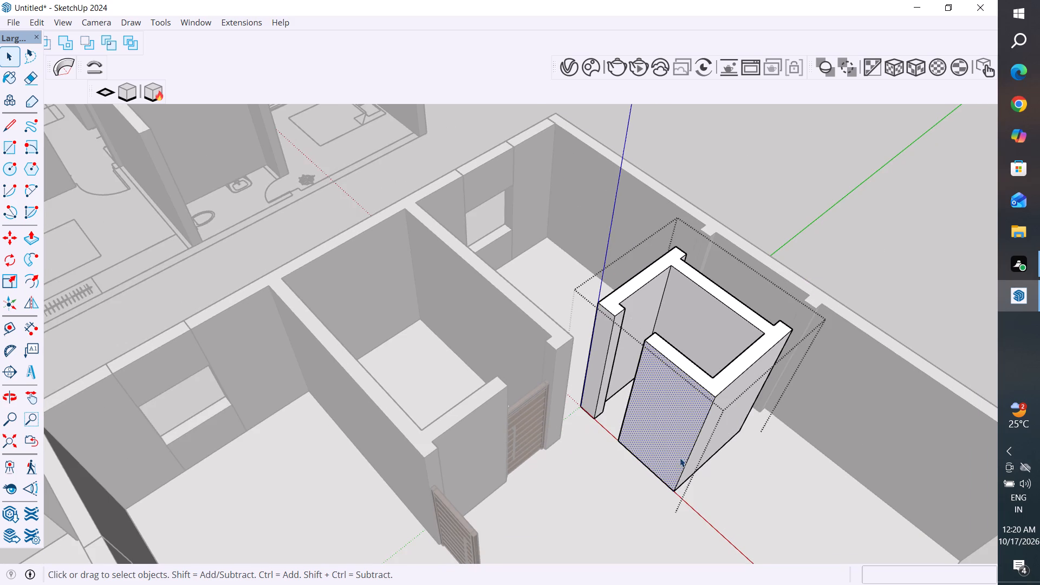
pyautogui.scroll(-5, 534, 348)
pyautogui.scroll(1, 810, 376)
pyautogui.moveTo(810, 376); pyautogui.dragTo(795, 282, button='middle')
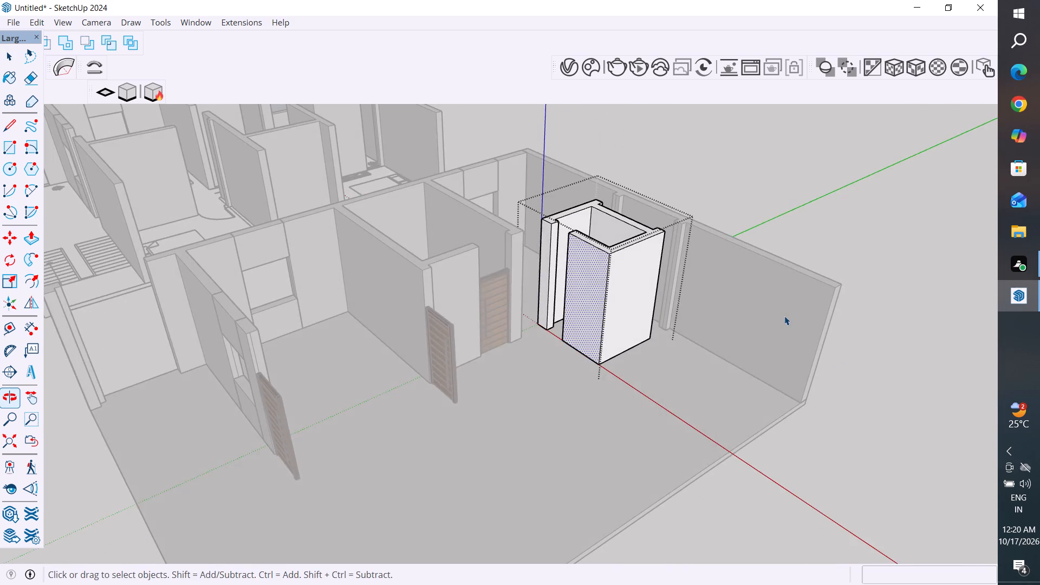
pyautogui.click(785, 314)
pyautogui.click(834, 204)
# Hide the long outer wall group running behind the small room.
pyautogui.scroll(1, 835, 184)
pyautogui.click(779, 272)
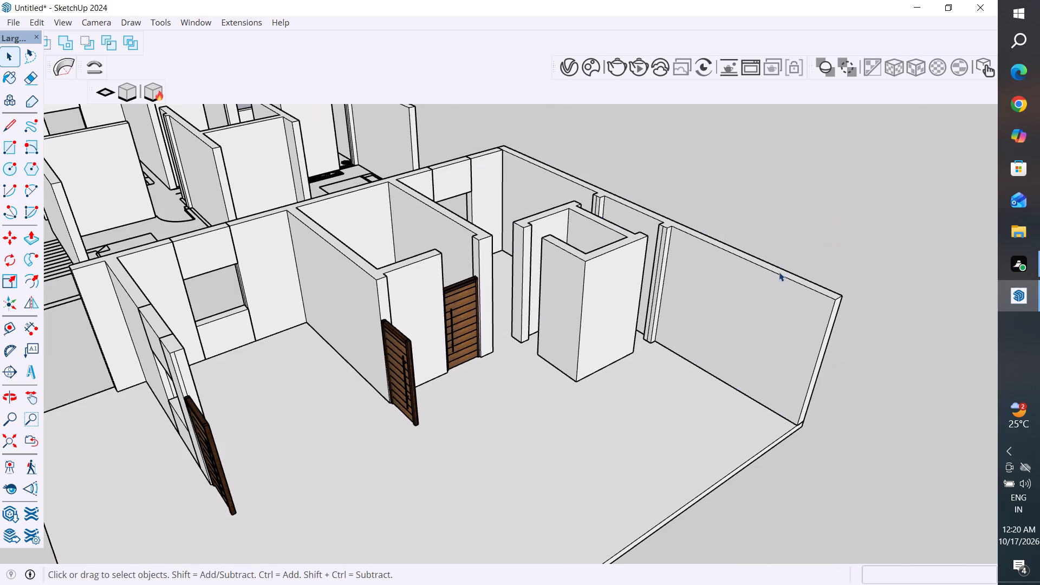
pyautogui.rightClick(779, 302)
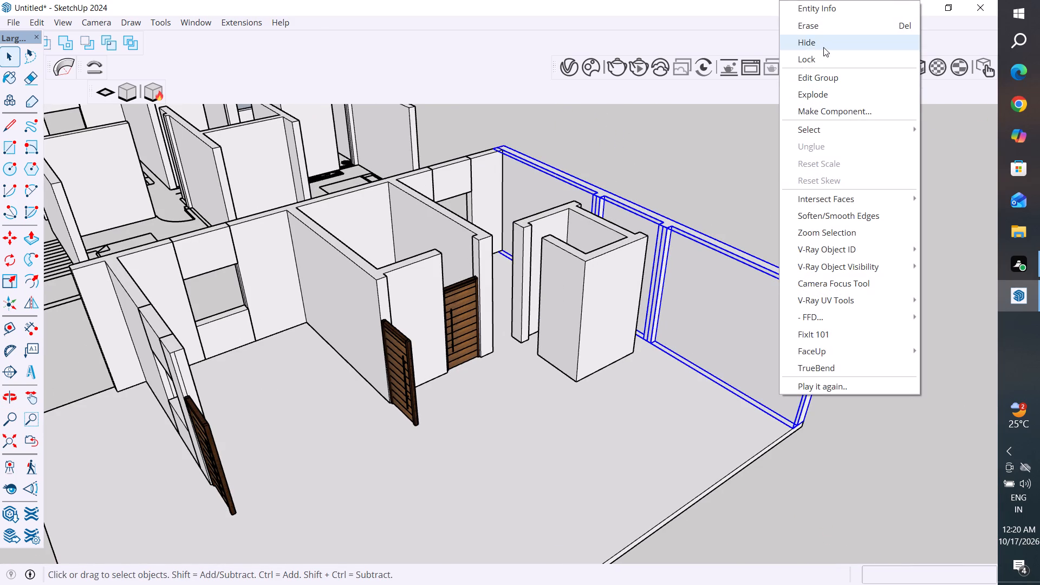
pyautogui.click(823, 47)
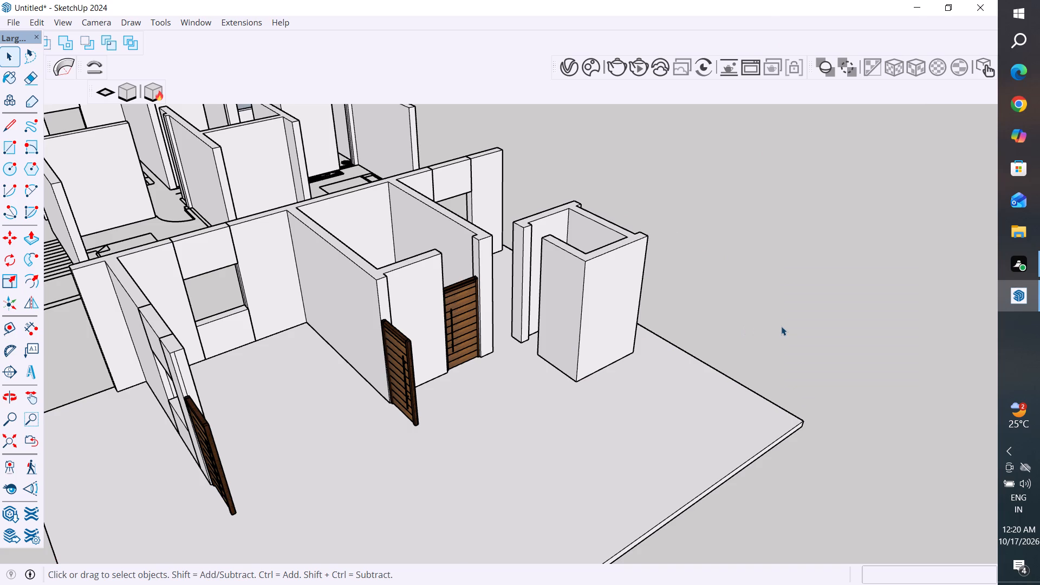
# Open the small room's wall group and move the two outer faces flanking its doorway together 7 3/8" toward the room's interior.
pyautogui.scroll(-2, 459, 237)
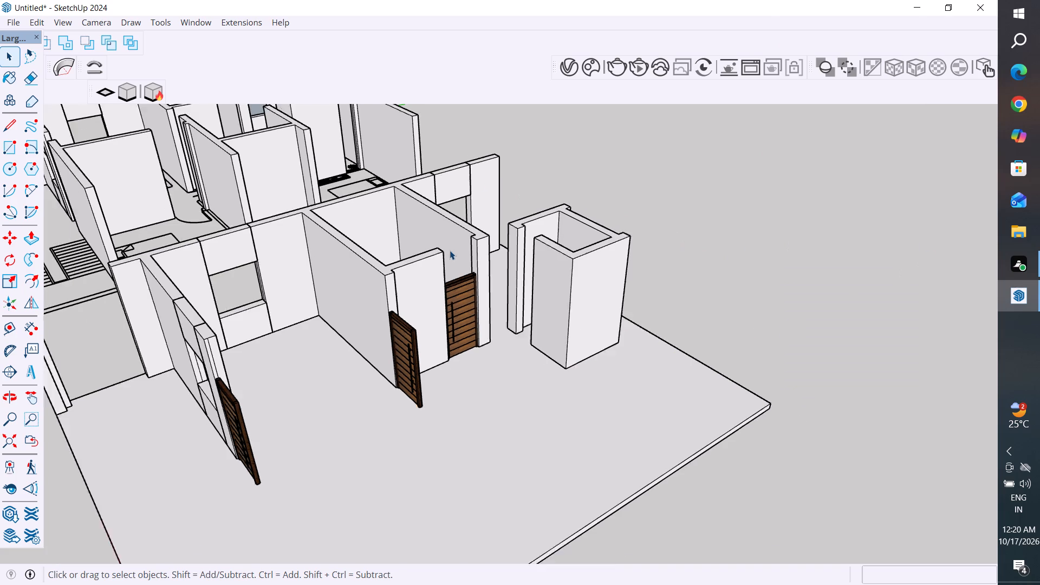
pyautogui.scroll(-1, 450, 250)
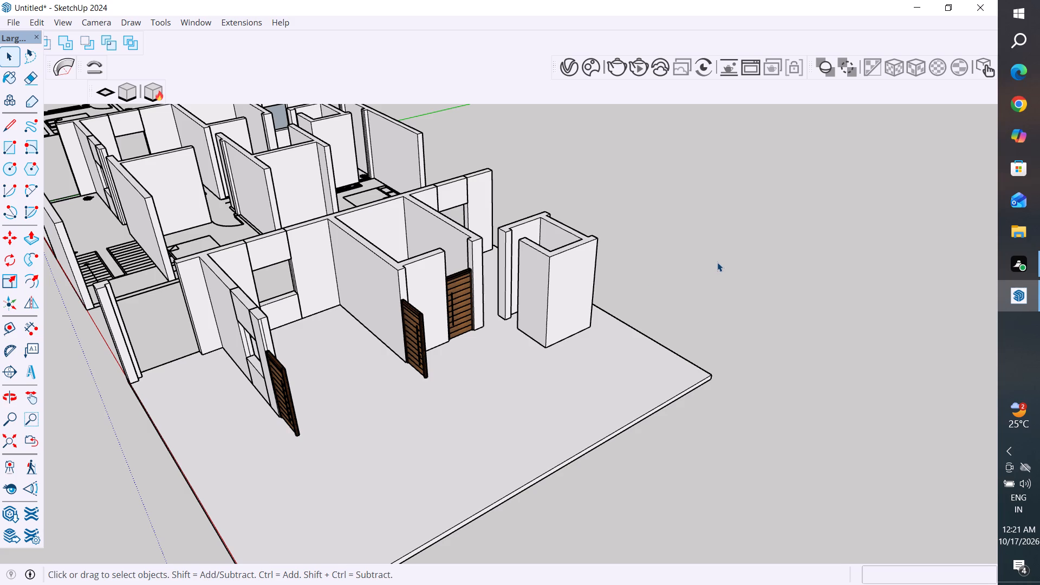
pyautogui.moveTo(491, 274); pyautogui.dragTo(515, 349, button='middle')
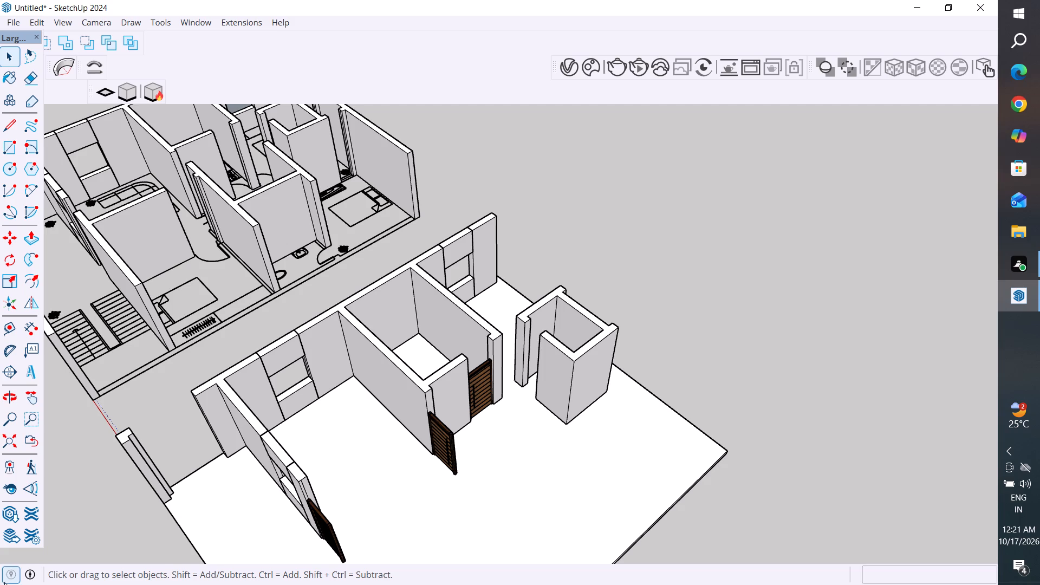
pyautogui.moveTo(680, 412); pyautogui.dragTo(594, 419, button='middle')
pyautogui.scroll(2, 459, 388)
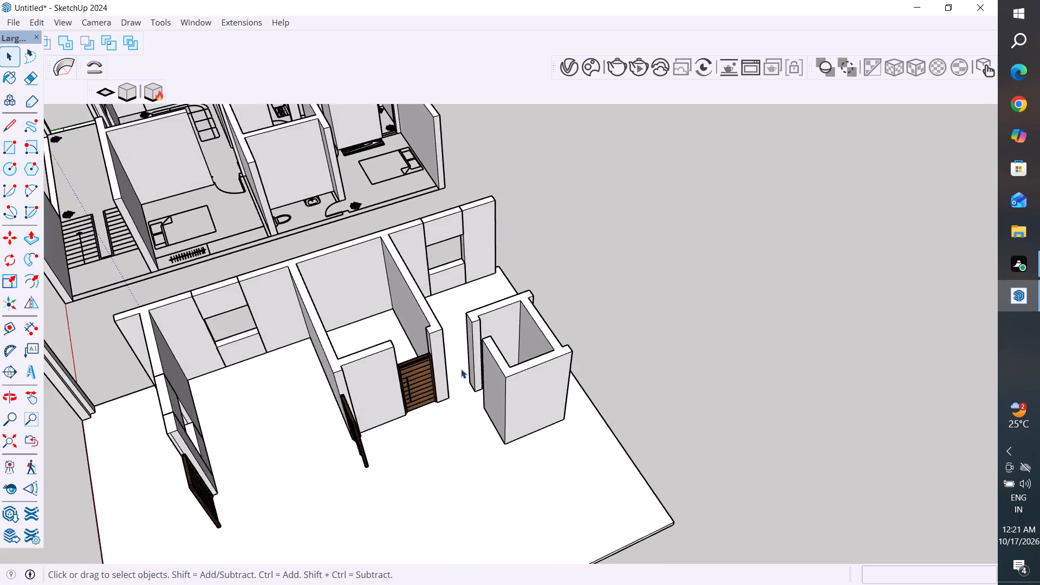
pyautogui.scroll(2, 461, 369)
pyautogui.moveTo(504, 375); pyautogui.dragTo(570, 377, button='middle')
pyautogui.moveTo(539, 404); pyautogui.dragTo(448, 412, button='middle')
pyautogui.scroll(3, 481, 316)
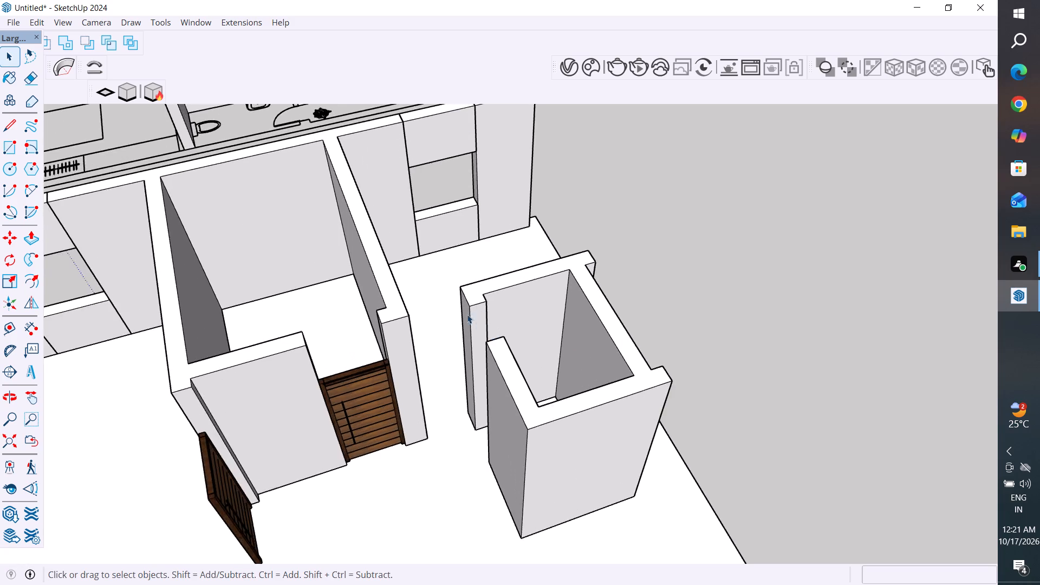
pyautogui.moveTo(475, 320); pyautogui.dragTo(604, 291, button='middle')
pyautogui.scroll(3, 562, 341)
pyautogui.moveTo(552, 394); pyautogui.dragTo(453, 412, button='middle')
pyautogui.scroll(2, 473, 405)
pyautogui.moveTo(502, 406); pyautogui.dragTo(498, 384, button='middle')
pyautogui.scroll(1, 502, 406)
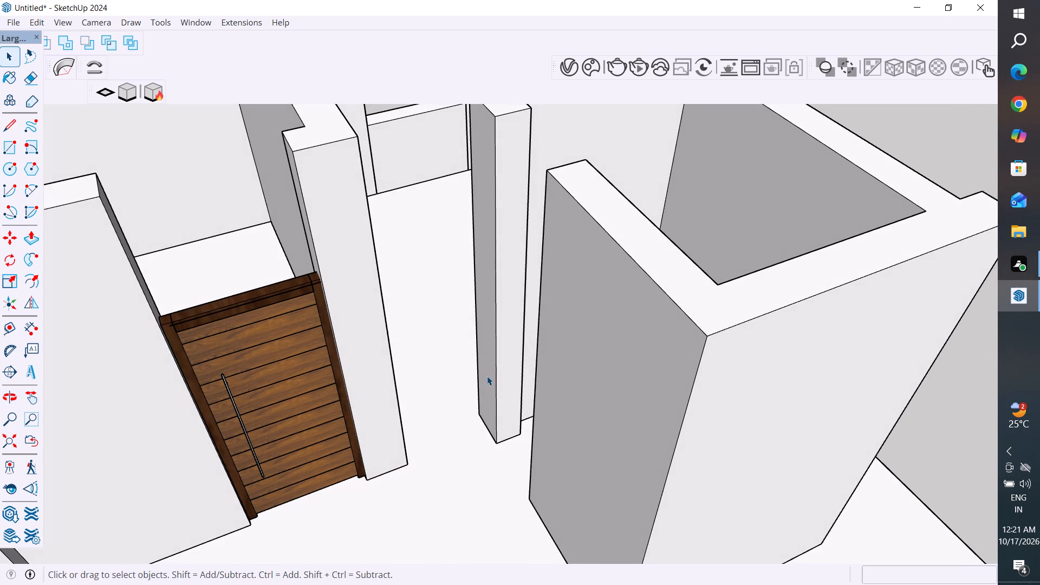
pyautogui.scroll(1, 489, 369)
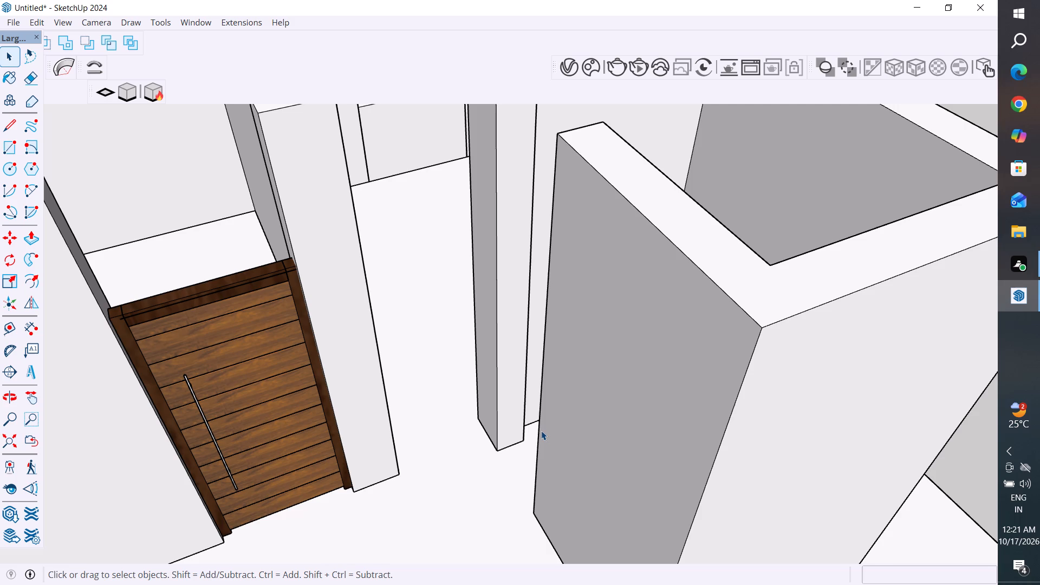
pyautogui.scroll(2, 528, 391)
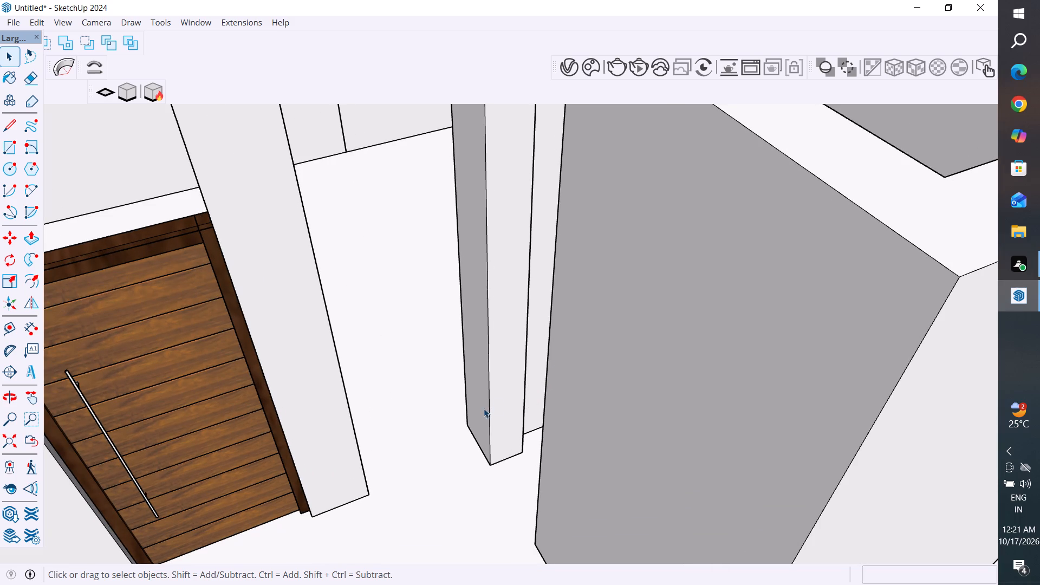
pyautogui.click(485, 411)
pyautogui.click(488, 411)
pyautogui.click(489, 399)
pyautogui.doubleClick(489, 399)
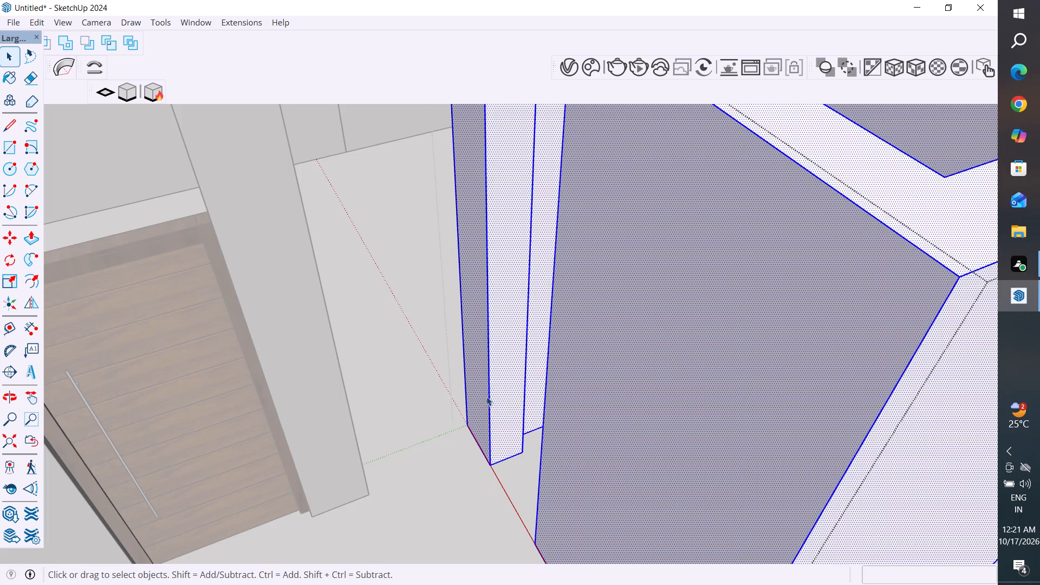
pyautogui.doubleClick(483, 392)
pyautogui.click(483, 392)
pyautogui.click(483, 392)
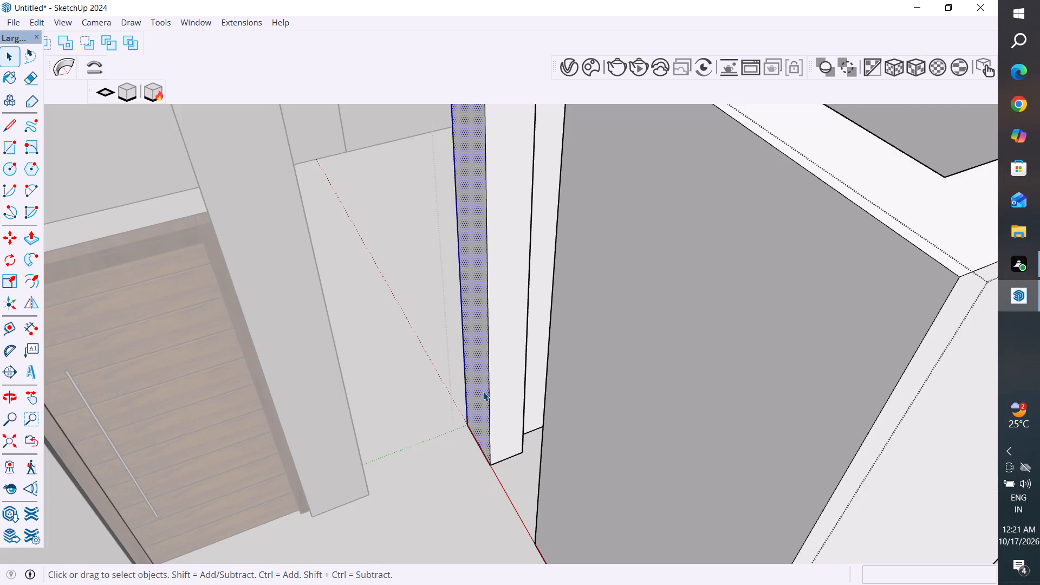
pyautogui.scroll(-5, 483, 392)
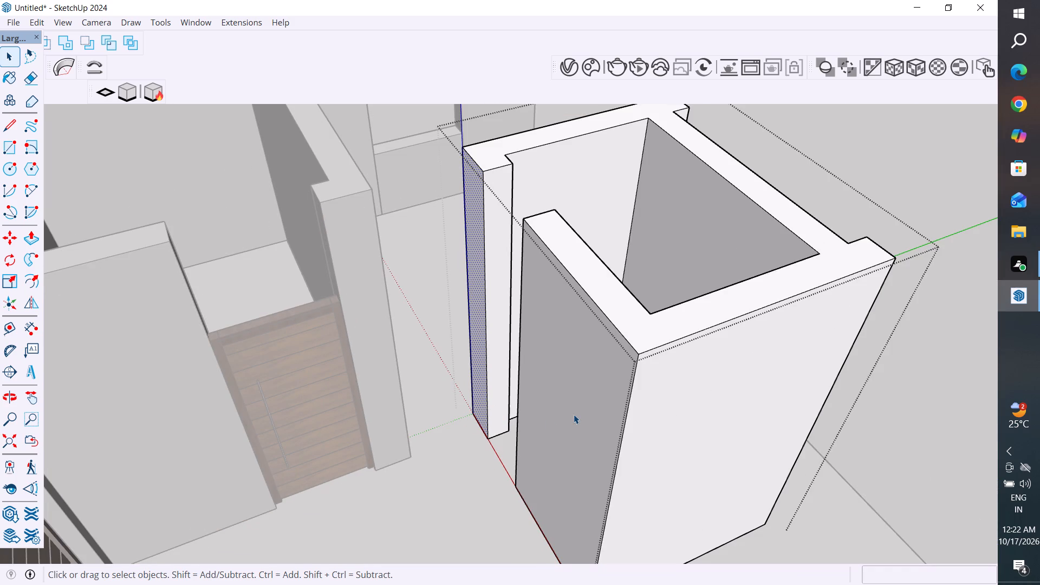
pyautogui.keyDown('ctrl'); pyautogui.click(574, 414); pyautogui.keyUp('ctrl')
pyautogui.scroll(-3, 568, 413)
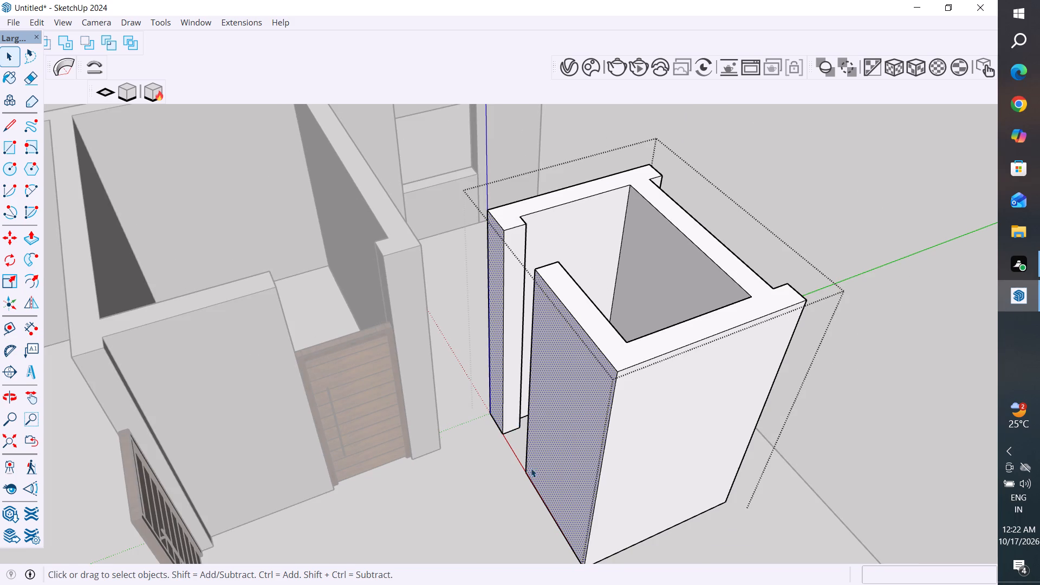
pyautogui.scroll(-3, 531, 354)
pyautogui.press('m')
pyautogui.scroll(5, 497, 393)
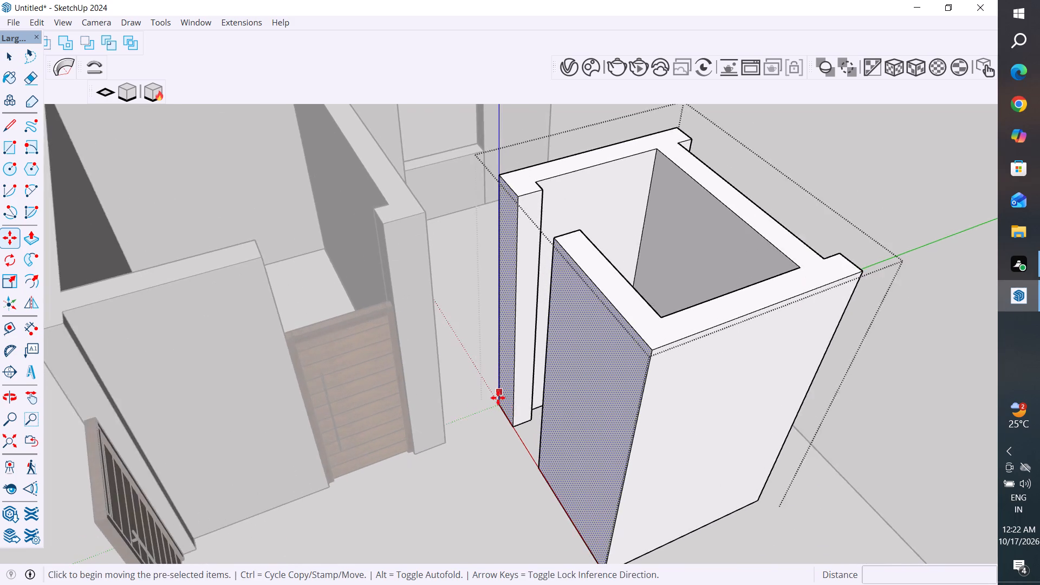
pyautogui.scroll(2, 498, 398)
pyautogui.click(495, 405)
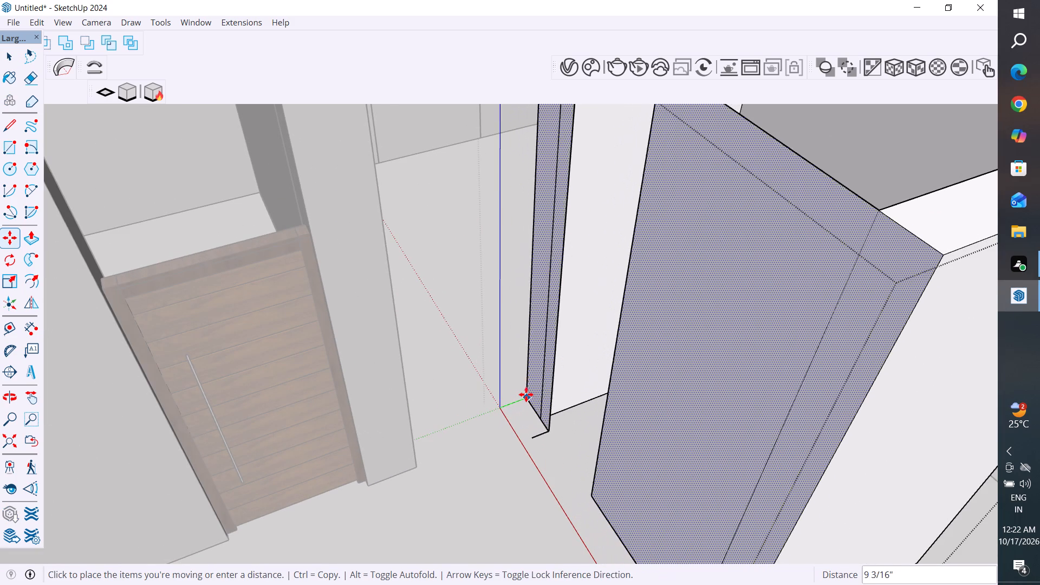
pyautogui.click(520, 394)
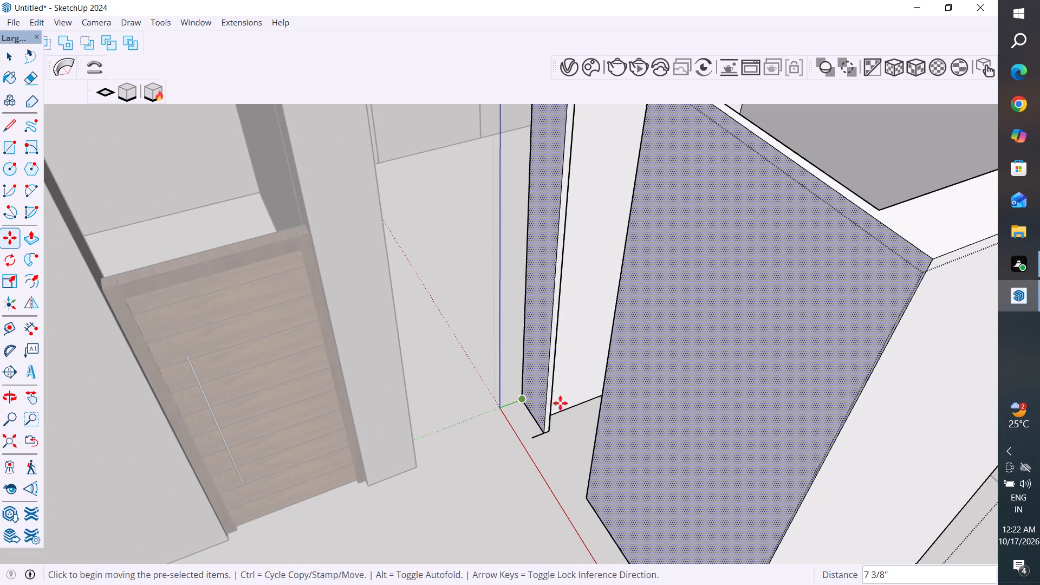
pyautogui.click(9, 50)
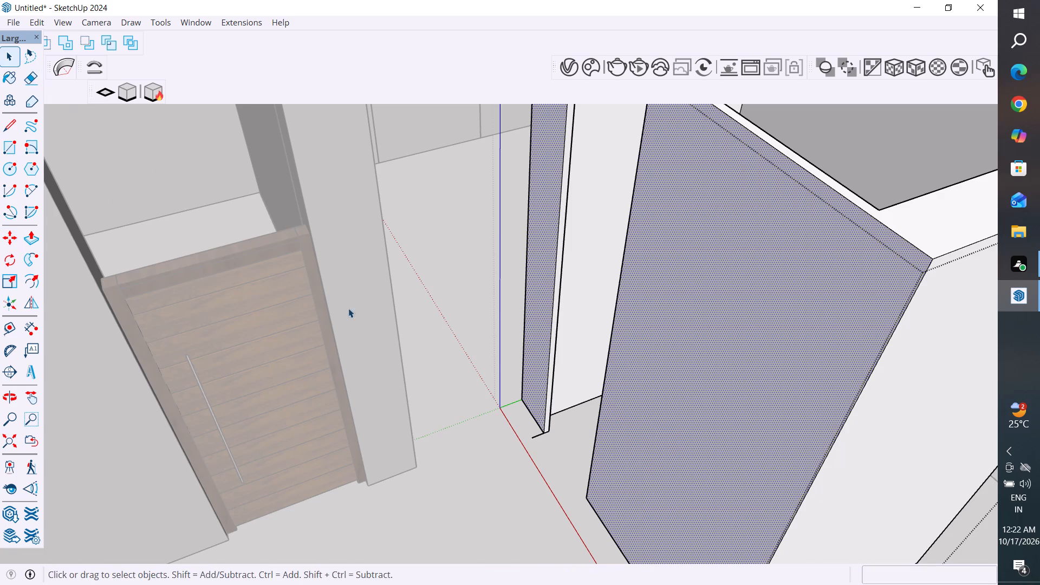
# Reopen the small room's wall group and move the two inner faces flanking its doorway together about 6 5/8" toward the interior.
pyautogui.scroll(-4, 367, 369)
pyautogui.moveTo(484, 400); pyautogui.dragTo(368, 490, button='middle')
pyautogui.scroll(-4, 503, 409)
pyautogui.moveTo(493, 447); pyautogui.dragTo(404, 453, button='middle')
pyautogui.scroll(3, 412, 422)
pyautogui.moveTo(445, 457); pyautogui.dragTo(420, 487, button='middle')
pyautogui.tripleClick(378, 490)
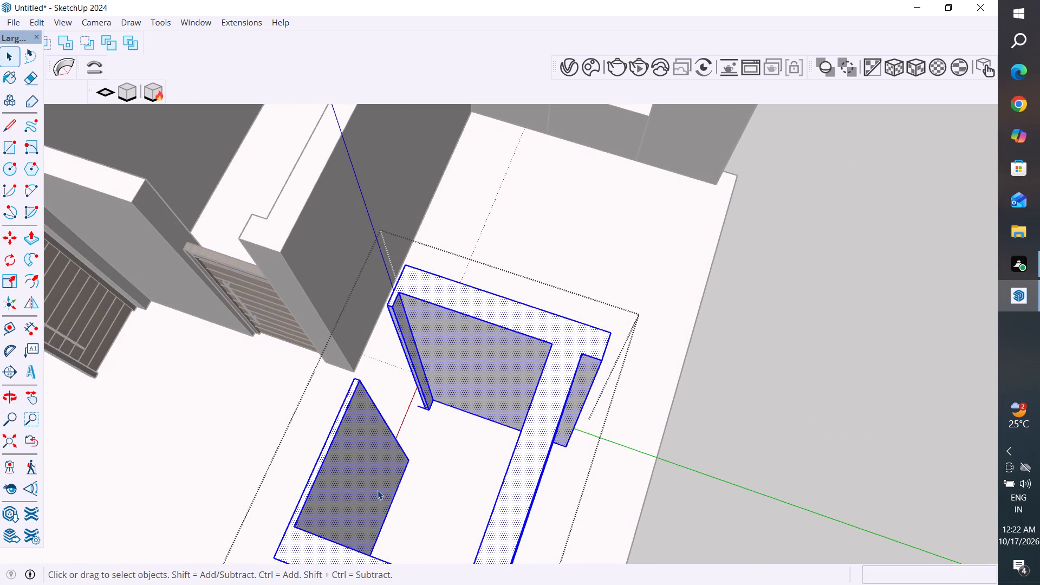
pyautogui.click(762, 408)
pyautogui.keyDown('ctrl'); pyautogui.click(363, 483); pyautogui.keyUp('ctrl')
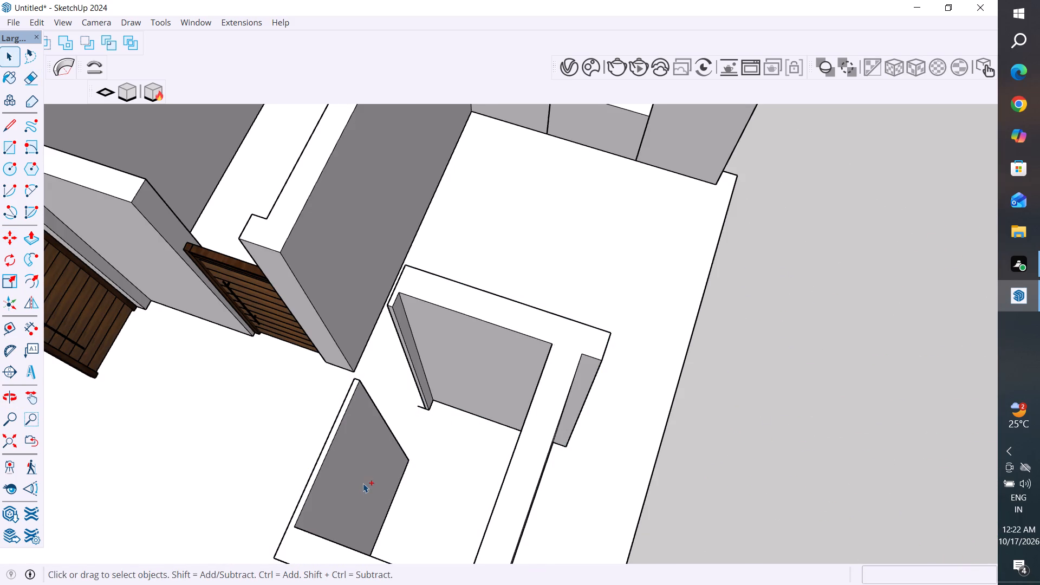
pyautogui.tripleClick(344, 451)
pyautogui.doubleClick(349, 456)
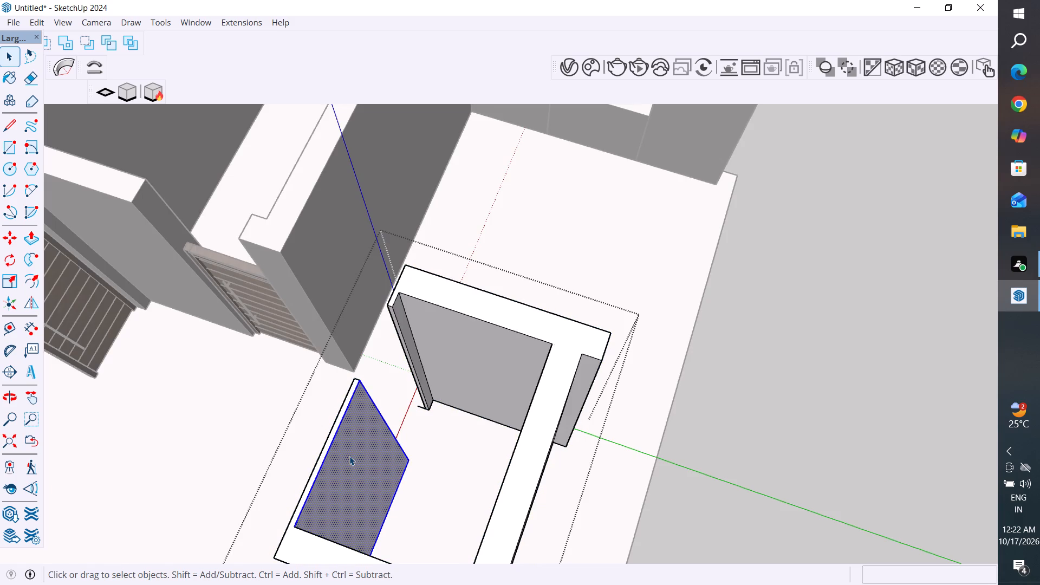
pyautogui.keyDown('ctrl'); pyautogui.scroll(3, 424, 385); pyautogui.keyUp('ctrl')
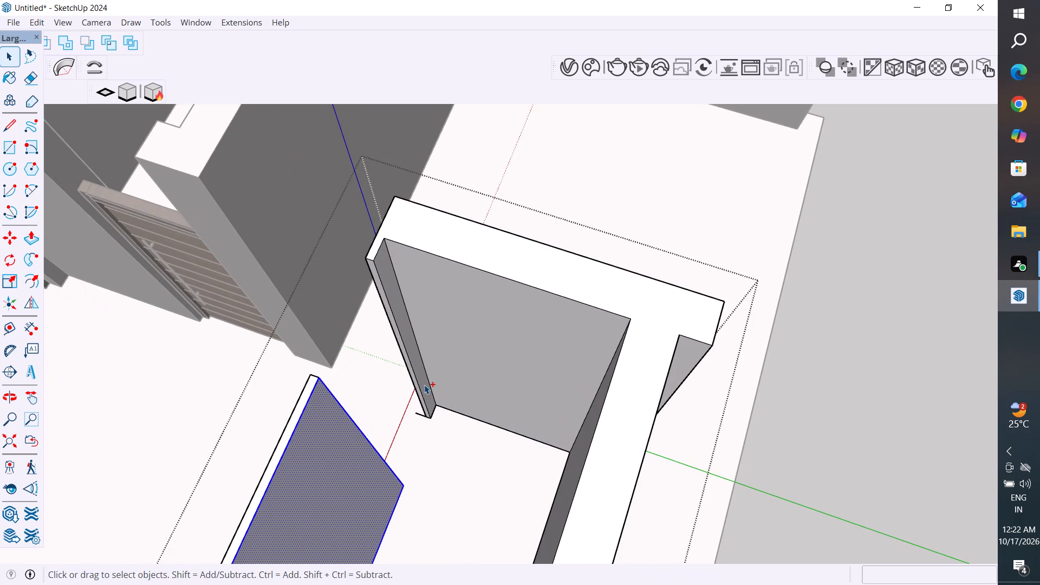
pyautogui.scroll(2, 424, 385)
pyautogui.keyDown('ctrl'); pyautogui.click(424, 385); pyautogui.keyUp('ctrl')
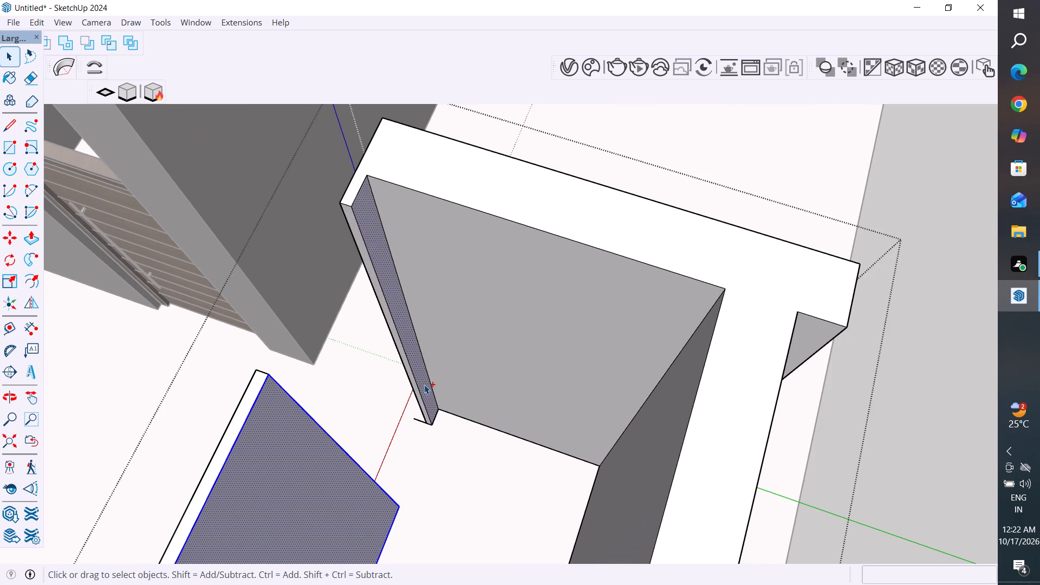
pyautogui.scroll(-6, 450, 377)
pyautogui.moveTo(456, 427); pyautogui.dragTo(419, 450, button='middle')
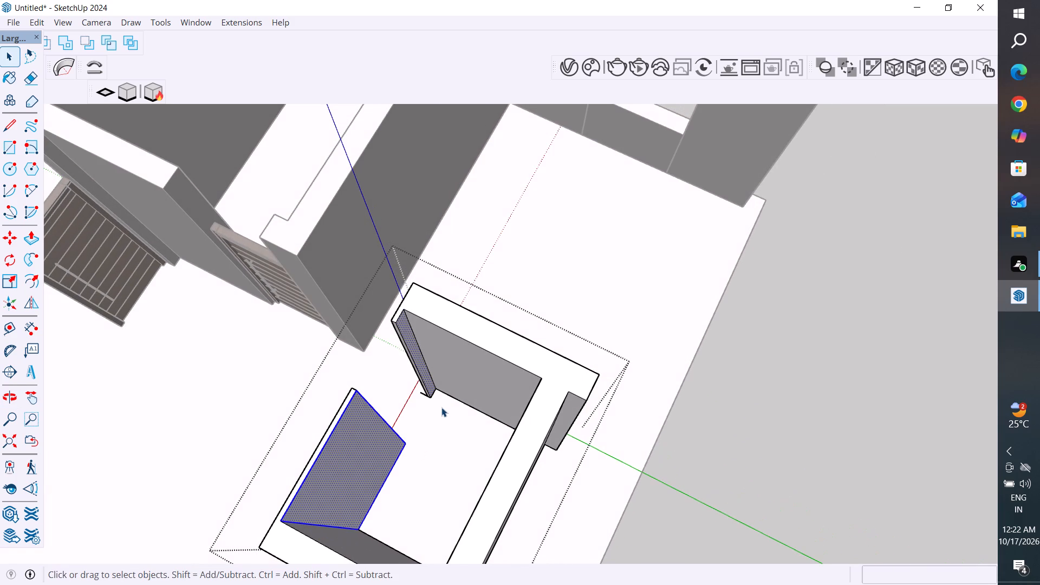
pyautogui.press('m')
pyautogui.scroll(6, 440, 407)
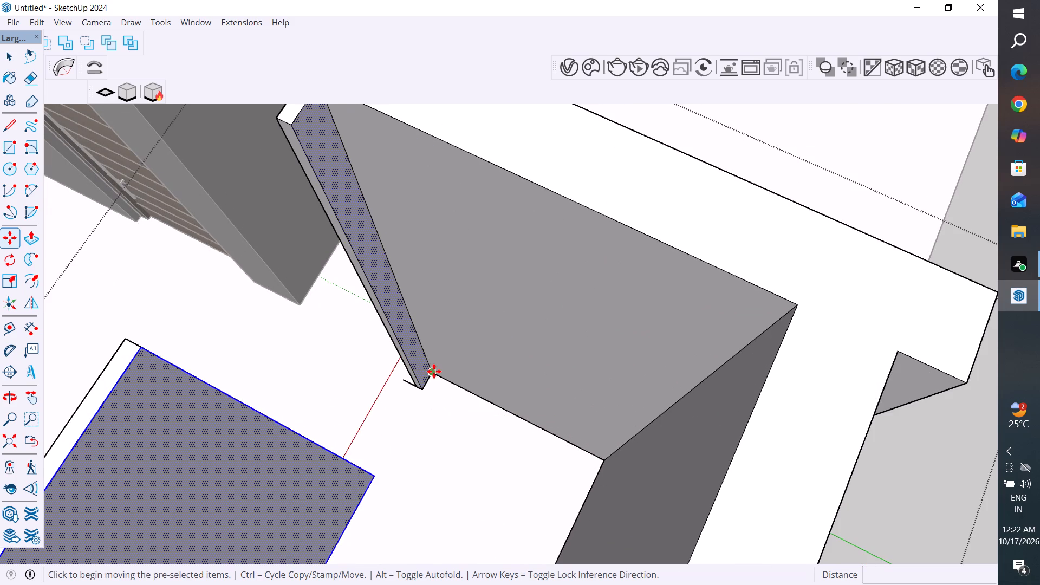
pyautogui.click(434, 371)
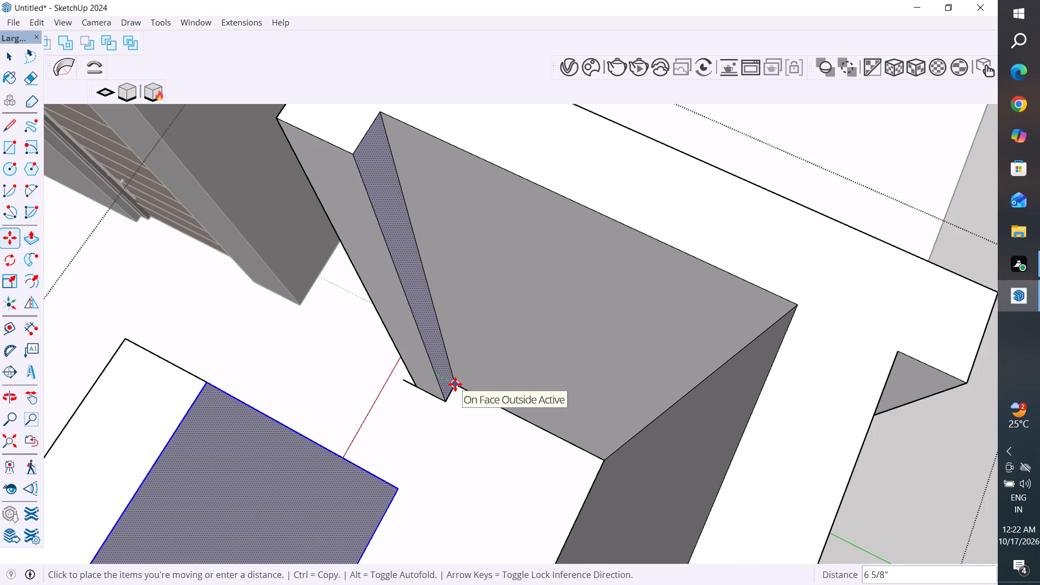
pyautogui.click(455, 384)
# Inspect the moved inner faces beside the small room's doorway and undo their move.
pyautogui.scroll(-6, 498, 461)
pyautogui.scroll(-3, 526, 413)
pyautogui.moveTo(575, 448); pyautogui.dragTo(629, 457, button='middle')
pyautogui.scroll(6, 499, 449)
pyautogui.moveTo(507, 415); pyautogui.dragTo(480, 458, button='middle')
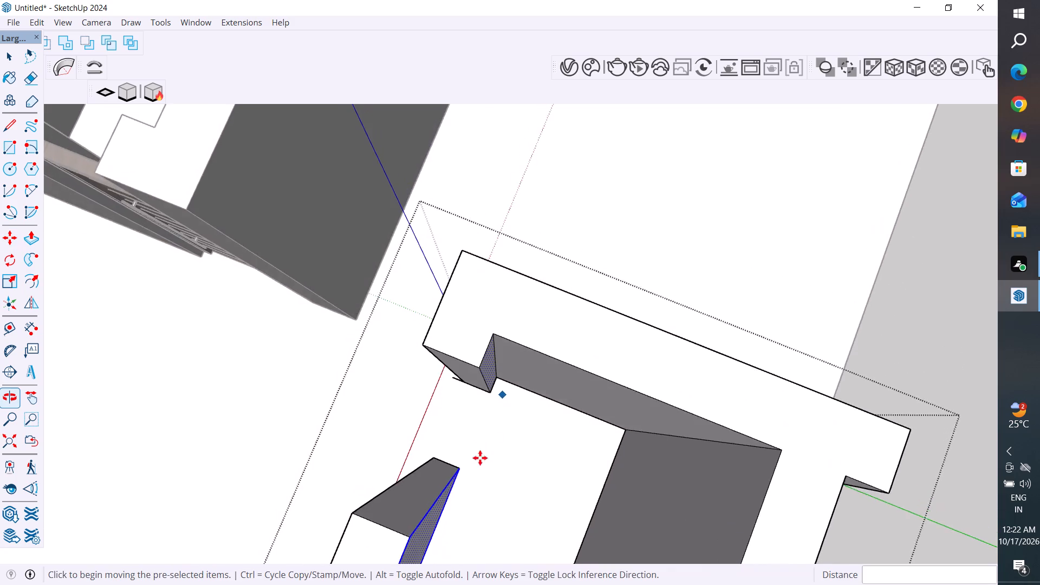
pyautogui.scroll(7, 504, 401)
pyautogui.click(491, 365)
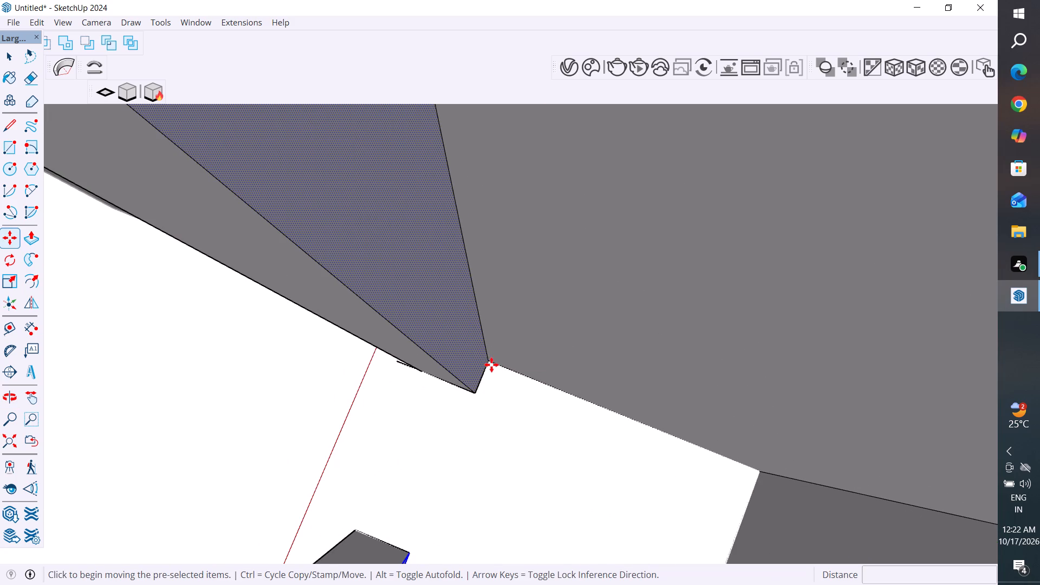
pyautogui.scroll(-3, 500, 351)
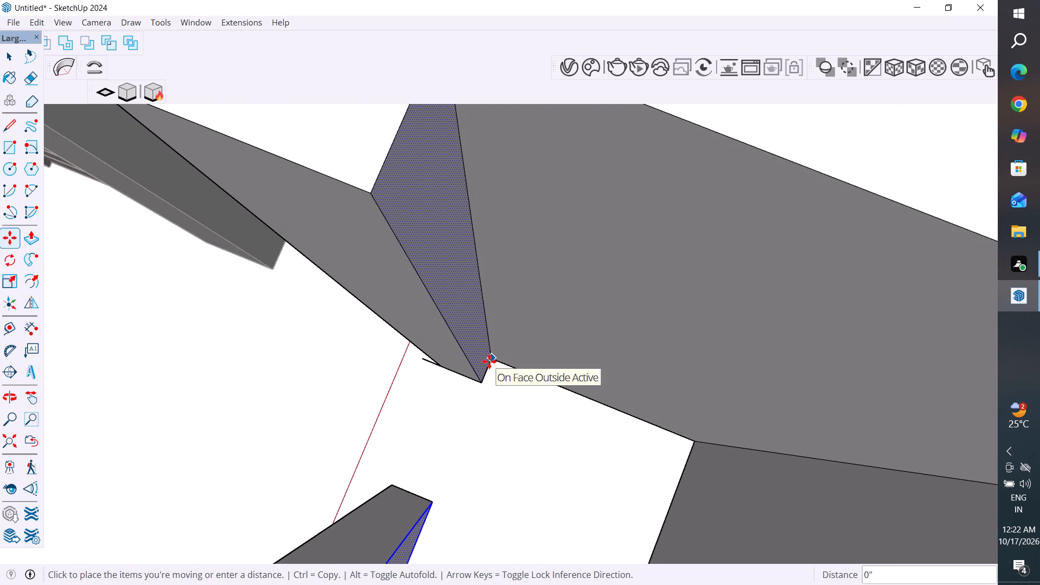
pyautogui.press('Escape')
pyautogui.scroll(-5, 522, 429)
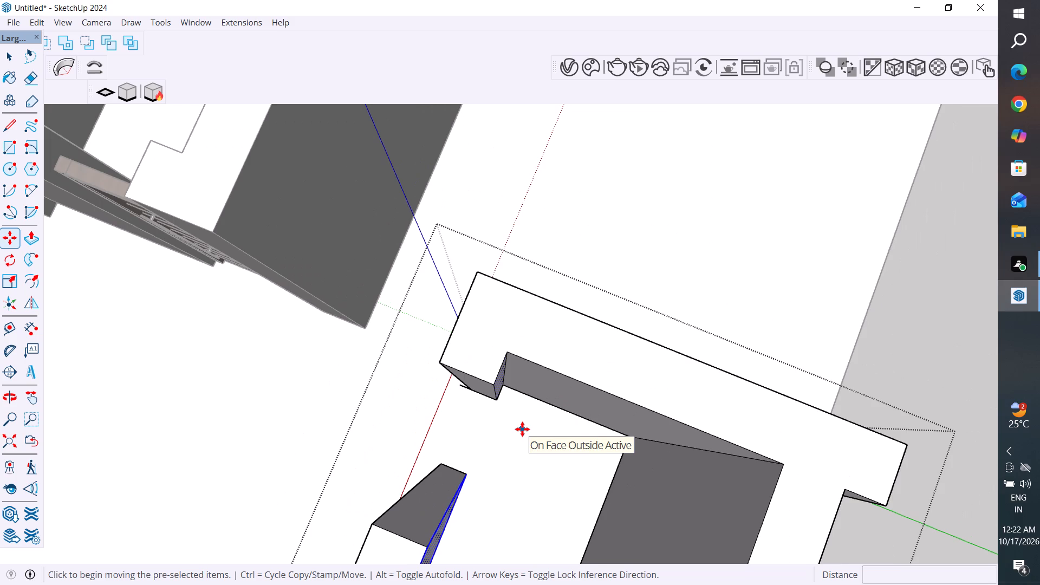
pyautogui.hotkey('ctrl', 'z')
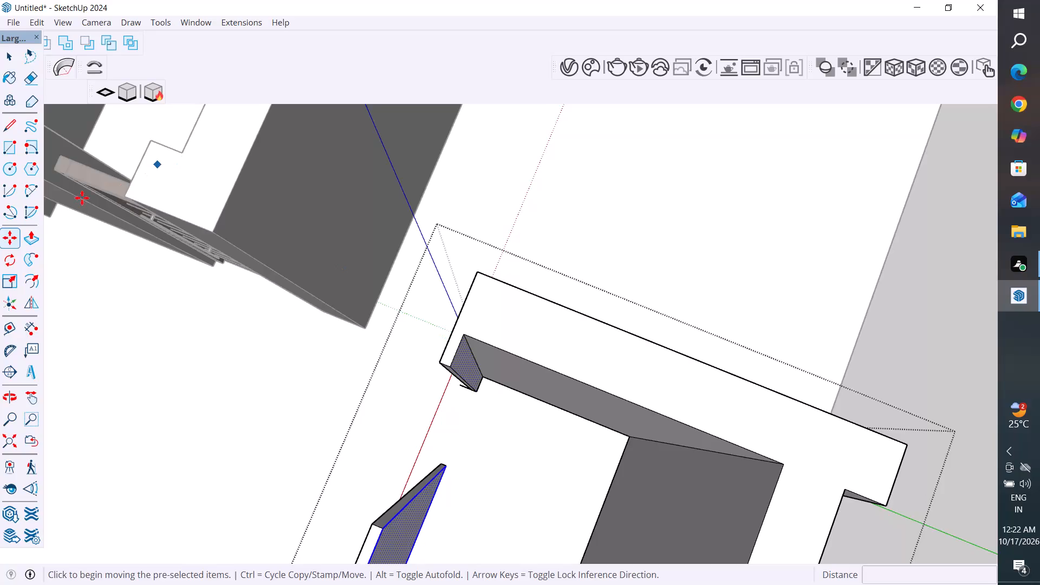
# Push/Pull each of the two inner faces flanking the small room's doorway 1 9/16" inward and leave the wall group.
pyautogui.click(41, 236)
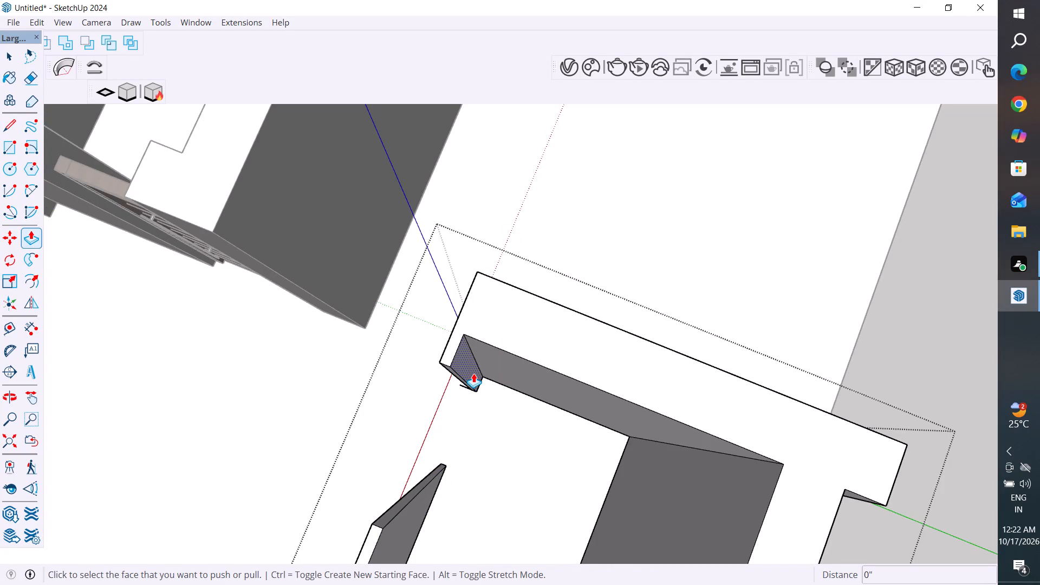
pyautogui.click(473, 373)
pyautogui.click(481, 374)
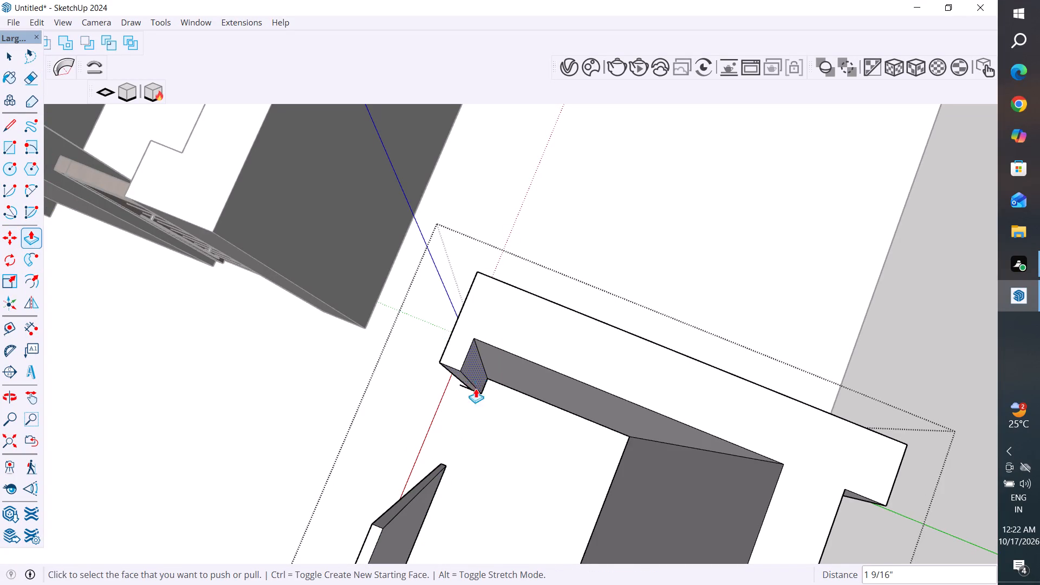
pyautogui.doubleClick(407, 517)
pyautogui.scroll(-10, 535, 425)
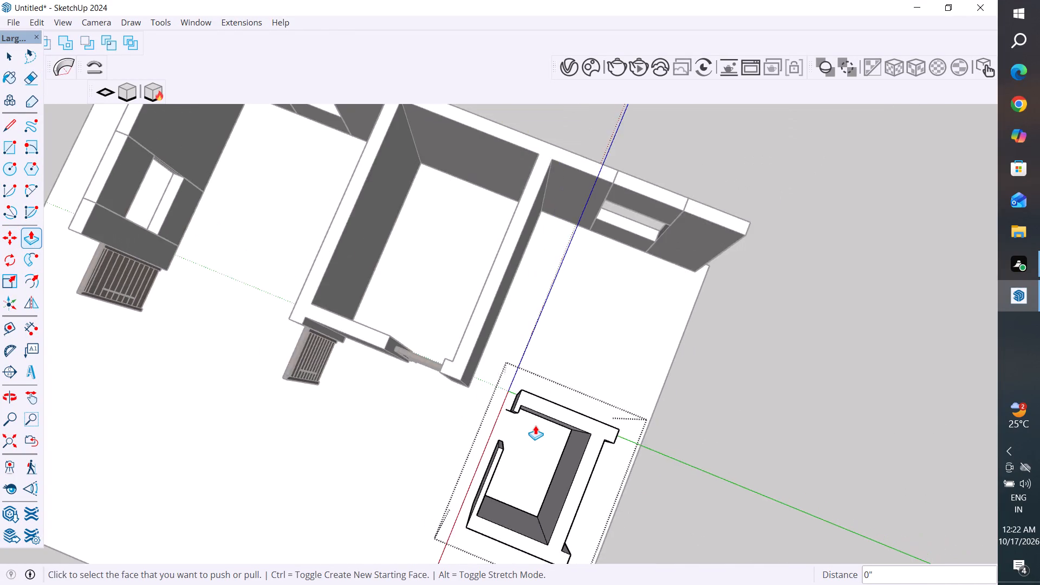
pyautogui.moveTo(544, 426); pyautogui.dragTo(675, 412, button='middle')
pyautogui.click(9, 58)
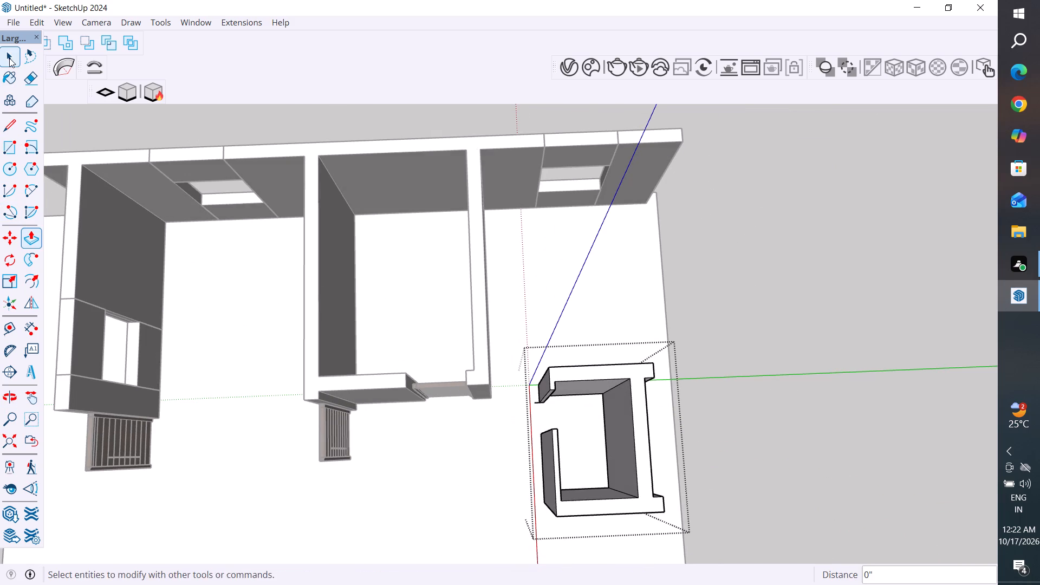
pyautogui.click(802, 311)
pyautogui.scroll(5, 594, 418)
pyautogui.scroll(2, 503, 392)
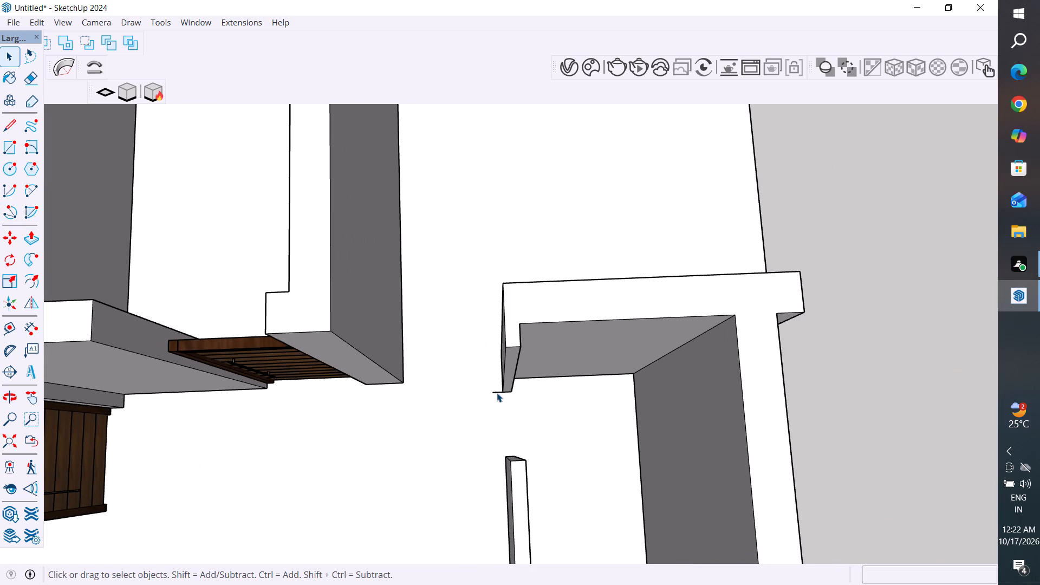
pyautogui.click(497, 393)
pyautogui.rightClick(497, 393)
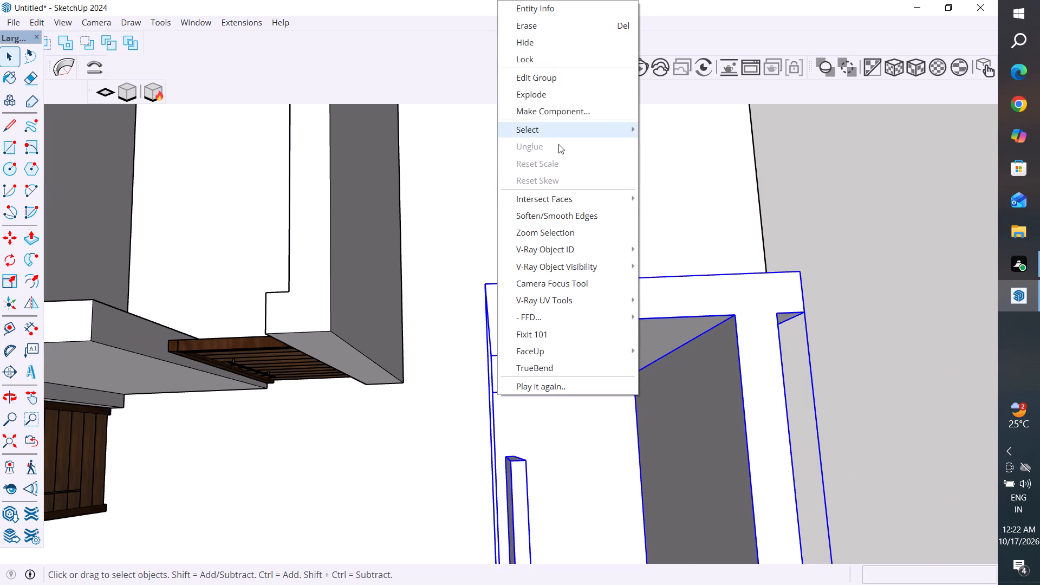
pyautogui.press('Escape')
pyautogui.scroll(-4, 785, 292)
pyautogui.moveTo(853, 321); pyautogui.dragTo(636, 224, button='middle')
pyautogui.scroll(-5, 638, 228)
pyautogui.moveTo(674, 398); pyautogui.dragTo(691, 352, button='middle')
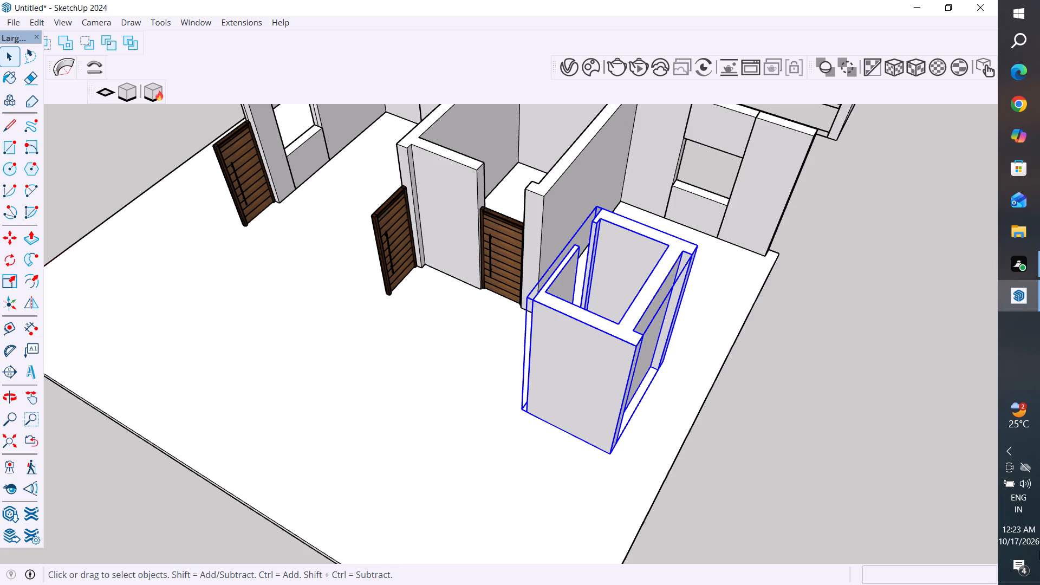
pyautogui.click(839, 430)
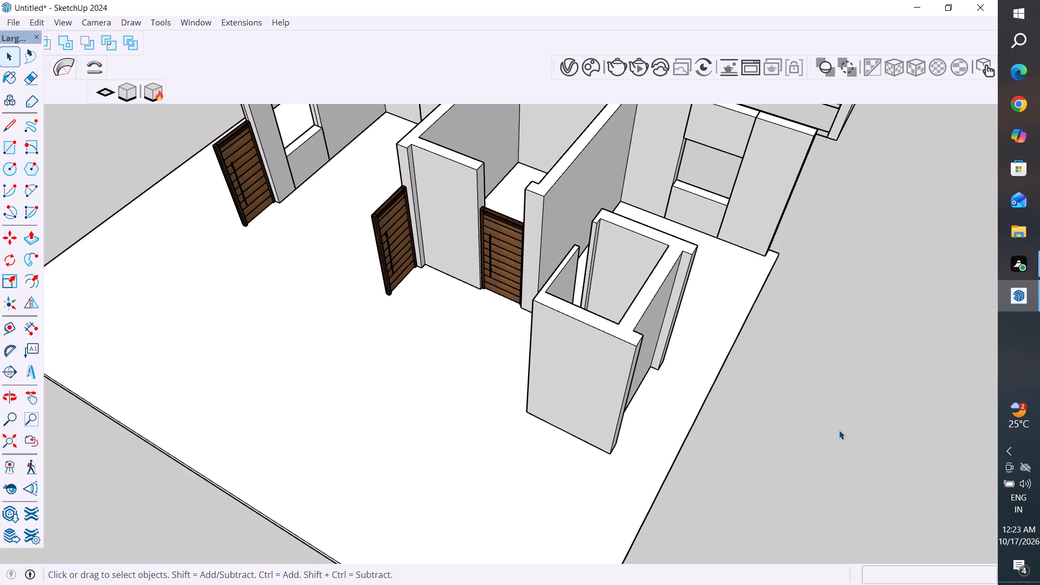
# Move the small room's wall group off the floor slab, about 16' 8 1/16" along the green axis.
pyautogui.moveTo(378, 472); pyautogui.dragTo(590, 472, button='middle')
pyautogui.scroll(3, 636, 227)
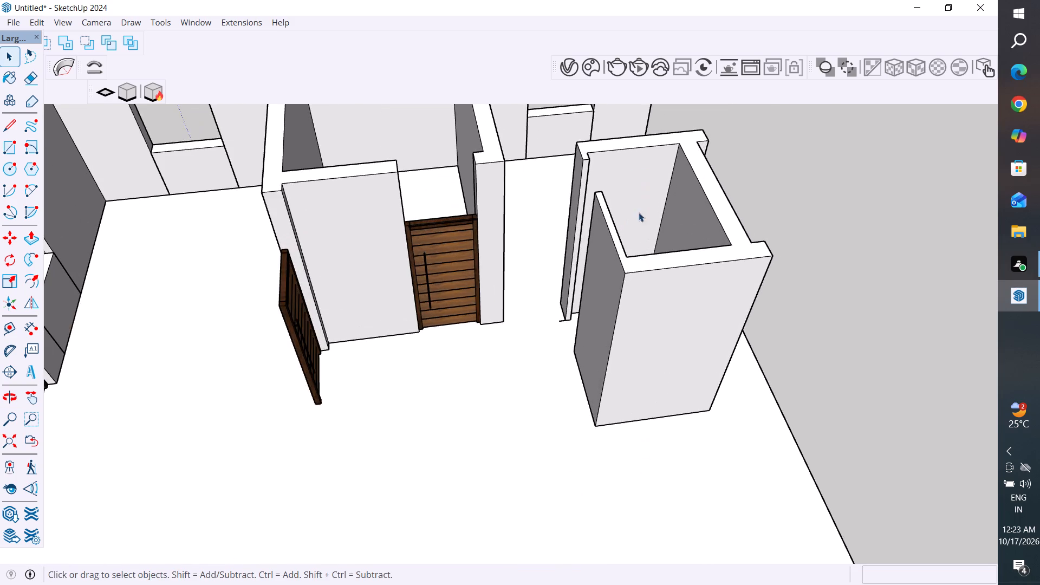
pyautogui.moveTo(610, 262); pyautogui.dragTo(573, 348, button='middle')
pyautogui.scroll(2, 574, 340)
pyautogui.scroll(-5, 545, 328)
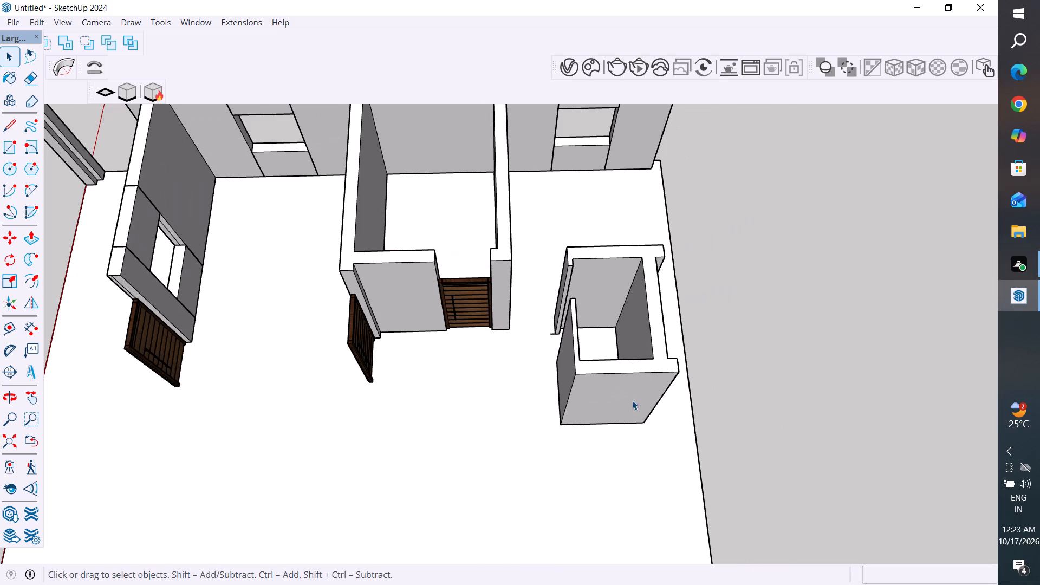
pyautogui.click(634, 399)
pyautogui.press('m')
pyautogui.click(644, 428)
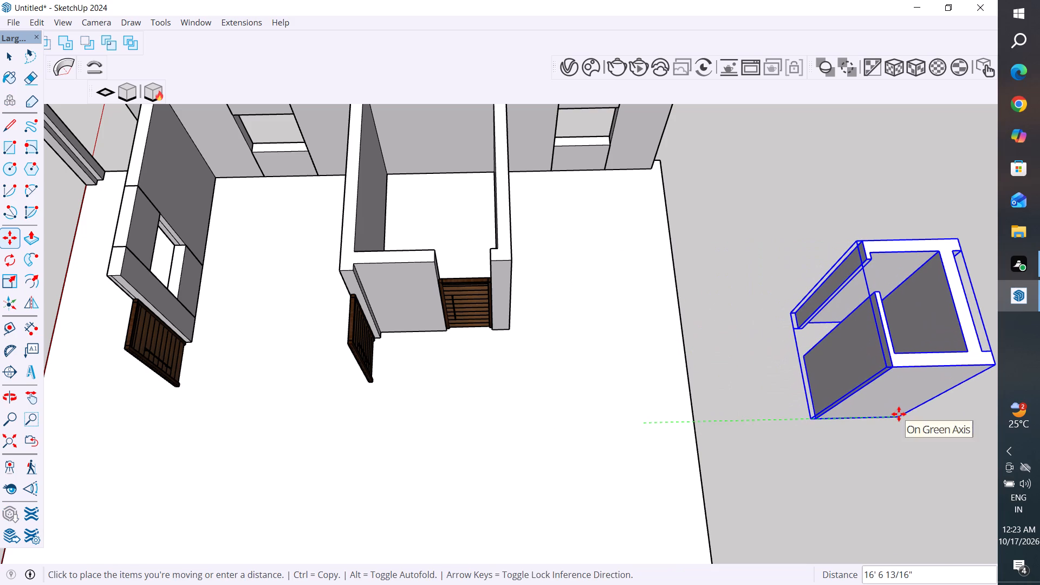
pyautogui.click(900, 414)
pyautogui.click(9, 56)
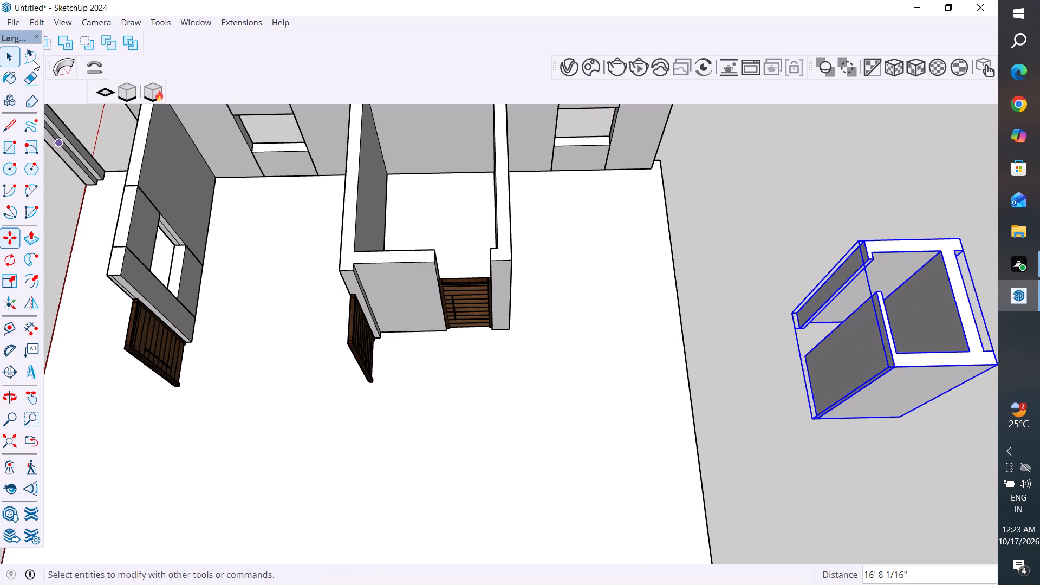
pyautogui.click(731, 264)
# Explode the small room's group and delete the short stray edge at the foot of the wall beside its doorway.
pyautogui.scroll(7, 857, 360)
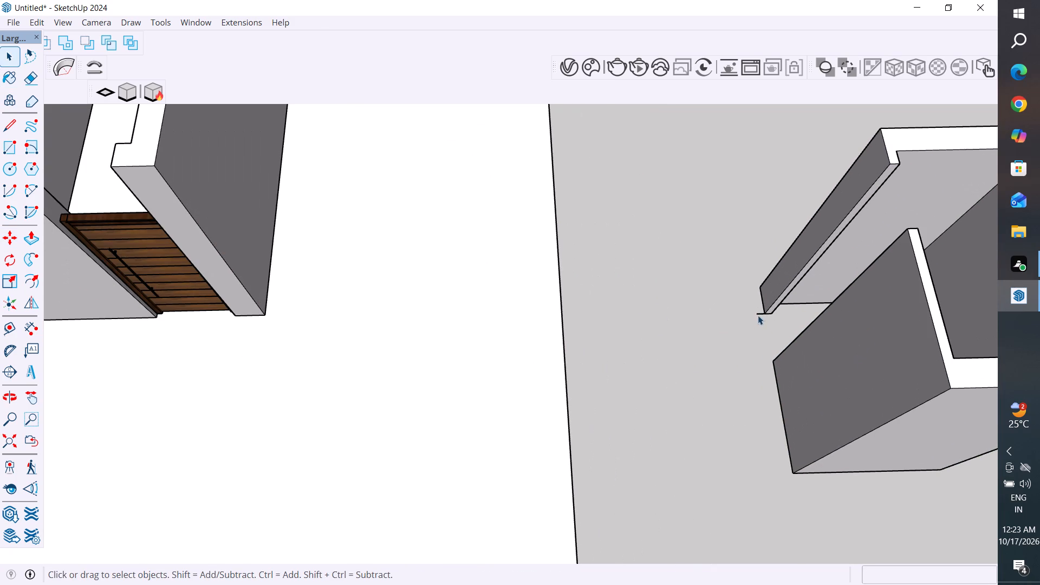
pyautogui.click(764, 311)
pyautogui.rightClick(765, 311)
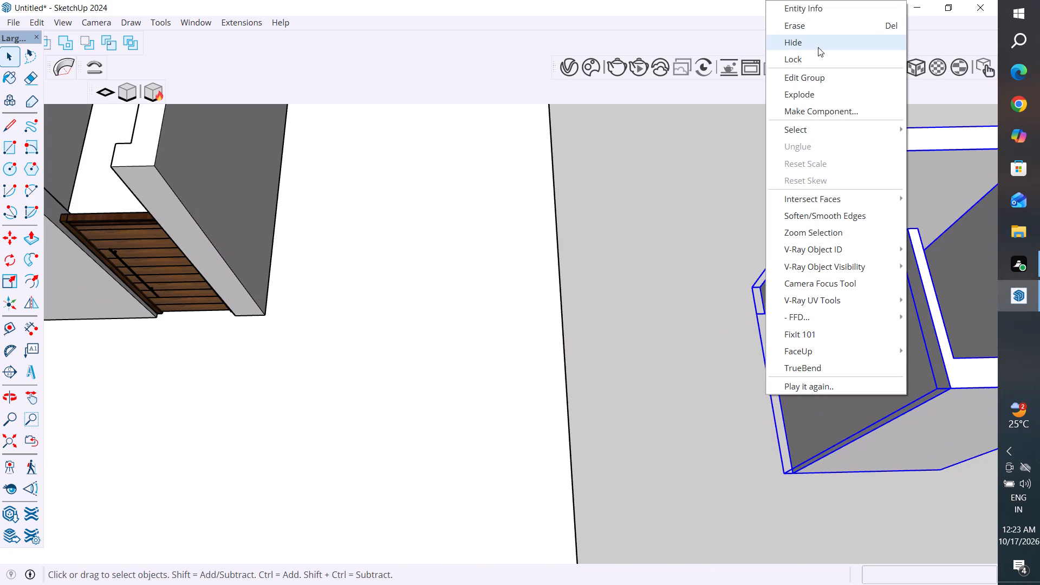
pyautogui.click(818, 99)
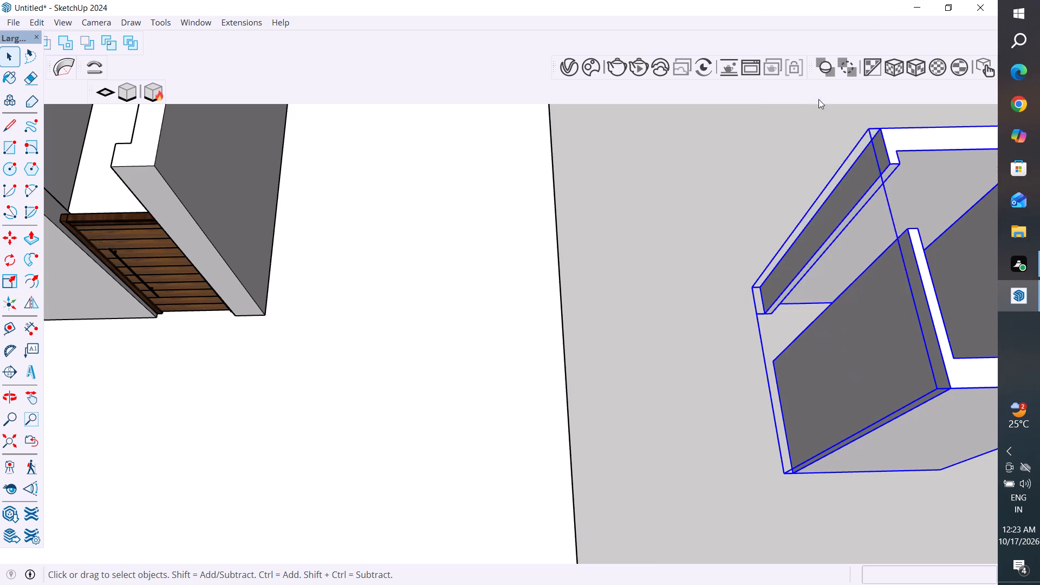
pyautogui.scroll(4, 768, 303)
pyautogui.click(756, 322)
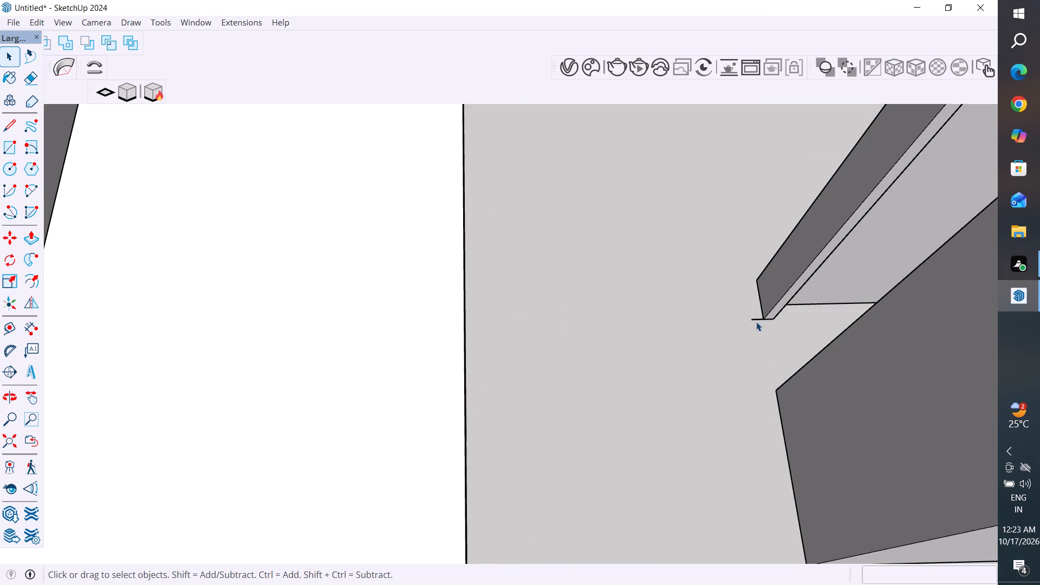
pyautogui.click(756, 318)
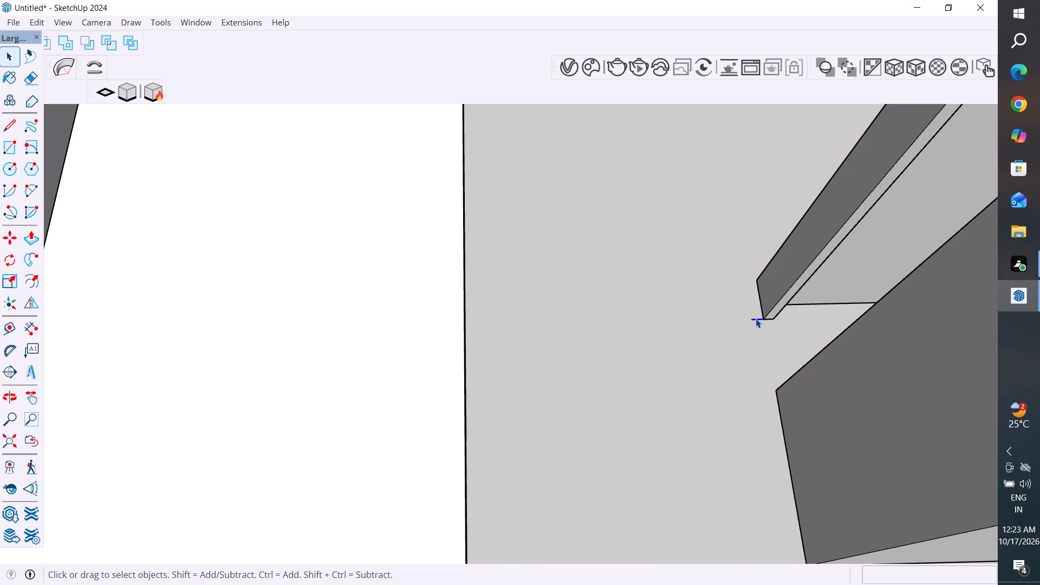
pyautogui.press('Delete')
# Measure the small room's inside width and length between its inner corners with the Dimension tool, without placing any dimension.
pyautogui.scroll(-6, 672, 379)
pyautogui.moveTo(709, 382); pyautogui.dragTo(679, 427, button='middle')
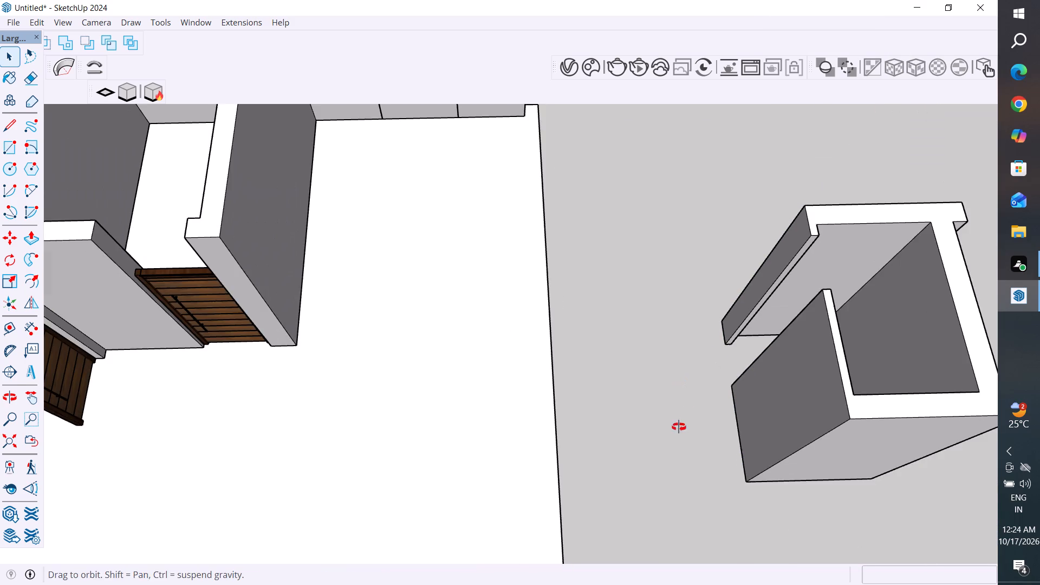
pyautogui.moveTo(679, 427); pyautogui.dragTo(643, 479, button='middle')
pyautogui.moveTo(699, 366); pyautogui.dragTo(499, 227, button='middle')
pyautogui.scroll(-5, 614, 308)
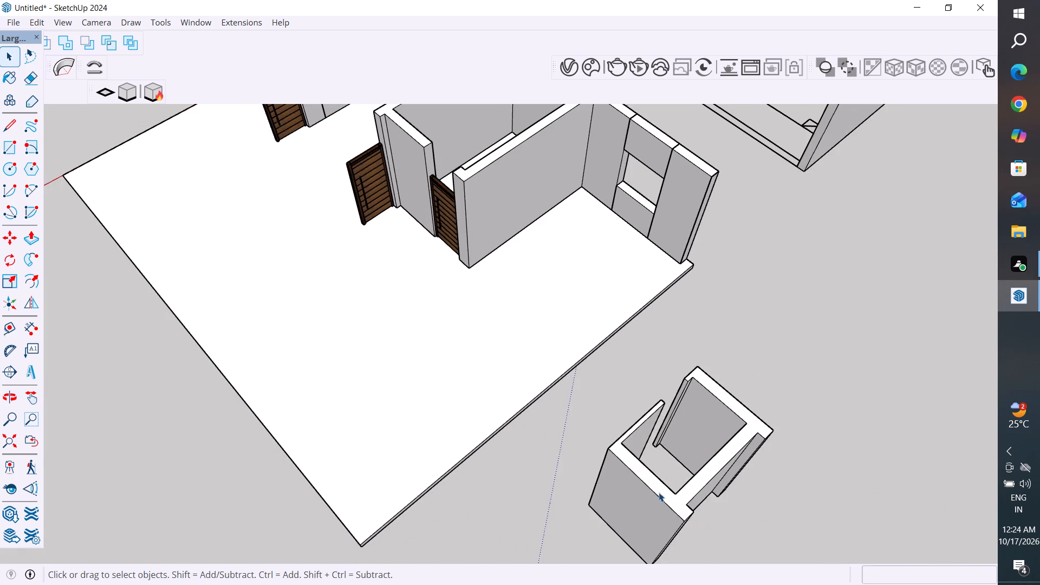
pyautogui.moveTo(661, 494); pyautogui.dragTo(789, 526, button='middle')
pyautogui.scroll(4, 804, 295)
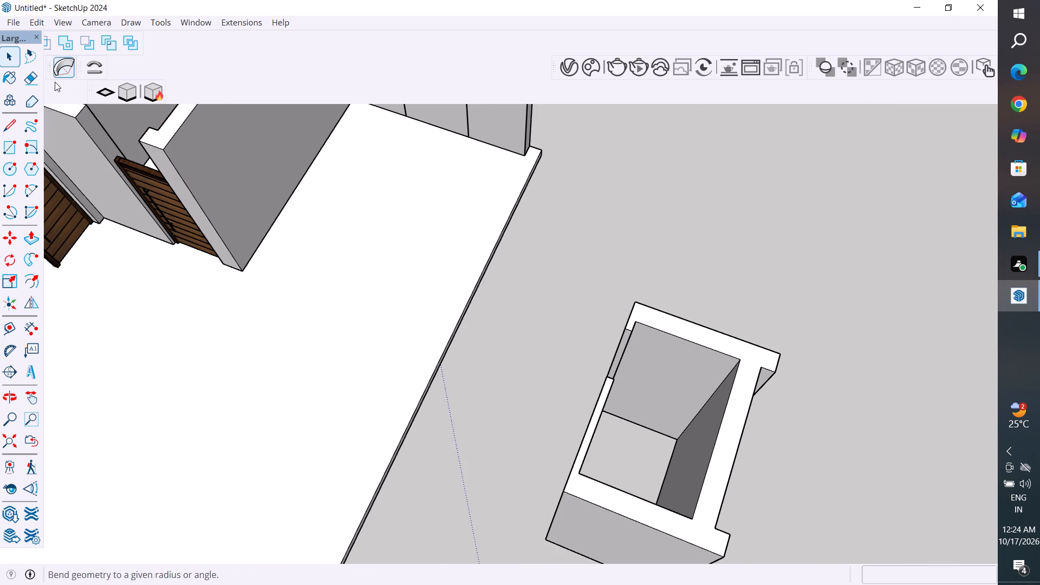
pyautogui.click(29, 332)
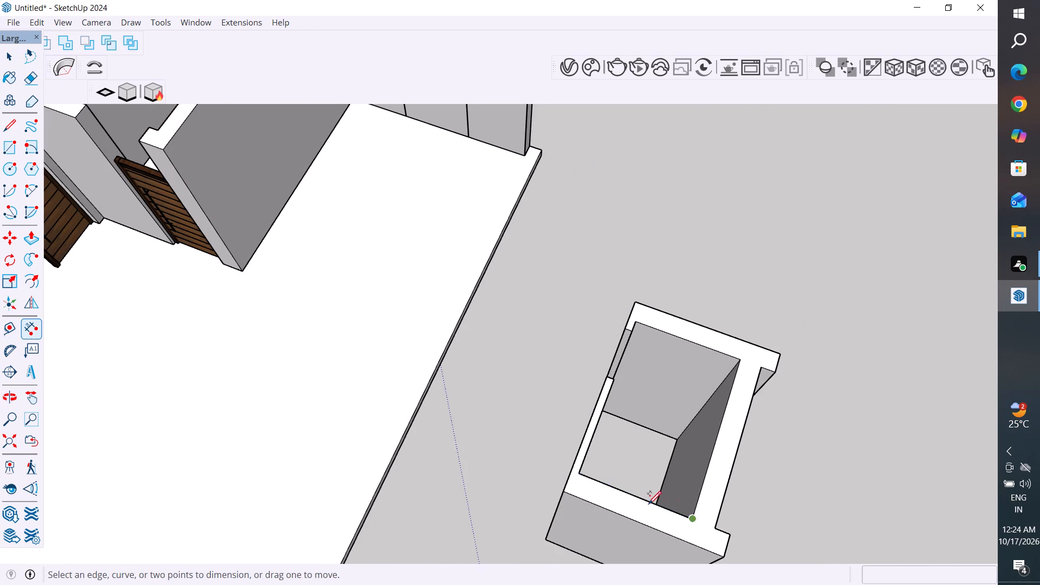
pyautogui.click(582, 470)
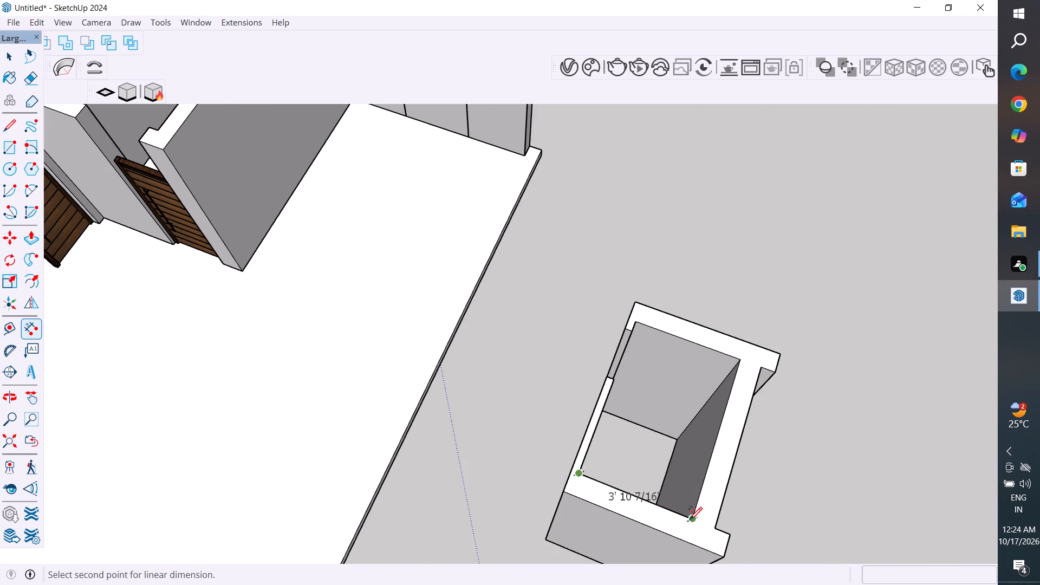
pyautogui.click(690, 519)
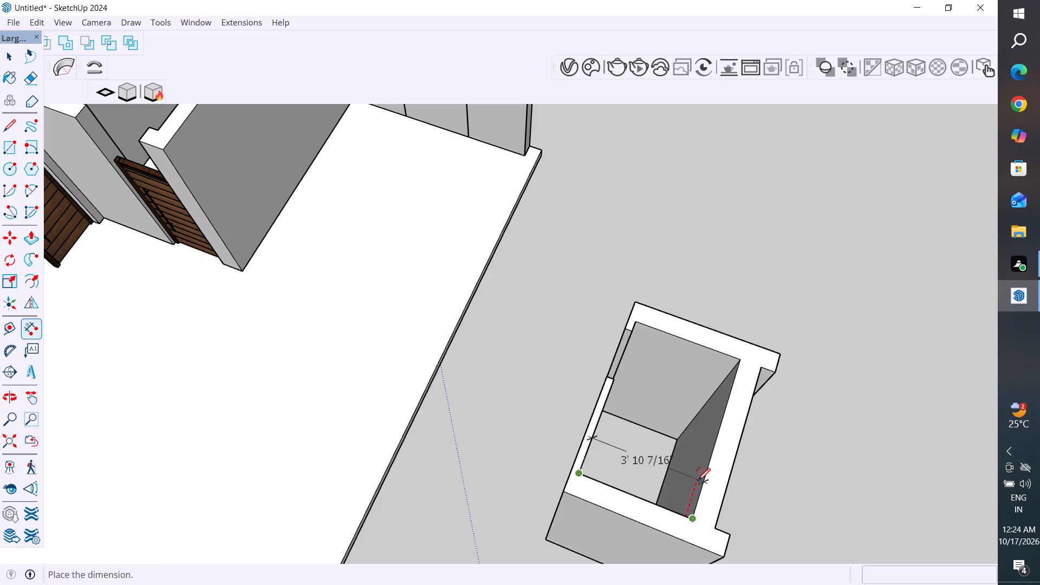
pyautogui.press('Escape')
pyautogui.click(740, 360)
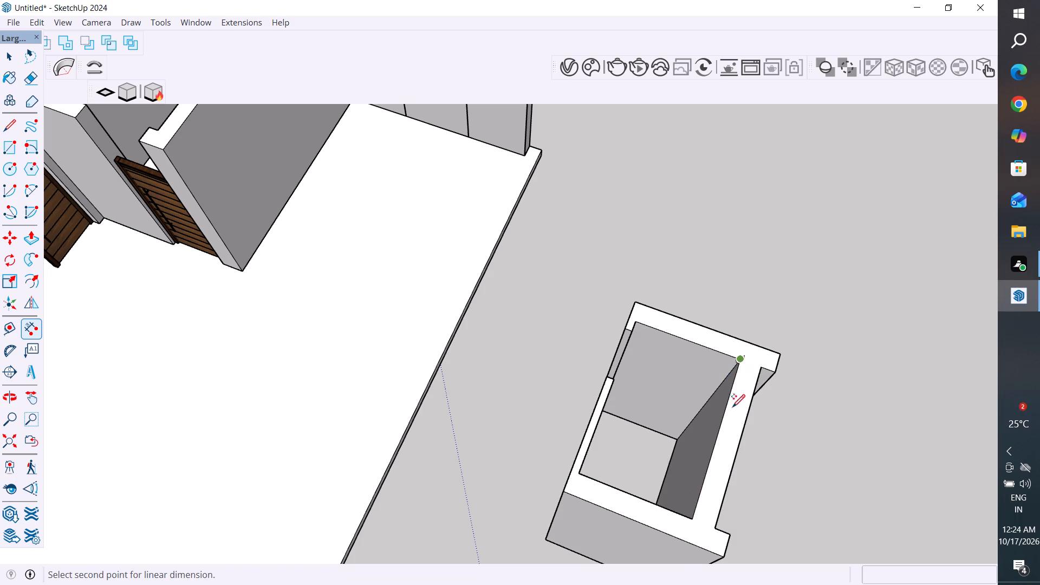
pyautogui.click(693, 521)
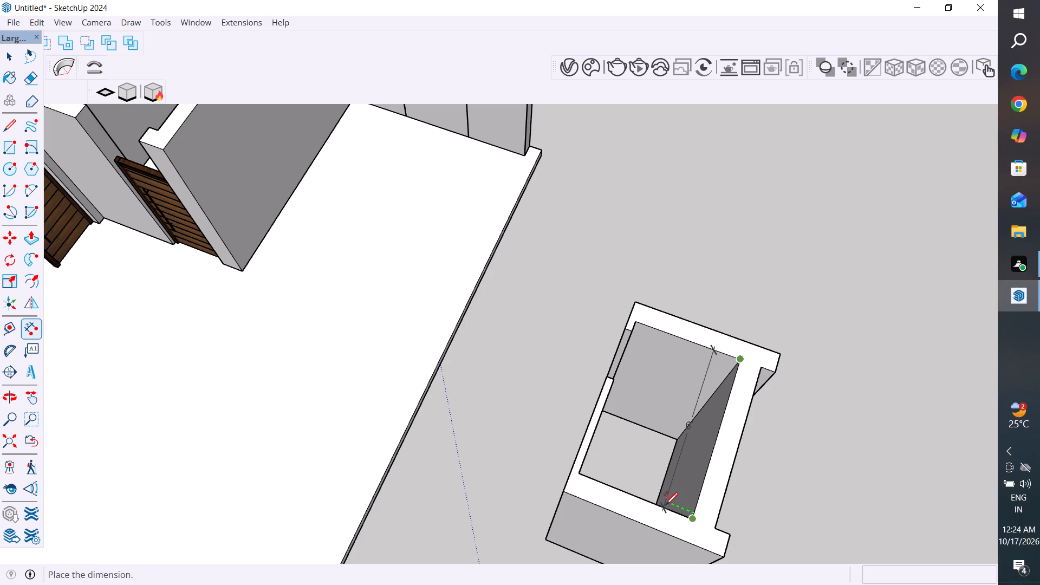
pyautogui.press('Escape')
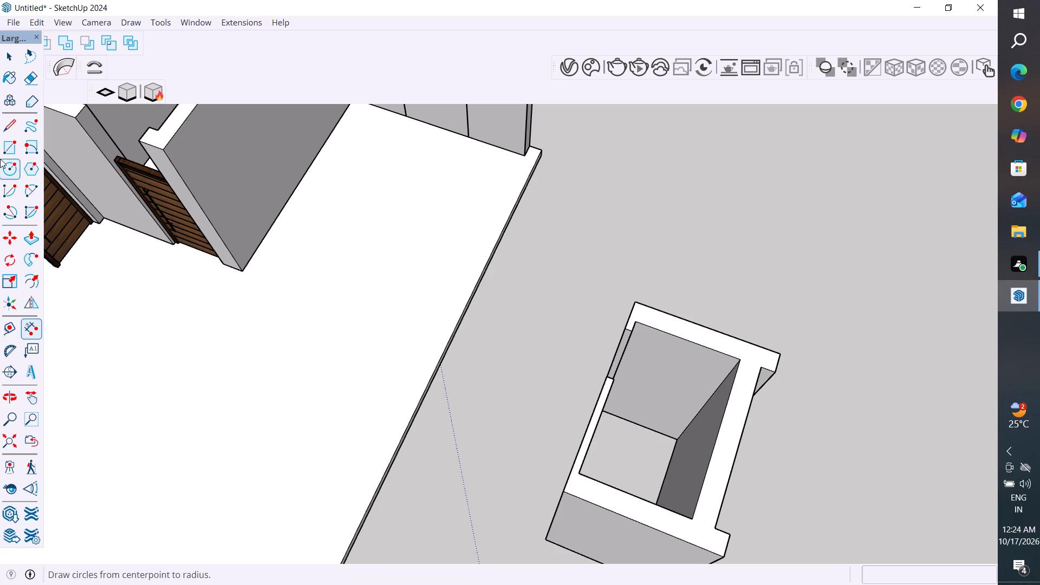
pyautogui.click(4, 55)
# Push/Pull the inner face of the small room's wall opposite the doorway about 5 7/16" outward to thin that wall.
pyautogui.moveTo(587, 448); pyautogui.dragTo(810, 503, button='middle')
pyautogui.scroll(-5, 717, 317)
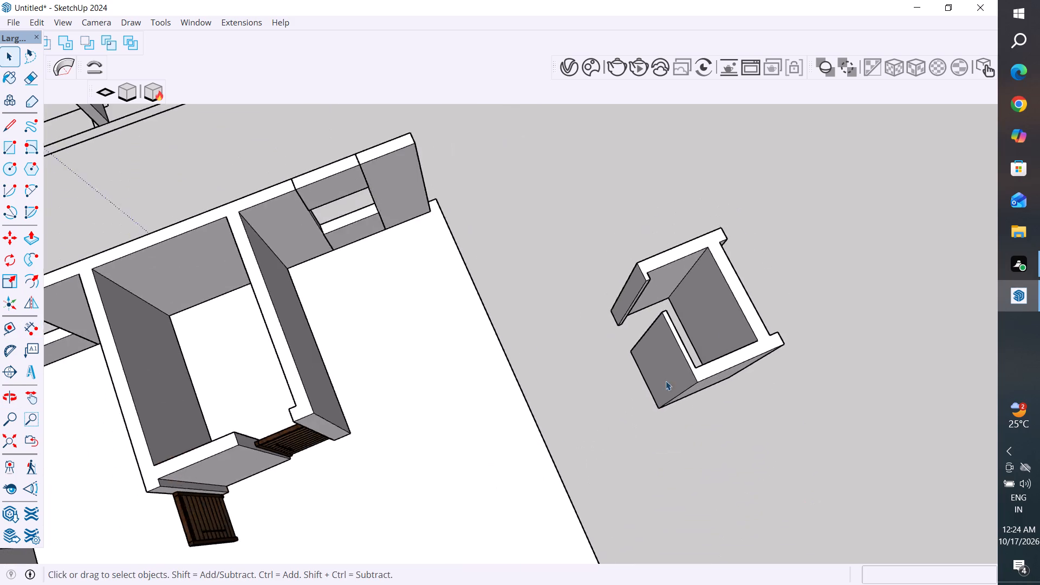
pyautogui.scroll(-6, 653, 394)
pyautogui.moveTo(731, 328); pyautogui.dragTo(849, 246, button='middle')
pyautogui.scroll(10, 743, 257)
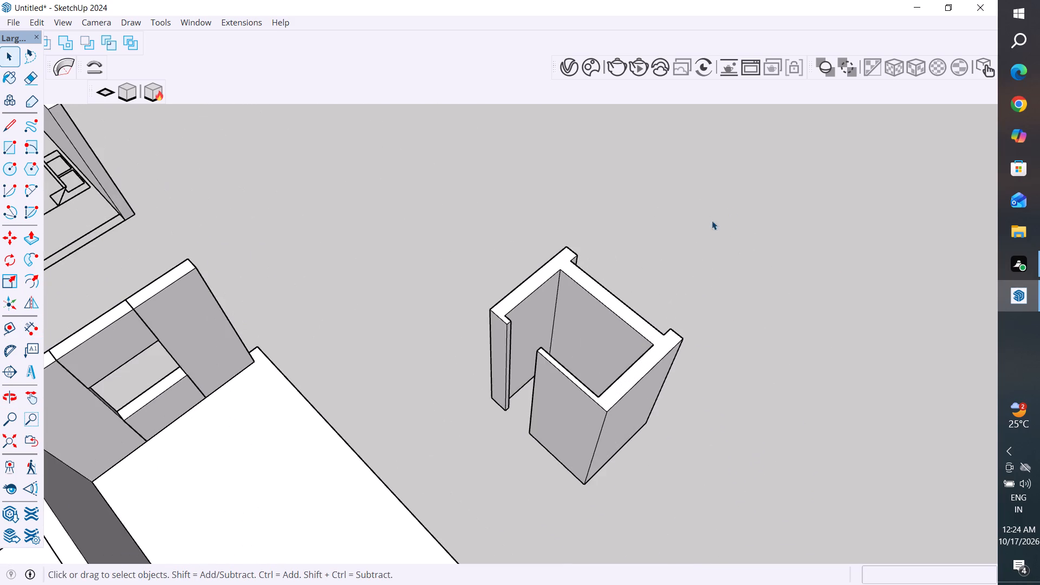
pyautogui.scroll(2, 678, 244)
pyautogui.moveTo(617, 288); pyautogui.dragTo(774, 283, button='middle')
pyautogui.moveTo(574, 241); pyautogui.dragTo(720, 243, button='middle')
pyautogui.scroll(3, 569, 261)
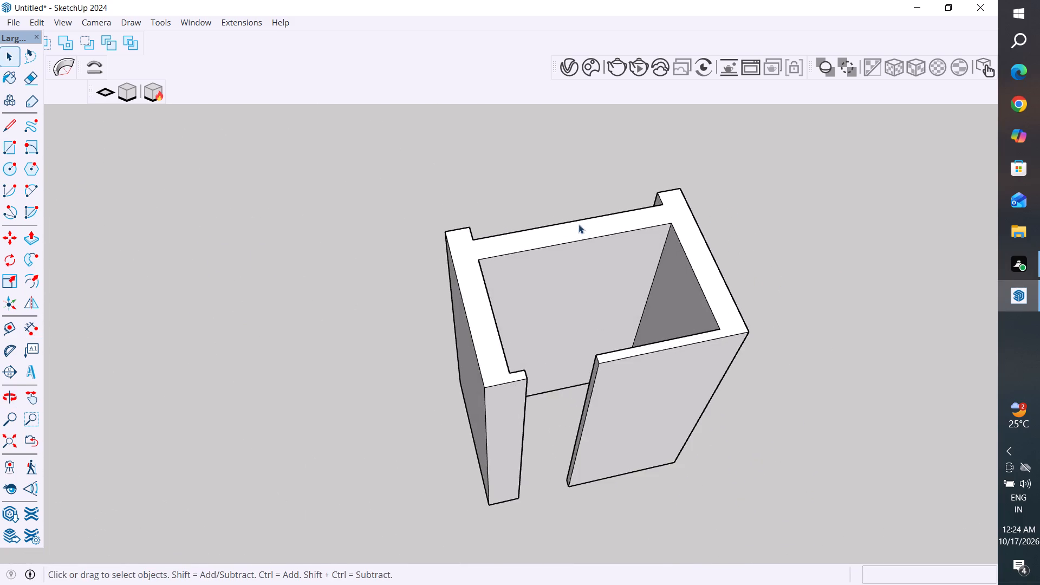
pyautogui.moveTo(587, 229); pyautogui.dragTo(689, 264, button='middle')
pyautogui.scroll(3, 523, 215)
pyautogui.scroll(1, 698, 142)
pyautogui.tripleClick(607, 287)
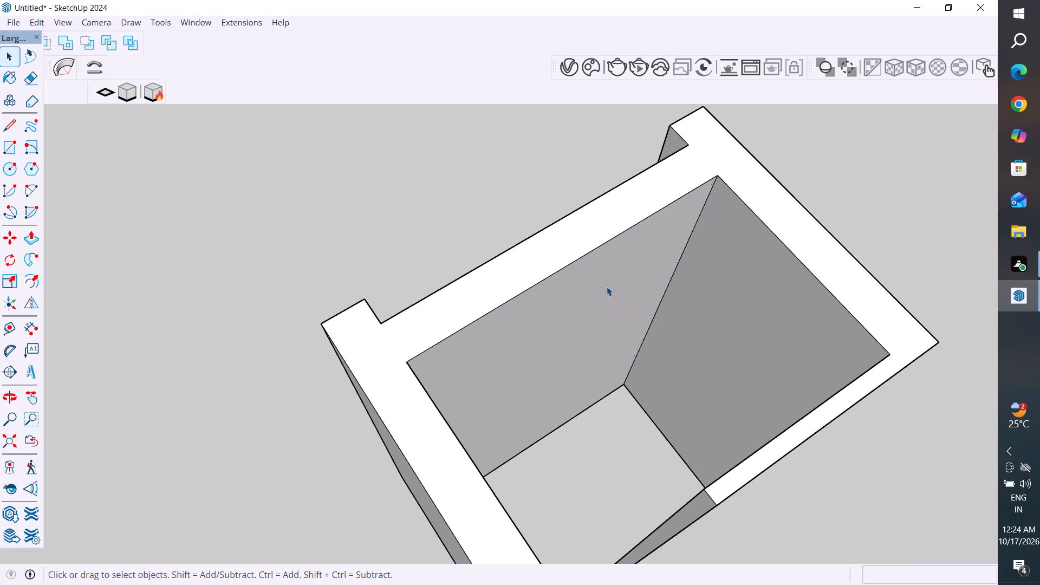
pyautogui.click(610, 278)
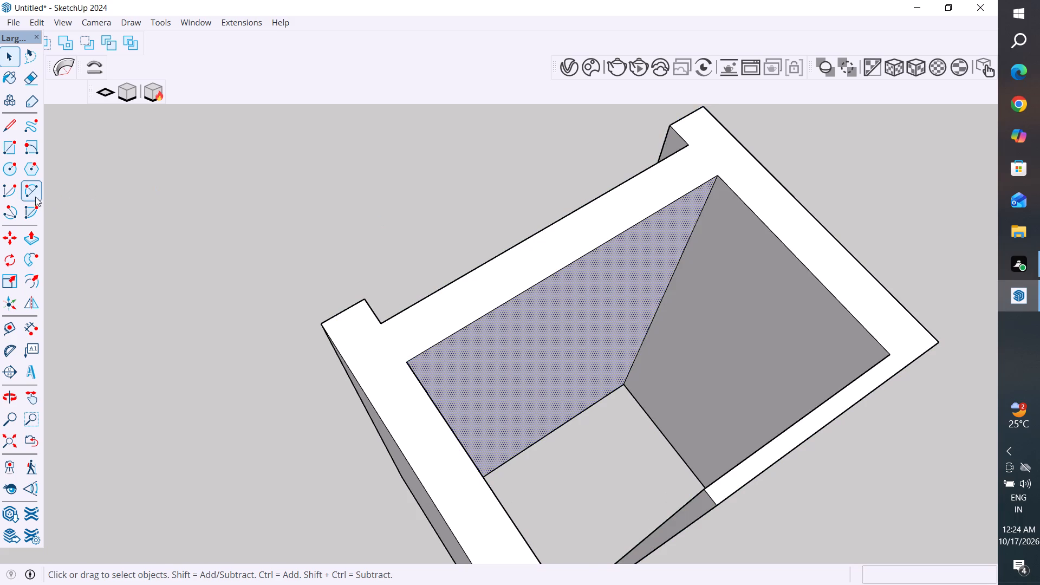
pyautogui.click(27, 242)
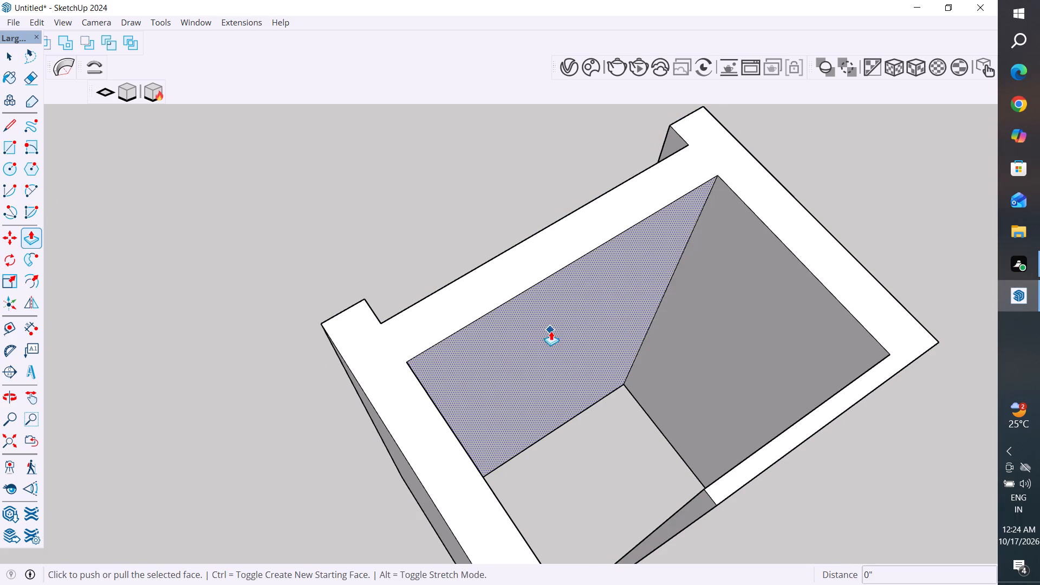
pyautogui.click(551, 331)
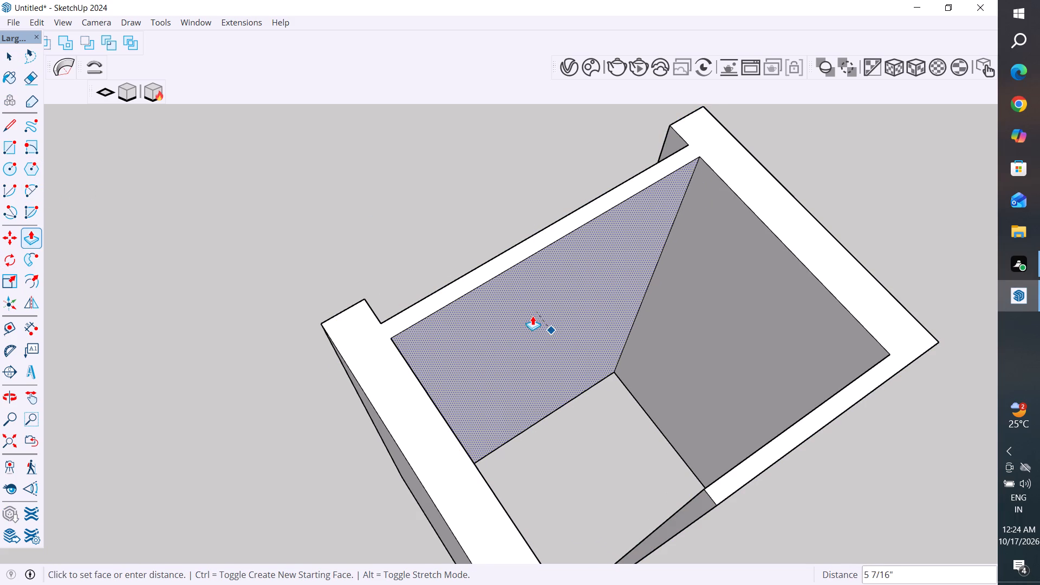
pyautogui.click(532, 316)
pyautogui.click(13, 55)
pyautogui.moveTo(210, 265); pyautogui.dragTo(214, 273)
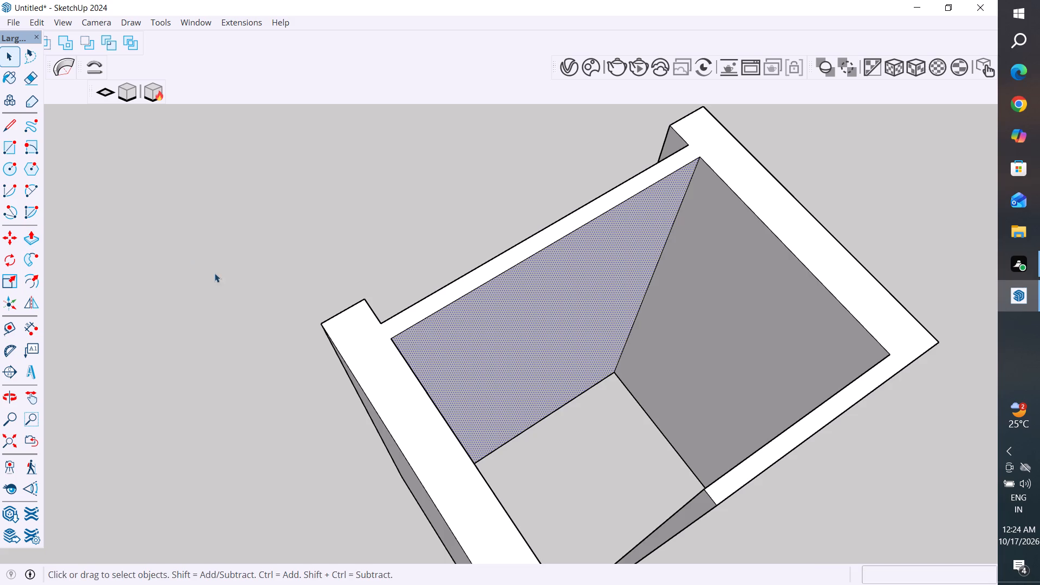
pyautogui.moveTo(214, 273); pyautogui.dragTo(215, 278)
# Copy the wooden door in the middle room's opening 4' 3 5/16" along the green axis to the outer corner of the adjoining wall stub.
pyautogui.scroll(-10, 252, 441)
pyautogui.moveTo(575, 426); pyautogui.dragTo(159, 477, button='middle')
pyautogui.scroll(-3, 329, 471)
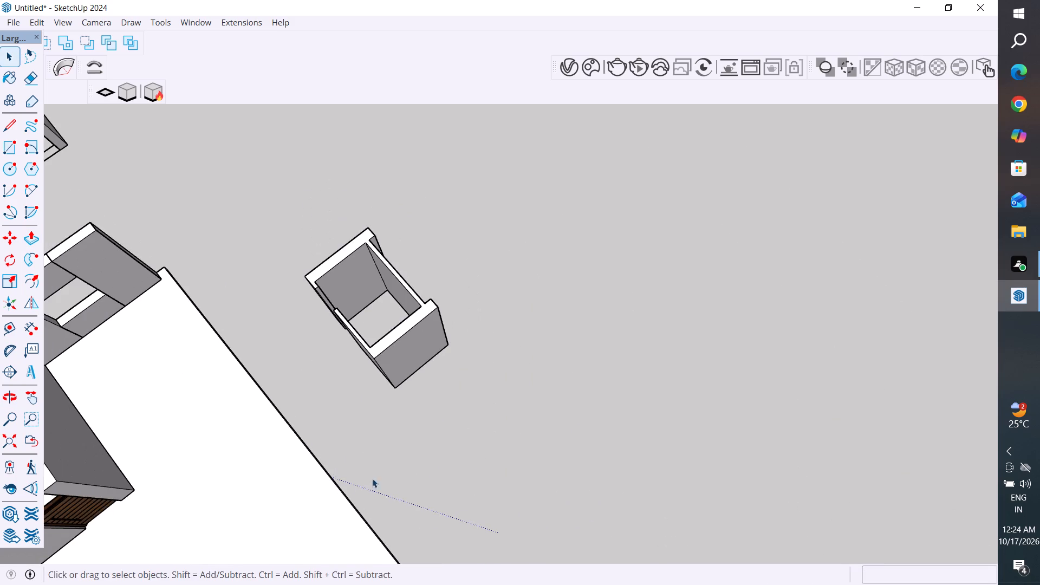
pyautogui.moveTo(404, 471); pyautogui.dragTo(297, 449, button='middle')
pyautogui.scroll(-7, 443, 284)
pyautogui.moveTo(516, 294); pyautogui.dragTo(480, 317, button='middle')
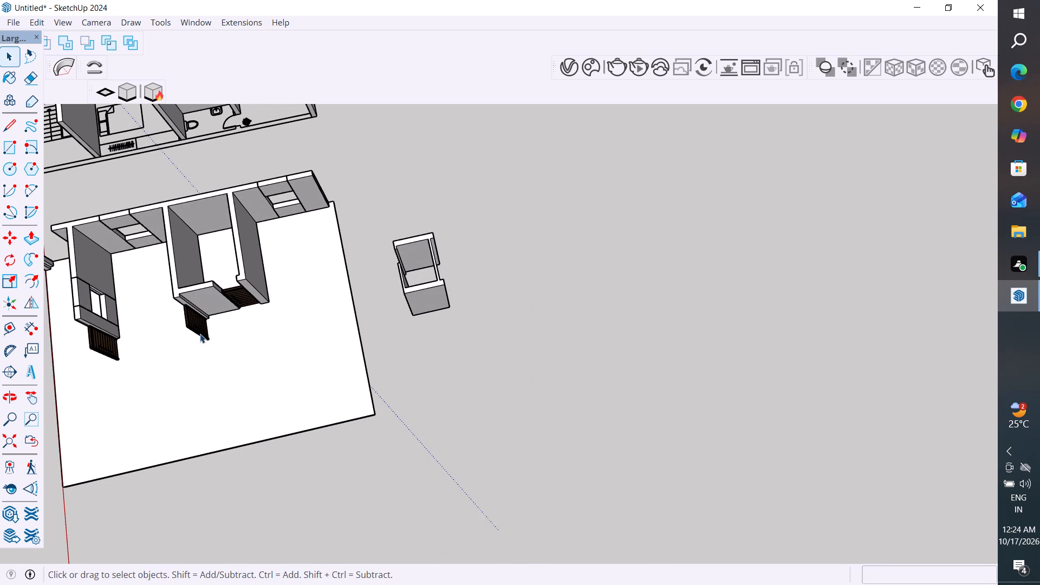
pyautogui.click(243, 297)
pyautogui.scroll(2, 595, 289)
pyautogui.moveTo(406, 325); pyautogui.dragTo(466, 283, button='middle')
pyautogui.press('m')
pyautogui.scroll(1, 177, 354)
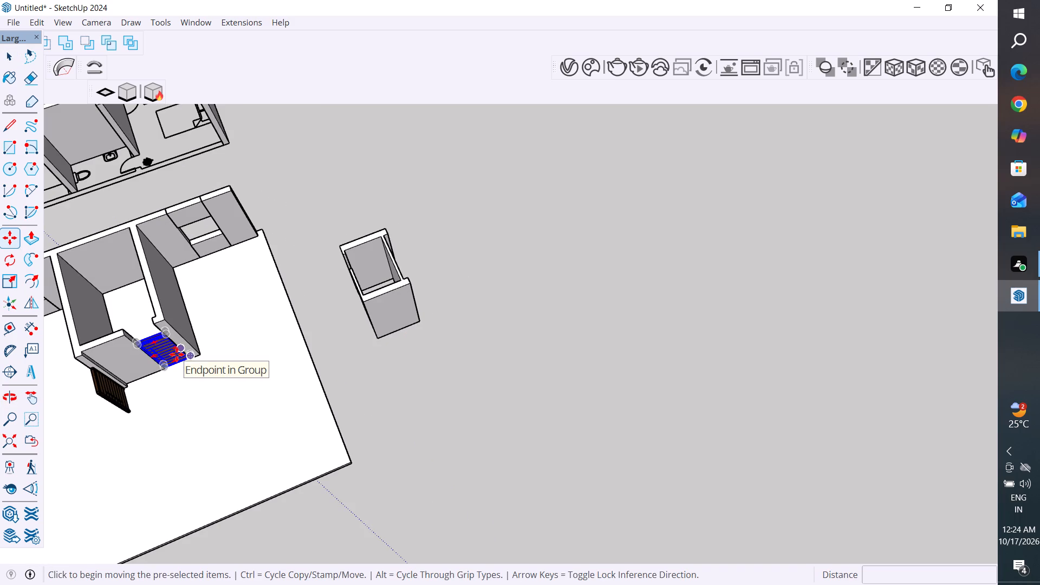
pyautogui.scroll(2, 177, 354)
pyautogui.moveTo(932, 260); pyautogui.dragTo(765, 316, button='middle')
pyautogui.scroll(-5, 752, 313)
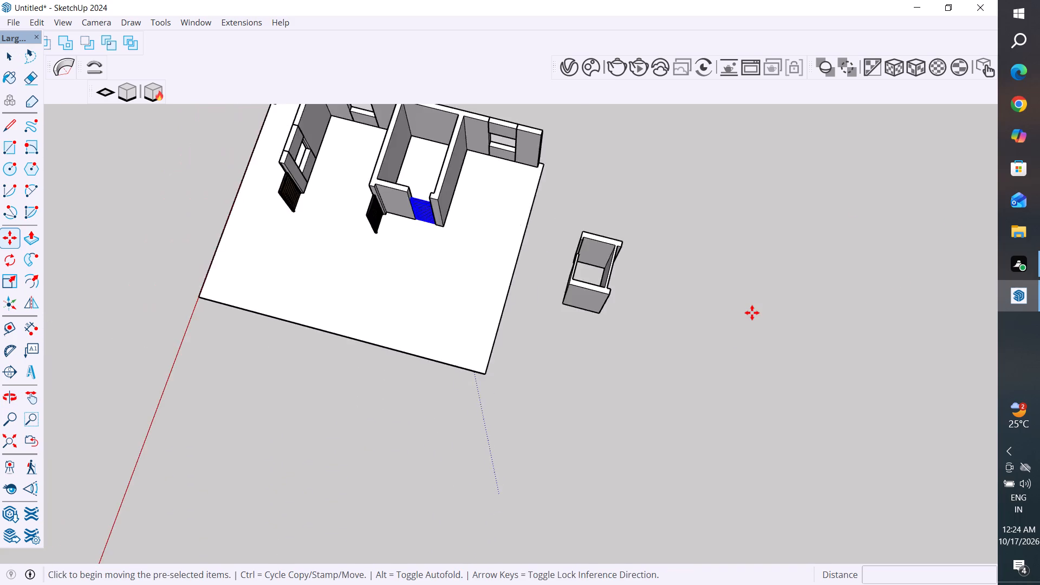
pyautogui.scroll(-6, 752, 313)
pyautogui.scroll(9, 538, 186)
pyautogui.moveTo(523, 322); pyautogui.dragTo(590, 168, button='middle')
pyautogui.scroll(1, 535, 305)
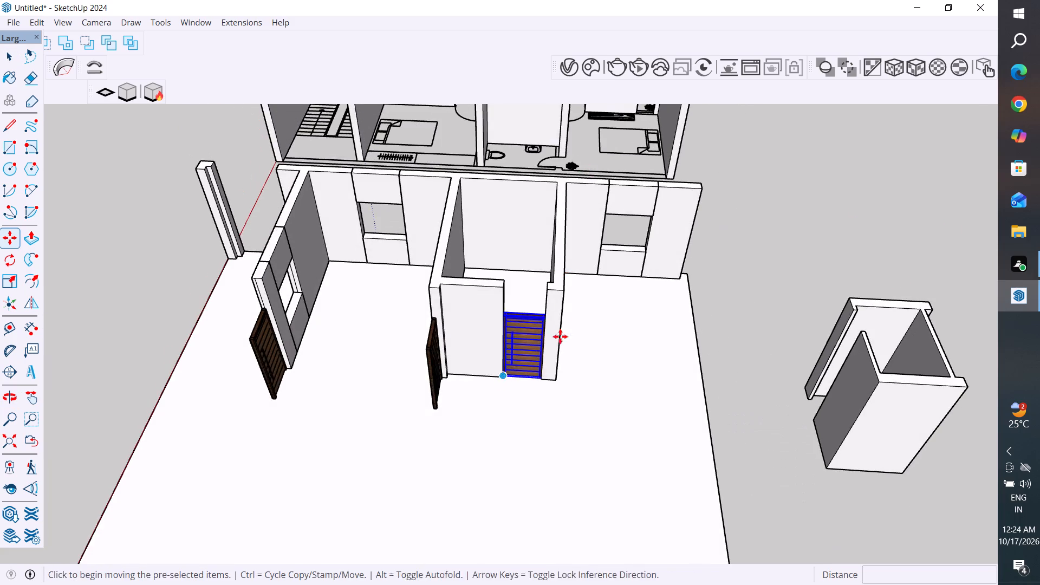
pyautogui.scroll(3, 560, 336)
pyautogui.moveTo(554, 298); pyautogui.dragTo(554, 222, button='middle')
pyautogui.scroll(4, 521, 186)
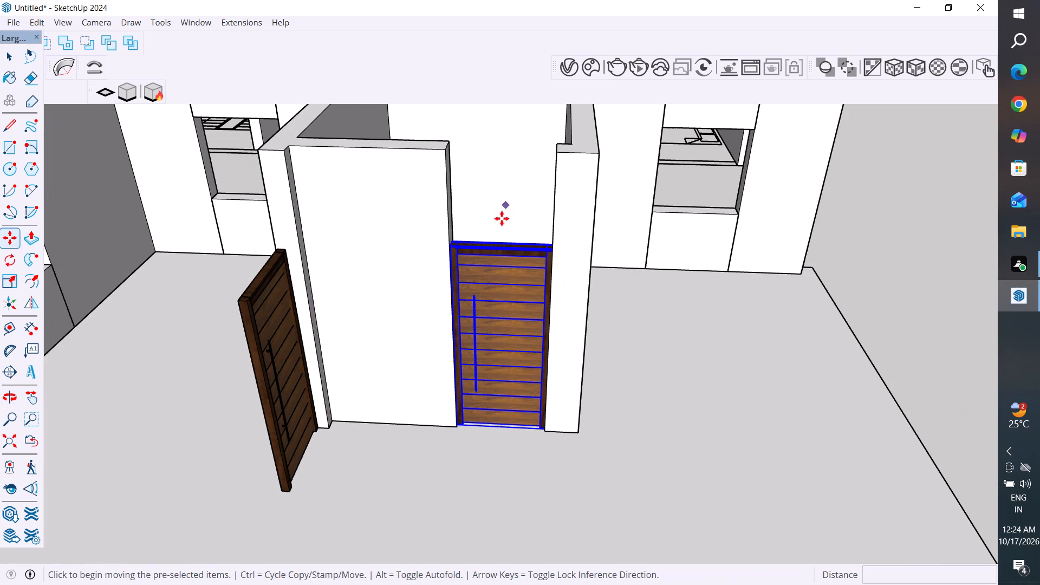
pyautogui.press('m')
pyautogui.scroll(4, 463, 419)
pyautogui.keyDown('ctrl'); pyautogui.click(454, 431); pyautogui.keyUp('ctrl')
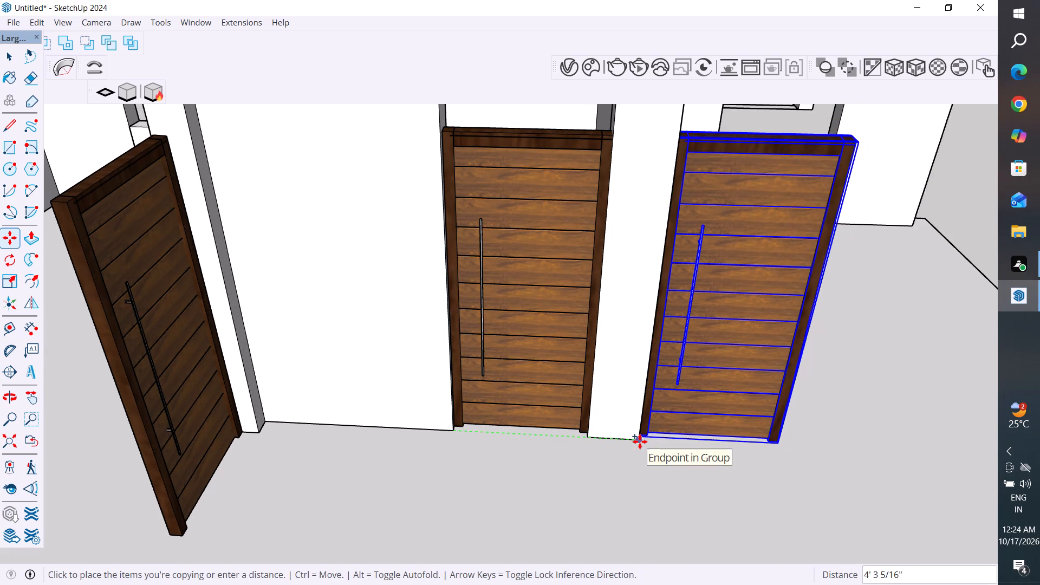
pyautogui.click(640, 441)
pyautogui.click(4, 53)
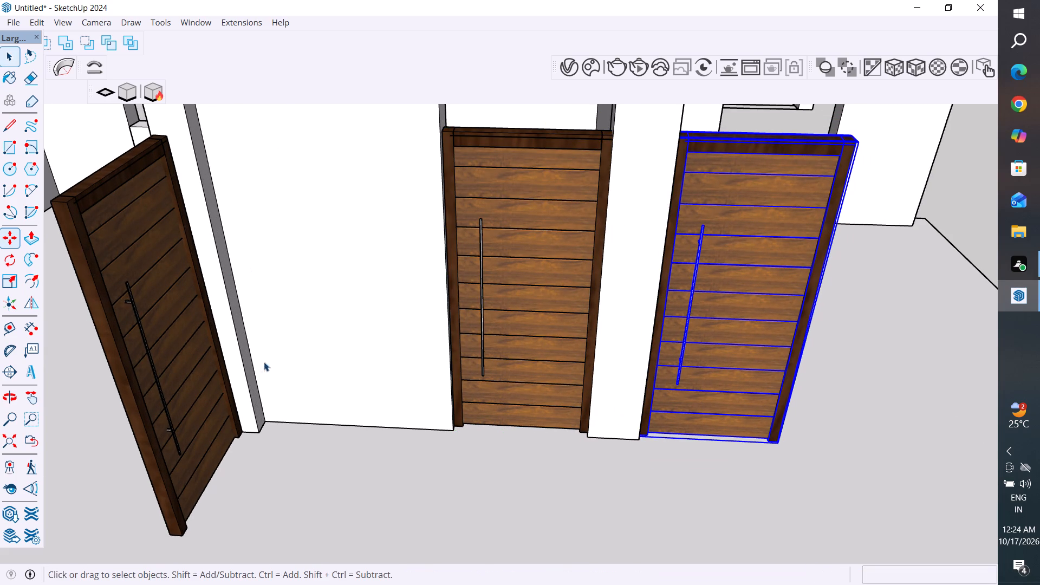
pyautogui.scroll(-11, 377, 445)
pyautogui.click(695, 392)
# Select all of the small room's wall geometry beside the floor slab and make it a group.
pyautogui.scroll(-4, 482, 346)
pyautogui.moveTo(501, 394); pyautogui.dragTo(522, 456, button='middle')
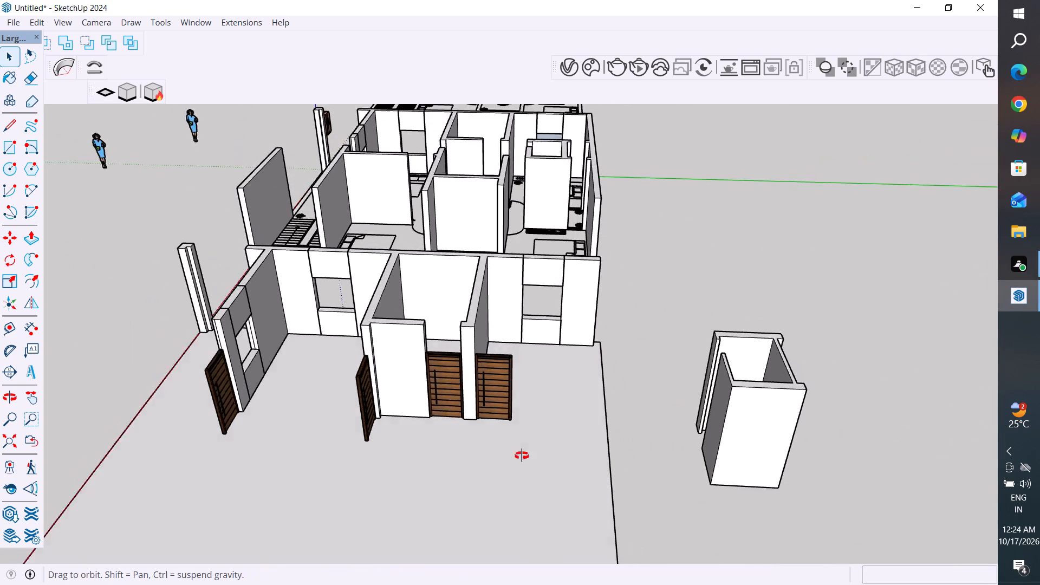
pyautogui.moveTo(522, 456); pyautogui.dragTo(534, 482, button='middle')
pyautogui.scroll(-5, 528, 321)
pyautogui.moveTo(525, 386); pyautogui.dragTo(543, 435, button='middle')
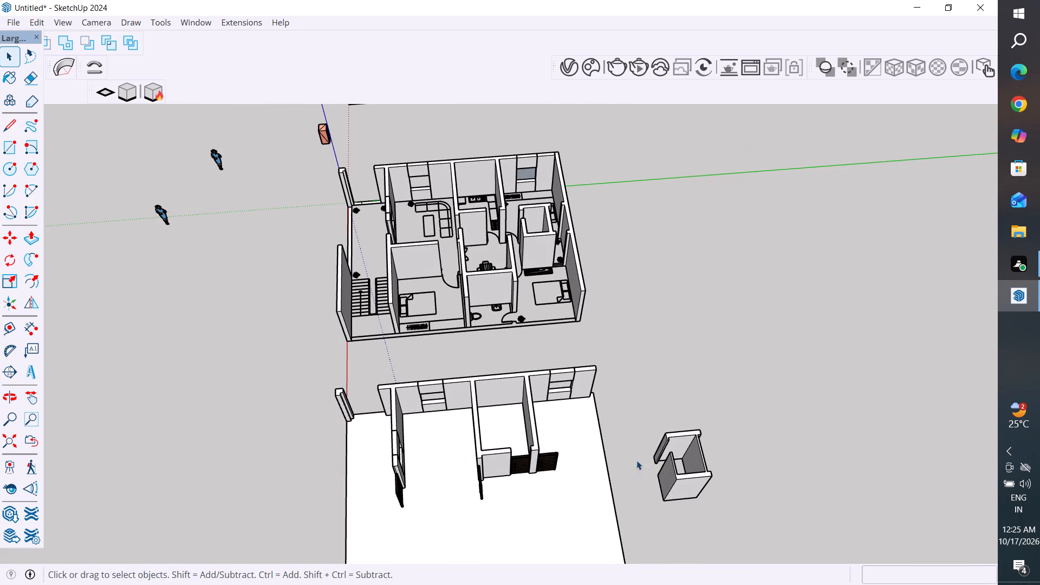
pyautogui.moveTo(636, 460); pyautogui.dragTo(504, 471, button='middle')
pyautogui.scroll(-5, 660, 333)
pyautogui.moveTo(528, 484); pyautogui.dragTo(782, 498, button='middle')
pyautogui.scroll(5, 706, 330)
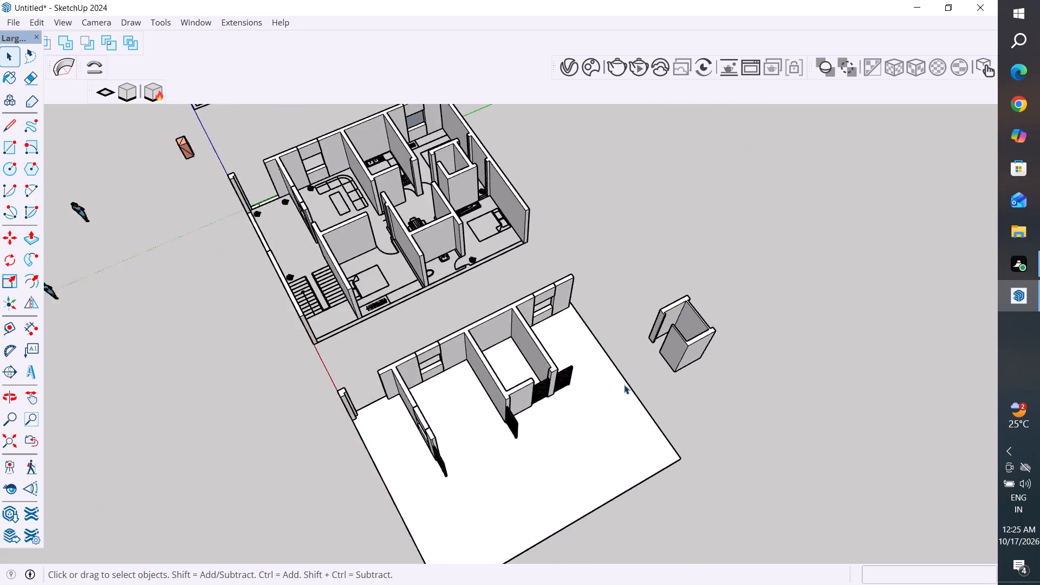
pyautogui.scroll(6, 624, 385)
pyautogui.click(664, 320)
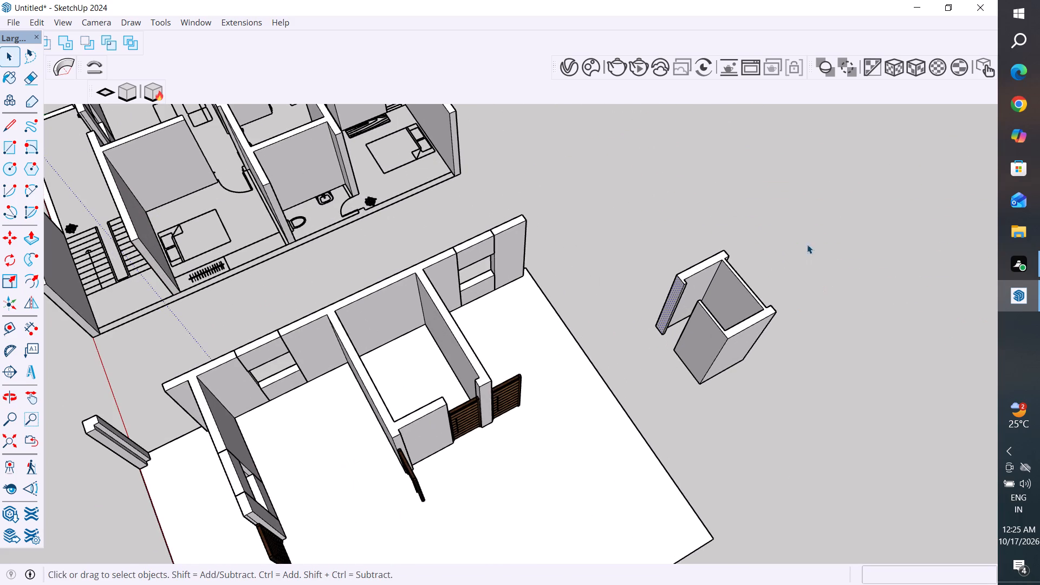
pyautogui.press('Escape')
pyautogui.press('Escape')
pyautogui.moveTo(805, 231); pyautogui.dragTo(659, 381)
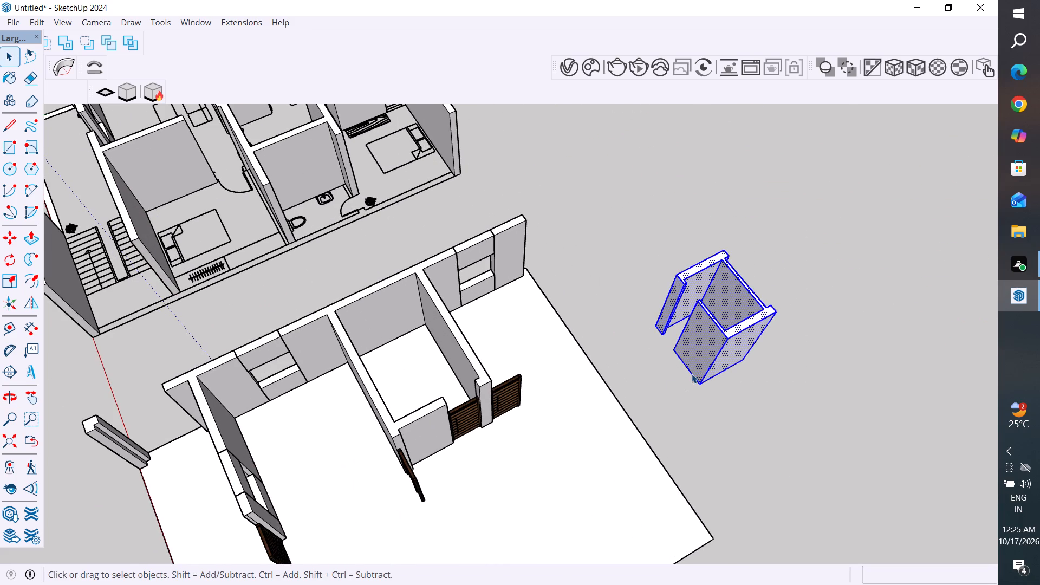
pyautogui.rightClick(714, 354)
pyautogui.click(771, 125)
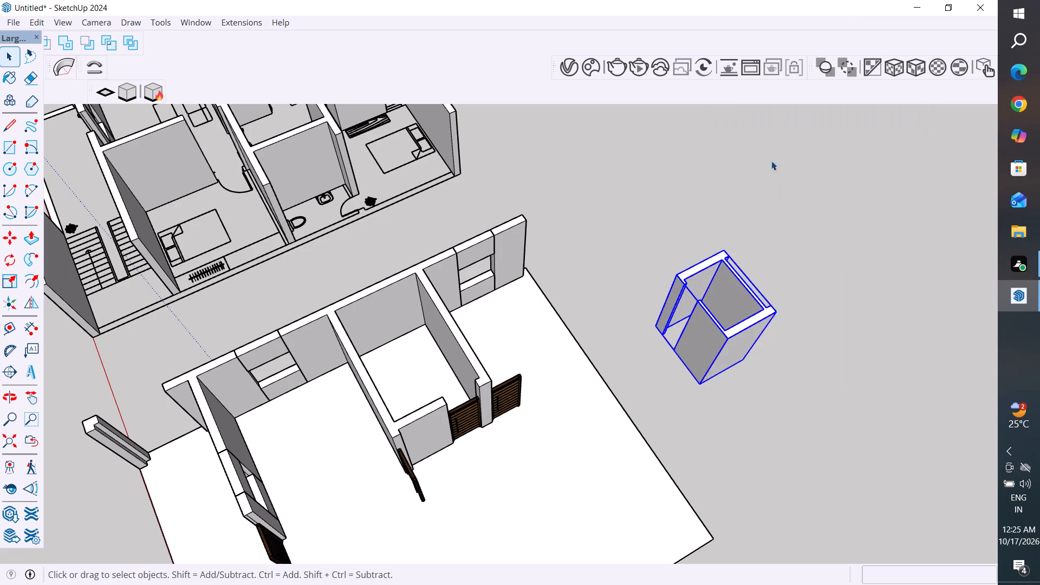
pyautogui.click(778, 389)
# Move the small room group about 16' 7 7/8" by its bottom corner onto the copied wooden door's outer bottom corner.
pyautogui.press('m')
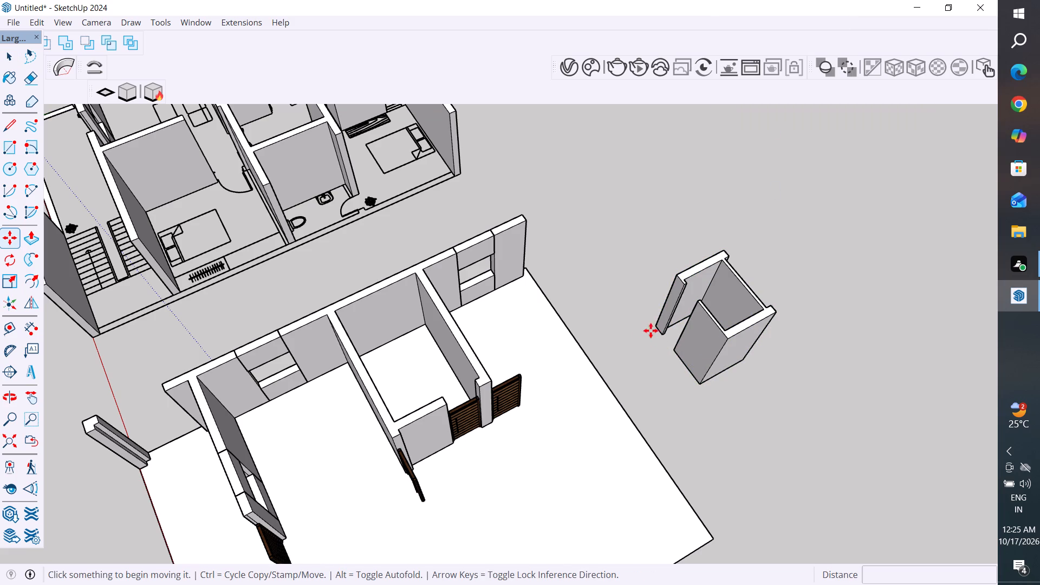
pyautogui.click(653, 329)
pyautogui.scroll(7, 519, 417)
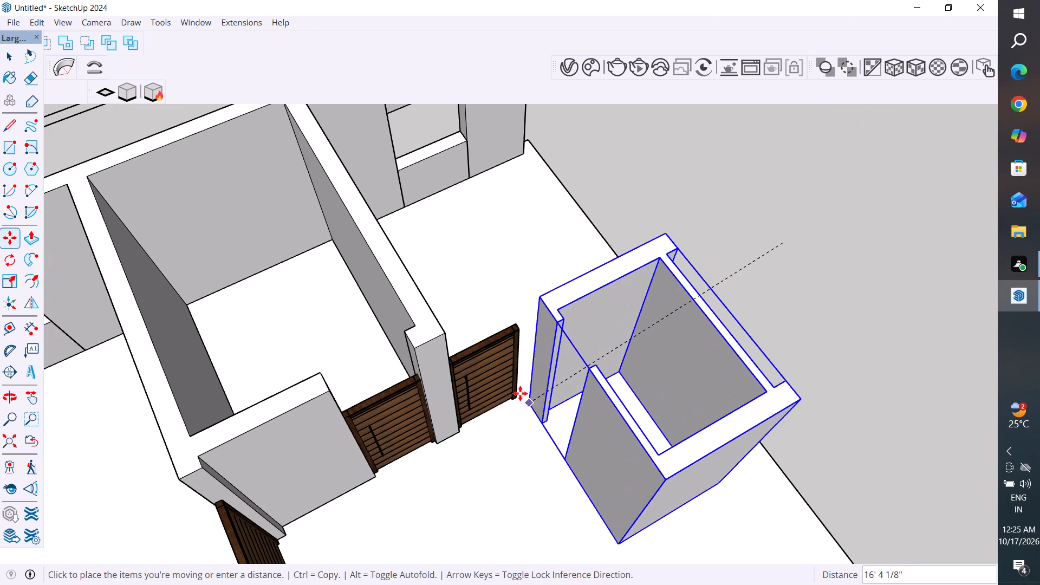
pyautogui.scroll(16, 522, 398)
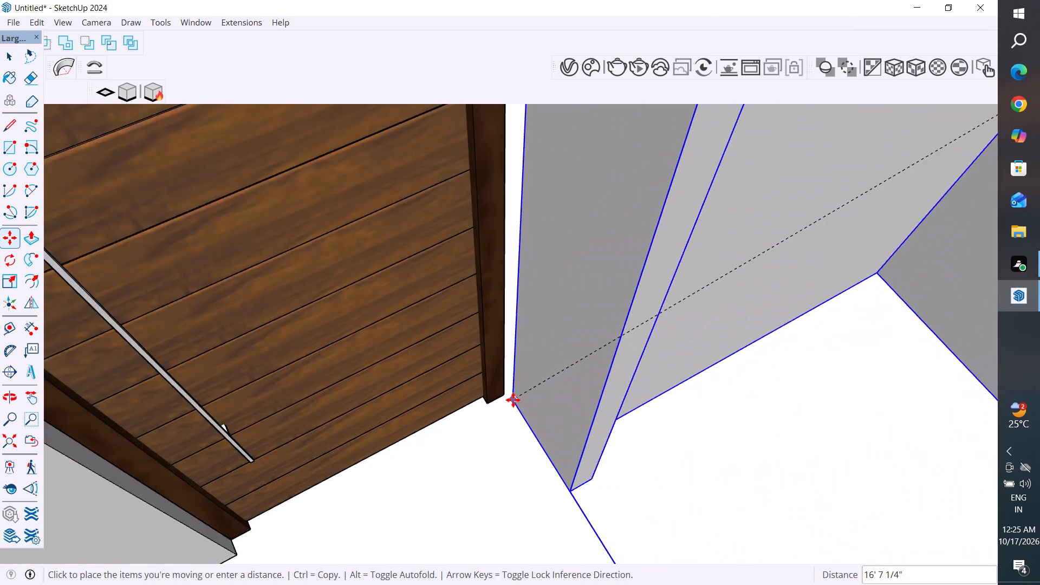
pyautogui.scroll(2, 513, 400)
pyautogui.moveTo(515, 401); pyautogui.dragTo(635, 212, button='middle')
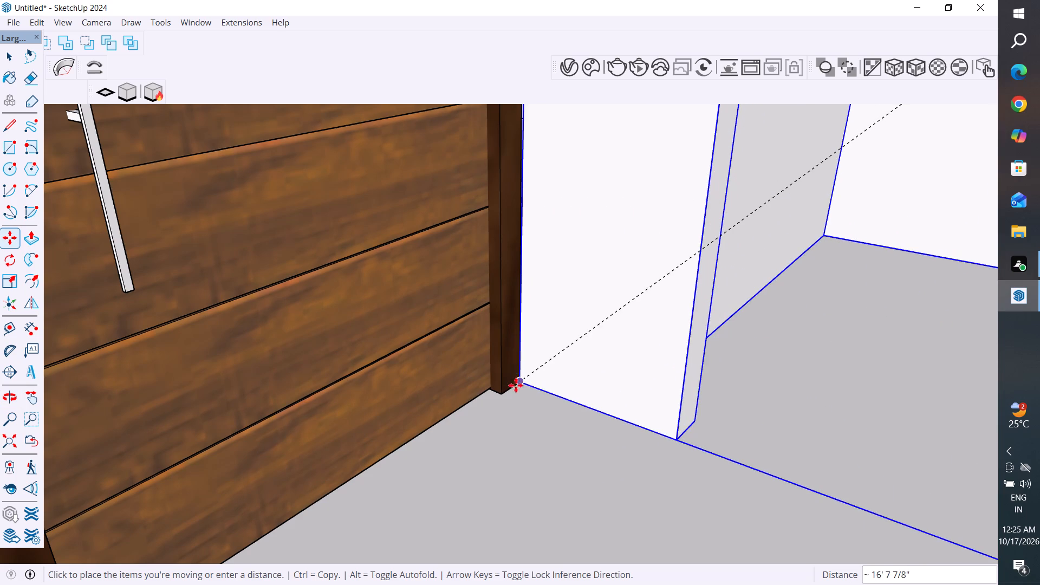
pyautogui.click(522, 385)
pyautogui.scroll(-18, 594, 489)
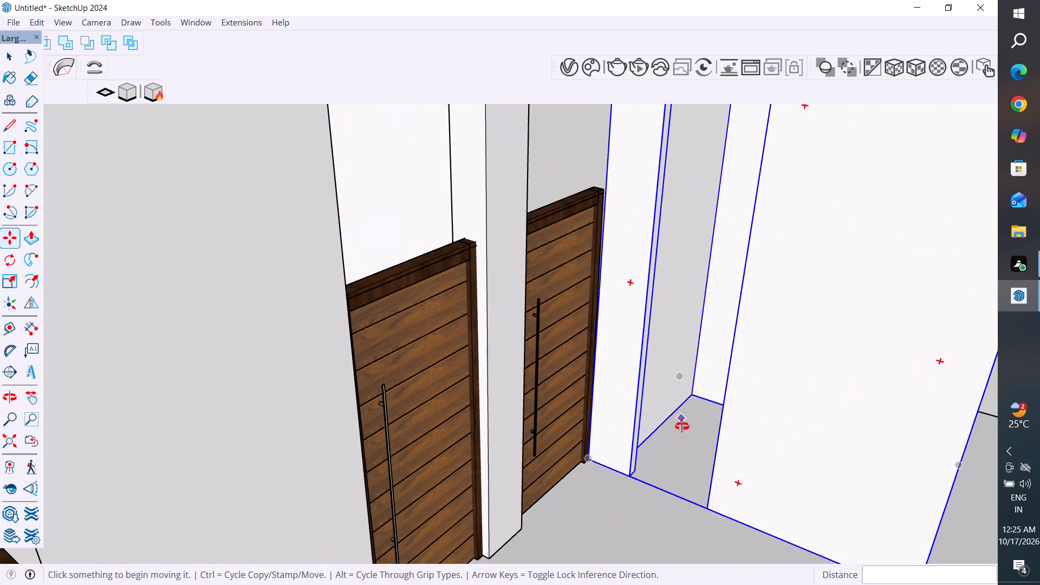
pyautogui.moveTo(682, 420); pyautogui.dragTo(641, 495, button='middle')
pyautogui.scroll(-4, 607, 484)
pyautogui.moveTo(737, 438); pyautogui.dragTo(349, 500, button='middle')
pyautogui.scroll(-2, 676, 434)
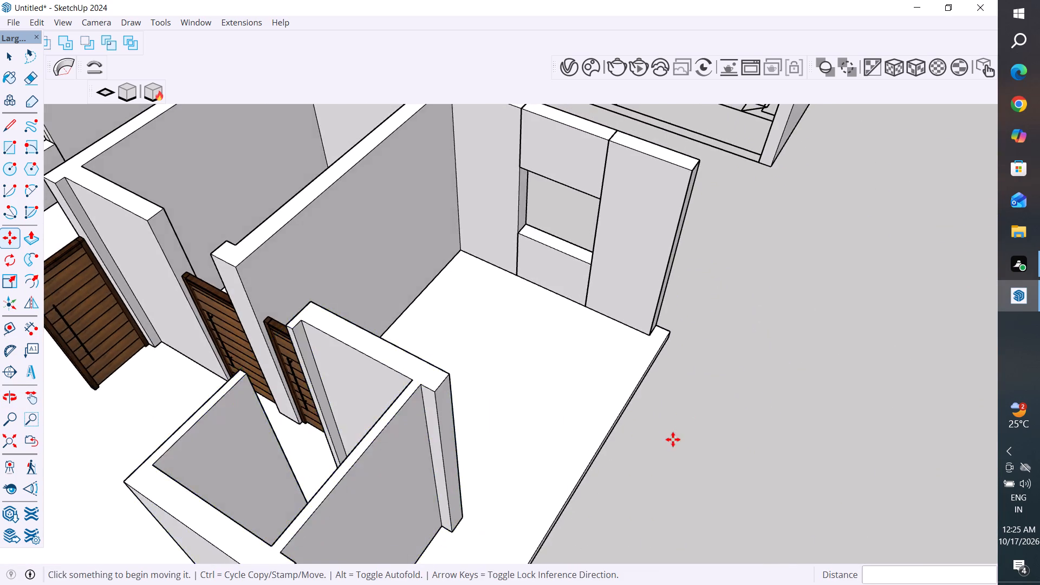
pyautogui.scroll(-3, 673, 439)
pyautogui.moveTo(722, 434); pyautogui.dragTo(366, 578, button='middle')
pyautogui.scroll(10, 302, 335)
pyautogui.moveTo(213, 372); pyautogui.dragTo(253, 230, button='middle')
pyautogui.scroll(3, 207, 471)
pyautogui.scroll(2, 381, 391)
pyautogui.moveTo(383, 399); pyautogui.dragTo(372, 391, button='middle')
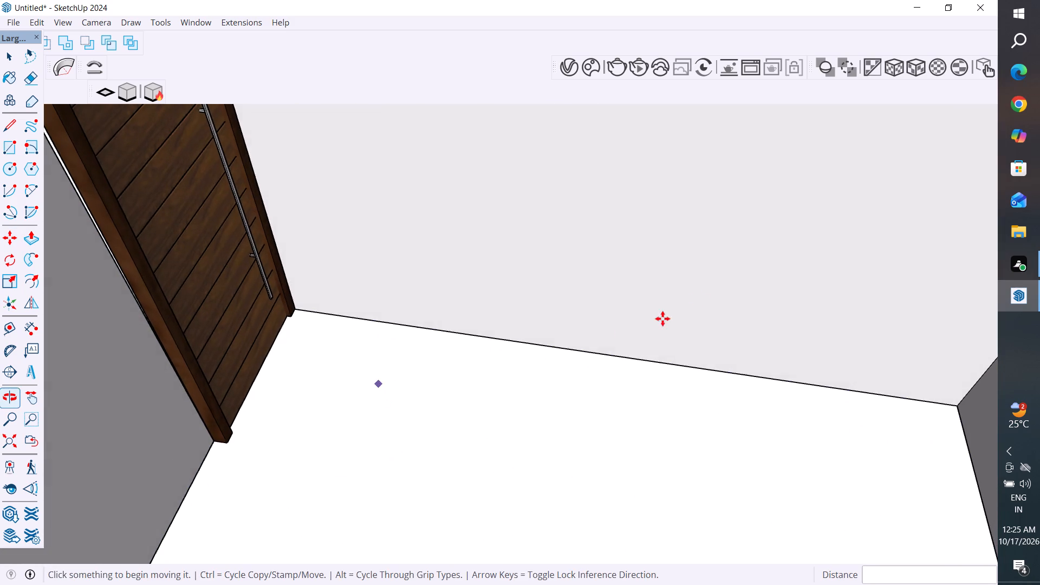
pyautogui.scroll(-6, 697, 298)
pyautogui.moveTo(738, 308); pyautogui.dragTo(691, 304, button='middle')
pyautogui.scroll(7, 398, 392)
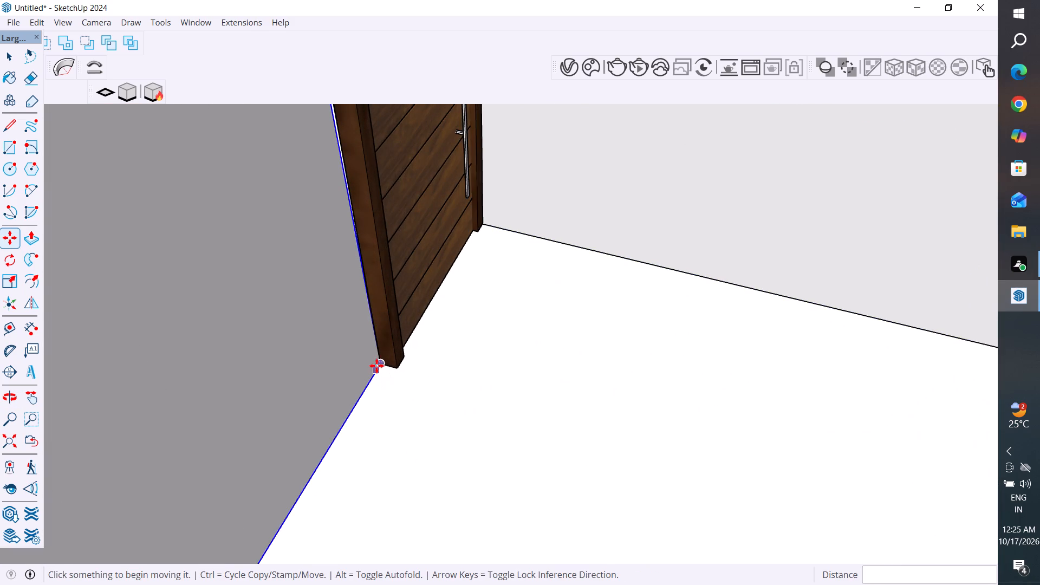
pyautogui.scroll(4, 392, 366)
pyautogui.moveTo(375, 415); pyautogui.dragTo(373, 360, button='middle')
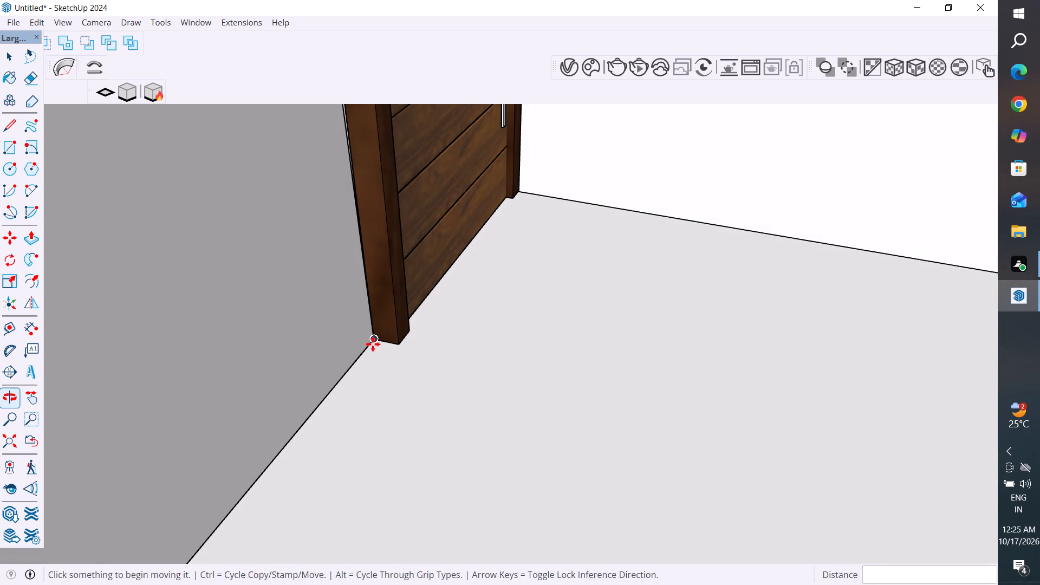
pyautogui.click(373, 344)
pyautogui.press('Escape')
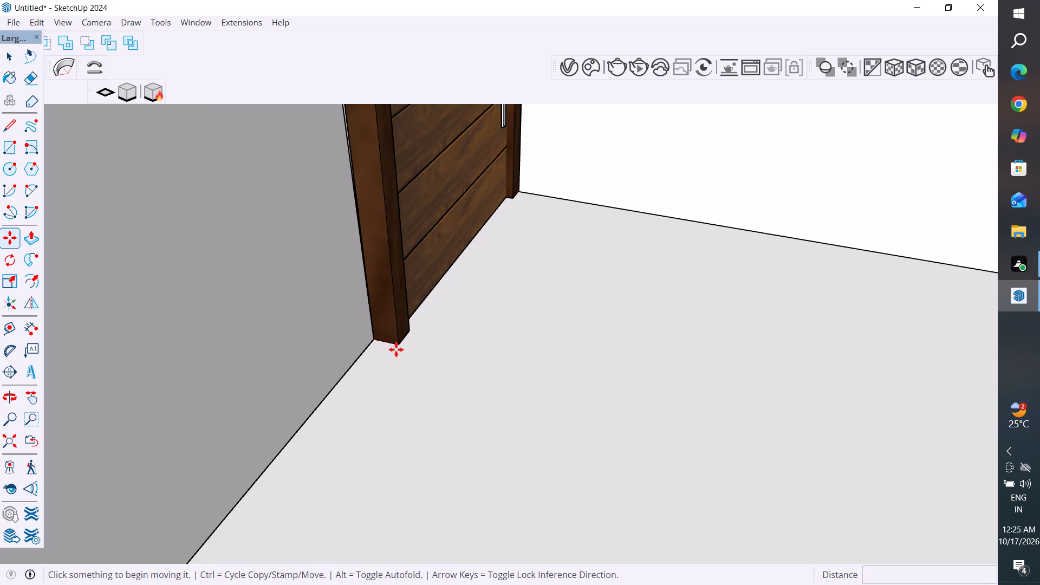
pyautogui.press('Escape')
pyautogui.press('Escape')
# Move the small room group from its corner at the door to the opposite bottom corner of the same door jamb, then deselect it.
pyautogui.scroll(-17, 449, 434)
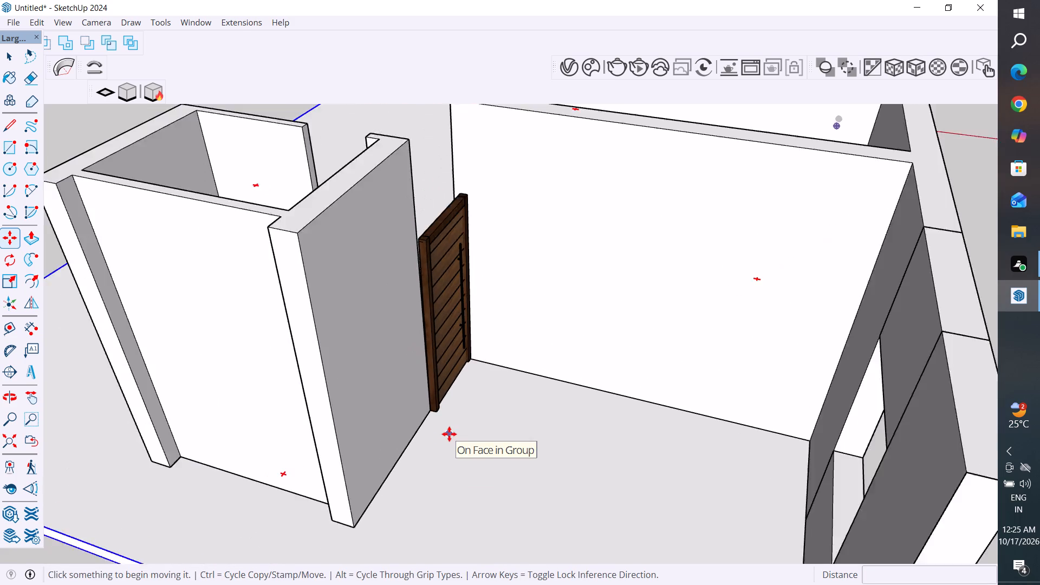
pyautogui.scroll(-2, 488, 379)
pyautogui.scroll(3, 455, 402)
pyautogui.click(14, 62)
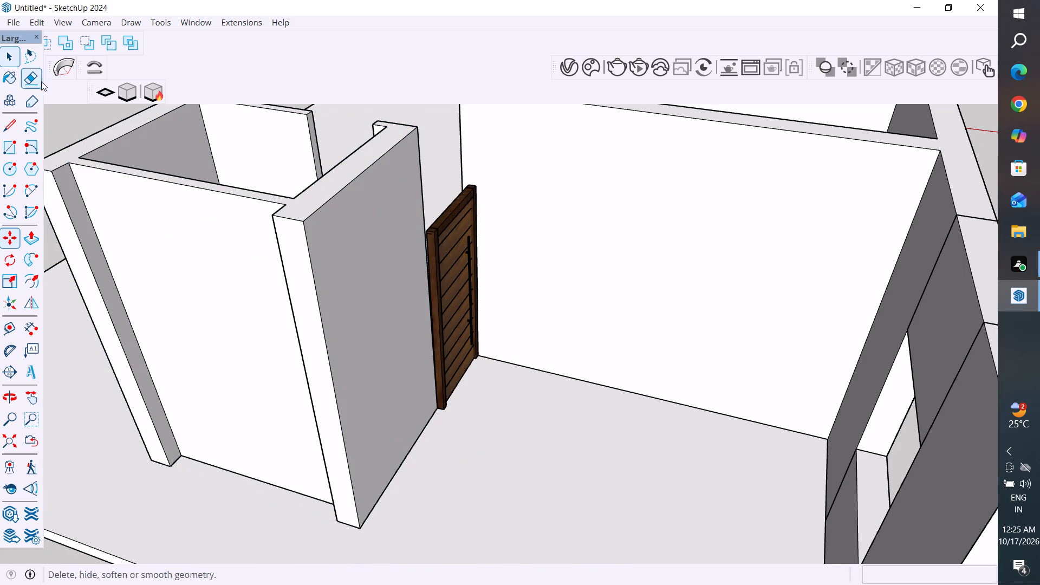
pyautogui.scroll(-4, 385, 424)
pyautogui.click(183, 158)
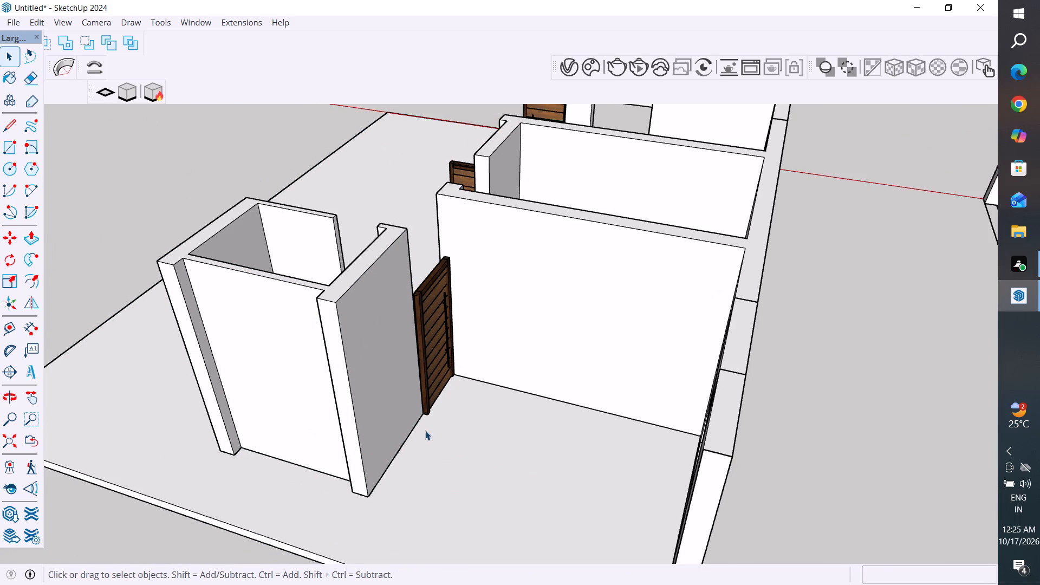
pyautogui.scroll(4, 425, 431)
pyautogui.click(348, 376)
pyautogui.scroll(5, 431, 439)
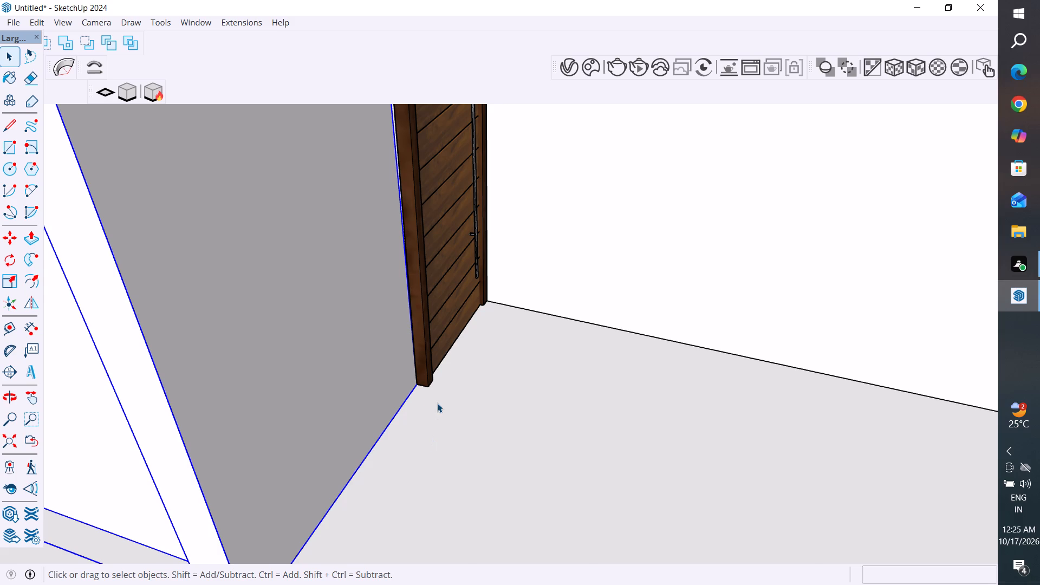
pyautogui.press('m')
pyautogui.scroll(4, 418, 387)
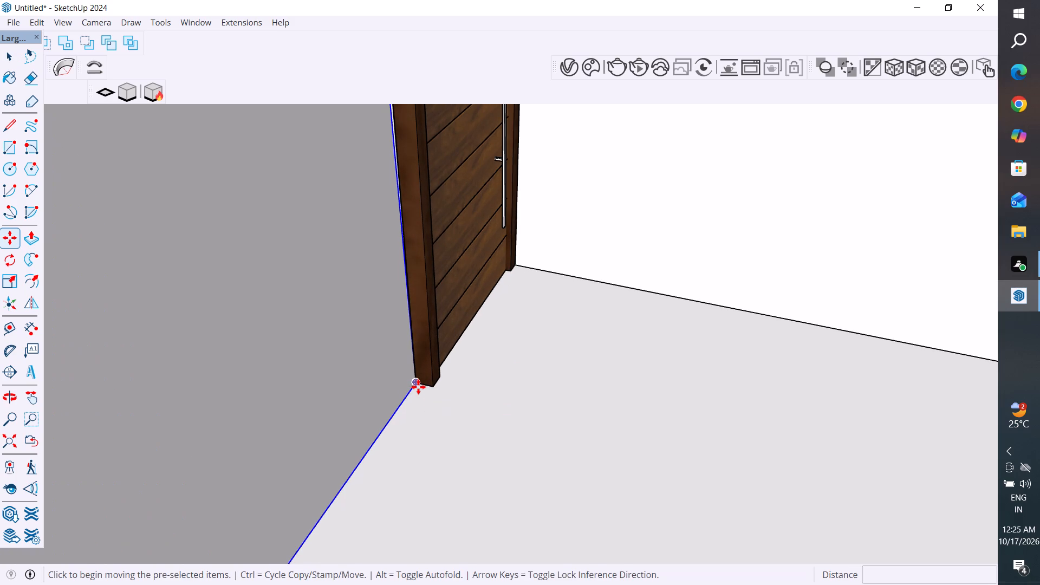
pyautogui.click(418, 387)
pyautogui.click(435, 384)
pyautogui.scroll(-17, 540, 430)
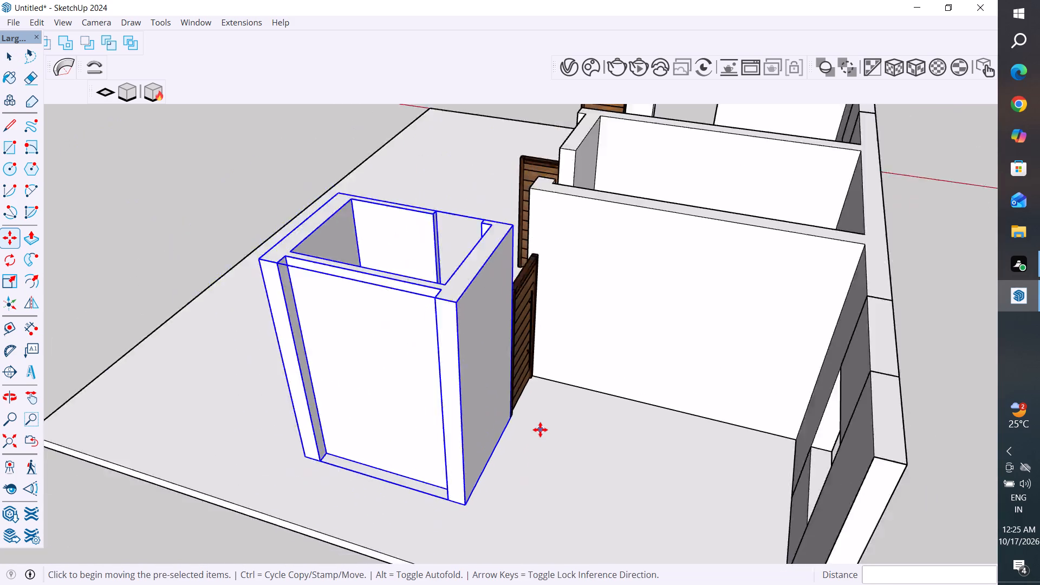
pyautogui.press('Escape')
pyautogui.press('Escape')
pyautogui.press('Escape')
pyautogui.click(12, 58)
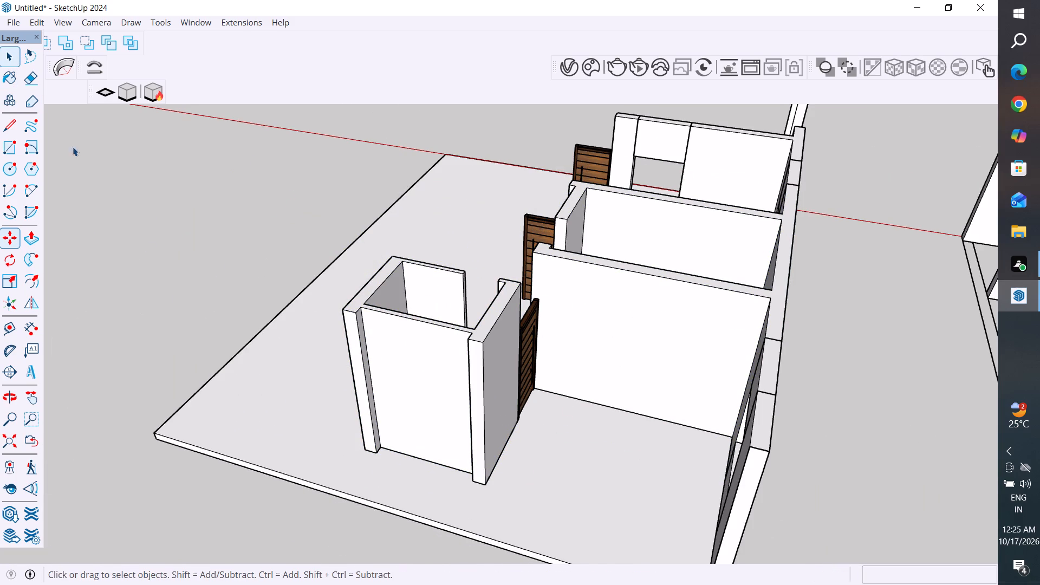
pyautogui.click(146, 242)
# Unhide all hidden walls of the house copy.
pyautogui.scroll(-5, 543, 352)
pyautogui.moveTo(580, 405); pyautogui.dragTo(1019, 476, button='middle')
pyautogui.scroll(-5, 330, 392)
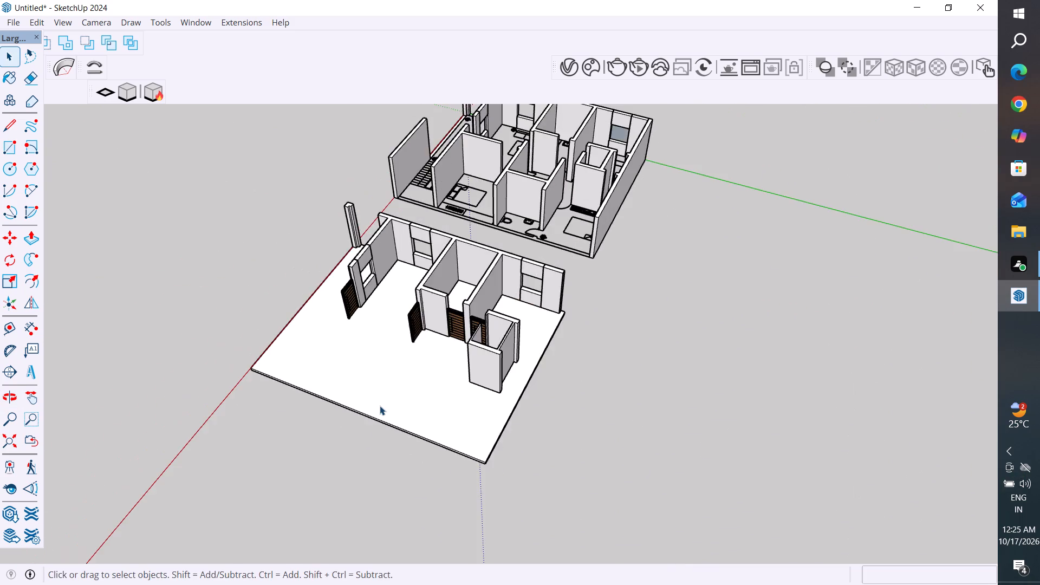
pyautogui.moveTo(415, 415); pyautogui.dragTo(754, 399, button='middle')
pyautogui.scroll(3, 645, 184)
pyautogui.moveTo(654, 234); pyautogui.dragTo(782, 251, button='middle')
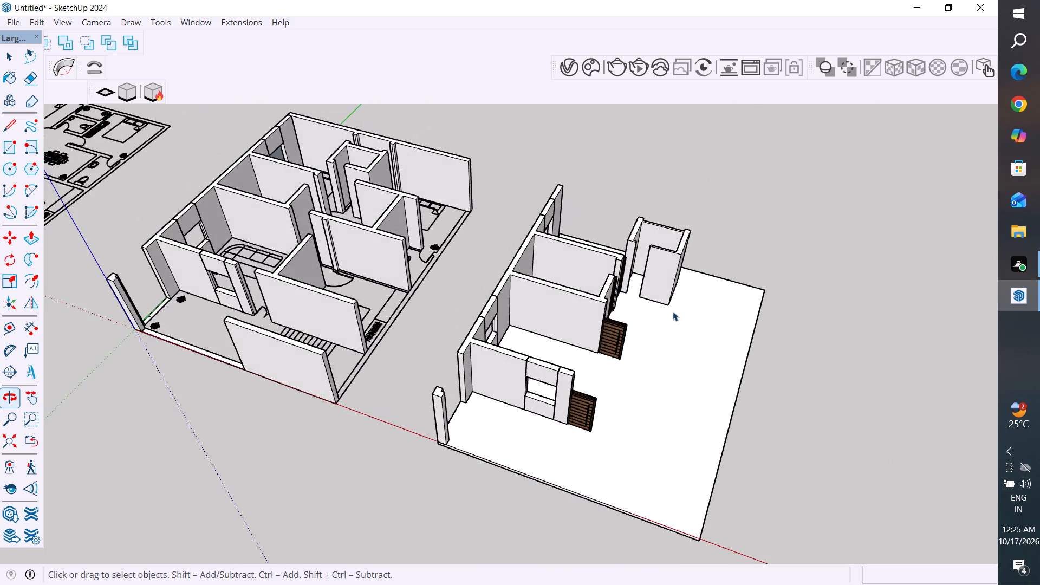
pyautogui.scroll(2, 668, 295)
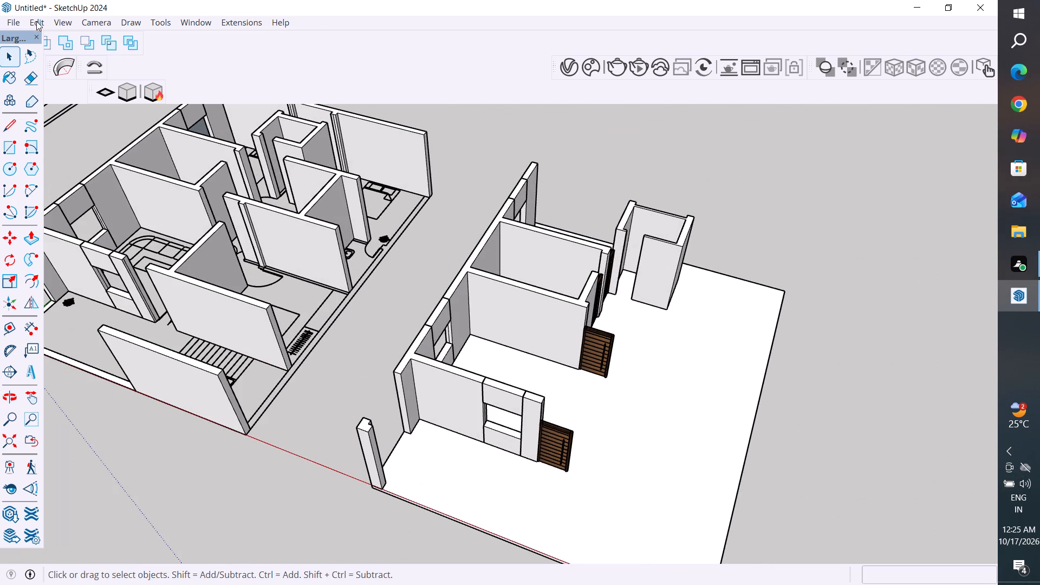
pyautogui.click(35, 20)
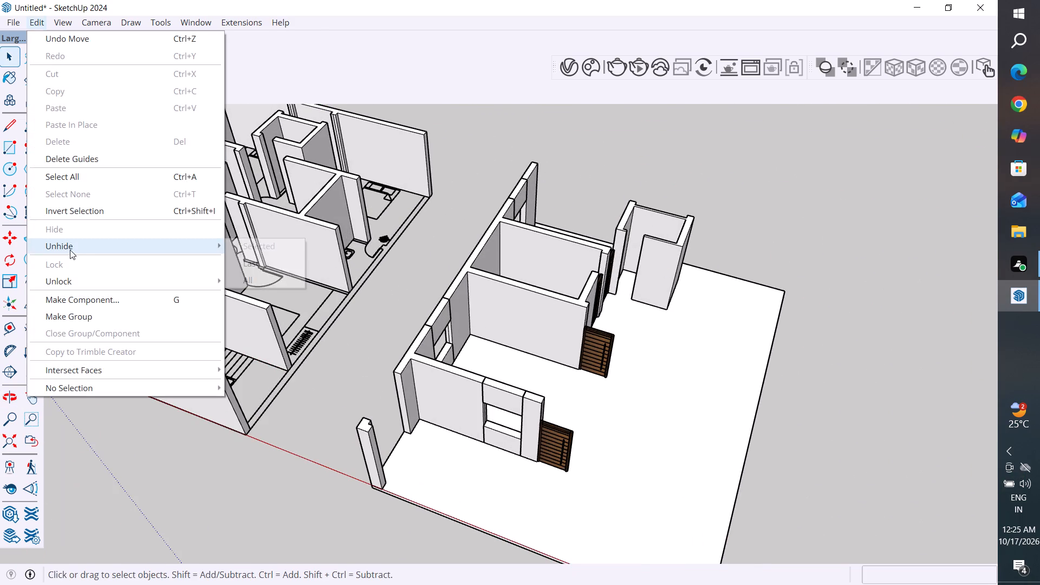
pyautogui.click(264, 283)
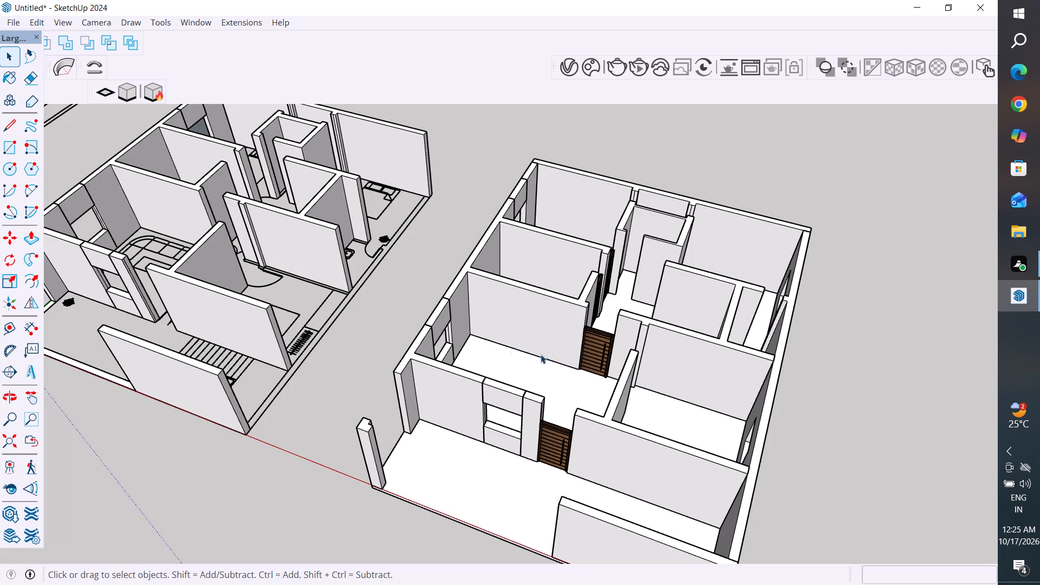
# Examine the complete wall layout of the house copy around the placed small room, the doorways and the adjoining interior walls.
pyautogui.moveTo(580, 374); pyautogui.dragTo(816, 456, button='middle')
pyautogui.moveTo(714, 248); pyautogui.dragTo(289, 259, button='middle')
pyautogui.scroll(3, 678, 473)
pyautogui.moveTo(701, 374); pyautogui.dragTo(582, 192, button='middle')
pyautogui.scroll(1, 617, 335)
pyautogui.moveTo(620, 330); pyautogui.dragTo(630, 382, button='middle')
pyautogui.scroll(2, 628, 379)
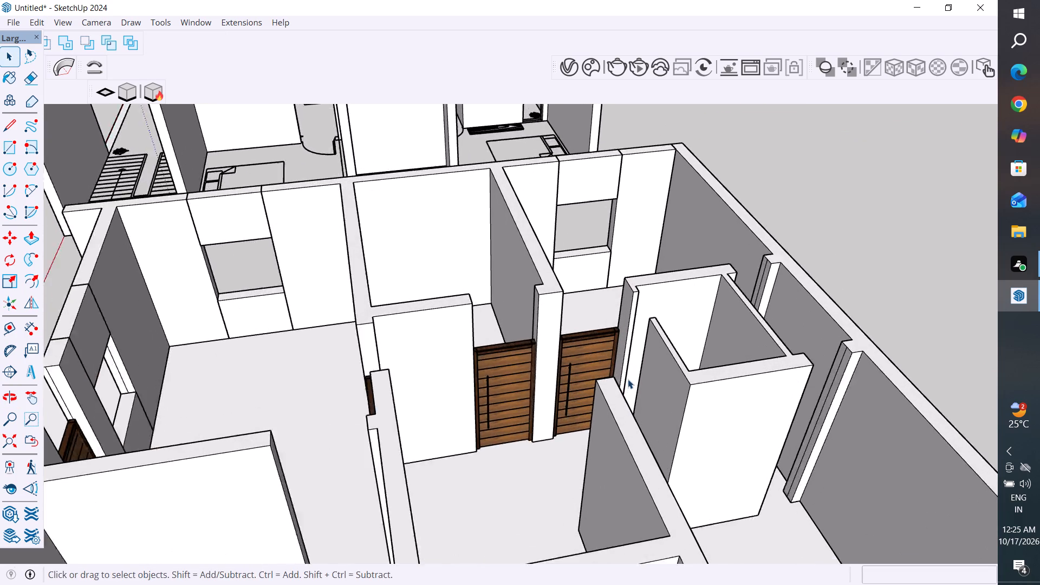
pyautogui.scroll(4, 628, 379)
pyautogui.moveTo(606, 380); pyautogui.dragTo(606, 458, button='middle')
pyautogui.scroll(-4, 591, 318)
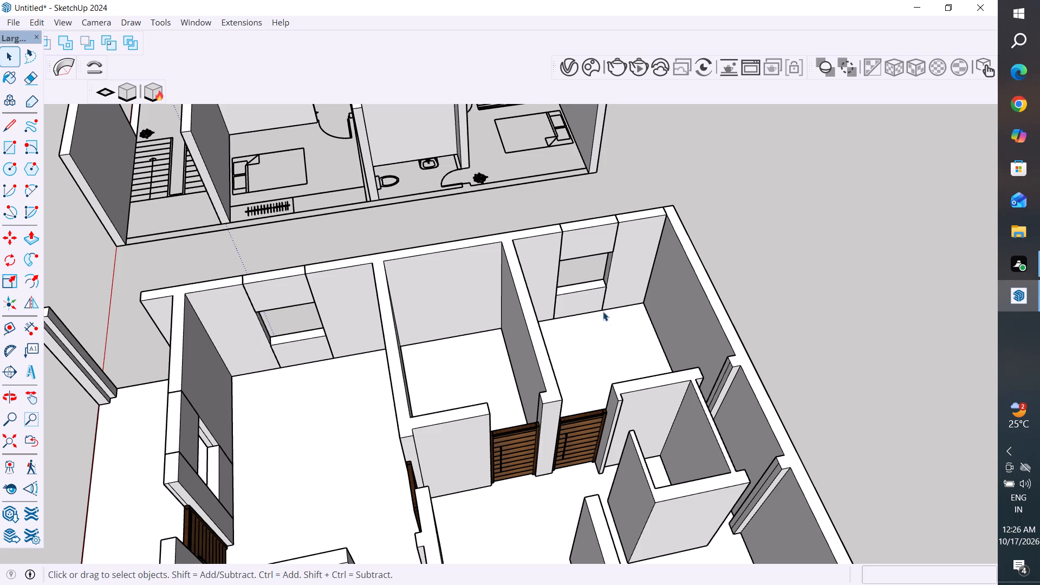
pyautogui.scroll(-3, 598, 241)
pyautogui.moveTo(635, 389); pyautogui.dragTo(602, 411, button='middle')
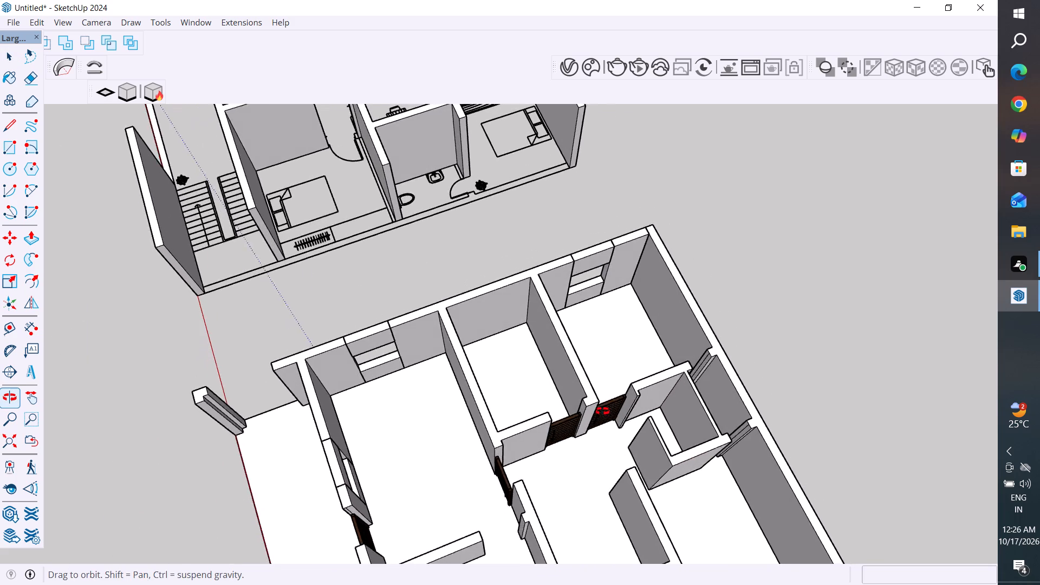
pyautogui.moveTo(602, 411); pyautogui.dragTo(437, 404, button='middle')
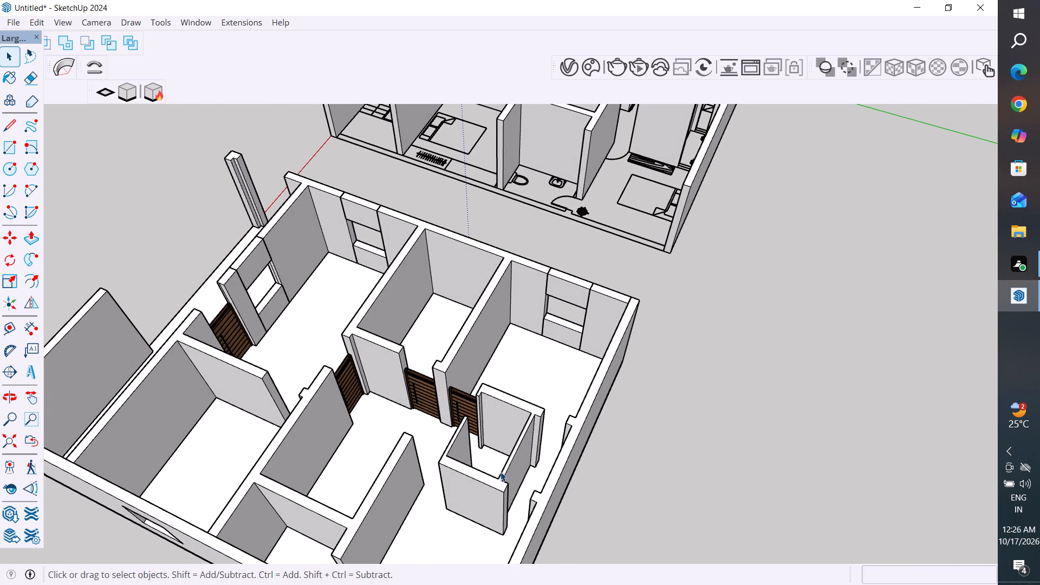
pyautogui.scroll(1, 500, 472)
pyautogui.moveTo(587, 387); pyautogui.dragTo(738, 395, button='middle')
pyautogui.scroll(-4, 603, 264)
pyautogui.moveTo(681, 362); pyautogui.dragTo(683, 439, button='middle')
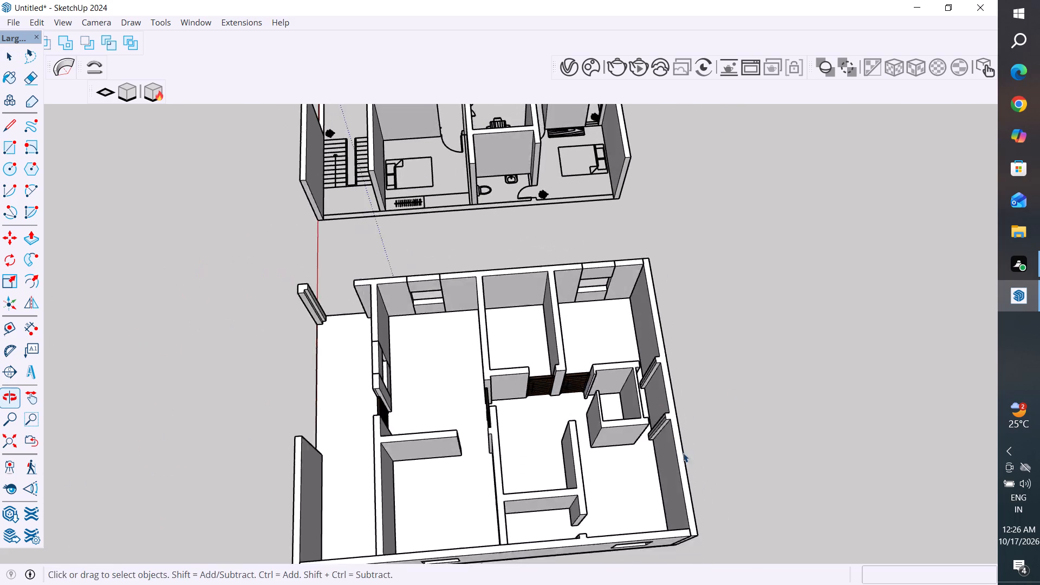
pyautogui.scroll(3, 677, 471)
pyautogui.moveTo(735, 412); pyautogui.dragTo(690, 507, button='middle')
pyautogui.scroll(3, 609, 508)
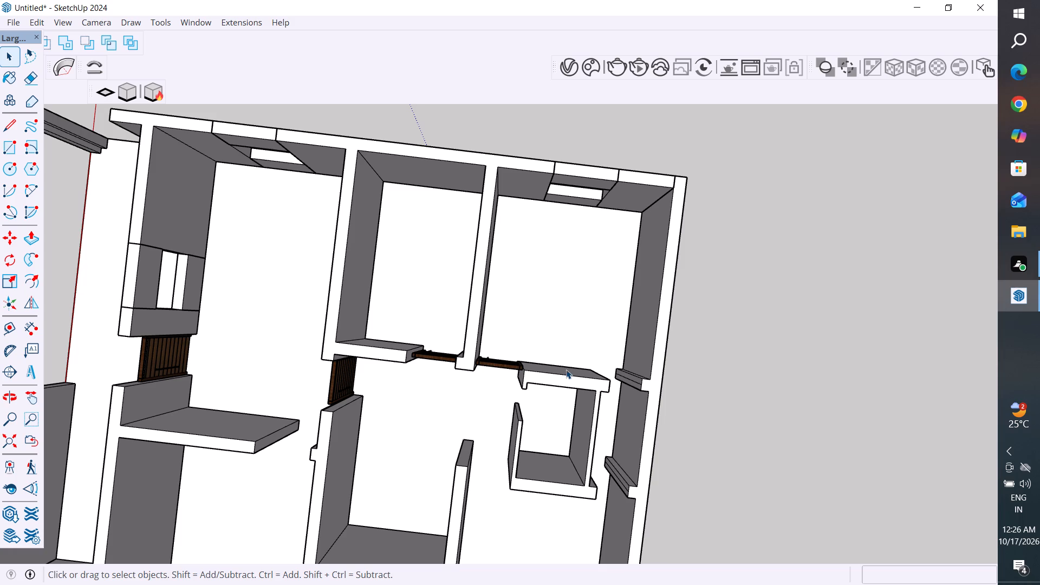
pyautogui.click(720, 306)
pyautogui.scroll(-4, 615, 275)
pyautogui.moveTo(577, 434); pyautogui.dragTo(594, 404, button='middle')
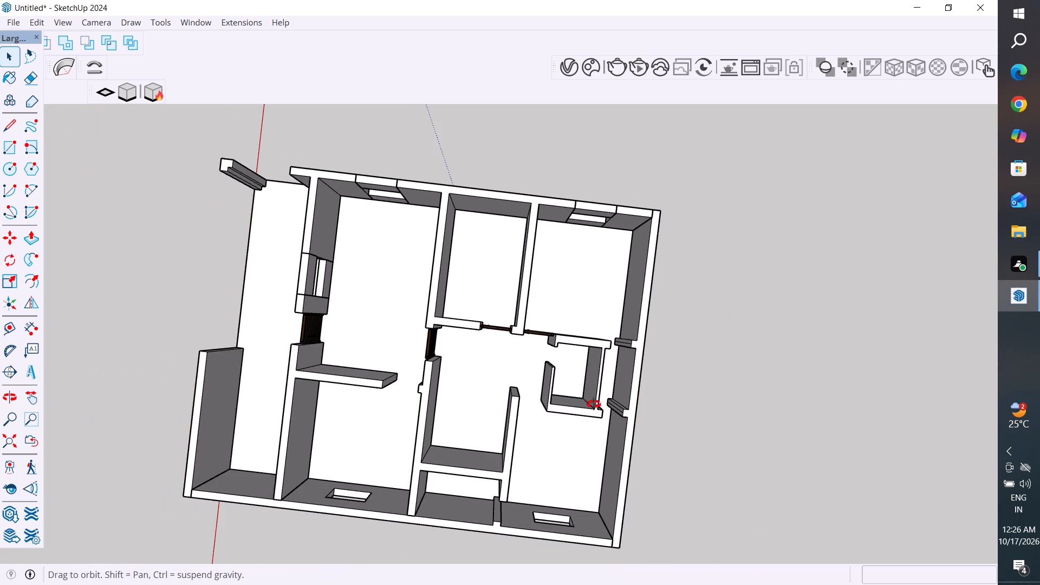
pyautogui.moveTo(594, 404); pyautogui.dragTo(638, 239, button='middle')
pyautogui.scroll(3, 583, 381)
pyautogui.moveTo(593, 370); pyautogui.dragTo(705, 310, button='middle')
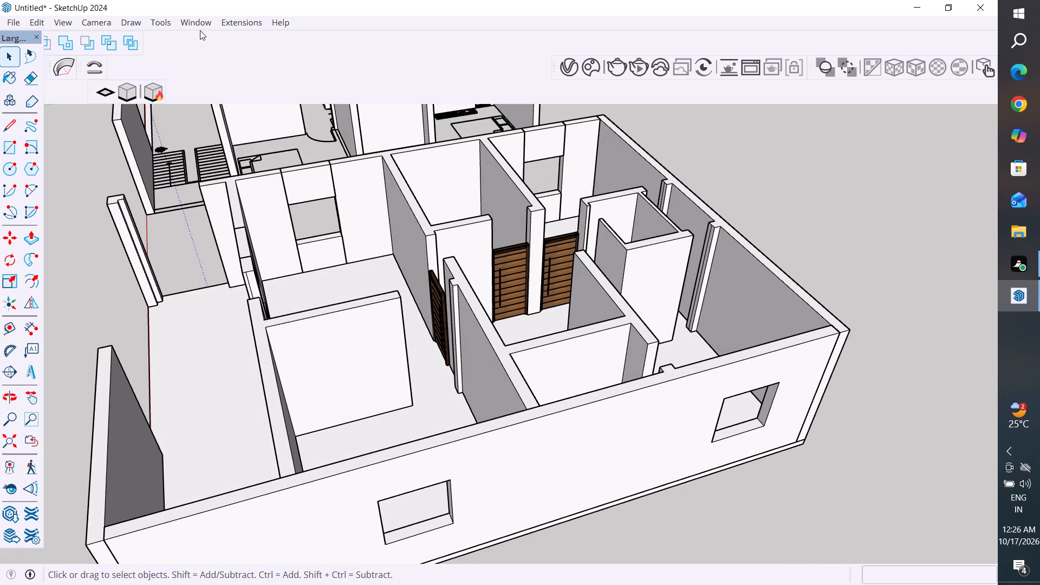
pyautogui.moveTo(460, 318); pyautogui.dragTo(668, 394, button='middle')
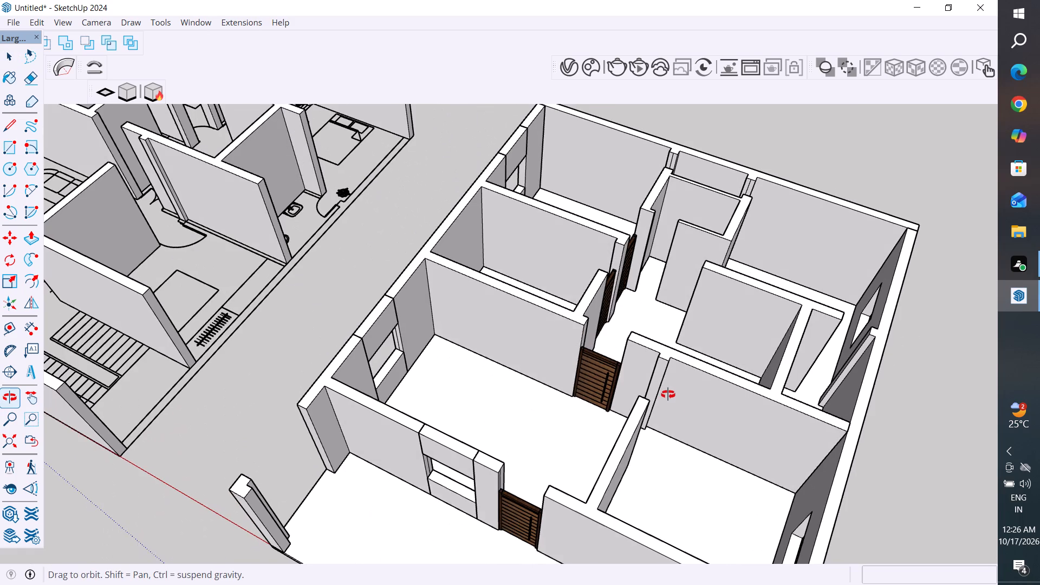
pyautogui.moveTo(668, 394); pyautogui.dragTo(716, 466, button='middle')
pyautogui.moveTo(660, 314); pyautogui.dragTo(517, 237, button='middle')
pyautogui.scroll(-3, 524, 336)
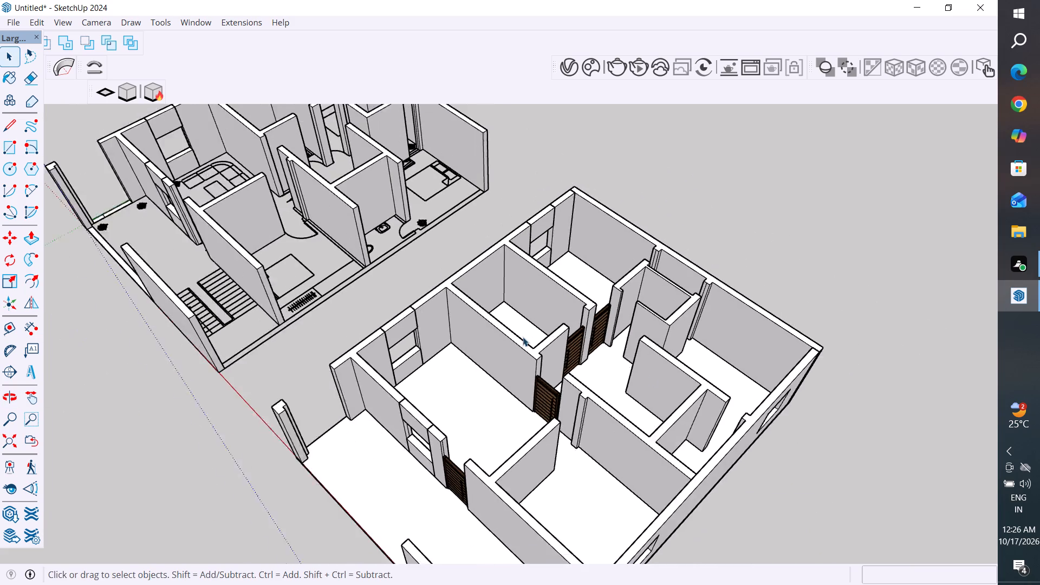
# Push the narrow end face of the interior wall stub near the outer window wall inward to shorten it, then close its group.
pyautogui.scroll(-1, 523, 337)
pyautogui.scroll(14, 733, 414)
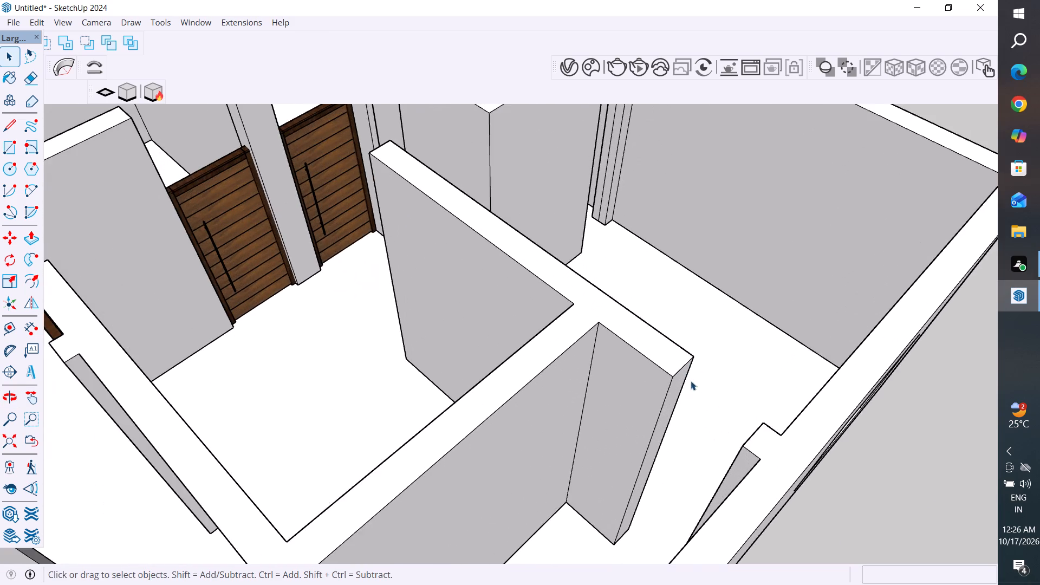
pyautogui.moveTo(681, 374); pyautogui.dragTo(576, 299, button='middle')
pyautogui.moveTo(584, 315); pyautogui.dragTo(596, 323, button='middle')
pyautogui.doubleClick(589, 318)
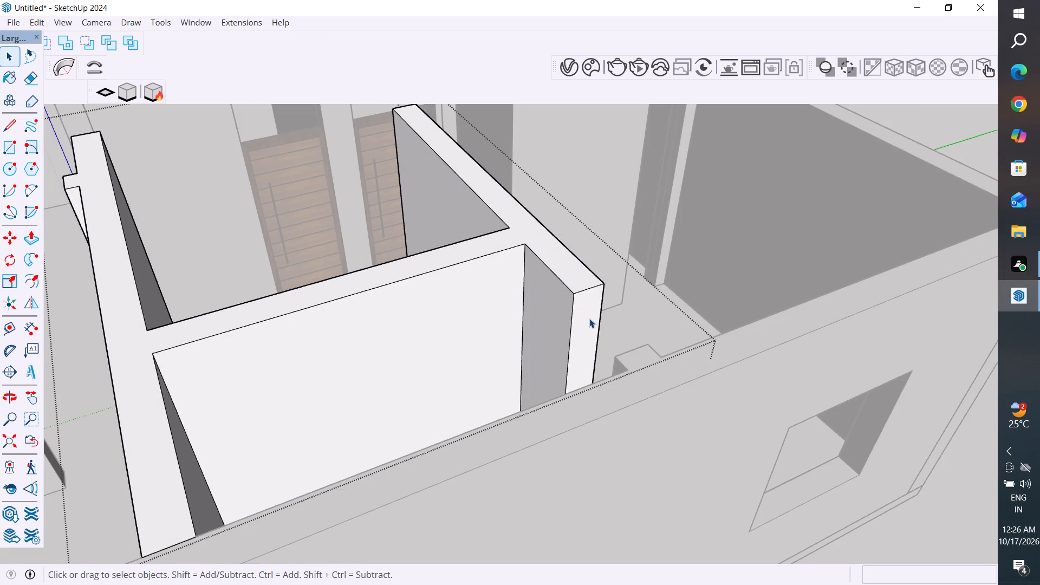
pyautogui.click(589, 318)
pyautogui.click(589, 318)
pyautogui.click(589, 318)
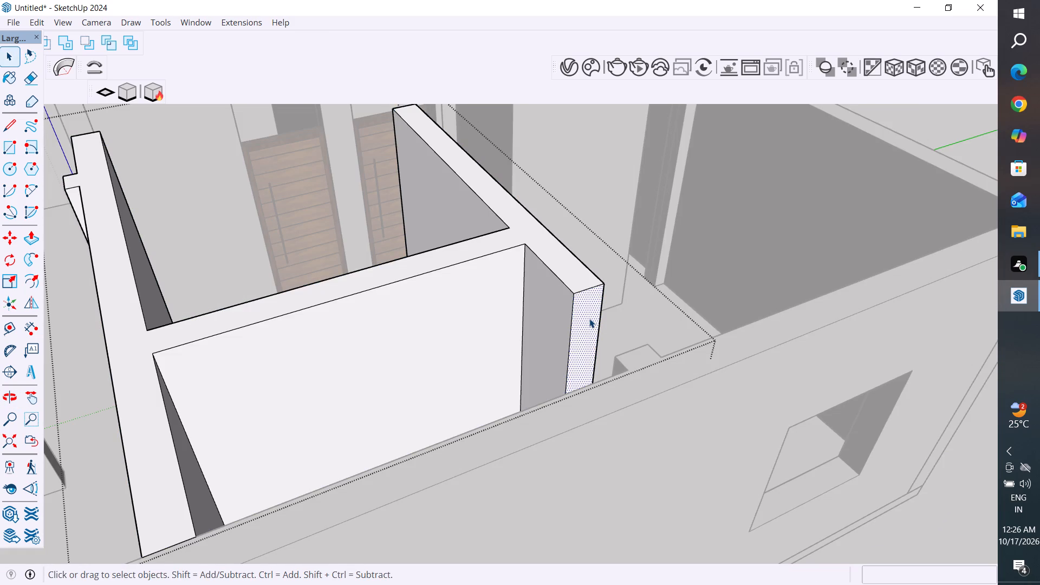
pyautogui.click(32, 233)
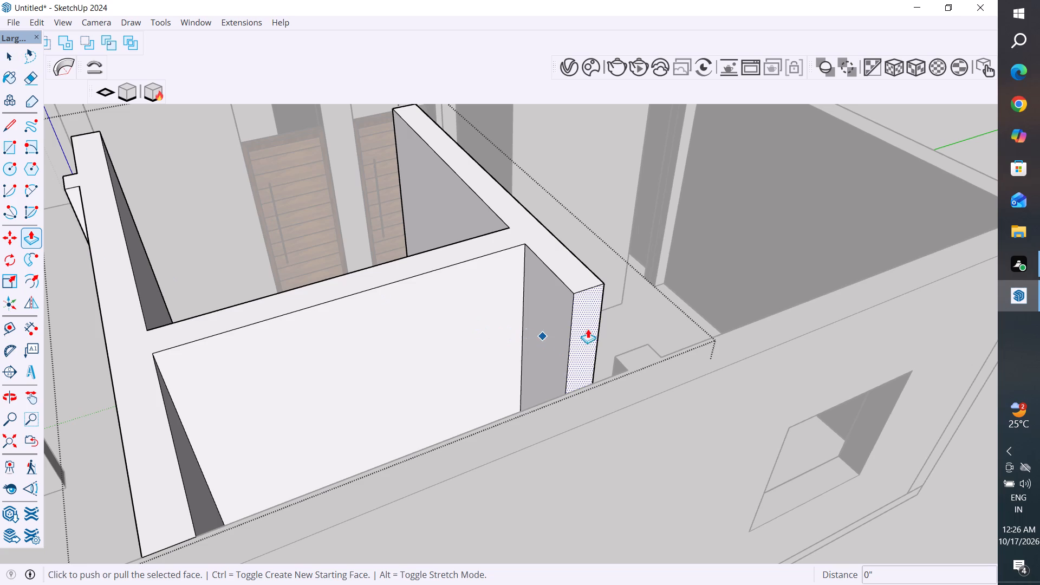
pyautogui.click(593, 315)
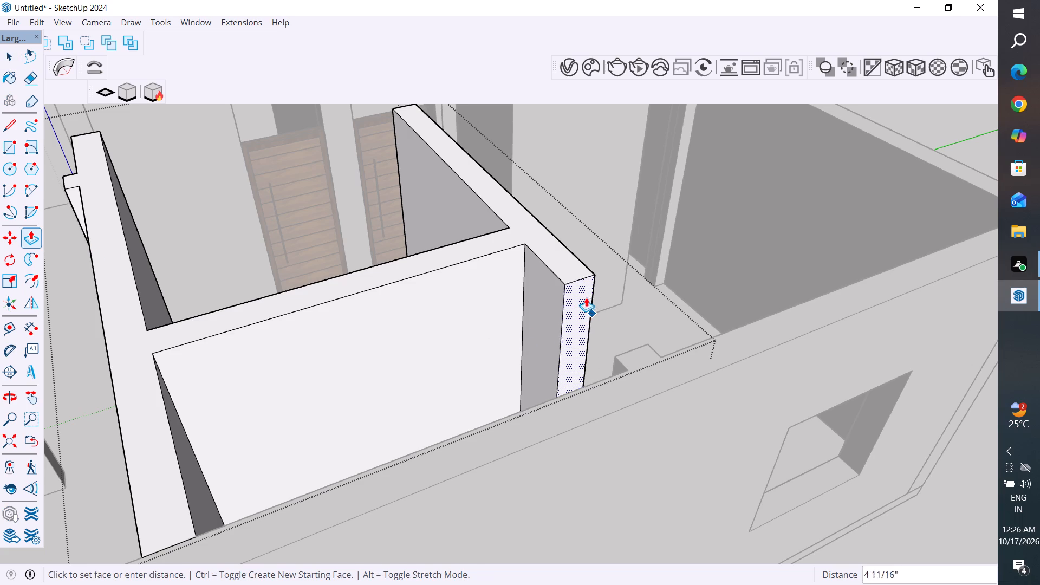
pyautogui.click(581, 292)
pyautogui.scroll(-5, 561, 372)
pyautogui.moveTo(584, 370); pyautogui.dragTo(619, 464, button='middle')
pyautogui.click(16, 53)
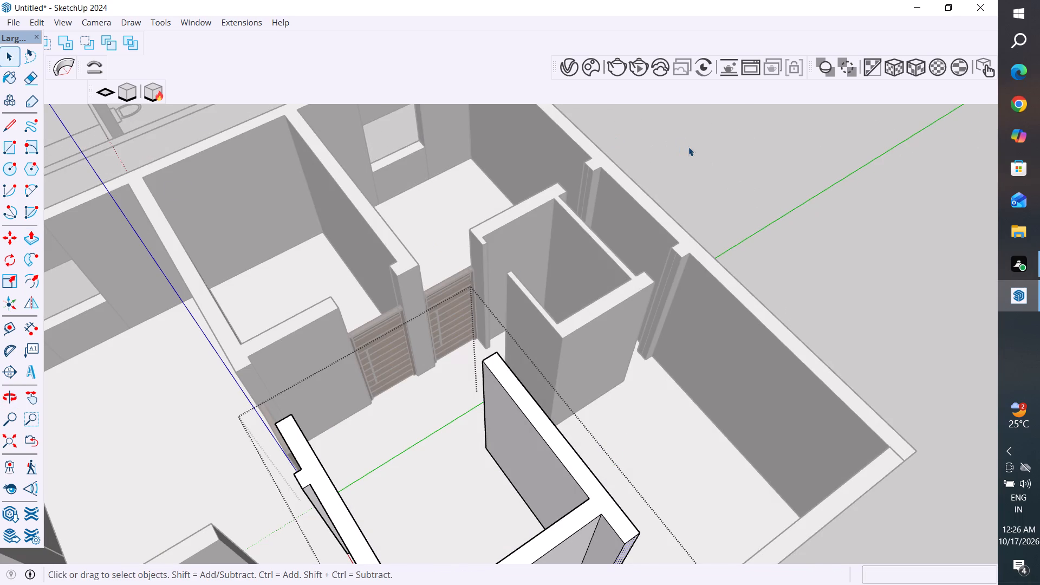
pyautogui.click(688, 147)
# Push the same wall stub's end face inward another 2 3/8" to widen the doorway opening, then close the group.
pyautogui.scroll(-6, 631, 245)
pyautogui.moveTo(713, 357); pyautogui.dragTo(237, 403, button='middle')
pyautogui.scroll(3, 302, 366)
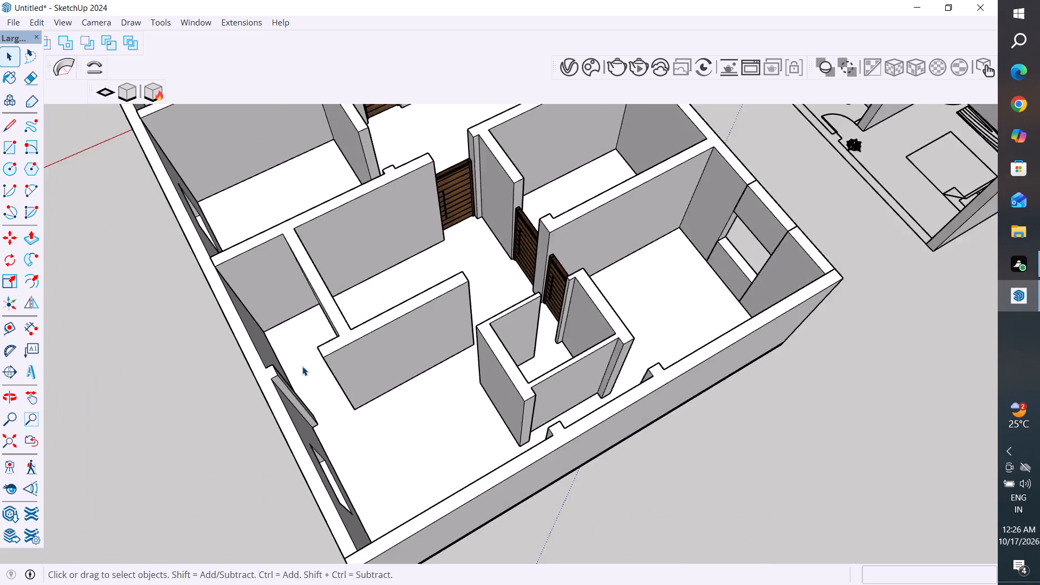
pyautogui.scroll(1, 302, 366)
pyautogui.moveTo(321, 361); pyautogui.dragTo(446, 378, button='middle')
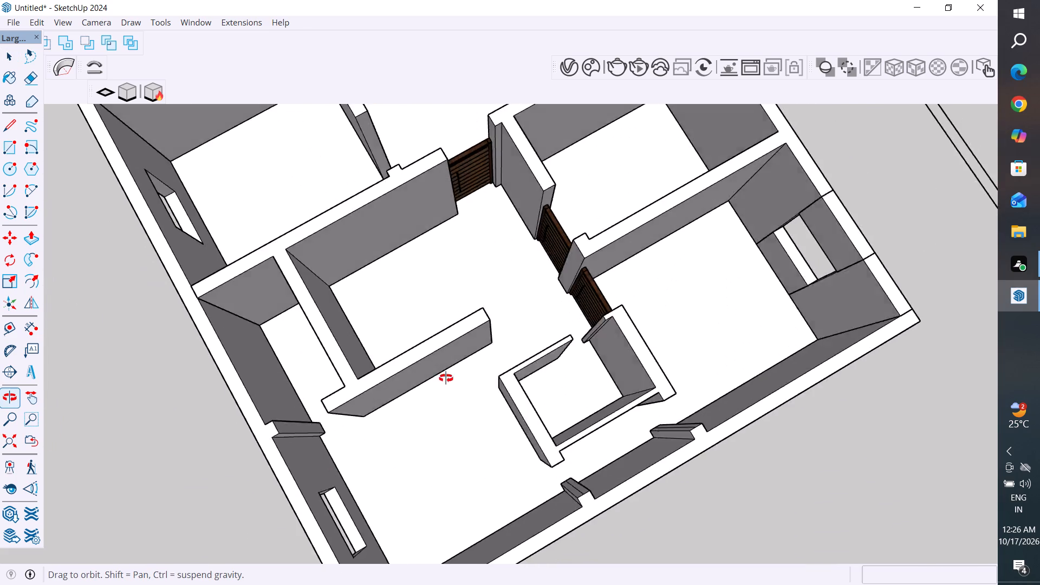
pyautogui.moveTo(446, 378); pyautogui.dragTo(685, 311, button='middle')
pyautogui.scroll(4, 495, 400)
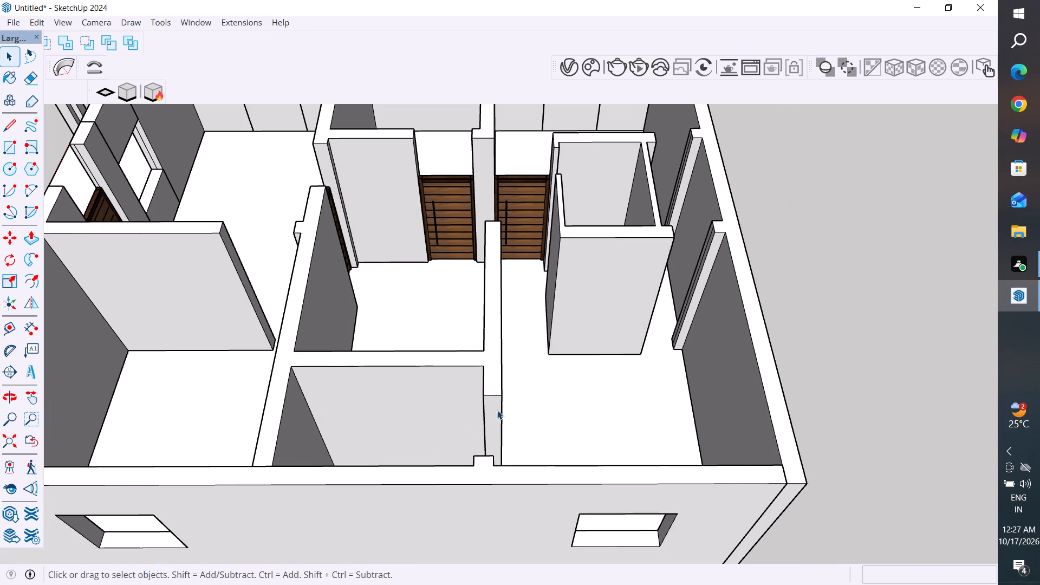
pyautogui.moveTo(487, 415); pyautogui.dragTo(654, 399, button='middle')
pyautogui.scroll(3, 653, 396)
pyautogui.tripleClick(621, 336)
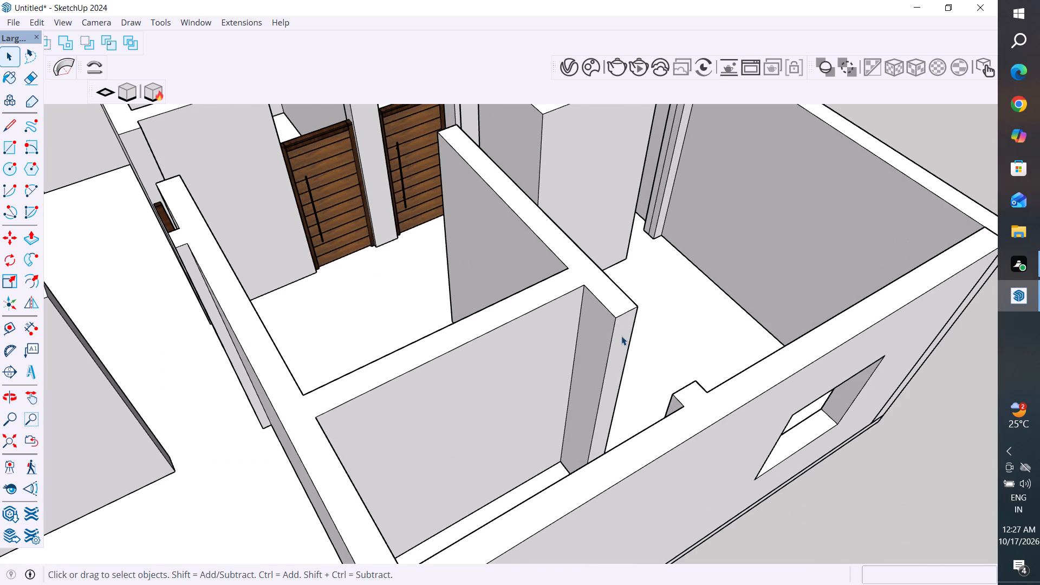
pyautogui.click(621, 336)
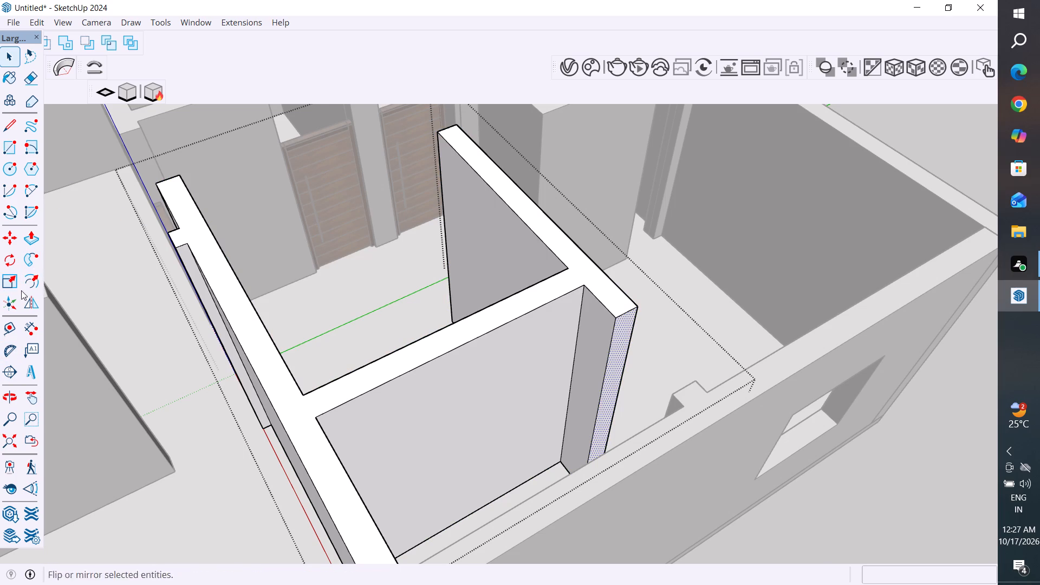
pyautogui.click(34, 245)
pyautogui.scroll(1, 629, 326)
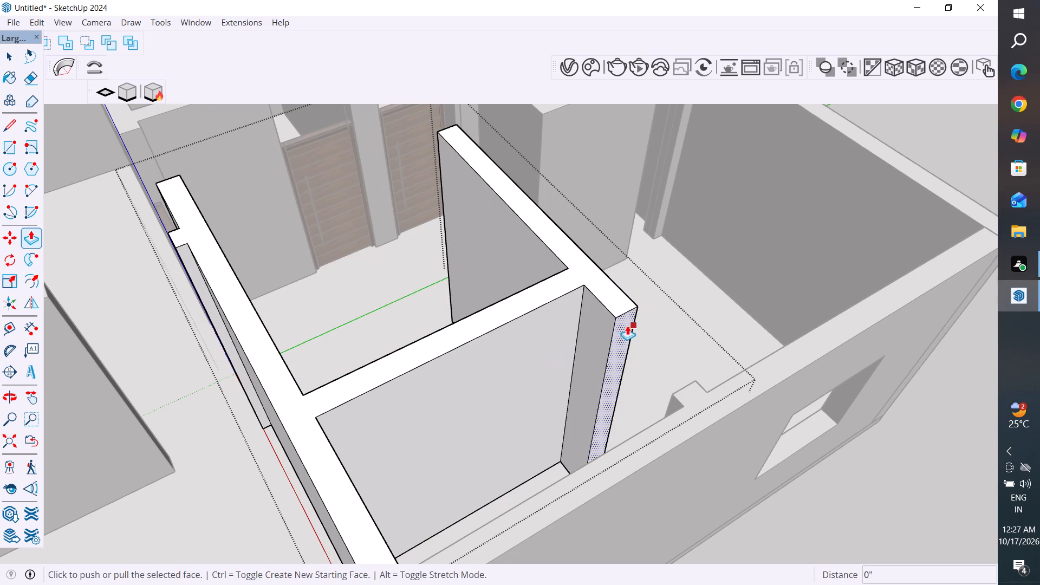
pyautogui.scroll(2, 627, 326)
pyautogui.click(626, 324)
pyautogui.click(620, 318)
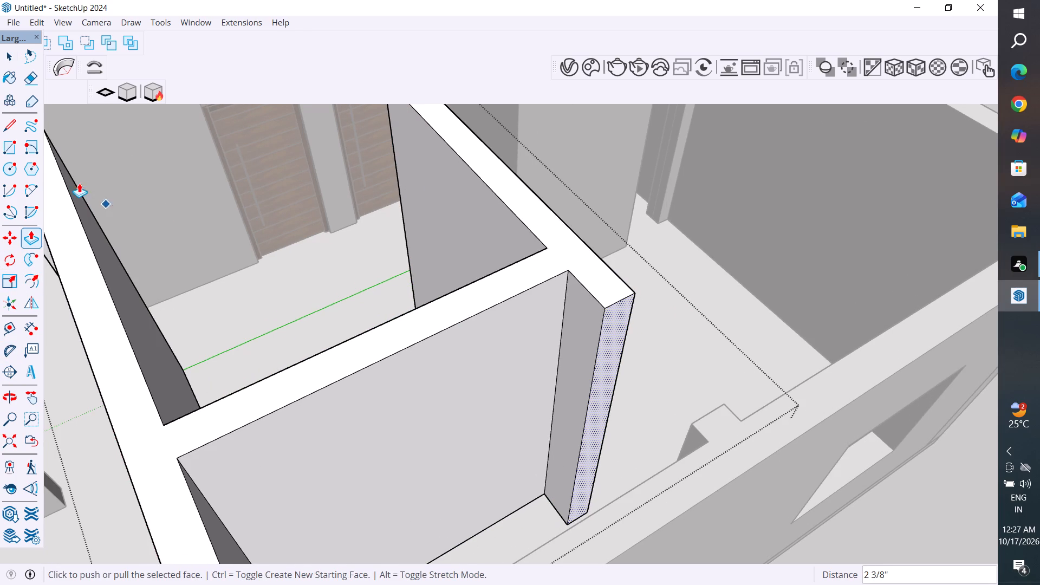
pyautogui.click(18, 54)
pyautogui.scroll(-6, 353, 290)
pyautogui.click(719, 393)
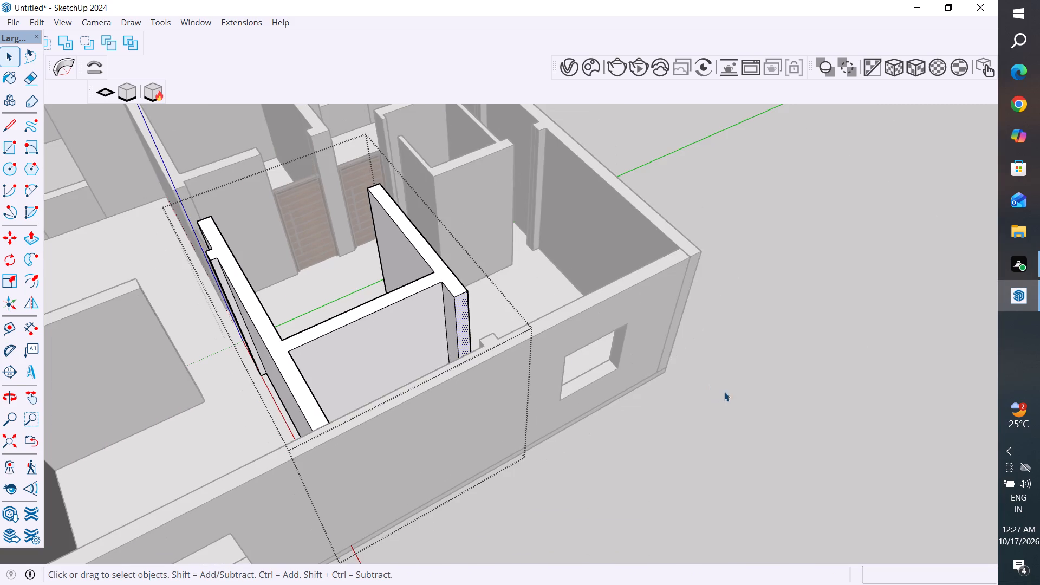
# Copy the central passage's wooden door by its bottom corner about 17' 6 7/8" onto the shortened wall's bottom end corner.
pyautogui.moveTo(843, 315); pyautogui.dragTo(505, 478, button='middle')
pyautogui.scroll(-6, 629, 464)
pyautogui.moveTo(728, 412); pyautogui.dragTo(548, 375, button='middle')
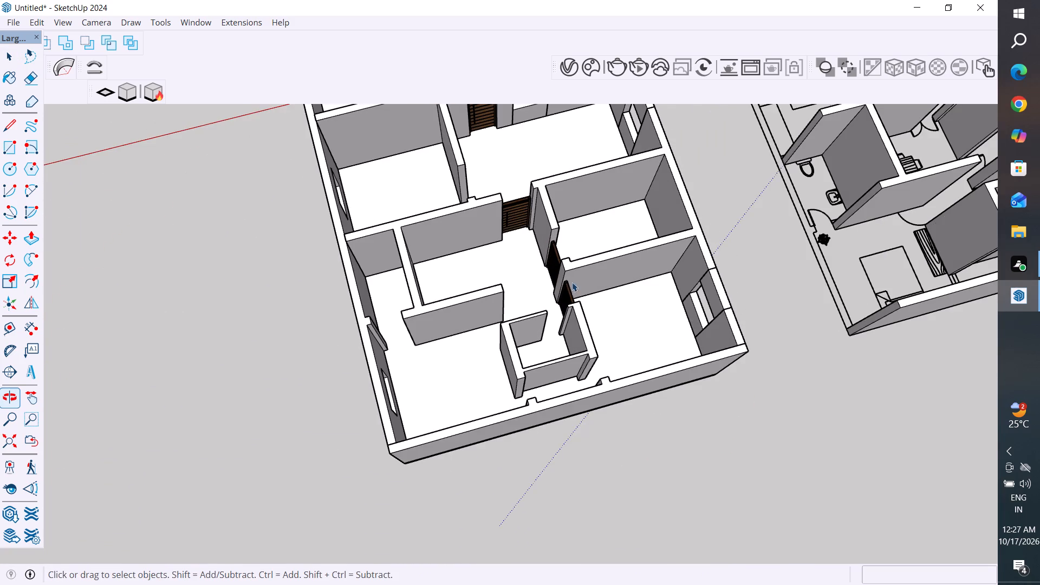
pyautogui.scroll(-3, 567, 354)
pyautogui.scroll(3, 545, 256)
pyautogui.click(523, 232)
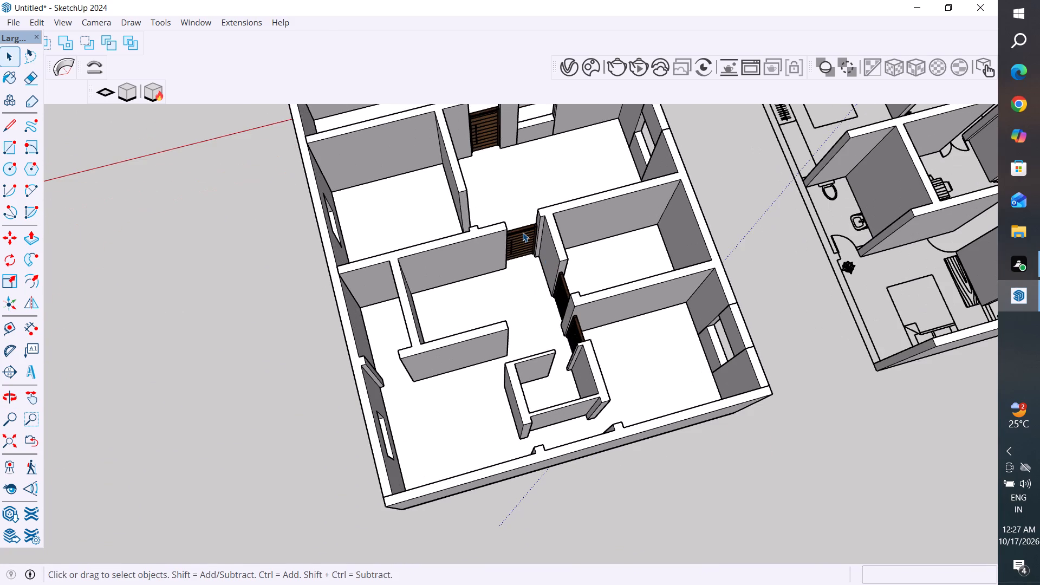
pyautogui.press('m')
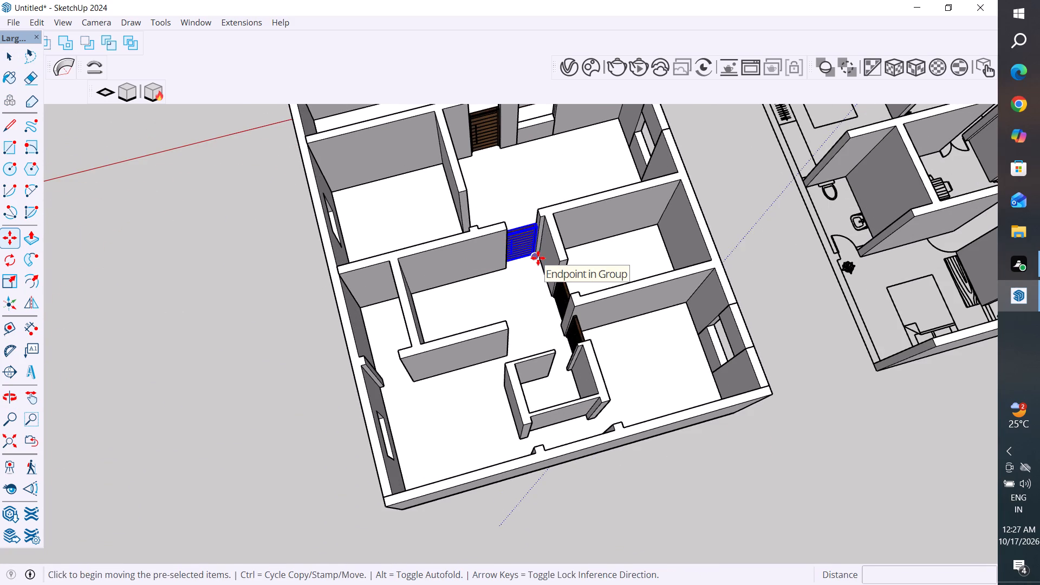
pyautogui.click(538, 258)
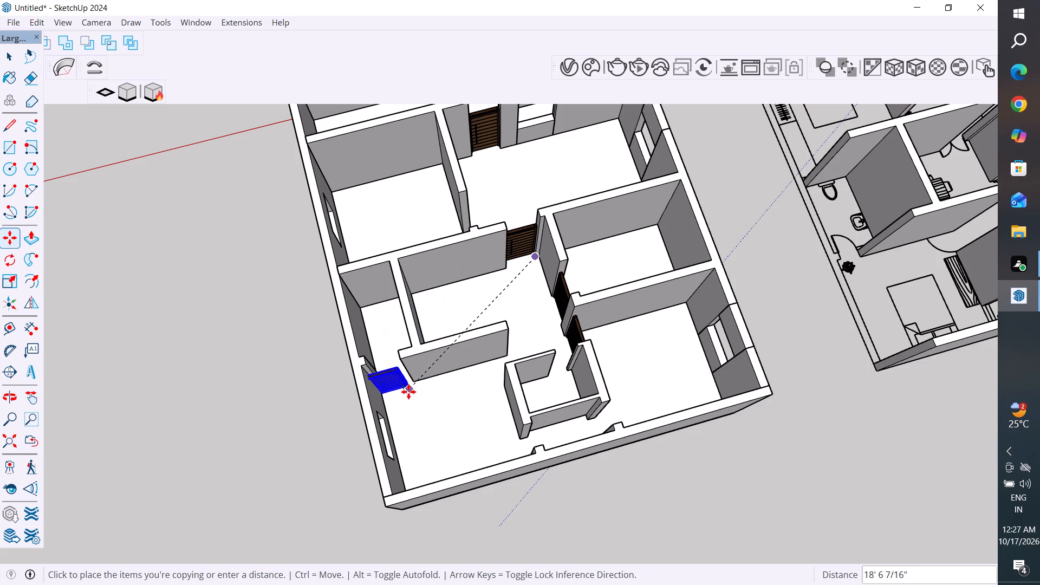
pyautogui.scroll(15, 408, 392)
pyautogui.moveTo(410, 382); pyautogui.dragTo(473, 350, button='middle')
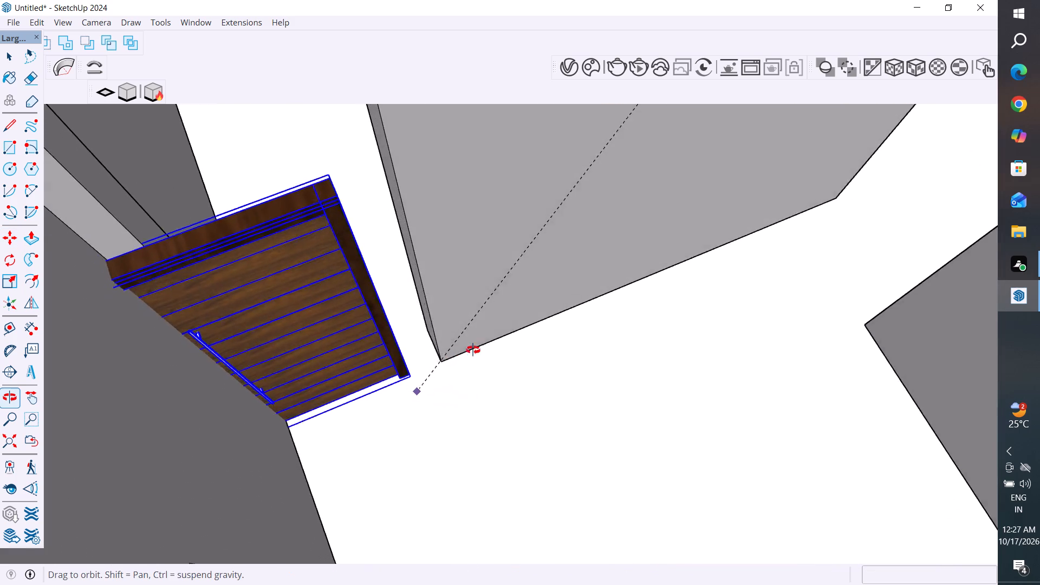
pyautogui.moveTo(473, 350); pyautogui.dragTo(512, 348, button='middle')
pyautogui.scroll(4, 425, 384)
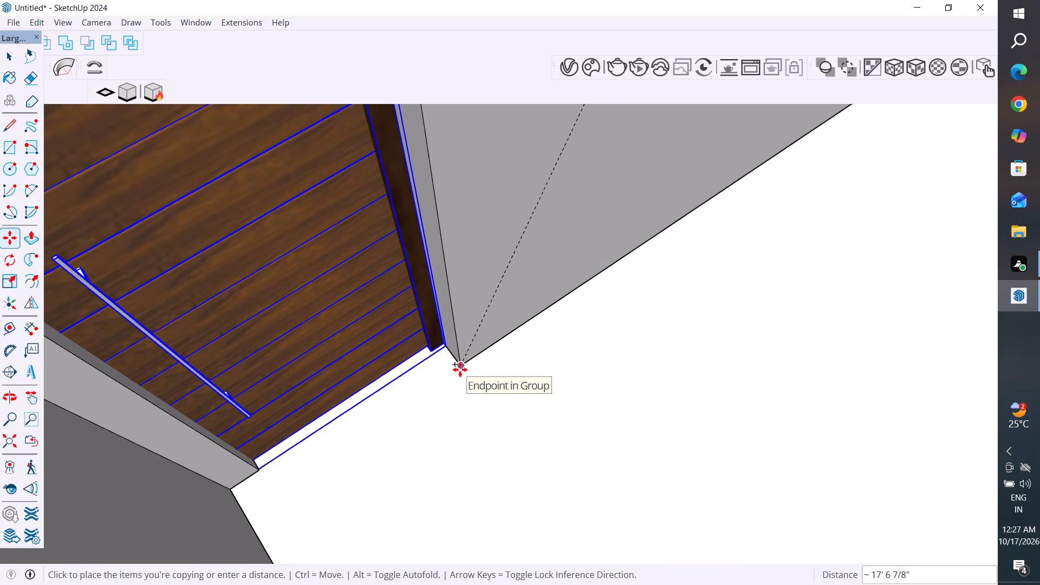
pyautogui.click(460, 369)
pyautogui.scroll(-10, 633, 431)
pyautogui.moveTo(689, 420); pyautogui.dragTo(544, 420, button='middle')
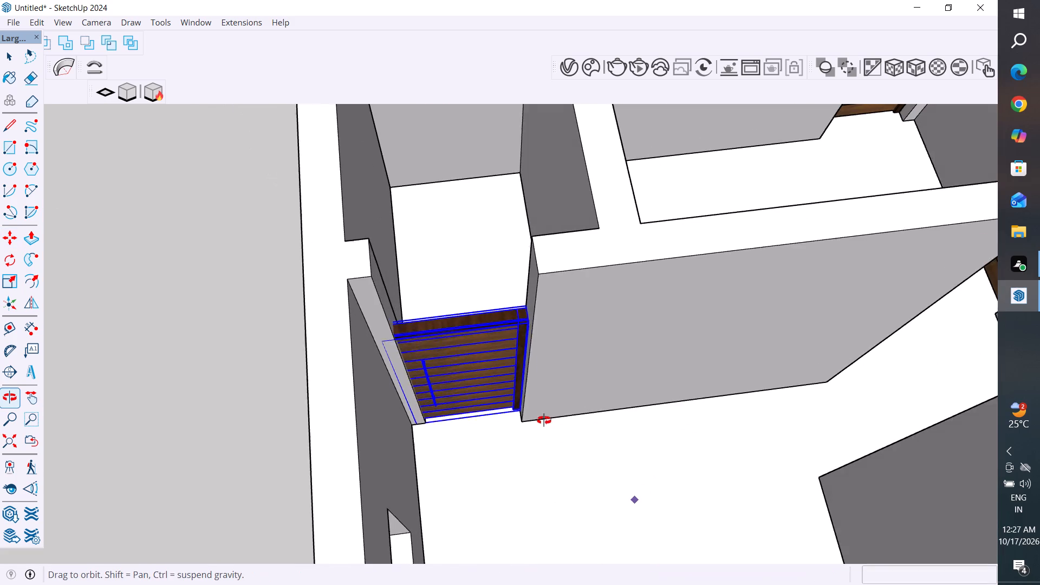
pyautogui.moveTo(544, 420); pyautogui.dragTo(550, 450, button='middle')
pyautogui.click(11, 64)
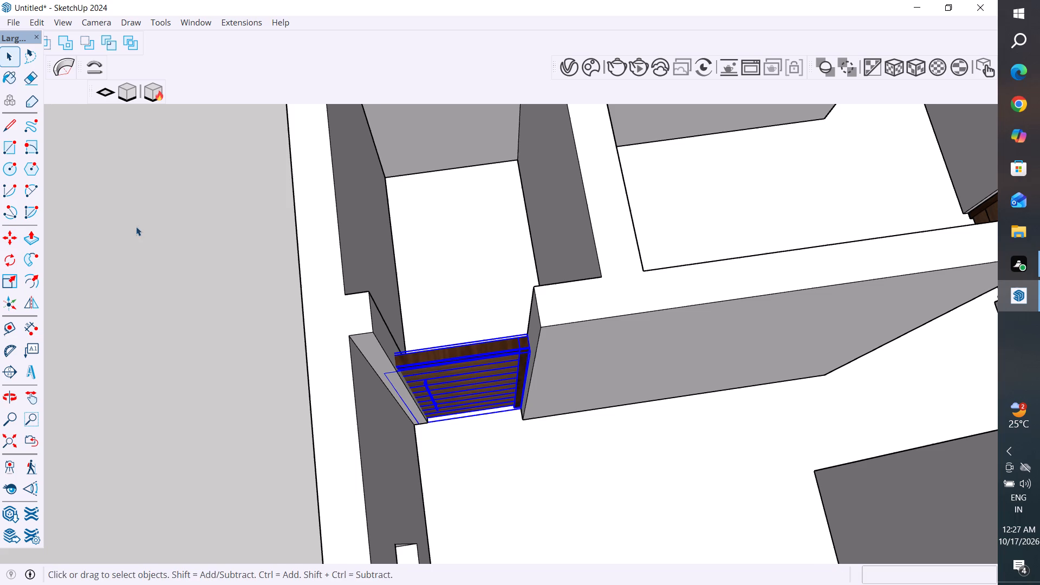
pyautogui.moveTo(136, 226); pyautogui.dragTo(141, 233)
# Scale the copied door from its outer side by about 0.92 in red and 1.03 in green to fit the opening, then deselect it.
pyautogui.moveTo(515, 400); pyautogui.dragTo(445, 354, button='middle')
pyautogui.click(449, 352)
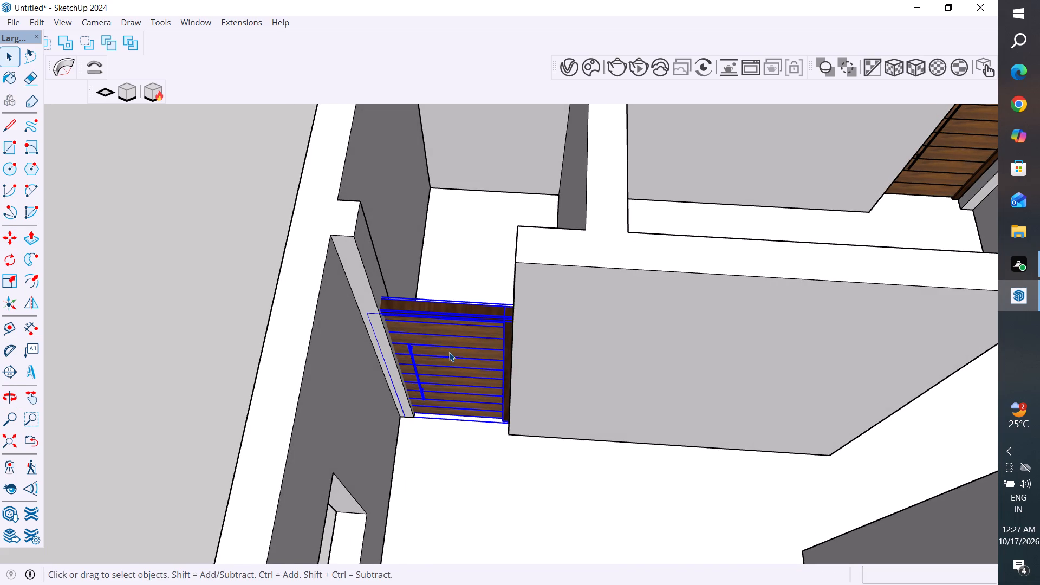
pyautogui.press('s')
pyautogui.click(391, 373)
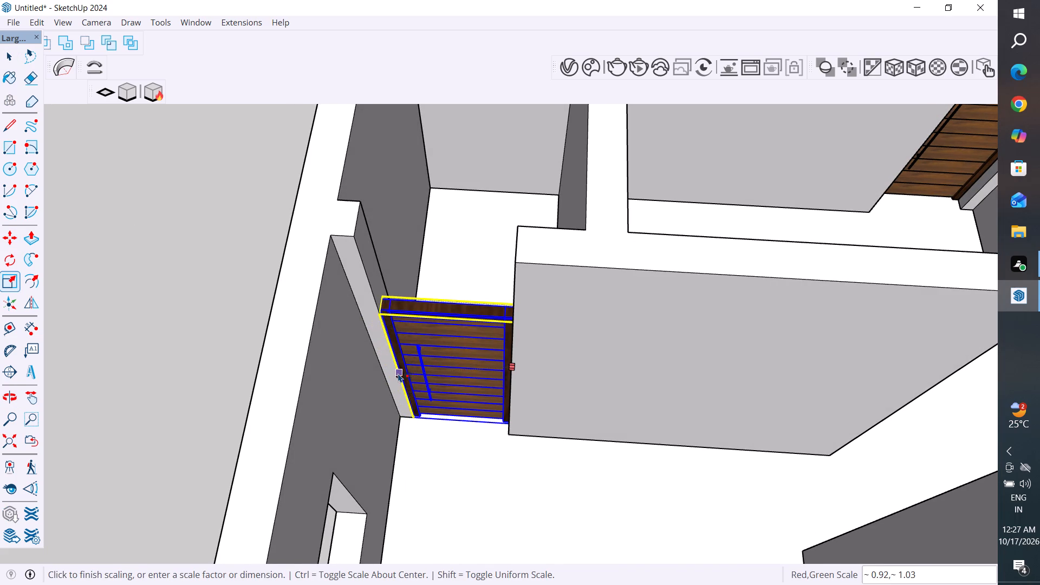
pyautogui.click(398, 373)
pyautogui.scroll(-3, 477, 430)
pyautogui.moveTo(479, 433); pyautogui.dragTo(500, 284, button='middle')
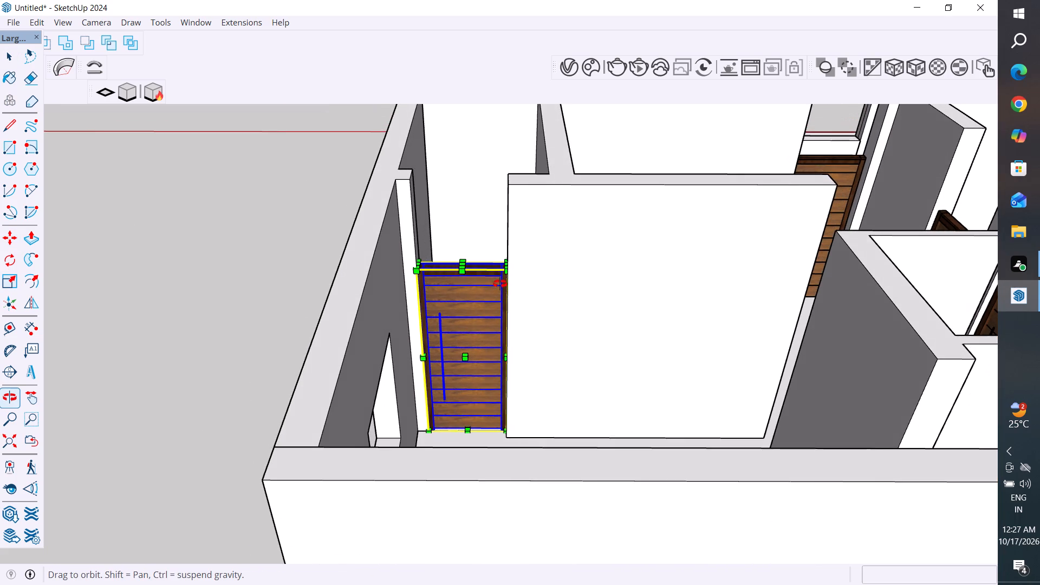
pyautogui.moveTo(500, 284); pyautogui.dragTo(501, 285, button='middle')
pyautogui.click(14, 58)
pyautogui.click(144, 193)
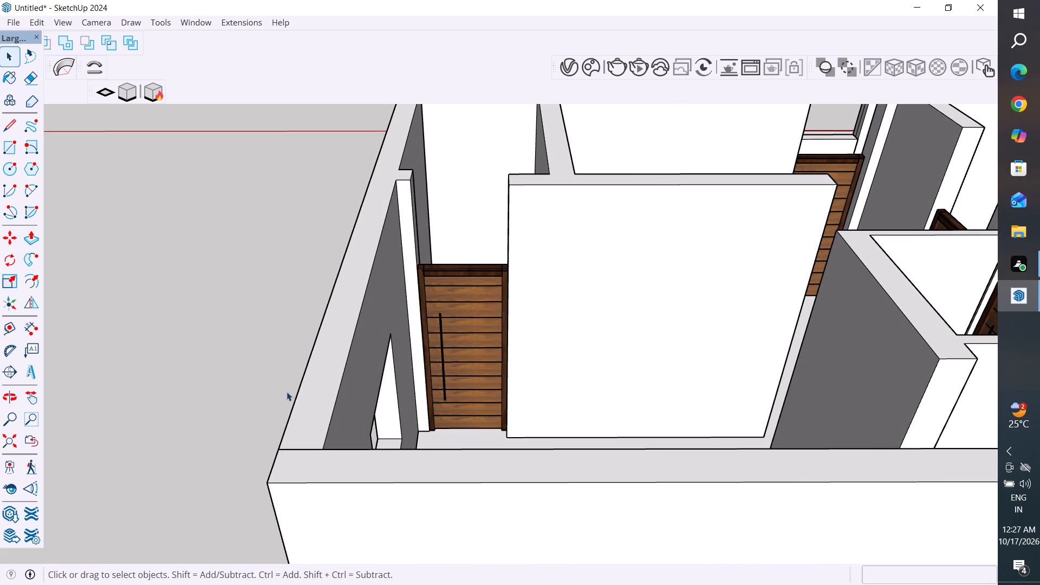
# Copy the fitted door by its bottom corner about 11' 7 13/16" to the open ground outside the house.
pyautogui.scroll(-4, 287, 393)
pyautogui.moveTo(307, 405); pyautogui.dragTo(626, 492, button='middle')
pyautogui.scroll(-6, 622, 485)
pyautogui.moveTo(540, 457); pyautogui.dragTo(591, 485, button='middle')
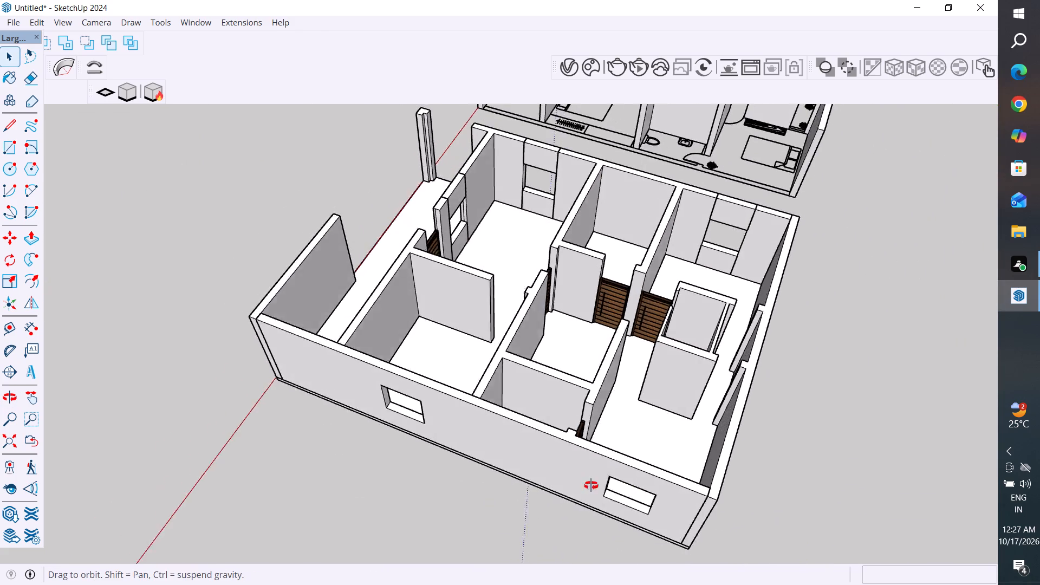
pyautogui.moveTo(591, 485); pyautogui.dragTo(342, 523, button='middle')
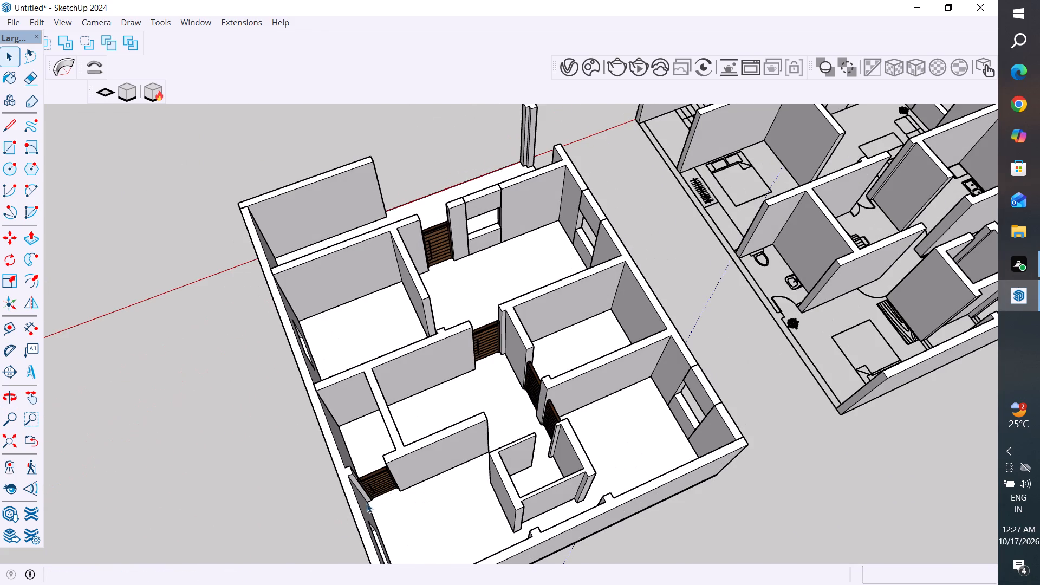
pyautogui.scroll(3, 386, 484)
pyautogui.click(382, 475)
pyautogui.press('m')
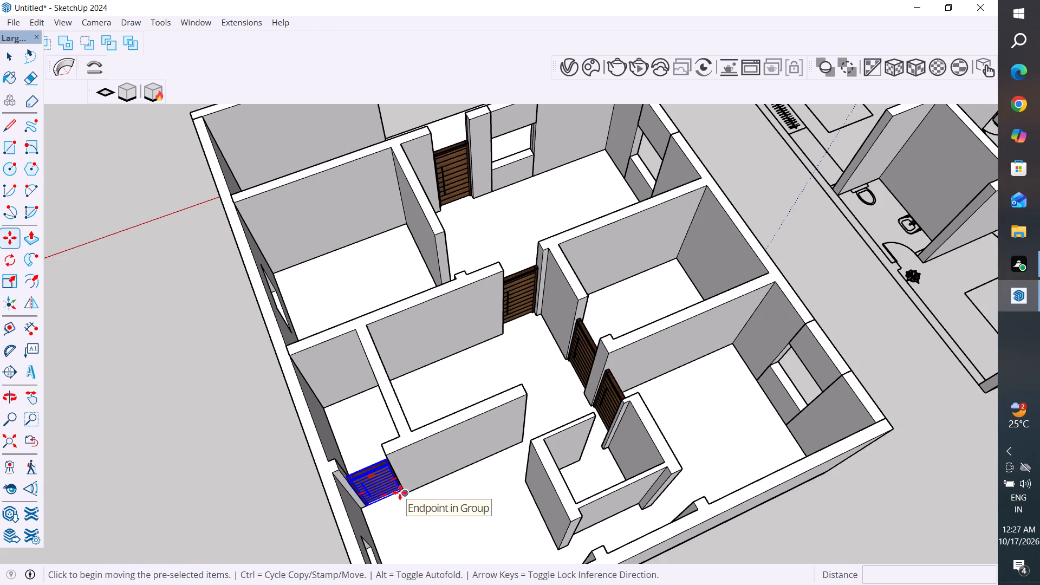
pyautogui.keyDown('ctrl'); pyautogui.click(400, 492); pyautogui.keyUp('ctrl')
pyautogui.click(244, 531)
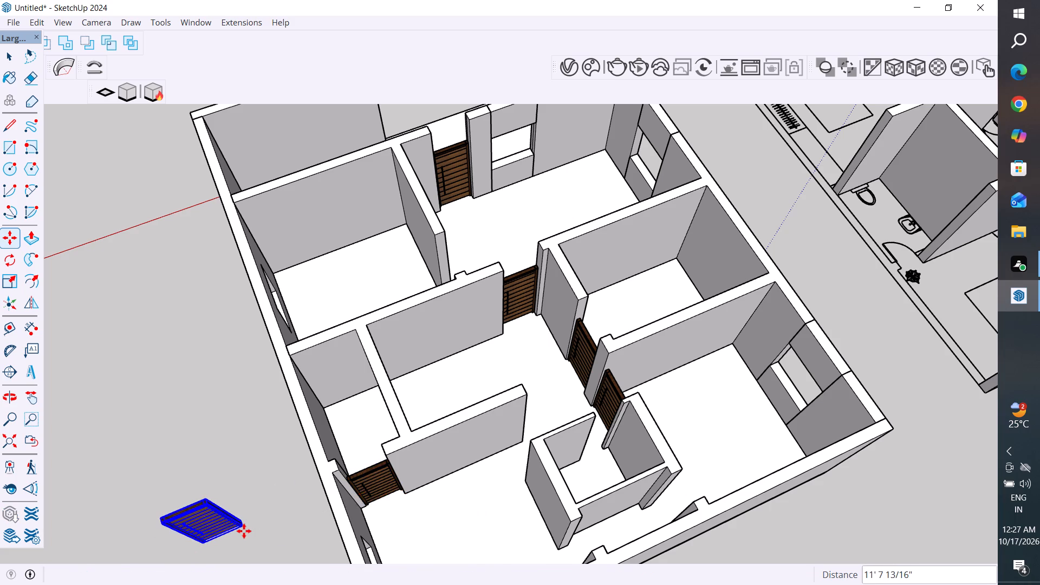
pyautogui.click(10, 54)
# Rotate the copied door outside the house 90° about its bottom corner on the ground plane, then deselect it.
pyautogui.scroll(-4, 169, 331)
pyautogui.moveTo(172, 382); pyautogui.dragTo(276, 245, button='middle')
pyautogui.scroll(-5, 253, 400)
pyautogui.moveTo(238, 469); pyautogui.dragTo(295, 401, button='middle')
pyautogui.scroll(5, 300, 374)
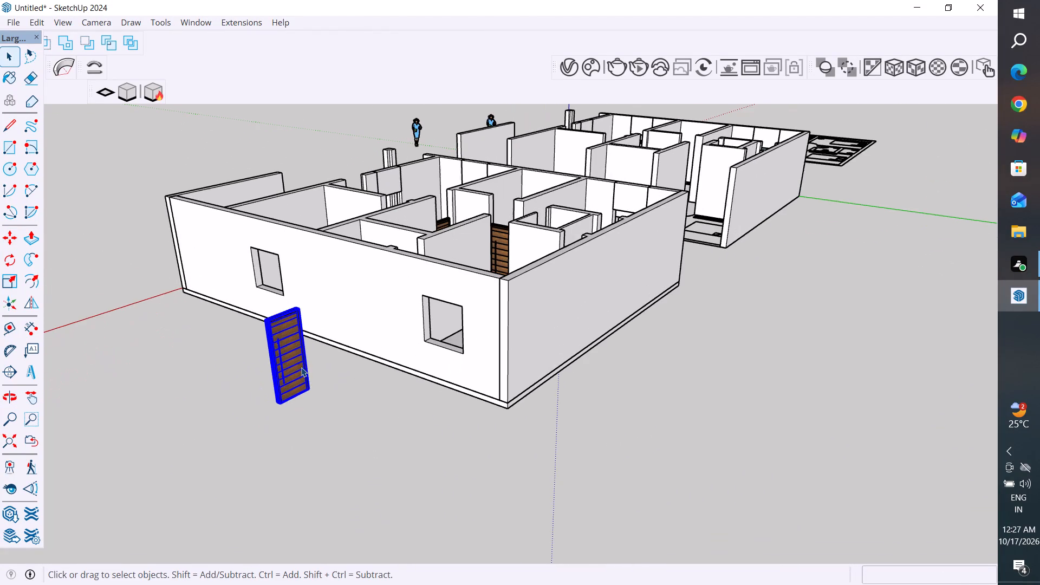
pyautogui.click(6, 258)
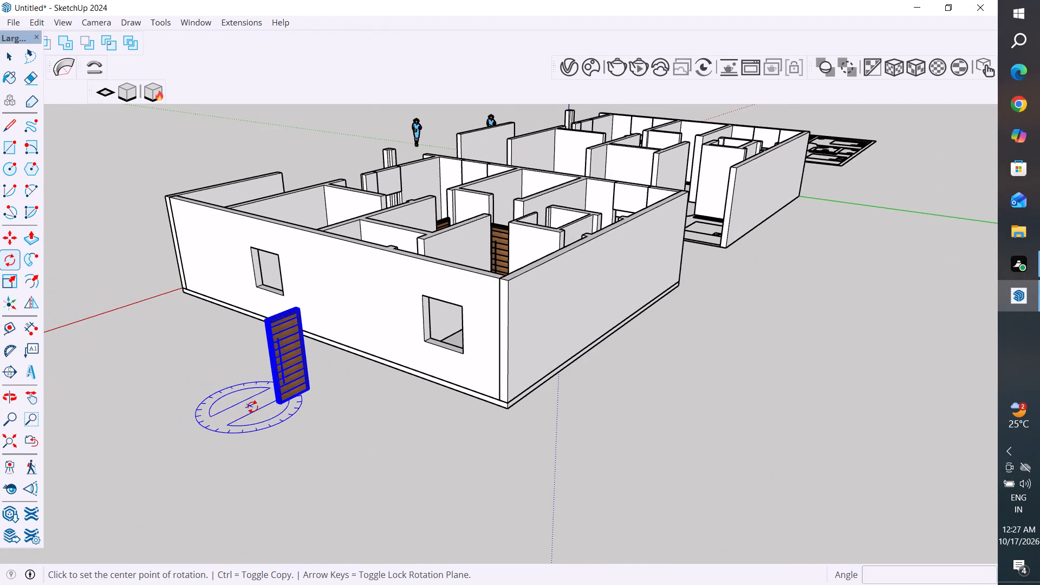
pyautogui.click(273, 402)
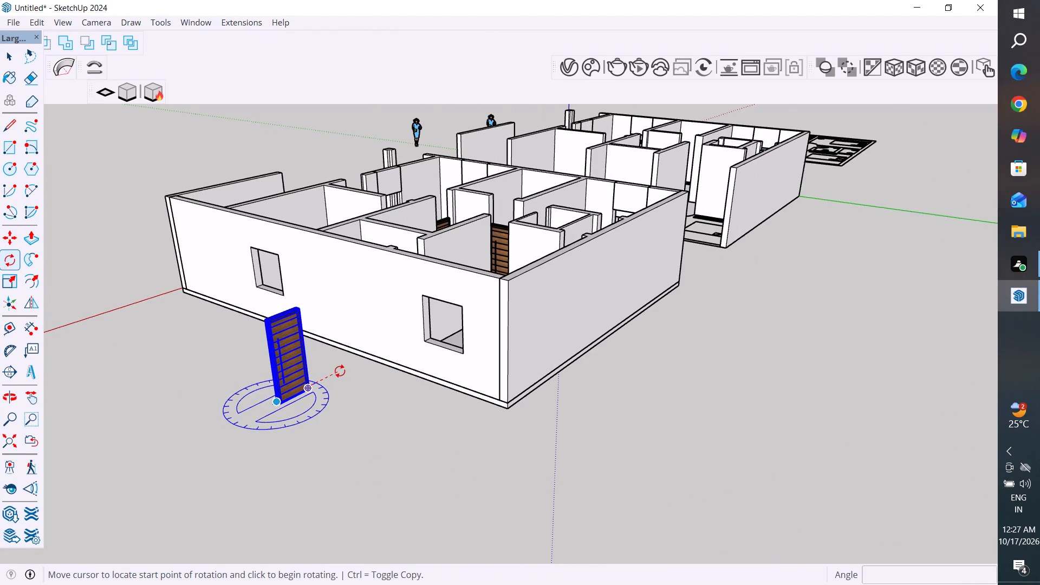
pyautogui.scroll(2, 340, 371)
pyautogui.moveTo(340, 371); pyautogui.dragTo(271, 466, button='middle')
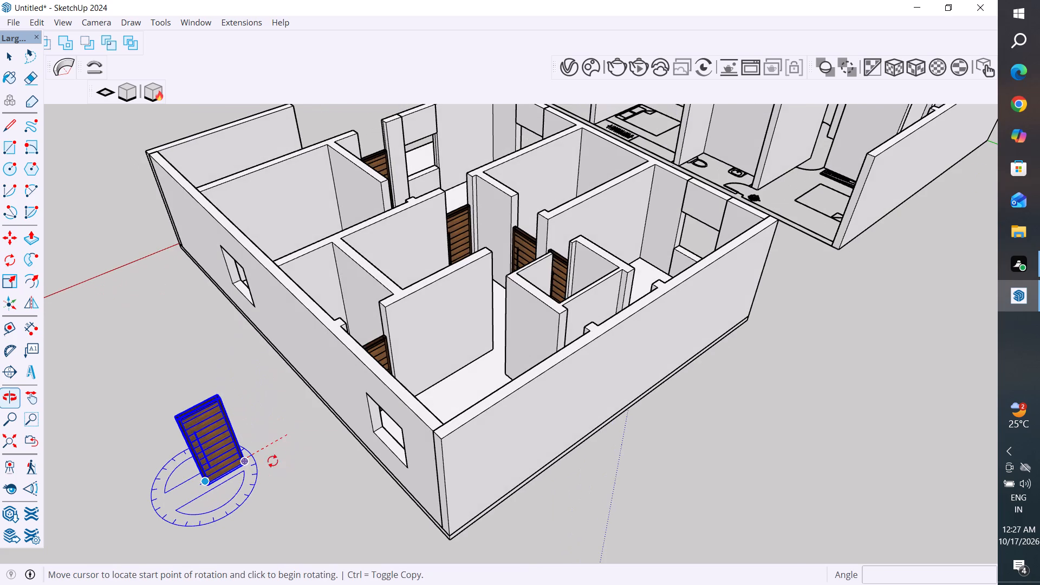
pyautogui.click(293, 433)
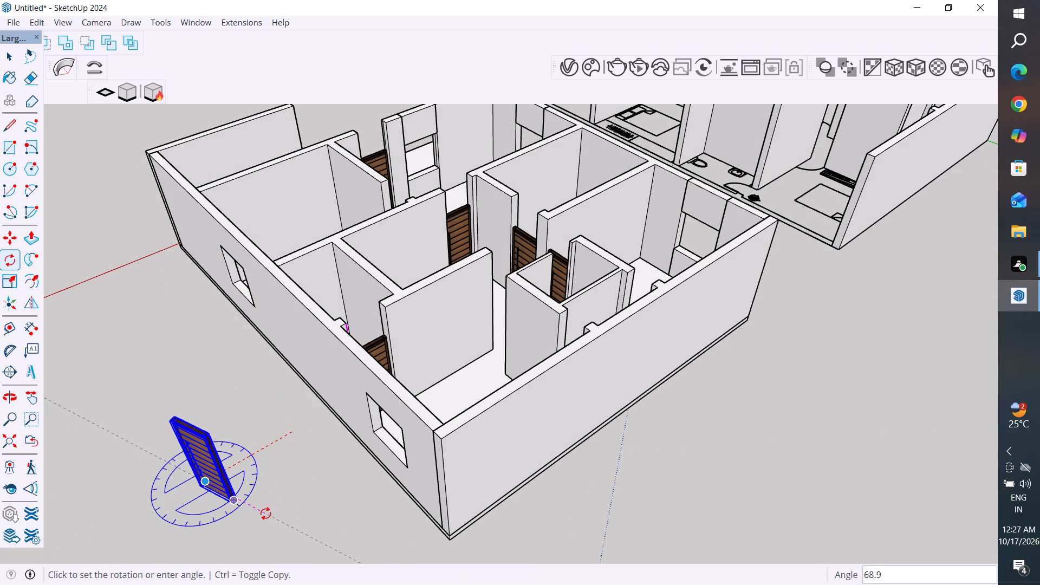
pyautogui.scroll(-2, 265, 513)
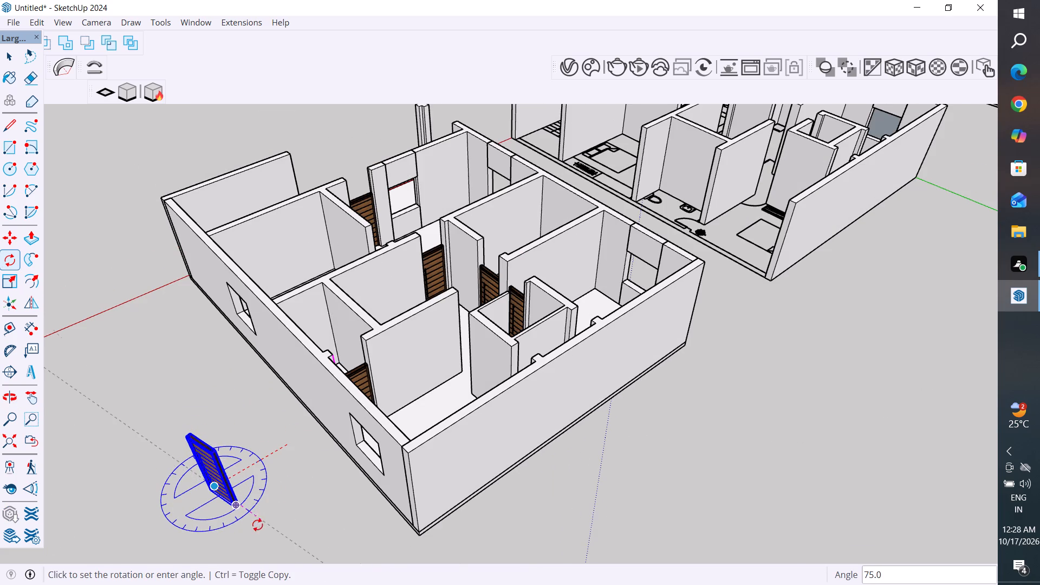
pyautogui.click(249, 534)
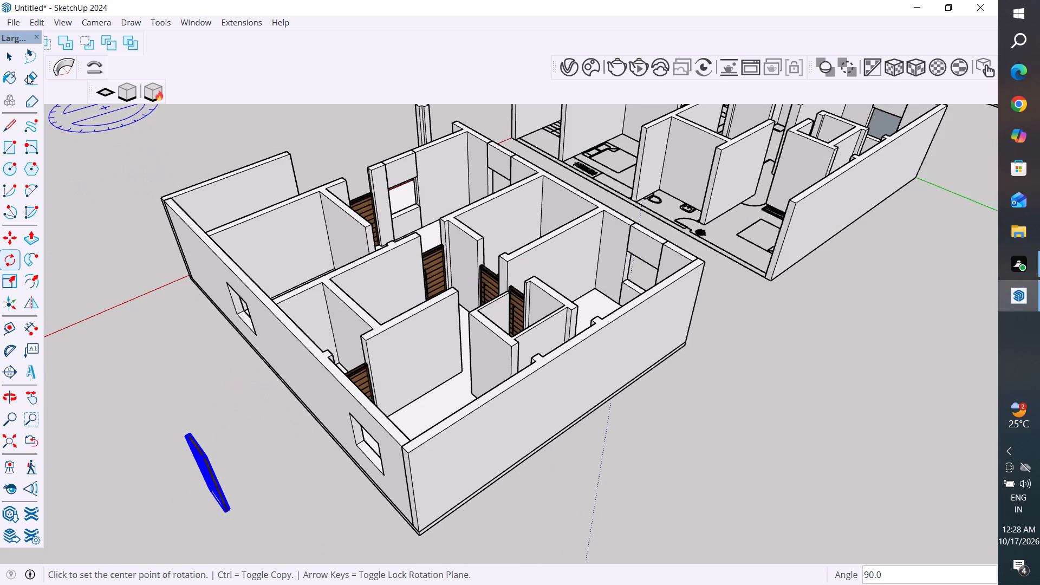
pyautogui.click(9, 58)
pyautogui.click(84, 322)
# Copy the wooden door beside the small enclosed room by its bottom corner about 5' 1 1/8" across the passage to the opposite opening.
pyautogui.scroll(-6, 467, 318)
pyautogui.moveTo(504, 346); pyautogui.dragTo(464, 410, button='middle')
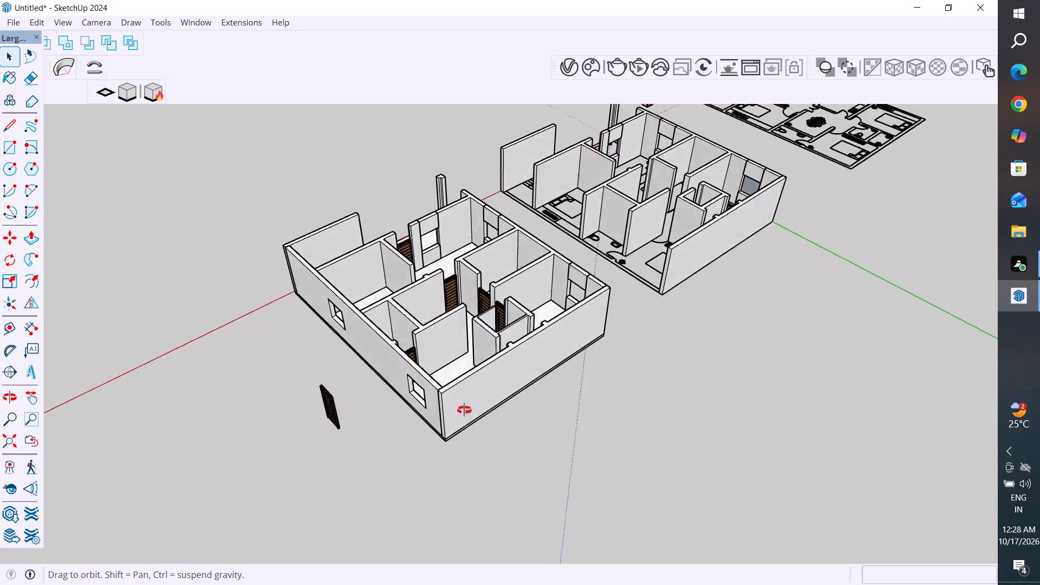
pyautogui.moveTo(464, 410); pyautogui.dragTo(383, 451, button='middle')
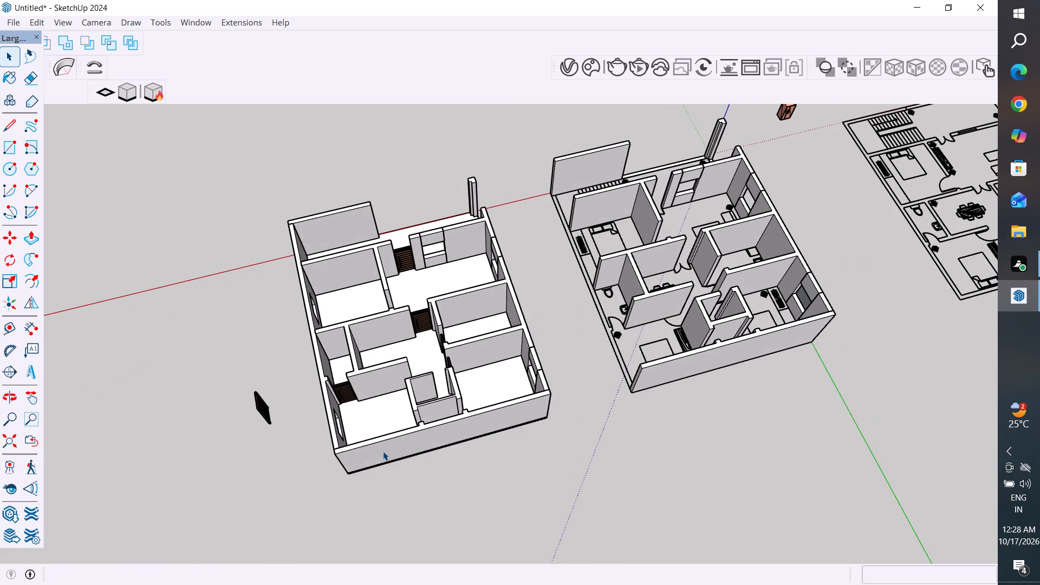
pyautogui.moveTo(445, 387); pyautogui.dragTo(880, 388, button='middle')
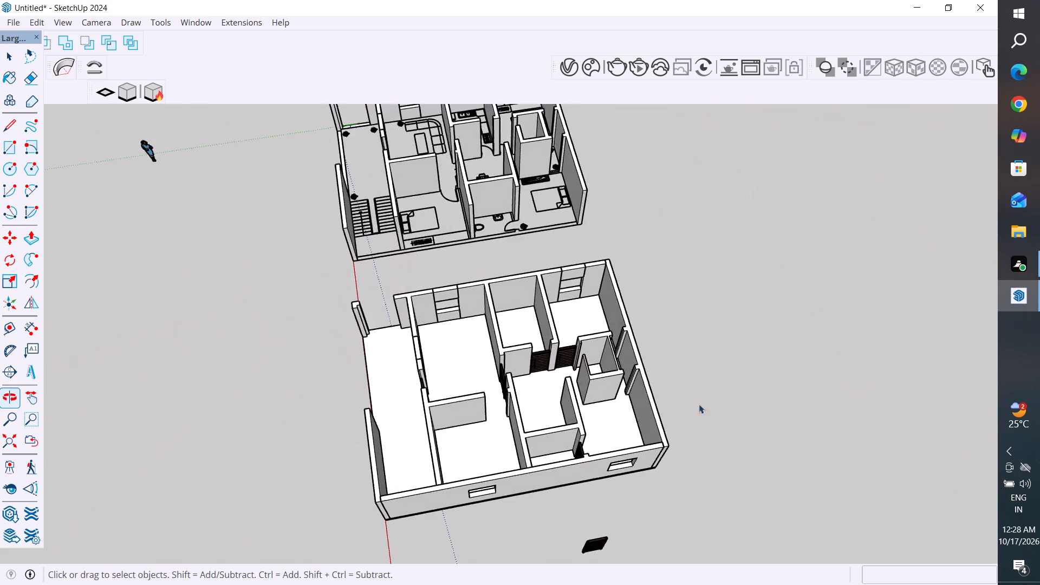
pyautogui.moveTo(405, 487); pyautogui.dragTo(796, 495, button='middle')
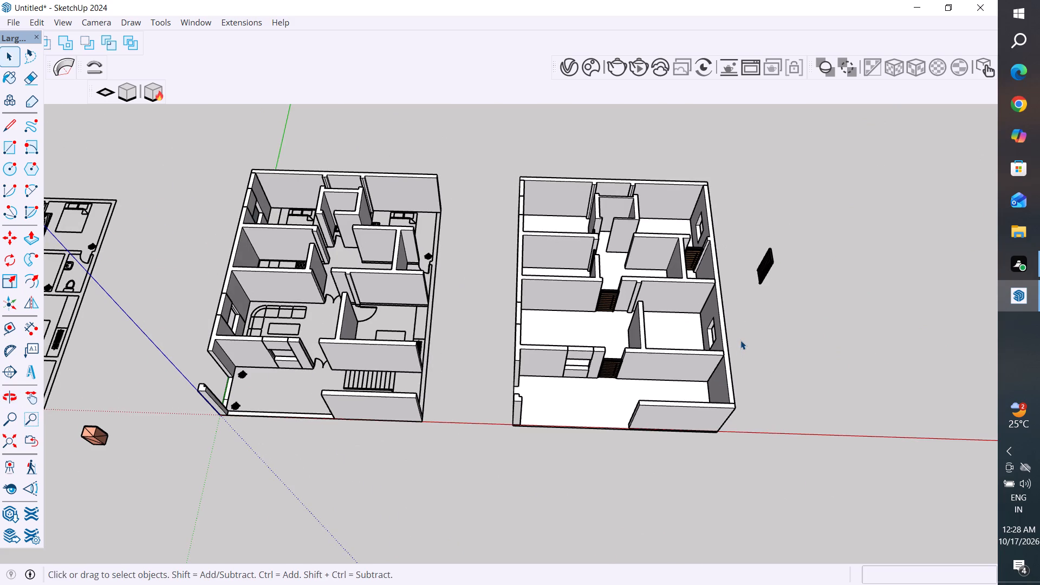
pyautogui.scroll(3, 764, 290)
pyautogui.moveTo(657, 310); pyautogui.dragTo(670, 442, button='middle')
pyautogui.scroll(1, 720, 224)
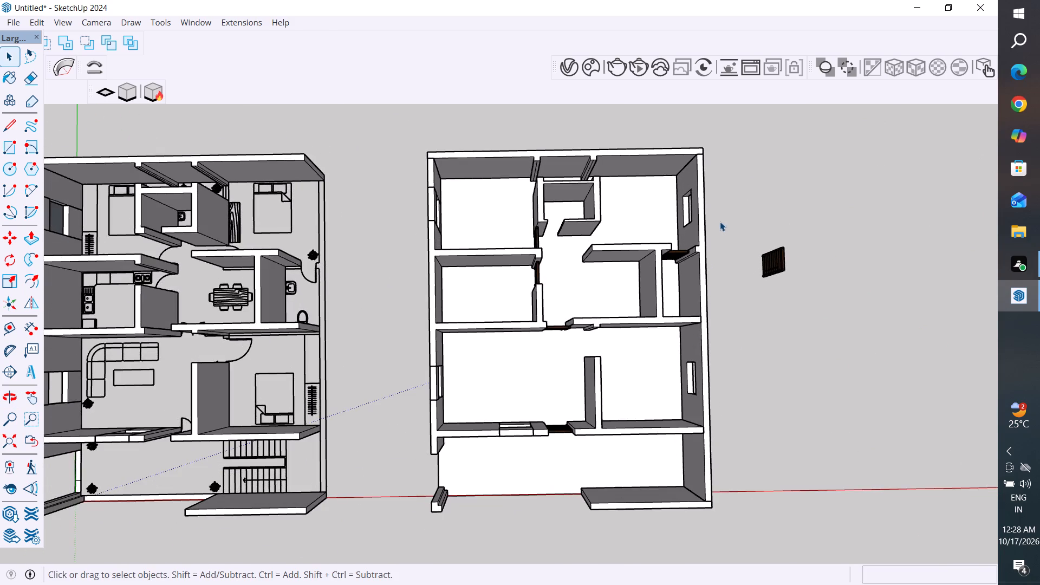
pyautogui.scroll(2, 720, 222)
pyautogui.moveTo(782, 297); pyautogui.dragTo(779, 385, button='middle')
pyautogui.scroll(3, 784, 324)
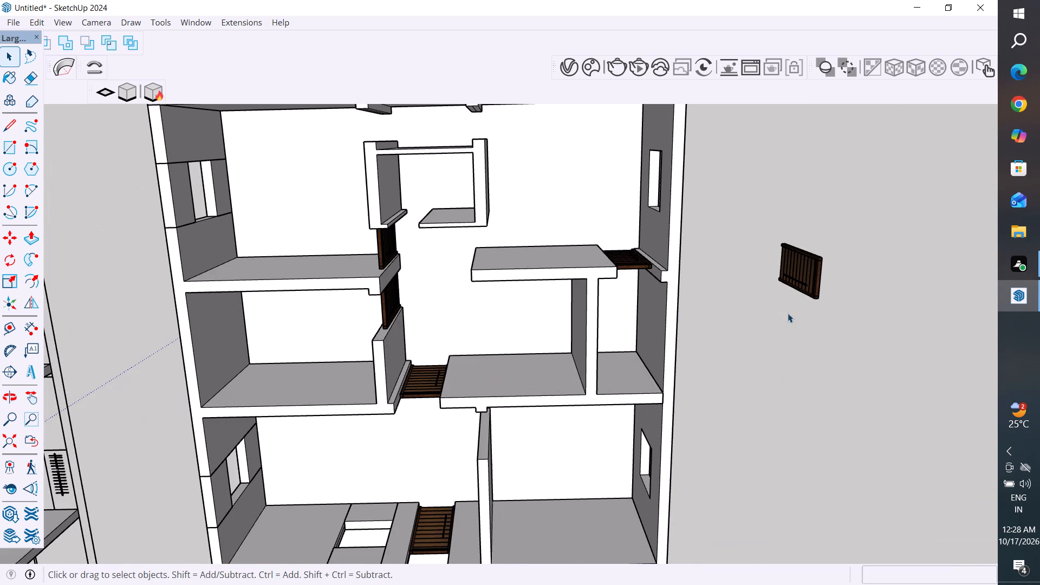
pyautogui.moveTo(763, 259); pyautogui.dragTo(718, 67, button='middle')
pyautogui.moveTo(830, 368); pyautogui.dragTo(374, 334, button='middle')
pyautogui.scroll(3, 630, 289)
pyautogui.moveTo(657, 282); pyautogui.dragTo(555, 295, button='middle')
pyautogui.scroll(4, 623, 280)
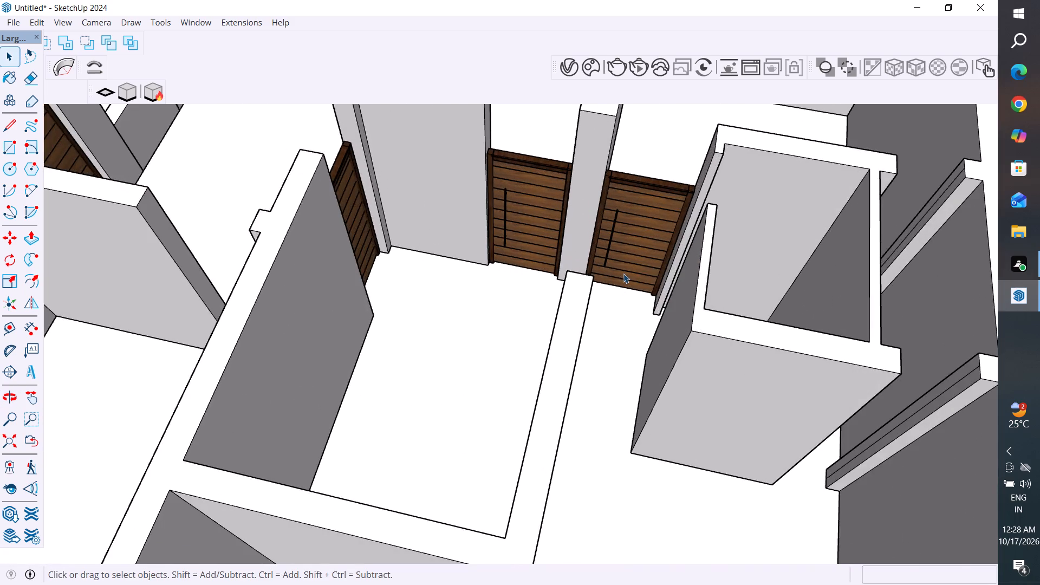
pyautogui.scroll(3, 623, 274)
pyautogui.click(653, 266)
pyautogui.press('m')
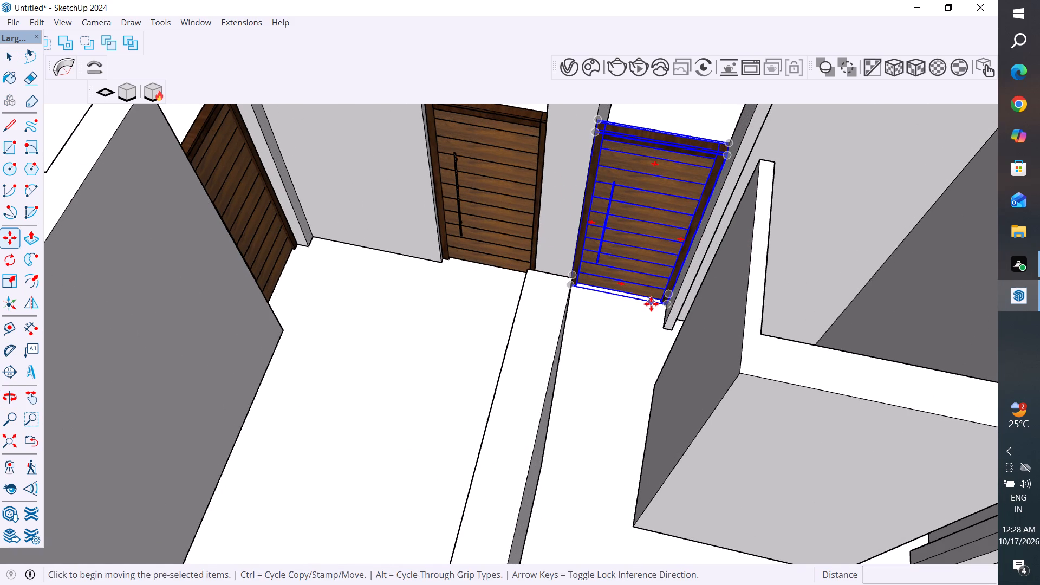
pyautogui.click(661, 301)
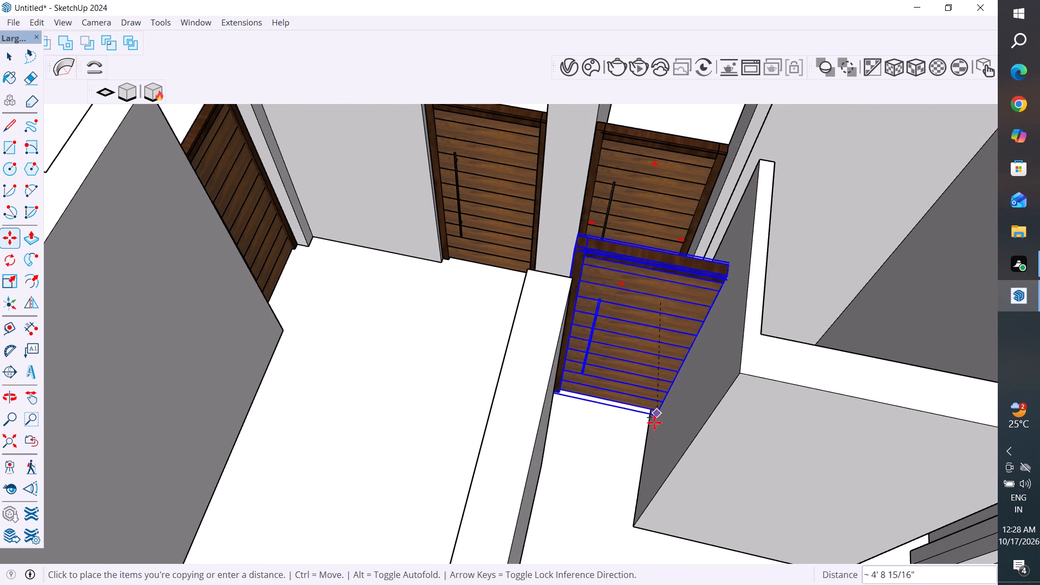
pyautogui.click(647, 460)
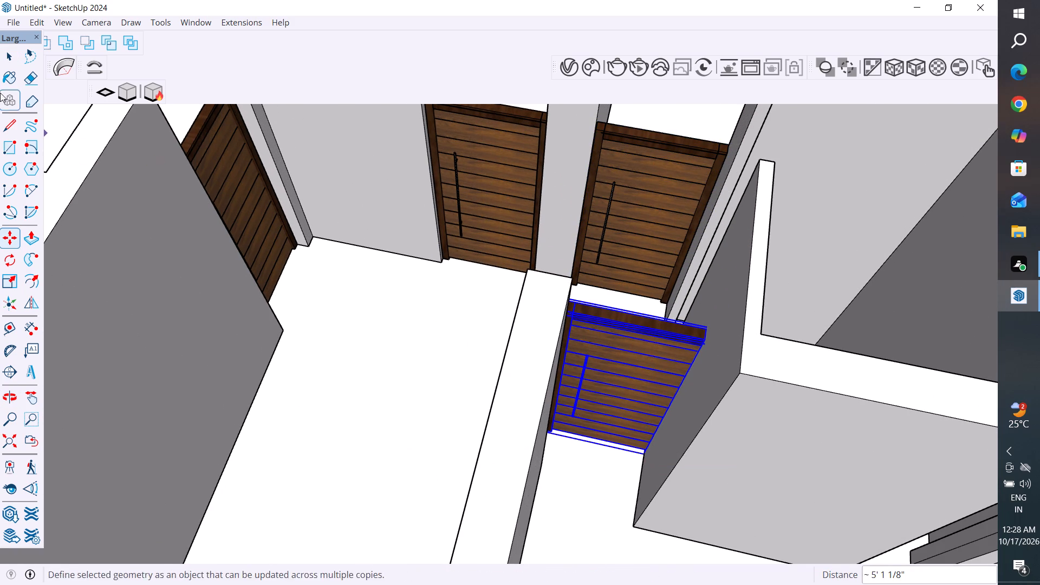
pyautogui.click(14, 50)
# Move the new door copy by its bottom outer corner about 1' 7 5/16" against the facing wall end, then deselect it.
pyautogui.scroll(-4, 410, 371)
pyautogui.moveTo(438, 388); pyautogui.dragTo(859, 517, button='middle')
pyautogui.scroll(2, 621, 265)
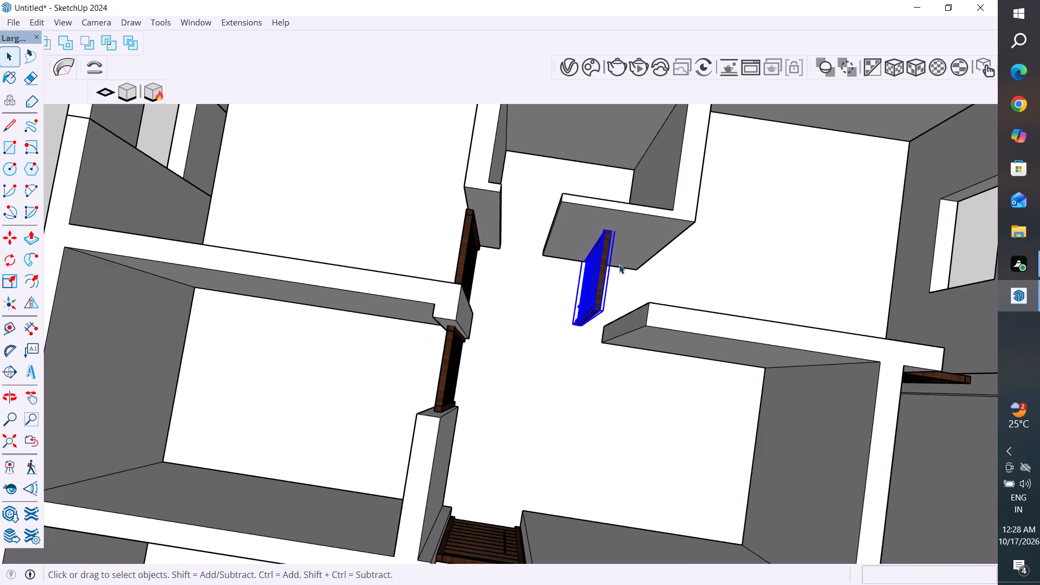
pyautogui.scroll(1, 619, 264)
pyautogui.moveTo(567, 335); pyautogui.dragTo(814, 375, button='middle')
pyautogui.moveTo(474, 438); pyautogui.dragTo(653, 173, button='middle')
pyautogui.moveTo(483, 386); pyautogui.dragTo(506, 390, button='middle')
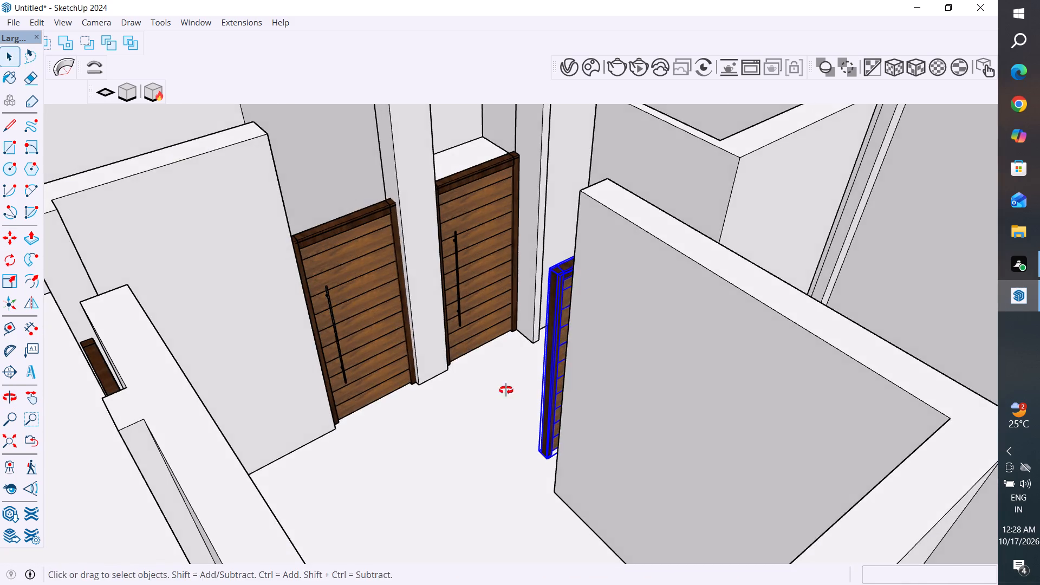
pyautogui.moveTo(506, 390); pyautogui.dragTo(901, 492, button='middle')
pyautogui.moveTo(652, 297); pyautogui.dragTo(782, 315, button='middle')
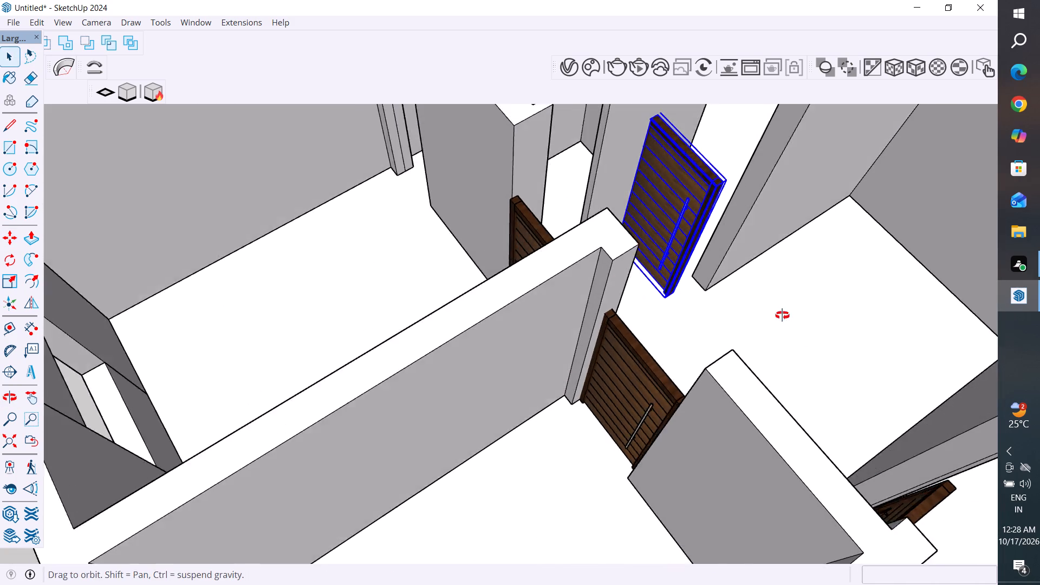
pyautogui.moveTo(782, 315); pyautogui.dragTo(883, 289, button='middle')
pyautogui.scroll(-12, 489, 517)
pyautogui.scroll(6, 512, 360)
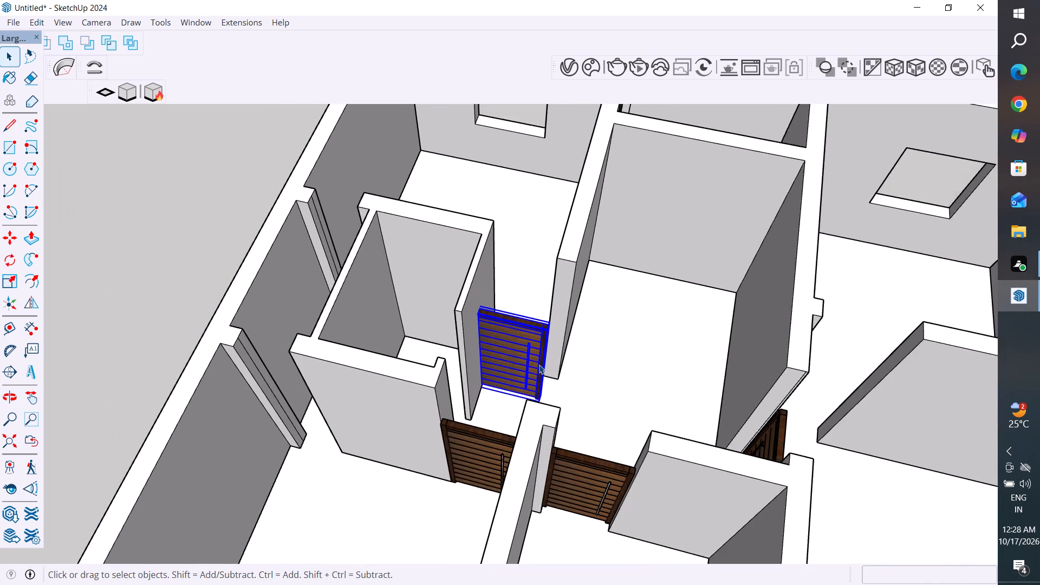
pyautogui.scroll(2, 539, 365)
pyautogui.moveTo(633, 414); pyautogui.dragTo(533, 435, button='middle')
pyautogui.scroll(5, 532, 401)
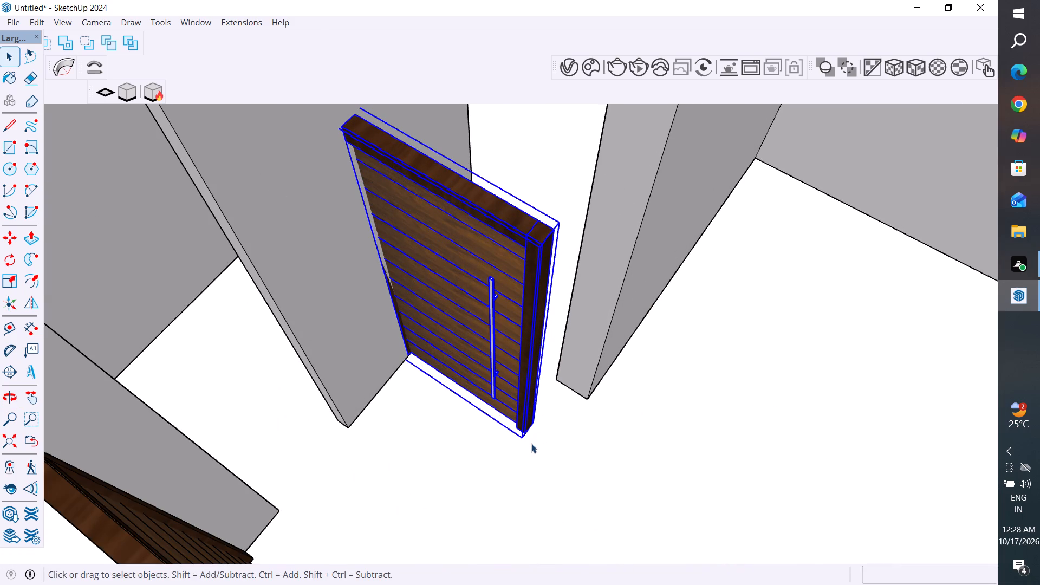
pyautogui.press('m')
pyautogui.click(518, 443)
pyautogui.scroll(4, 544, 387)
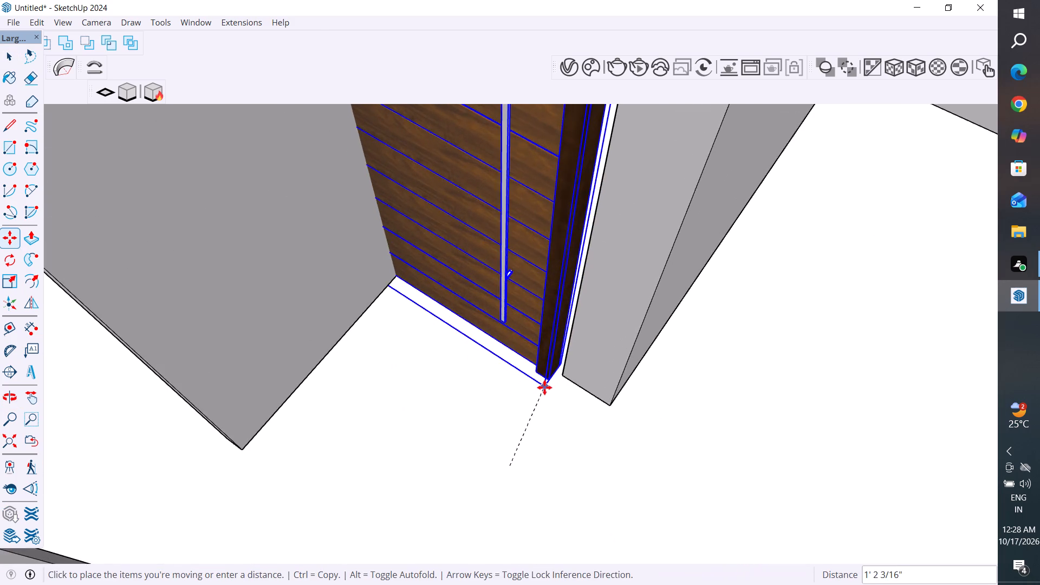
pyautogui.moveTo(544, 387); pyautogui.dragTo(743, 422, button='middle')
pyautogui.scroll(3, 575, 323)
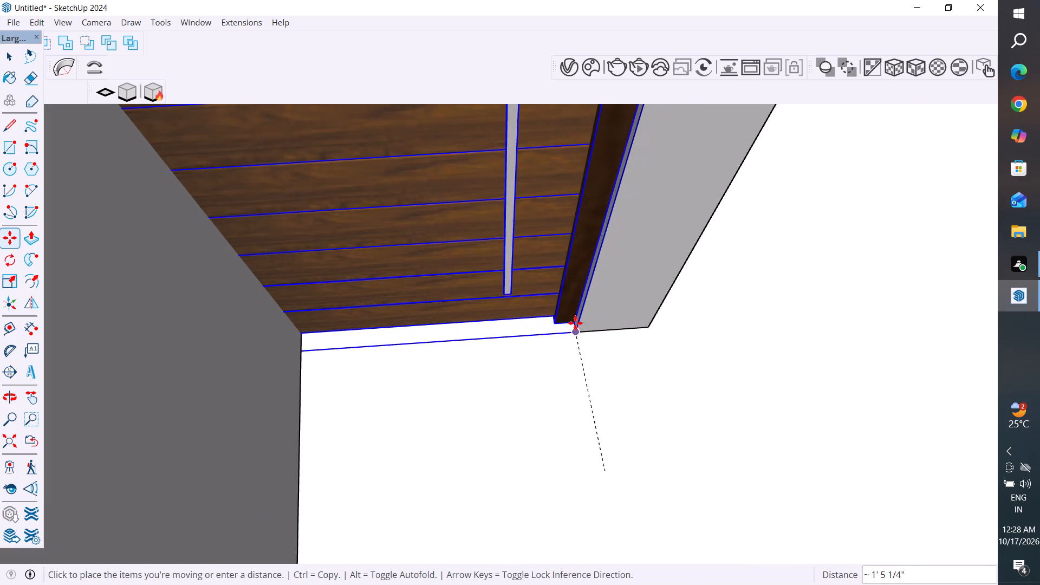
pyautogui.click(576, 315)
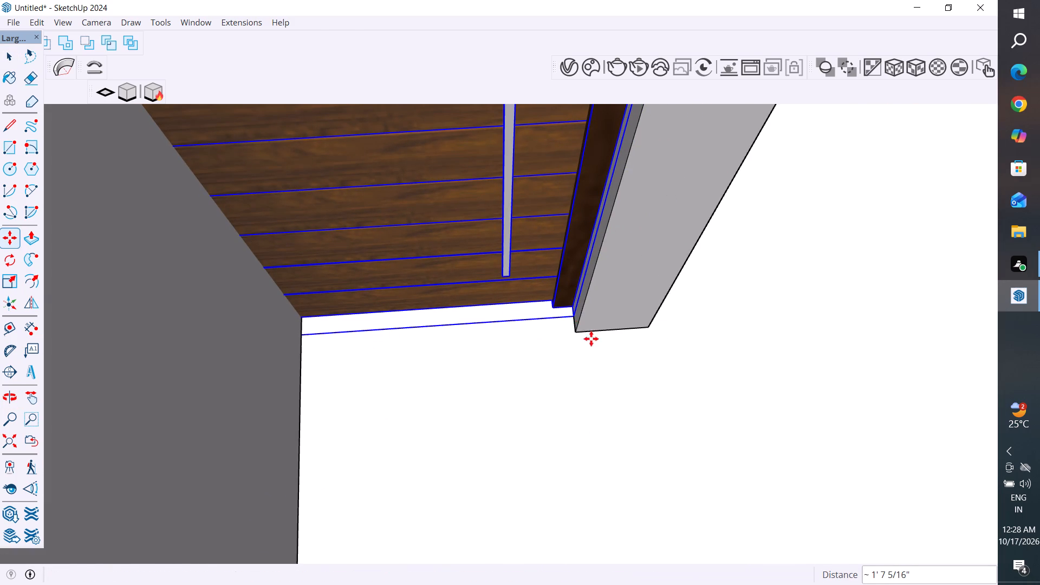
pyautogui.scroll(-14, 685, 443)
pyautogui.moveTo(694, 441); pyautogui.dragTo(474, 375, button='middle')
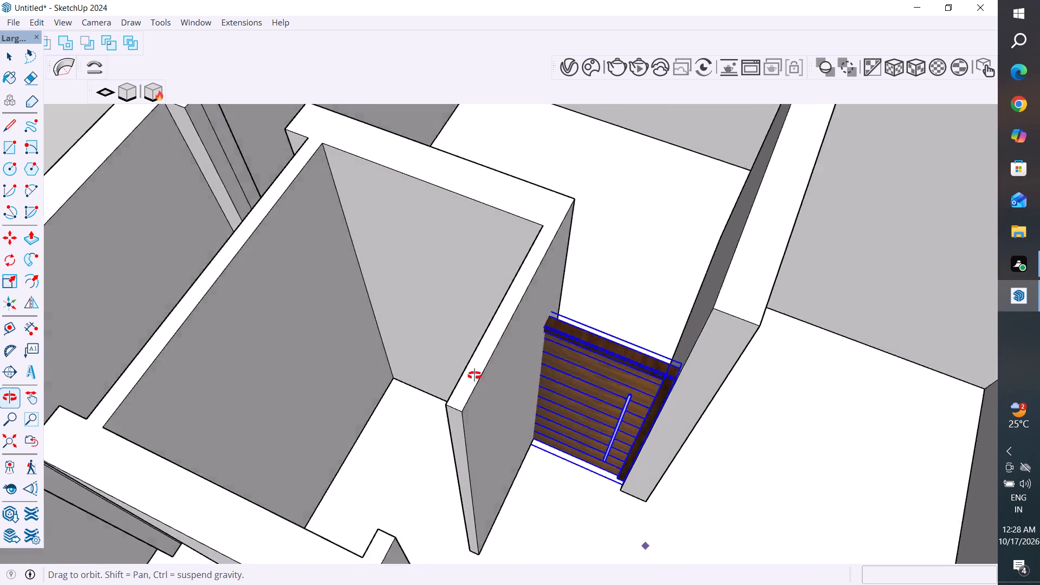
pyautogui.moveTo(474, 375); pyautogui.dragTo(713, 422, button='middle')
pyautogui.scroll(-11, 509, 558)
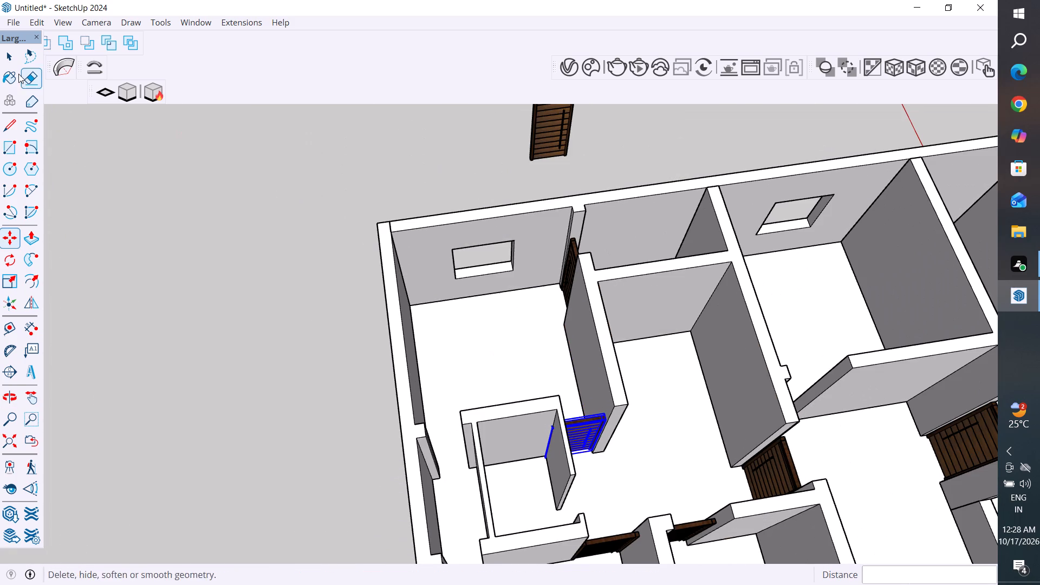
pyautogui.click(9, 51)
pyautogui.click(146, 184)
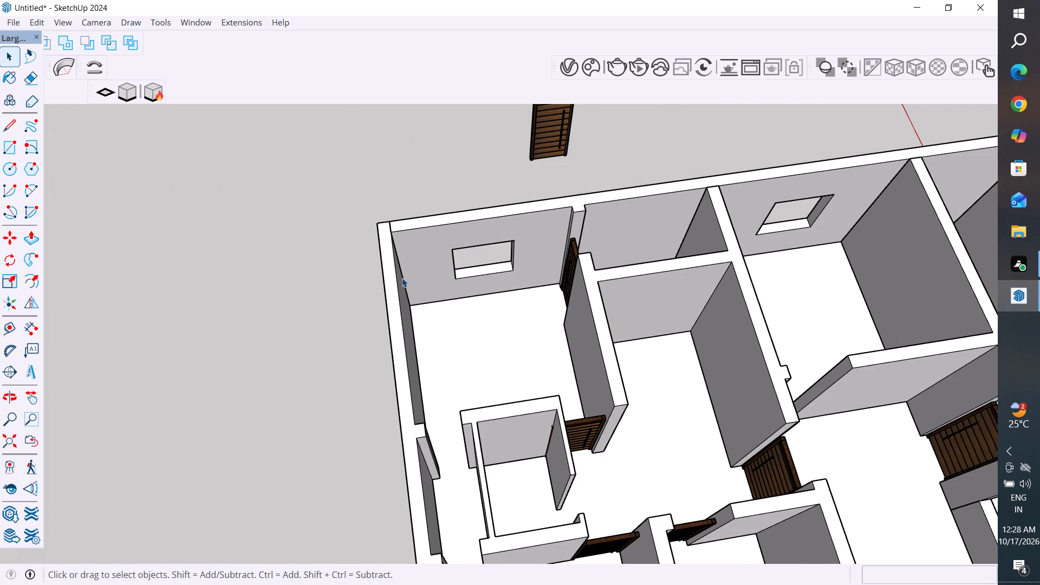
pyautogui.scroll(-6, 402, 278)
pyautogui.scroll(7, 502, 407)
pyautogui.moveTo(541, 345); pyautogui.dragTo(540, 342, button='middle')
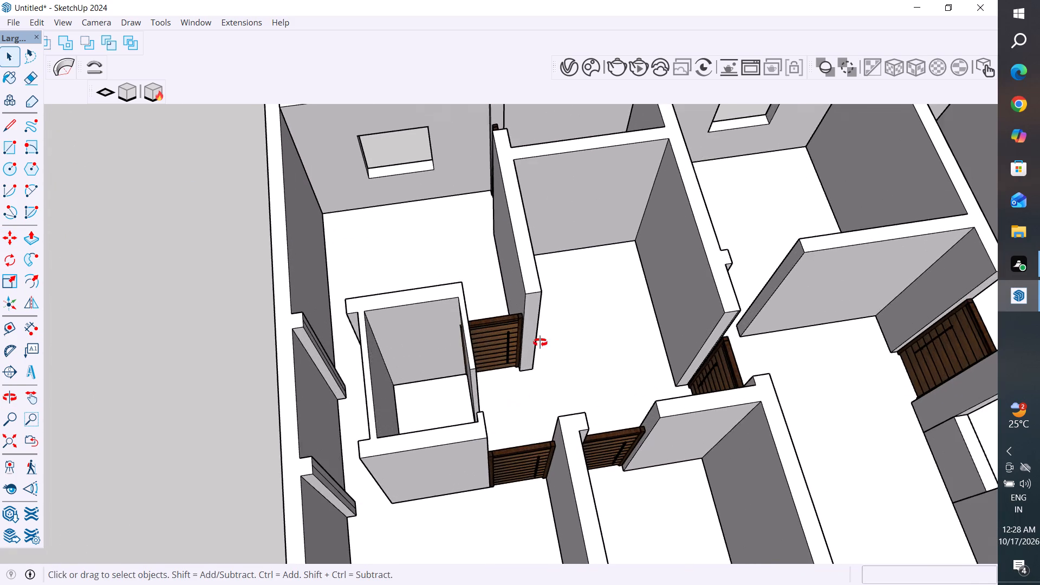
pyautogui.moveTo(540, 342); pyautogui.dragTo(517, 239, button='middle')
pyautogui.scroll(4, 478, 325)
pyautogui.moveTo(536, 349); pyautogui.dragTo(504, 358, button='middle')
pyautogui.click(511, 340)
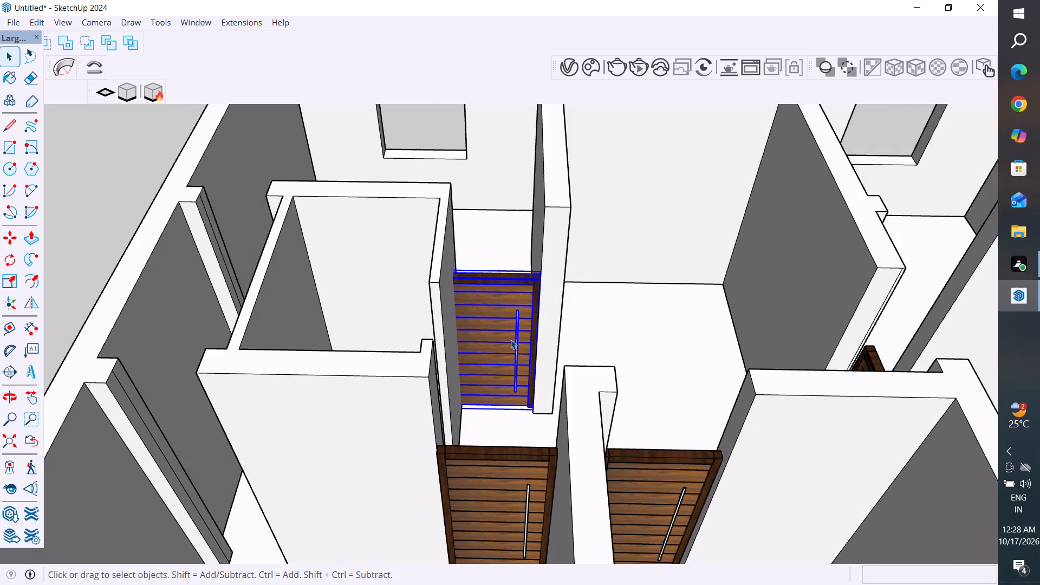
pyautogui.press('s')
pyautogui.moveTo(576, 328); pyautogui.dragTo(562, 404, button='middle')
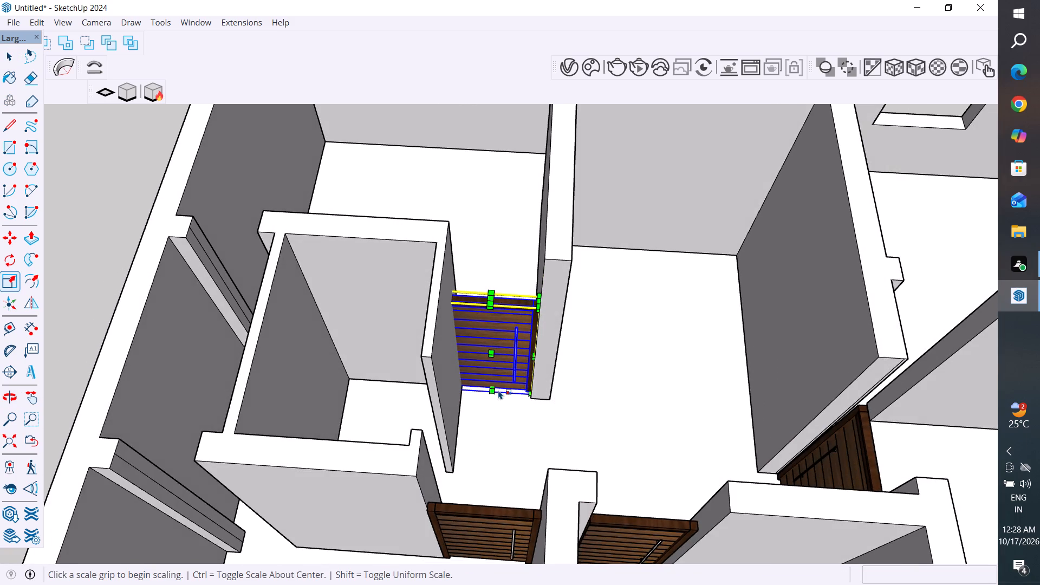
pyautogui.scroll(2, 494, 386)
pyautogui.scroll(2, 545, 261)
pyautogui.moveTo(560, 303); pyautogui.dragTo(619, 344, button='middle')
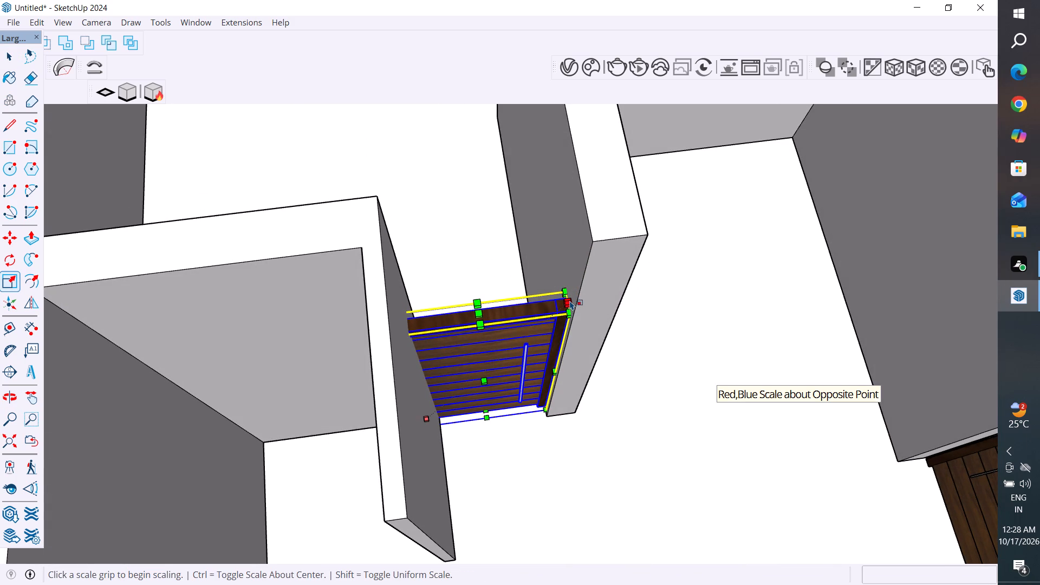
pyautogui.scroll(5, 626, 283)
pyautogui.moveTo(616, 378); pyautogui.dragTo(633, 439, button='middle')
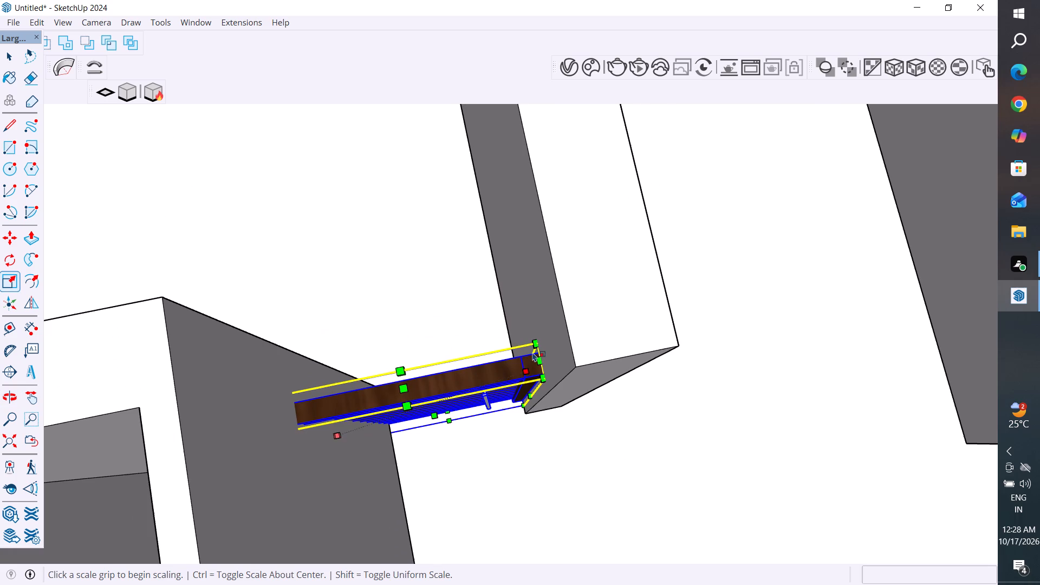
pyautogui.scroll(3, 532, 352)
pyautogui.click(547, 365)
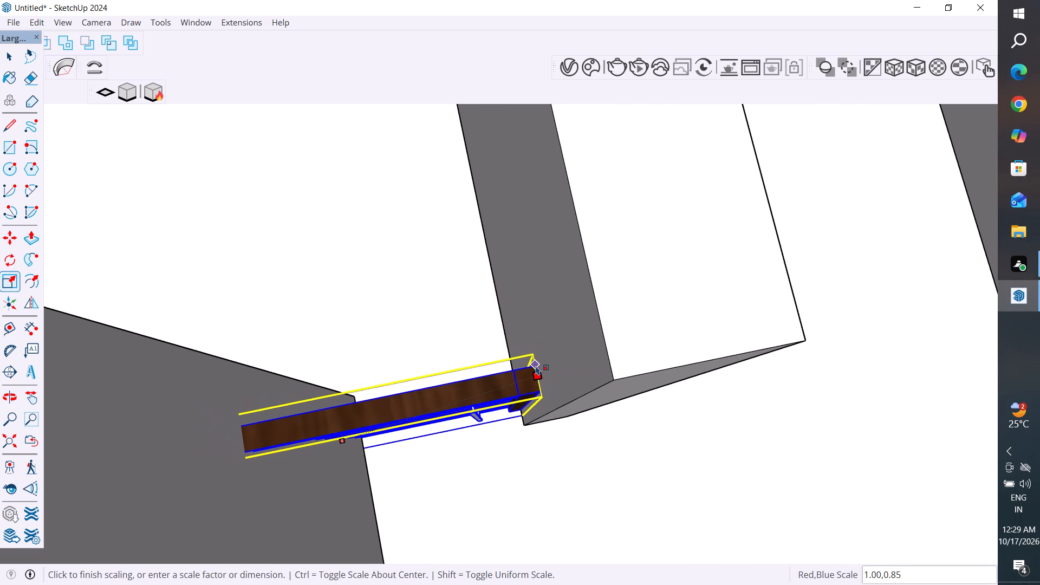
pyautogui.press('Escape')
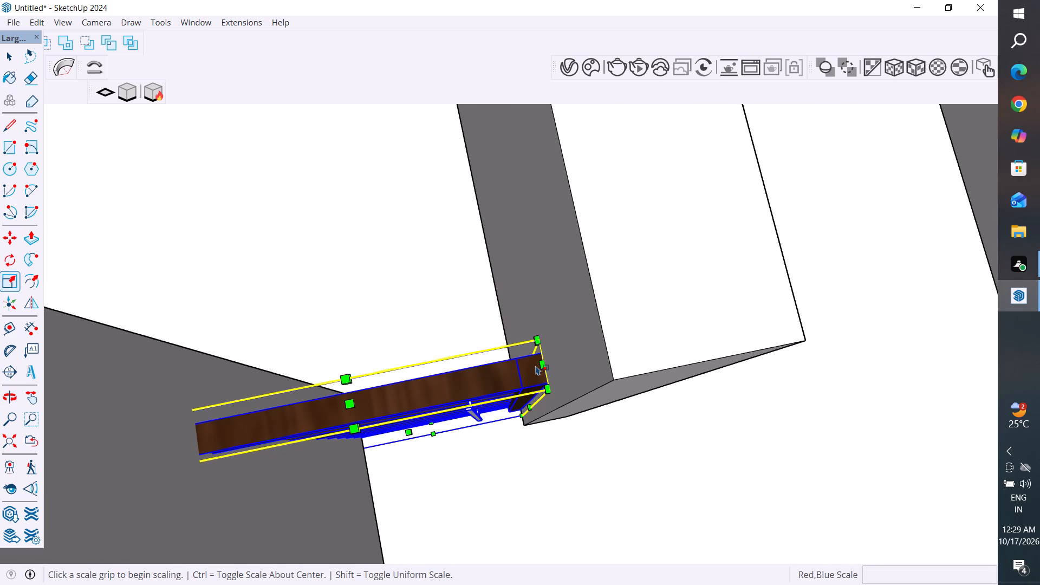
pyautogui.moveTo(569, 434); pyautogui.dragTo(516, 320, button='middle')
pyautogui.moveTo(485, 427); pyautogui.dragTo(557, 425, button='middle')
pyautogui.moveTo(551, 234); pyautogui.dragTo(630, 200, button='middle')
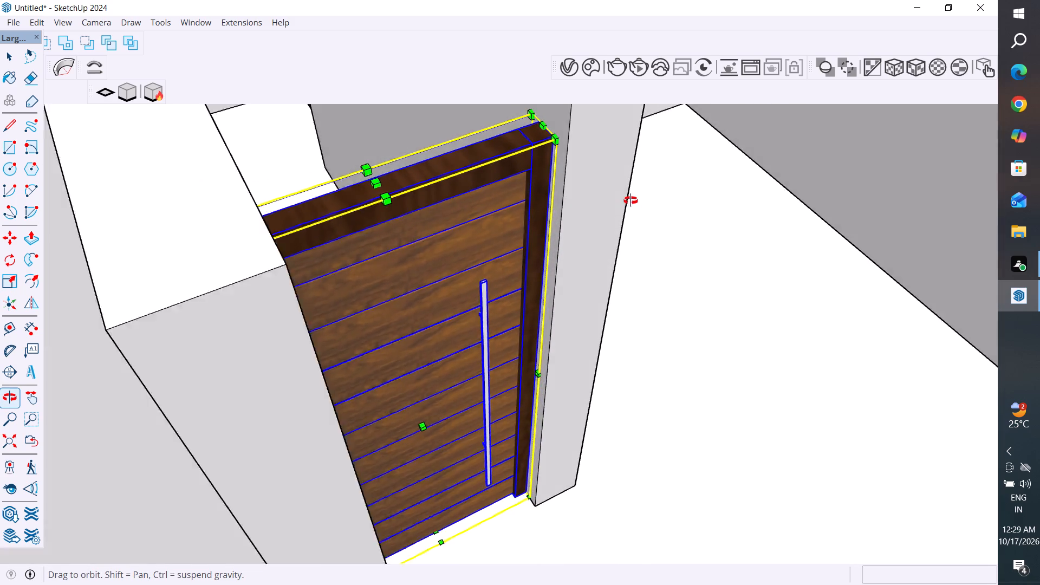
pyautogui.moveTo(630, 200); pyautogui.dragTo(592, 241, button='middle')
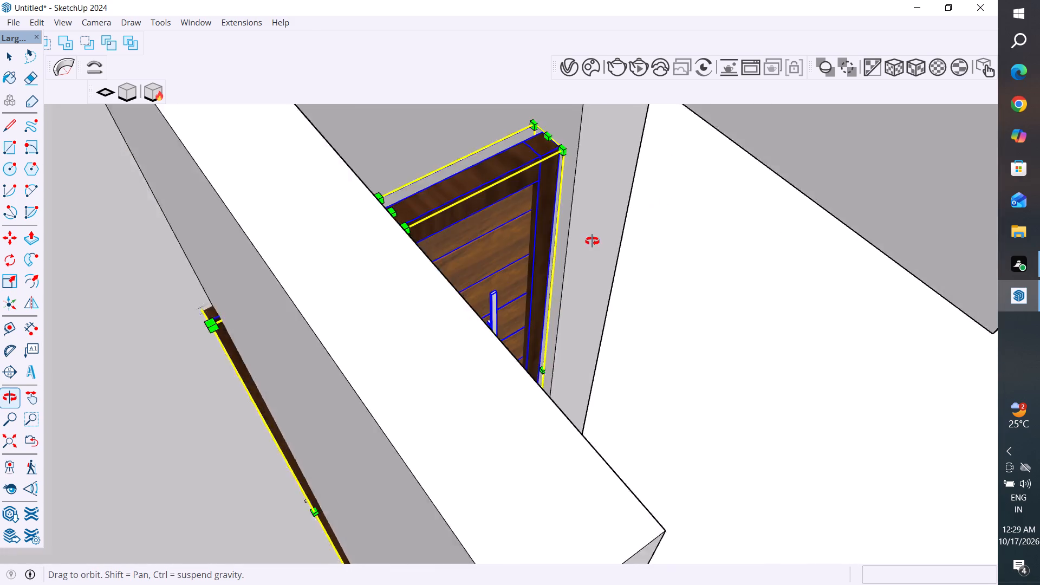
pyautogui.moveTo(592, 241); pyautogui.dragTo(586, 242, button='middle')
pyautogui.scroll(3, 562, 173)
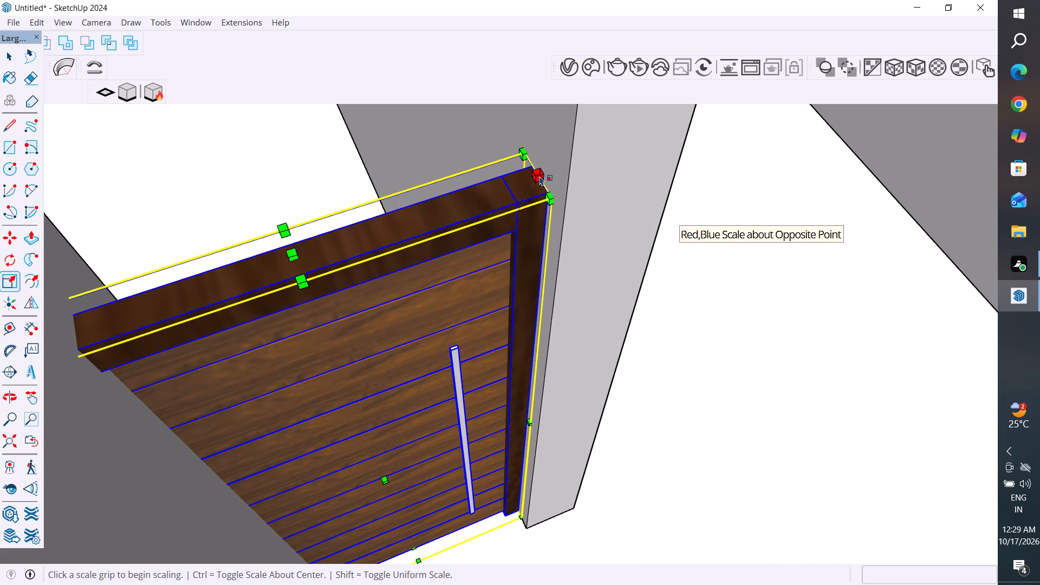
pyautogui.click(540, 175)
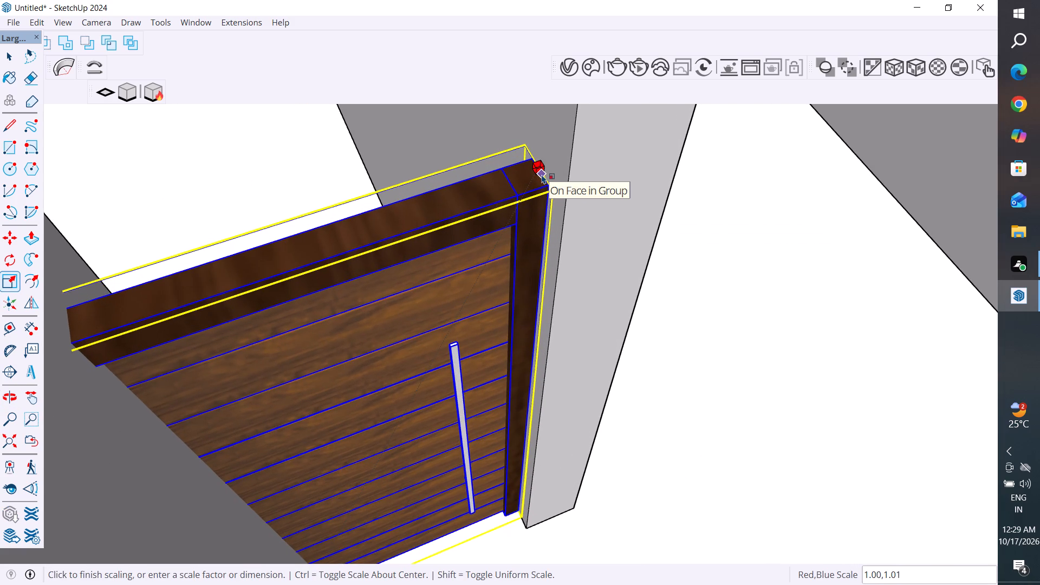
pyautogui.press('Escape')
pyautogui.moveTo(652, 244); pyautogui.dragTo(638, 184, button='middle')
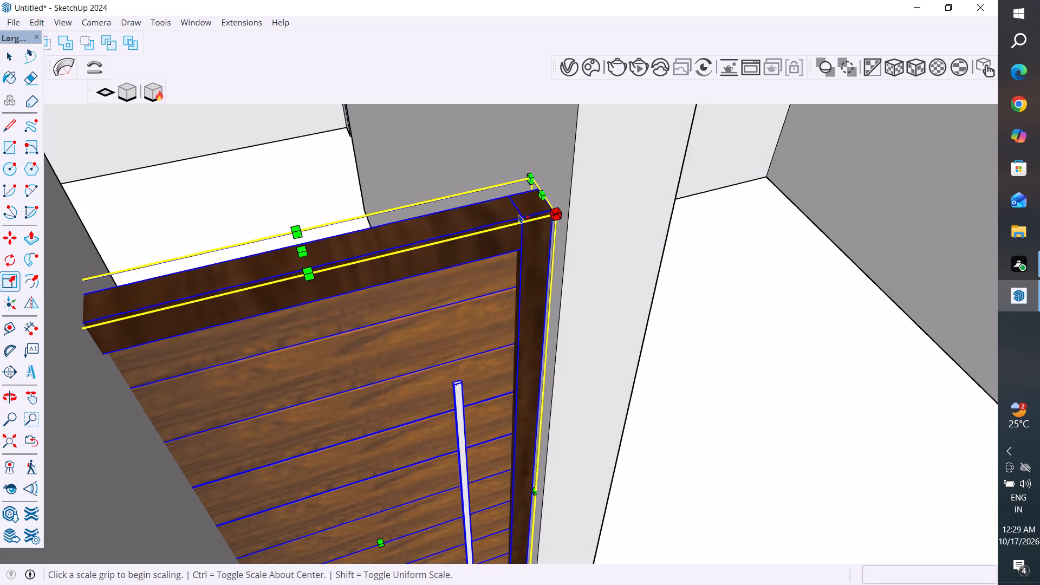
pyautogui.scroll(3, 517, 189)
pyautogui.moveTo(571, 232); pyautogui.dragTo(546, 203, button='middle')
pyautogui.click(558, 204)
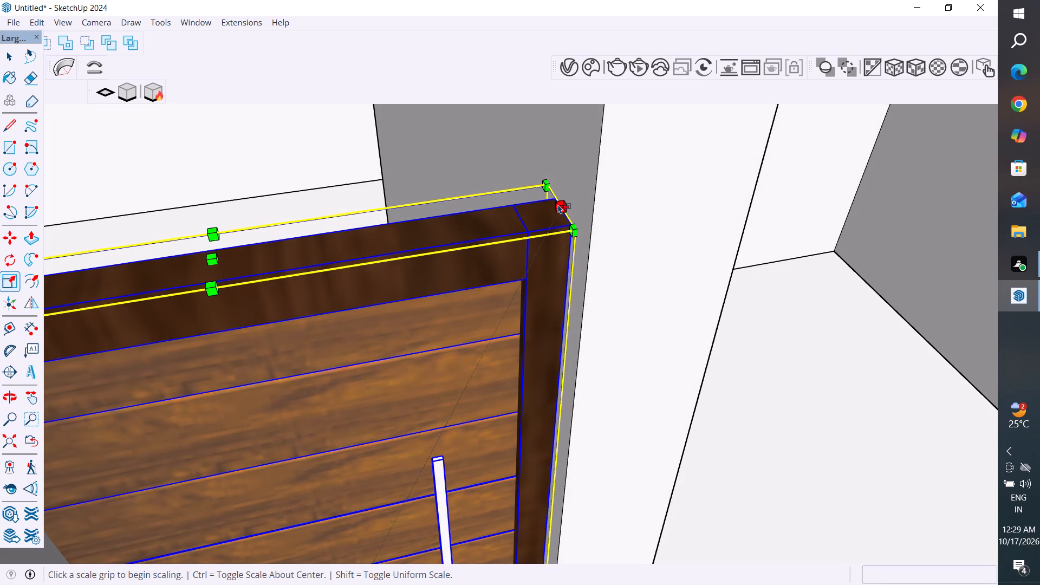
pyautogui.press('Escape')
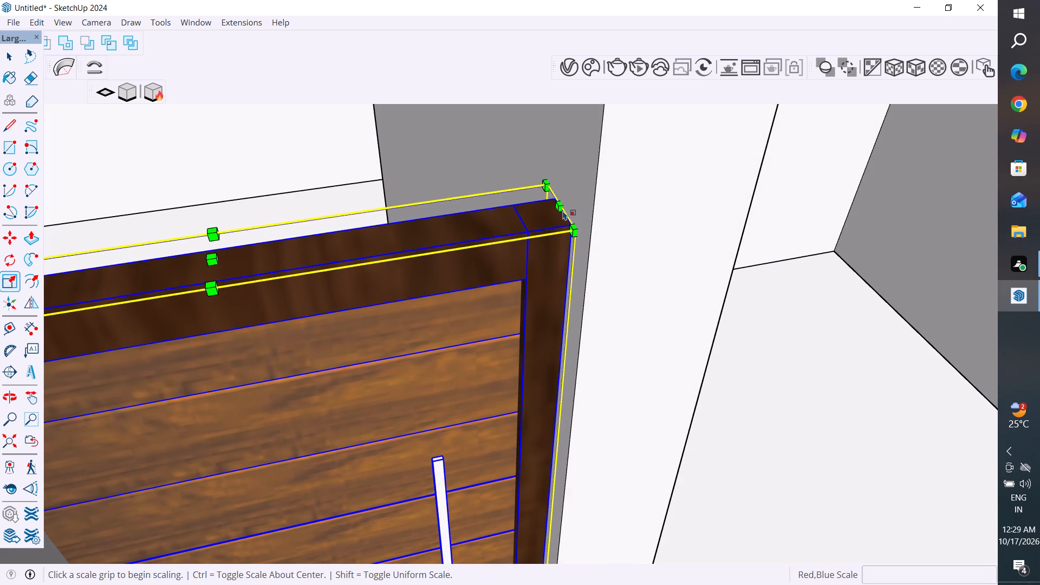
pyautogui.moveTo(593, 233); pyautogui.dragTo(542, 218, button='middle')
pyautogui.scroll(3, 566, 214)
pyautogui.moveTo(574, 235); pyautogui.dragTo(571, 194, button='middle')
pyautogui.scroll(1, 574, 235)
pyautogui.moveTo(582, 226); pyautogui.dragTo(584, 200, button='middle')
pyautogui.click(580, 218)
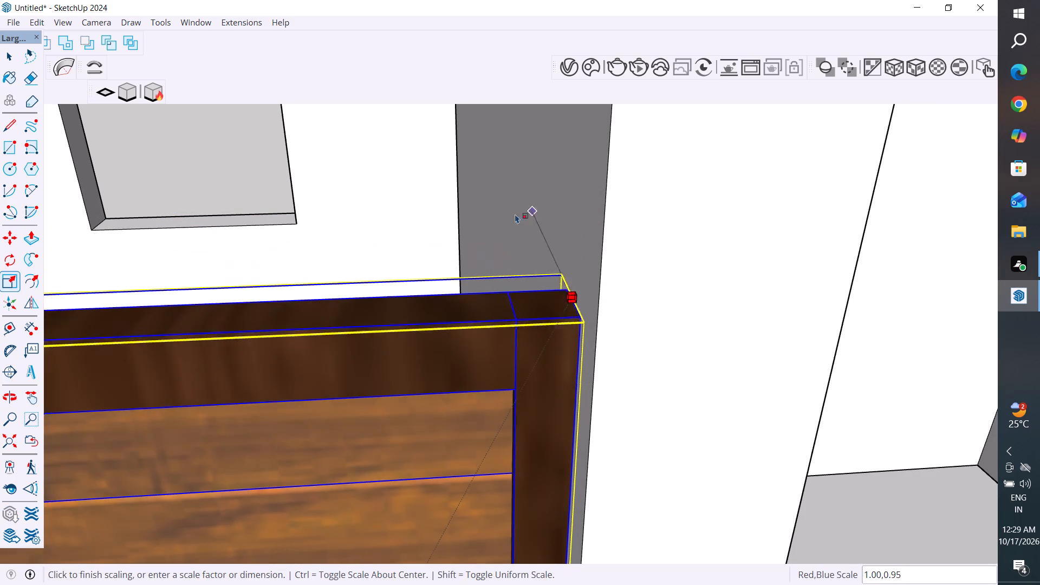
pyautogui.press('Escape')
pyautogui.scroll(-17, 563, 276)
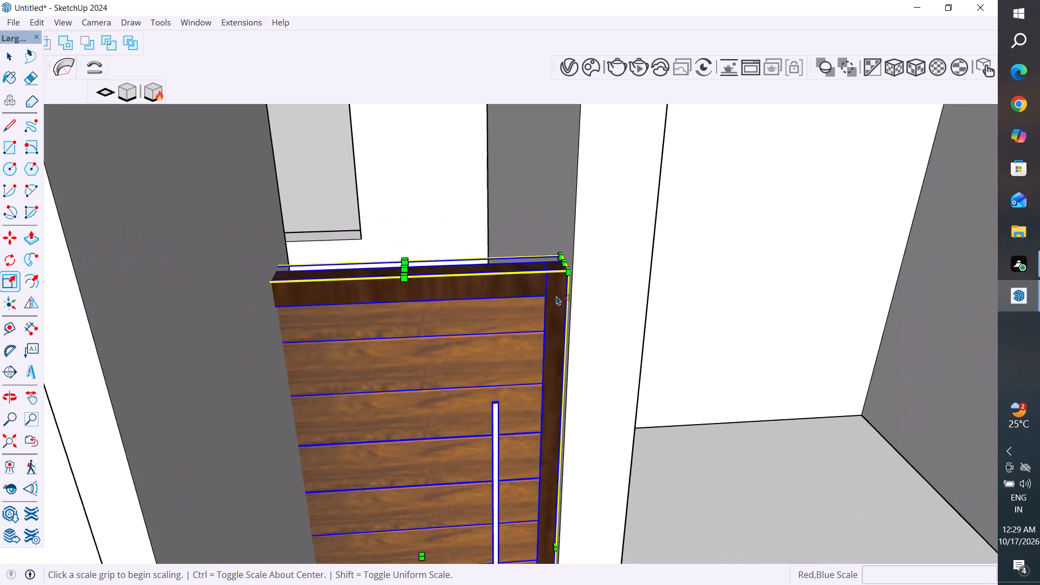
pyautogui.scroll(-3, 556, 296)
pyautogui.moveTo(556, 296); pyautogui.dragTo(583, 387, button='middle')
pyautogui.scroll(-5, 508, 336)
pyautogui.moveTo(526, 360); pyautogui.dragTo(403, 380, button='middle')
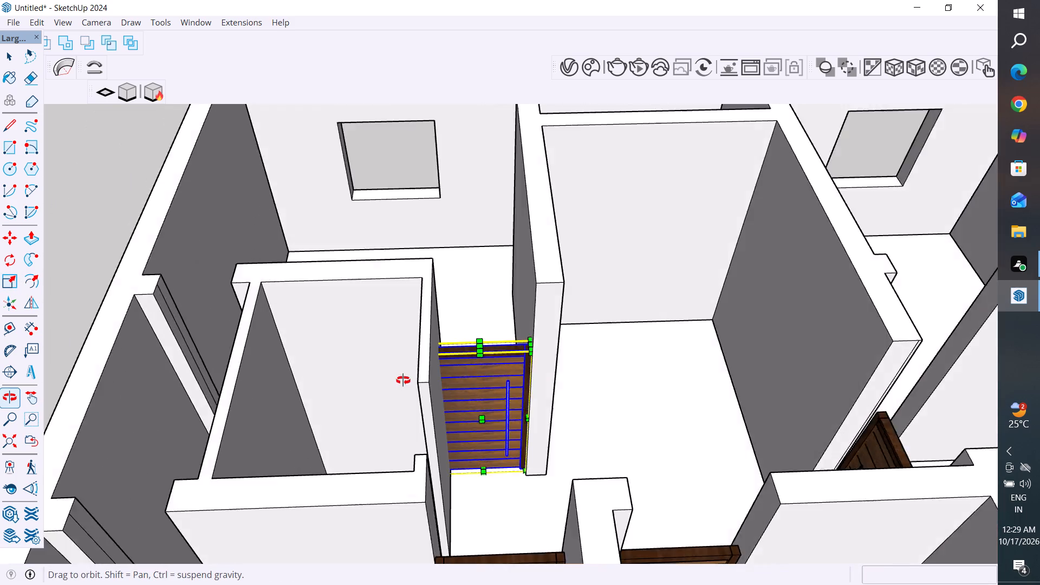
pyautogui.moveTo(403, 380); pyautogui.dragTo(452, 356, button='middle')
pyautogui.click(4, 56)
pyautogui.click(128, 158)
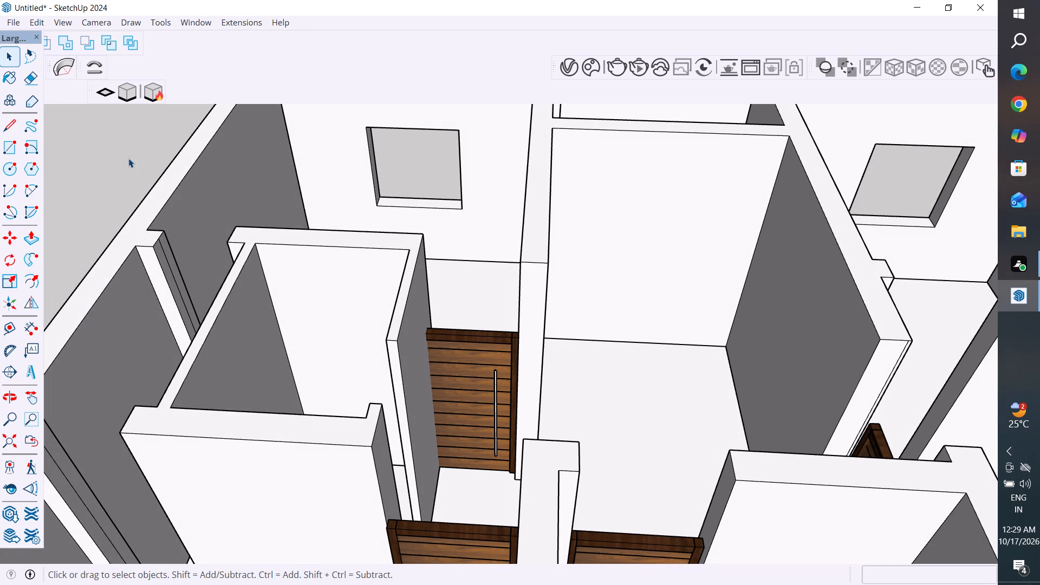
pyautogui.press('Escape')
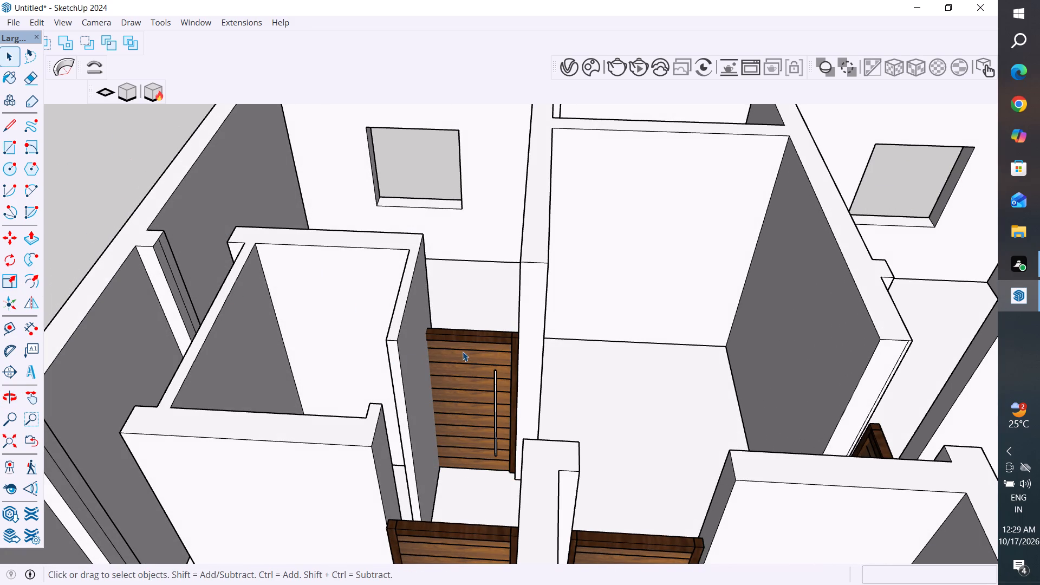
# Move the door beside the small enclosed room by its bottom corner about 20' 3 1/16" to the open ground outside the house, then deselect it.
pyautogui.click(464, 350)
pyautogui.scroll(-4, 530, 367)
pyautogui.press('m')
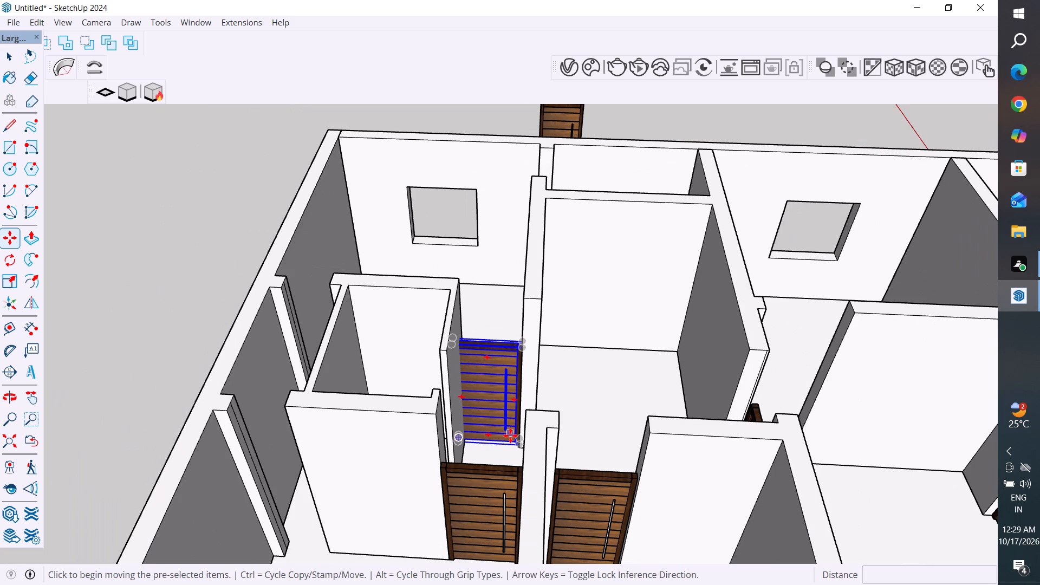
pyautogui.click(518, 445)
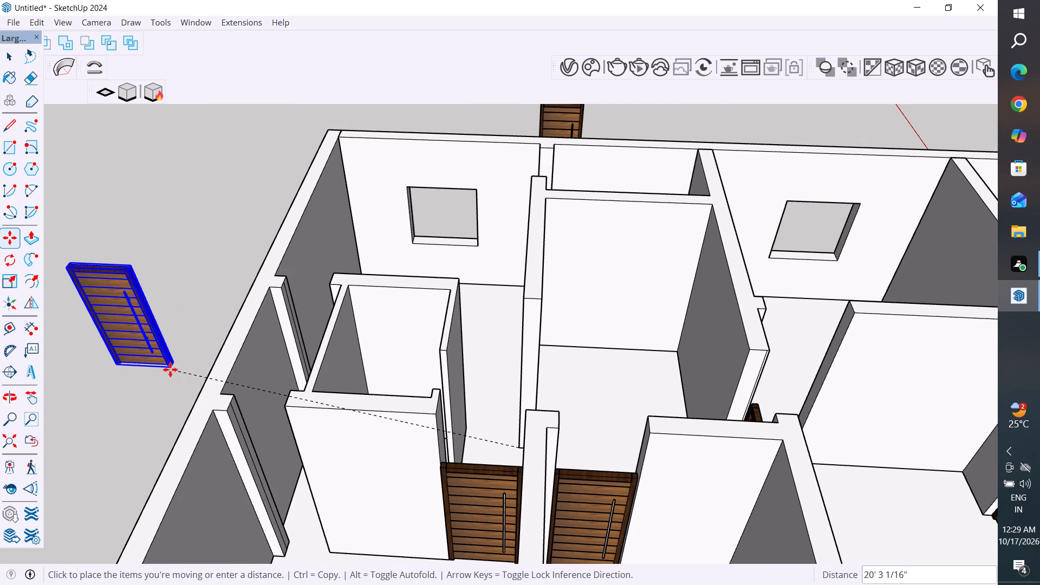
pyautogui.click(170, 369)
pyautogui.scroll(-2, 724, 350)
pyautogui.moveTo(726, 350); pyautogui.dragTo(742, 366, button='middle')
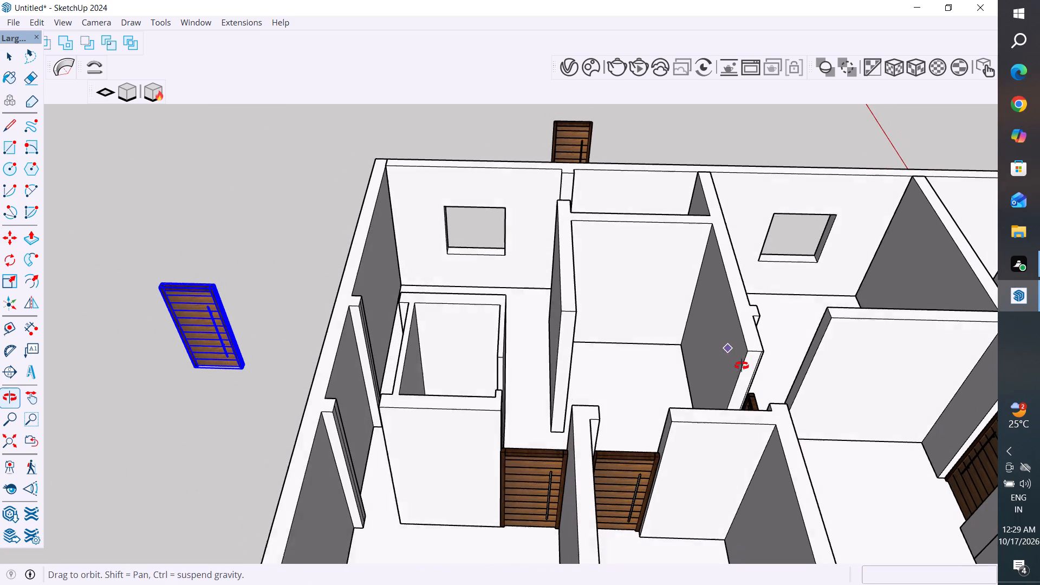
pyautogui.moveTo(742, 366); pyautogui.dragTo(742, 367, button='middle')
pyautogui.click(14, 49)
pyautogui.click(233, 215)
# Scale the door moved outside the house to about 0.83 of its width, keeping its height at 1.00, then deselect it.
pyautogui.moveTo(155, 378); pyautogui.dragTo(340, 321, button='middle')
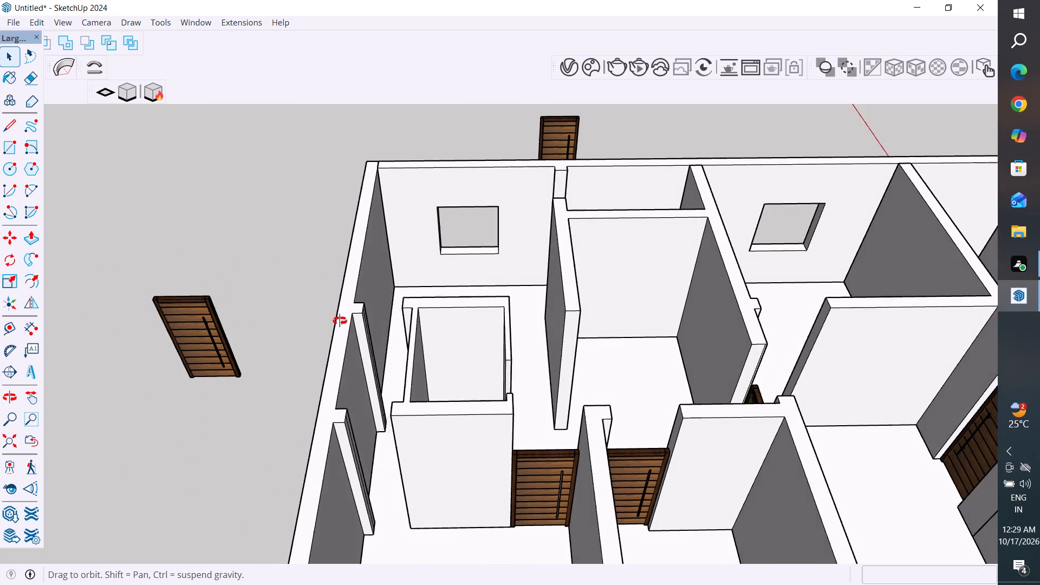
pyautogui.moveTo(340, 321); pyautogui.dragTo(295, 380, button='middle')
pyautogui.scroll(-6, 379, 271)
pyautogui.moveTo(526, 288); pyautogui.dragTo(420, 334, button='middle')
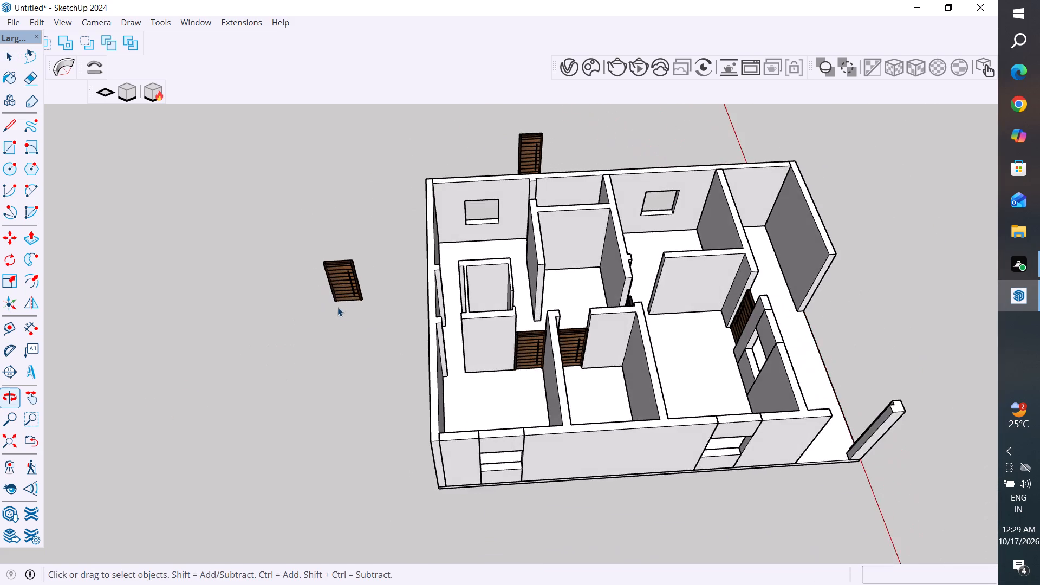
pyautogui.scroll(5, 328, 277)
pyautogui.click(336, 283)
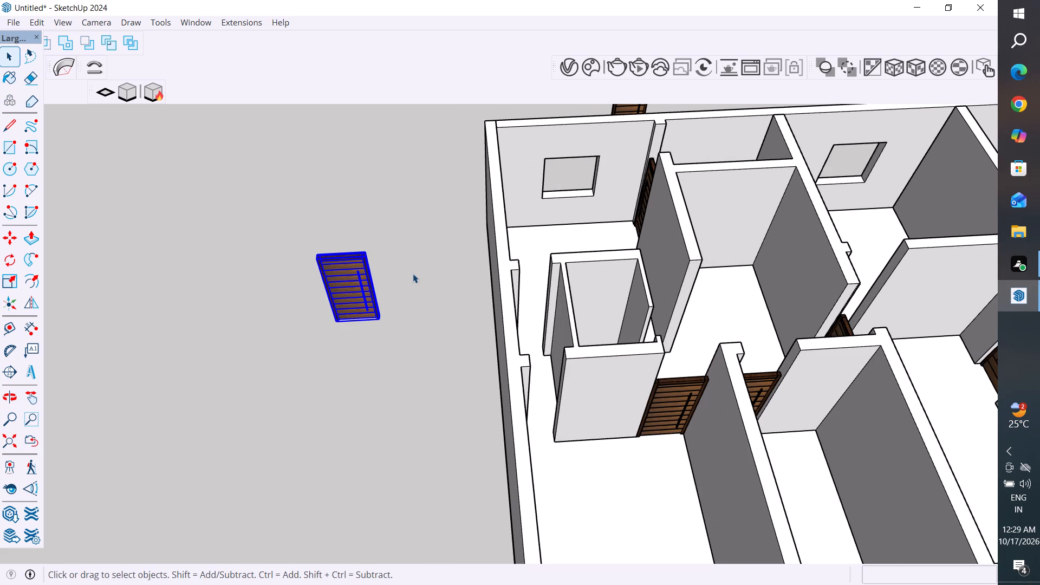
pyautogui.scroll(2, 354, 271)
pyautogui.moveTo(480, 315); pyautogui.dragTo(456, 356, button='middle')
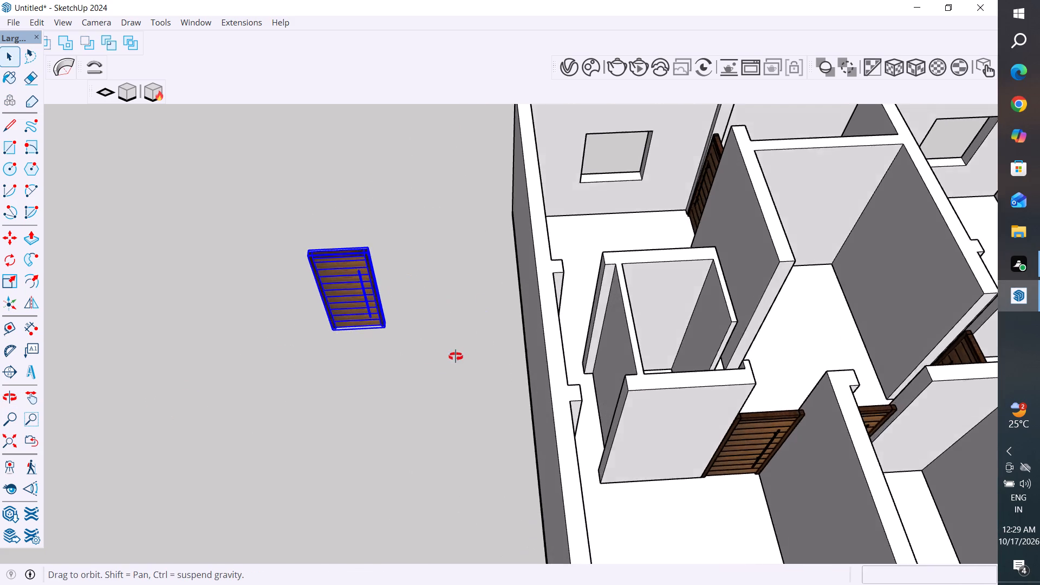
pyautogui.moveTo(456, 356); pyautogui.dragTo(422, 378, button='middle')
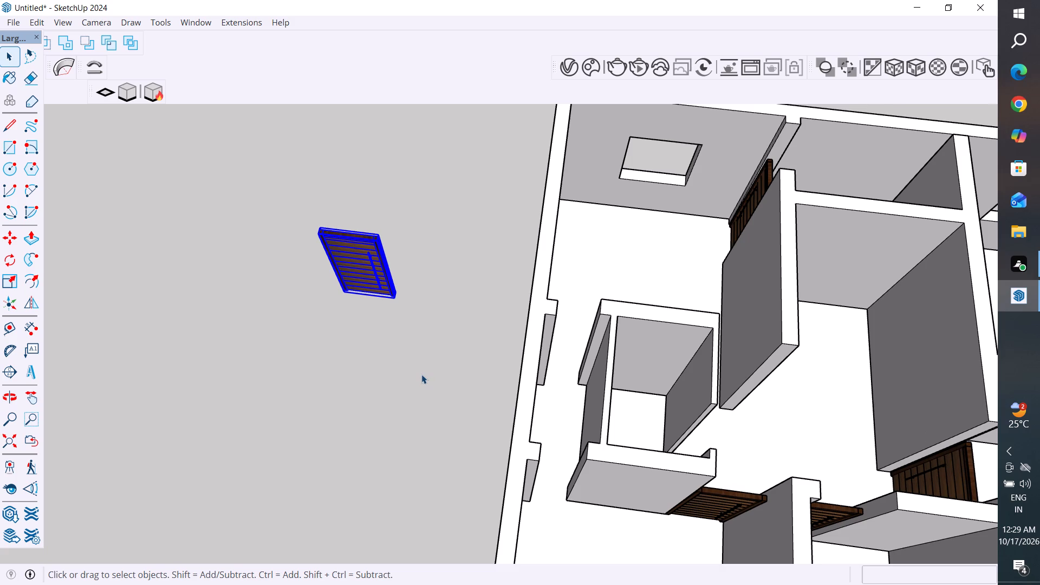
pyautogui.scroll(2, 336, 220)
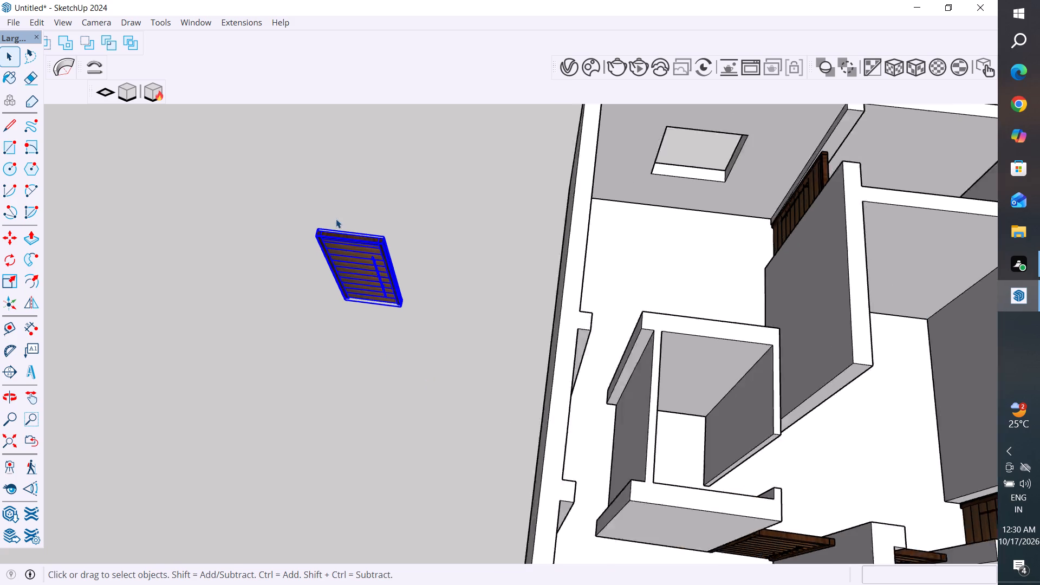
pyautogui.scroll(2, 336, 219)
pyautogui.moveTo(537, 285); pyautogui.dragTo(472, 314, button='middle')
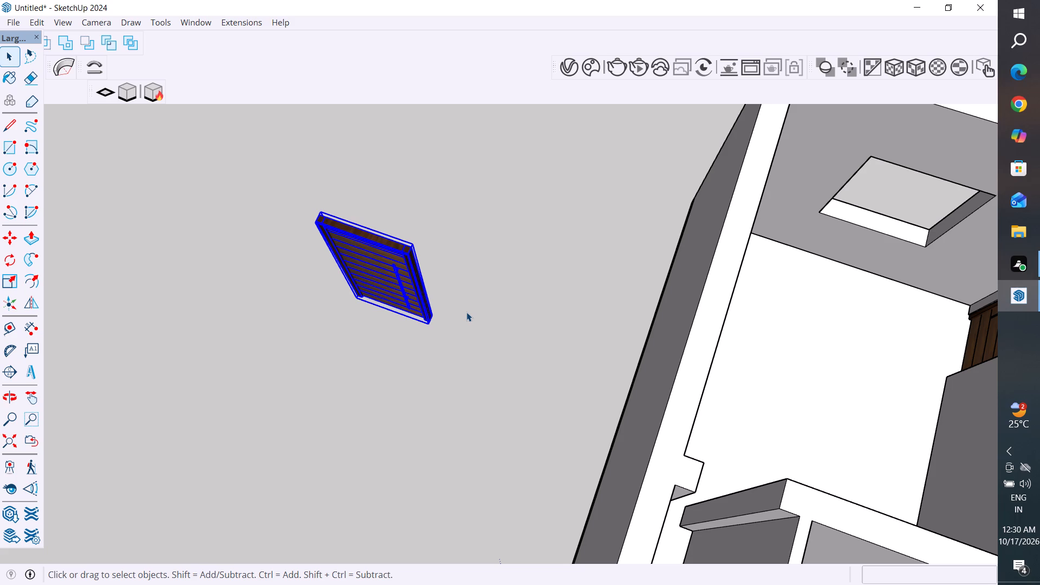
pyautogui.press('s')
pyautogui.scroll(-5, 669, 219)
pyautogui.scroll(4, 399, 259)
pyautogui.moveTo(524, 244); pyautogui.dragTo(682, 284, button='middle')
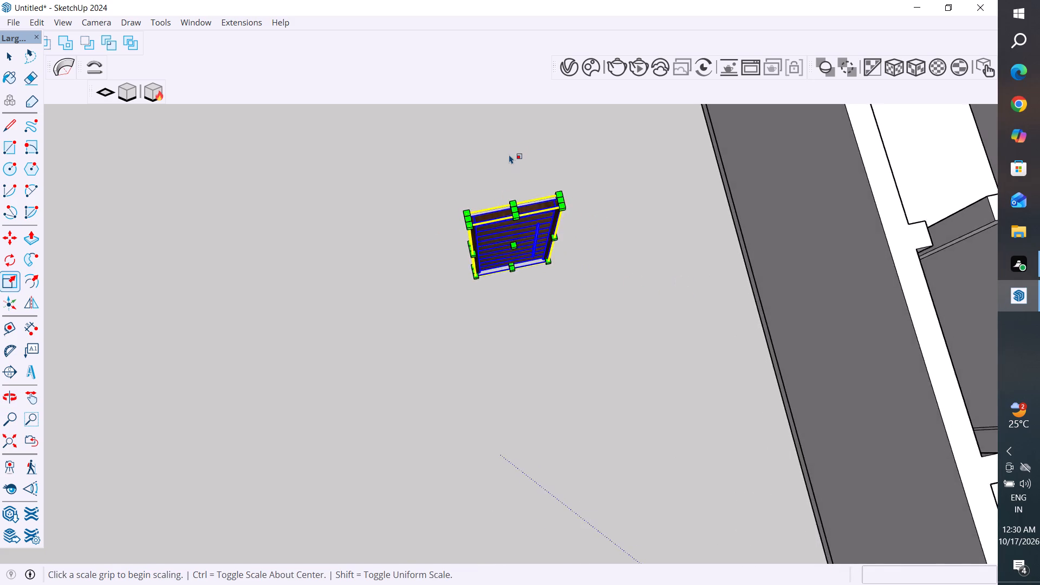
pyautogui.scroll(7, 511, 152)
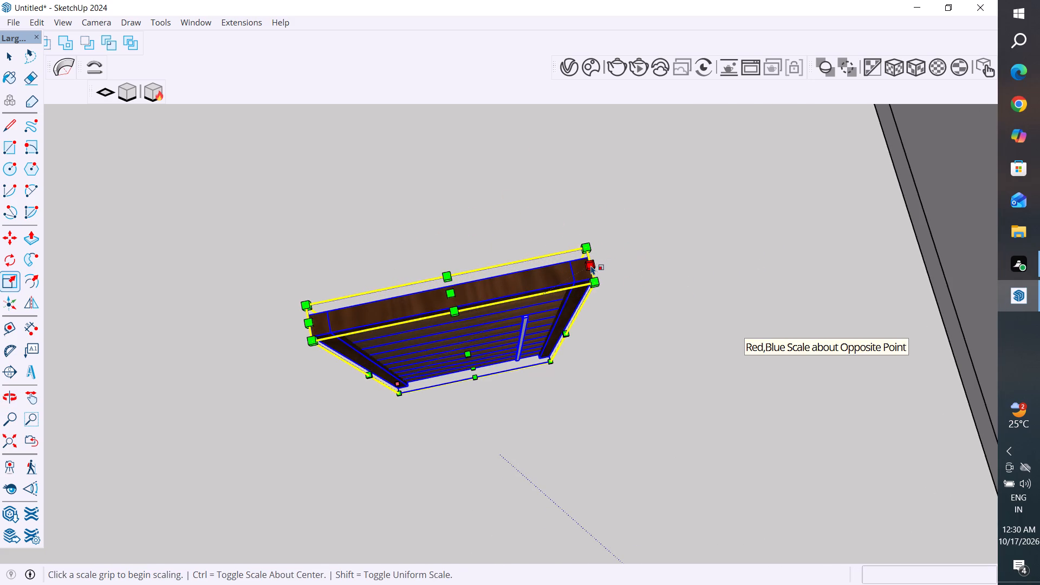
pyautogui.click(591, 265)
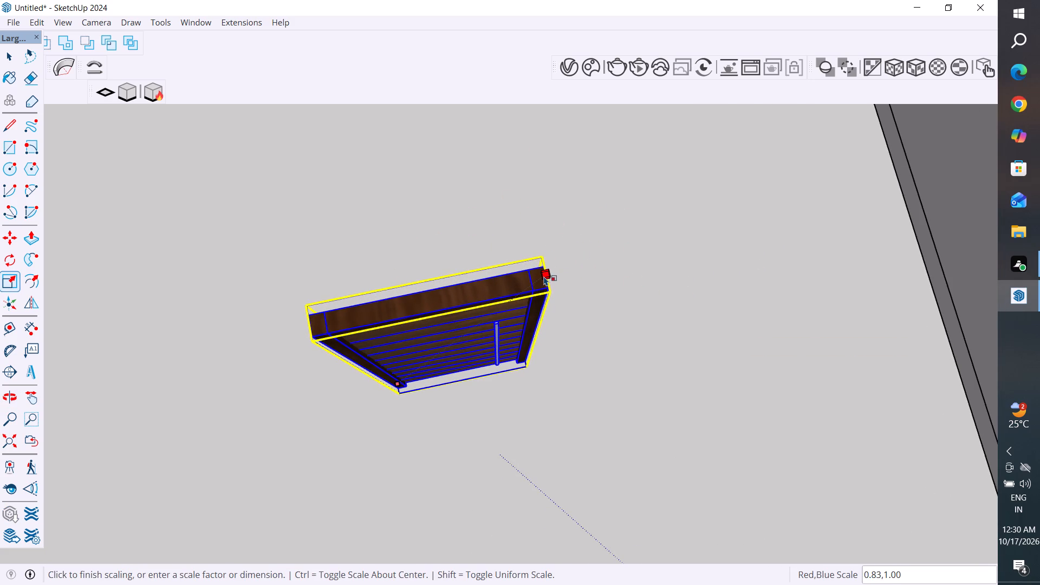
pyautogui.click(544, 276)
pyautogui.moveTo(600, 330); pyautogui.dragTo(603, 158, button='middle')
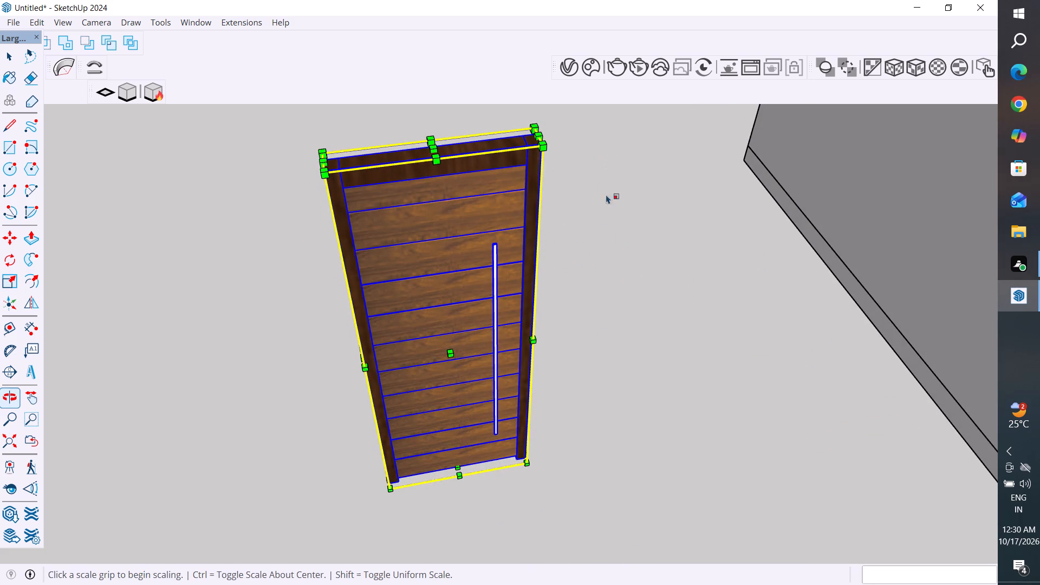
pyautogui.click(11, 64)
pyautogui.click(171, 250)
# Move the narrowed door outside the house by its bottom corner about 22' 7 11/16" to the passage beside the small enclosed room.
pyautogui.scroll(-5, 317, 375)
pyautogui.moveTo(486, 493); pyautogui.dragTo(444, 516, button='middle')
pyautogui.scroll(-7, 365, 444)
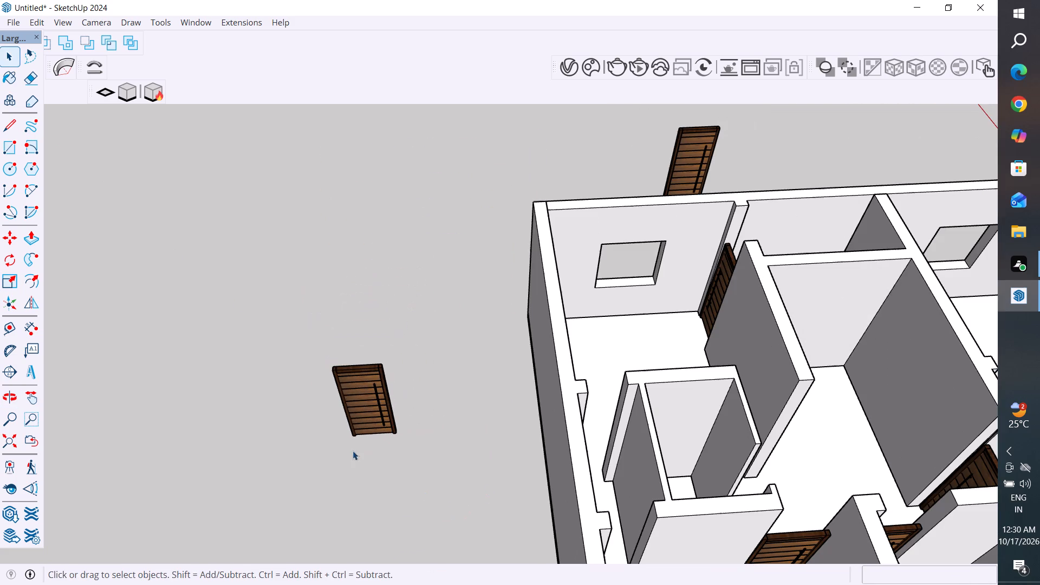
pyautogui.click(366, 427)
pyautogui.scroll(-3, 374, 479)
pyautogui.press('m')
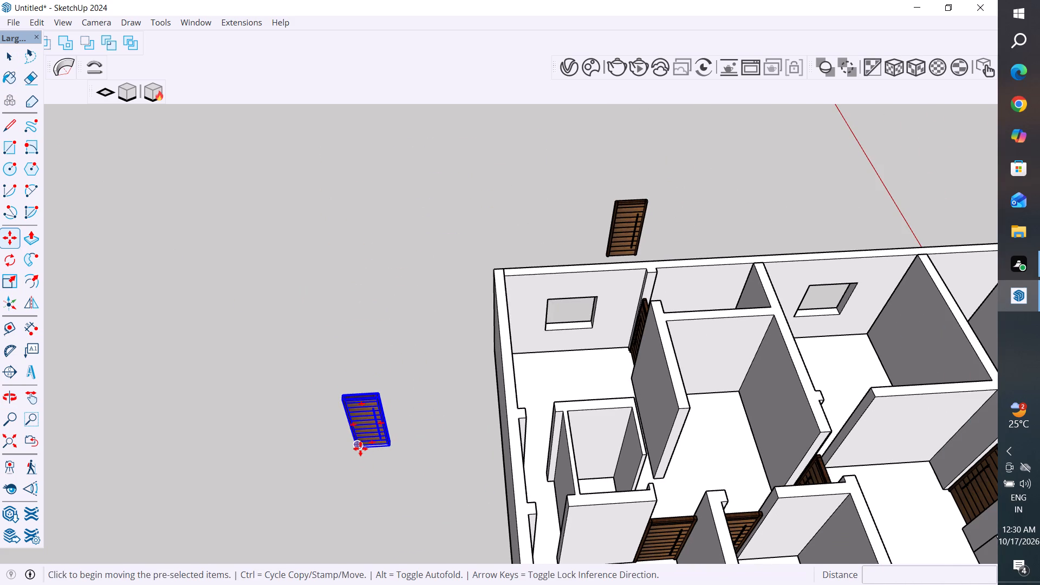
pyautogui.click(357, 452)
pyautogui.scroll(-4, 300, 415)
pyautogui.scroll(8, 539, 450)
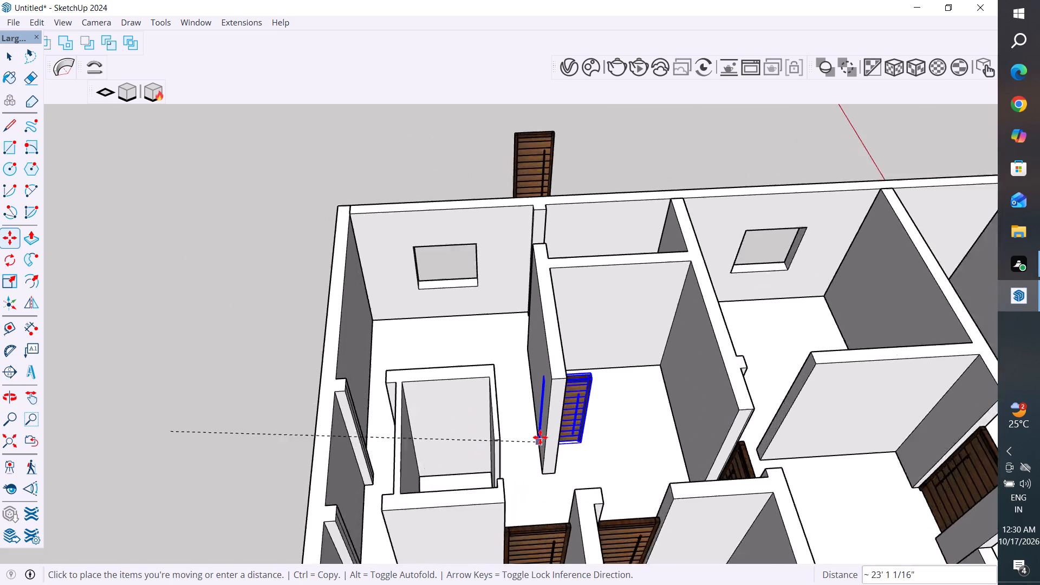
pyautogui.scroll(2, 540, 437)
pyautogui.click(474, 498)
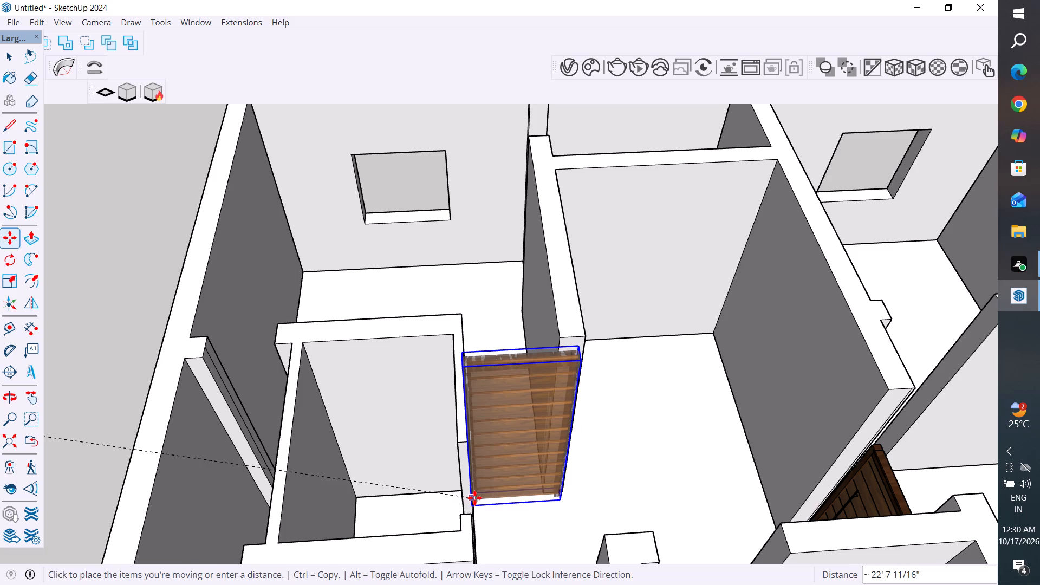
# Move the narrowed door by its bottom corner about 8' 6 3/16" toward the base corner of the small enclosed room's outer wall.
pyautogui.moveTo(623, 472); pyautogui.dragTo(571, 395, button='middle')
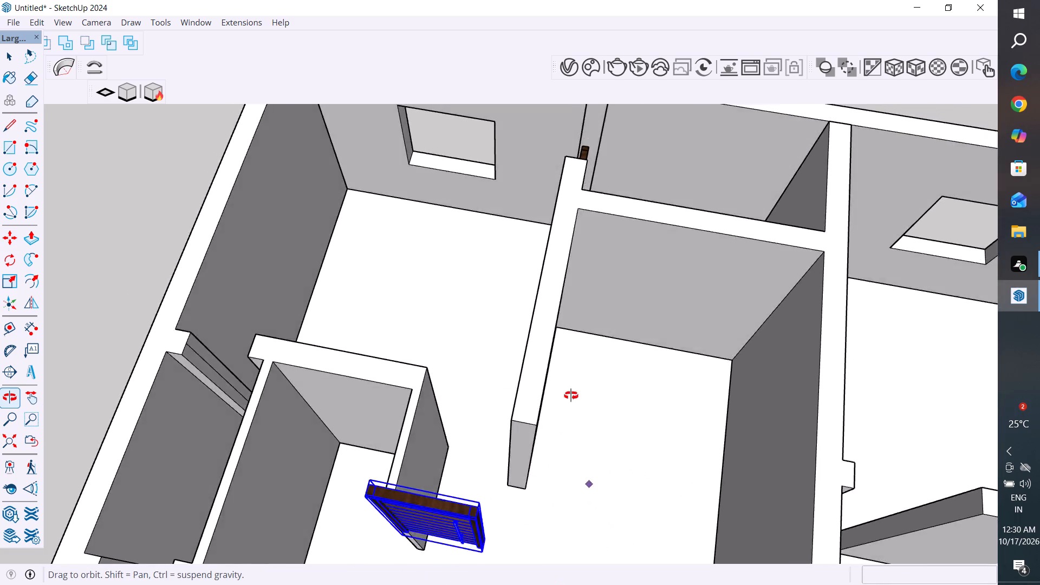
pyautogui.moveTo(571, 395); pyautogui.dragTo(590, 354, button='middle')
pyautogui.moveTo(687, 331); pyautogui.dragTo(480, 584, button='middle')
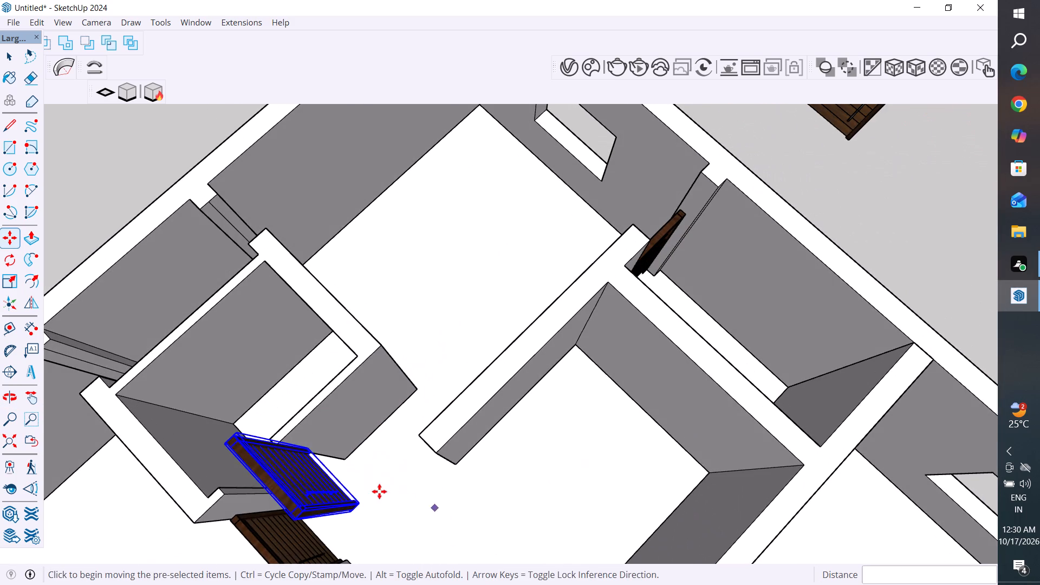
pyautogui.moveTo(603, 401); pyautogui.dragTo(253, 479, button='middle')
pyautogui.scroll(-5, 647, 230)
pyautogui.moveTo(574, 379); pyautogui.dragTo(868, 385, button='middle')
pyautogui.scroll(-5, 617, 432)
pyautogui.moveTo(502, 355); pyautogui.dragTo(500, 347, button='middle')
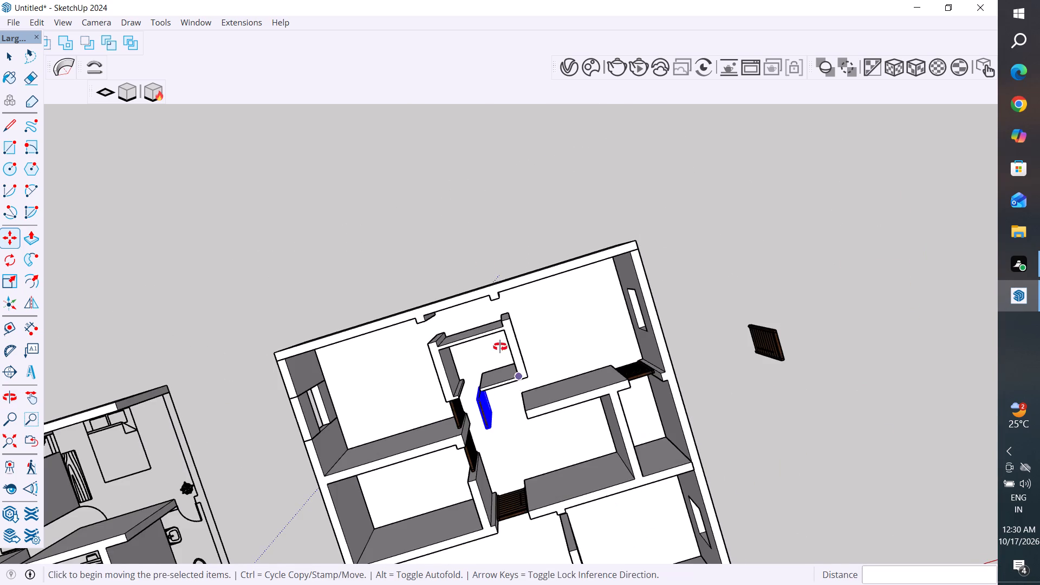
pyautogui.moveTo(500, 347); pyautogui.dragTo(474, 186, button='middle')
pyautogui.moveTo(782, 531); pyautogui.dragTo(391, 446, button='middle')
pyautogui.scroll(4, 462, 298)
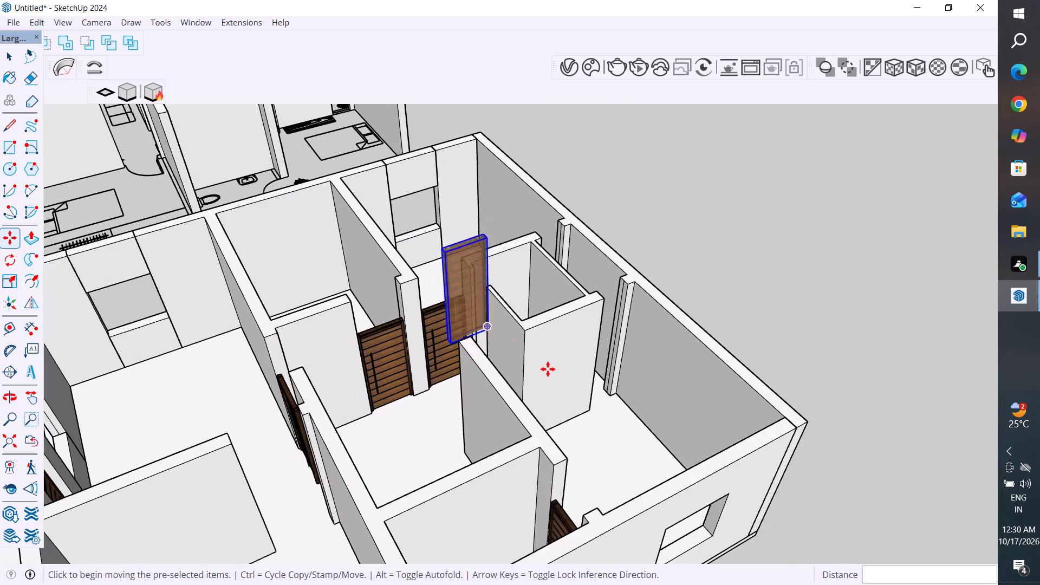
pyautogui.moveTo(547, 372); pyautogui.dragTo(446, 386, button='middle')
pyautogui.scroll(3, 432, 352)
pyautogui.moveTo(409, 364); pyautogui.dragTo(430, 357, button='middle')
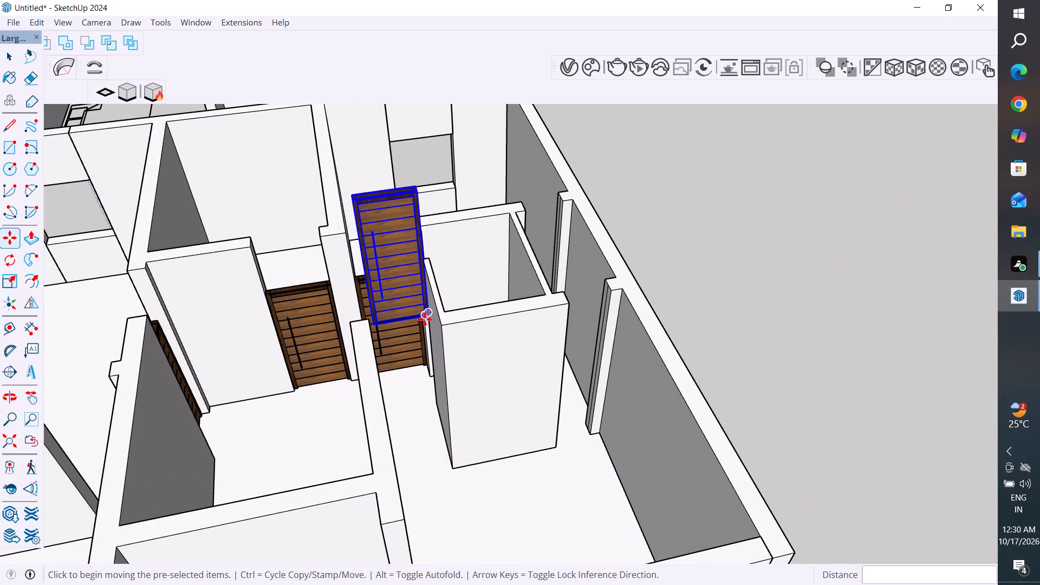
pyautogui.click(425, 319)
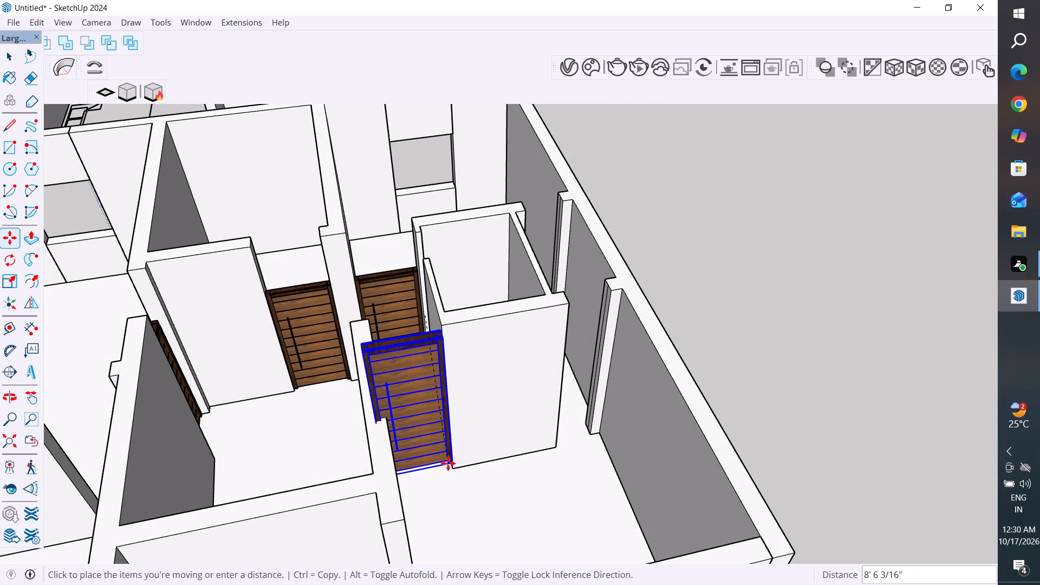
pyautogui.click(448, 463)
# Move the narrowed door by its bottom corner back toward the passage opening beside the small enclosed room.
pyautogui.moveTo(552, 463); pyautogui.dragTo(610, 473, button='middle')
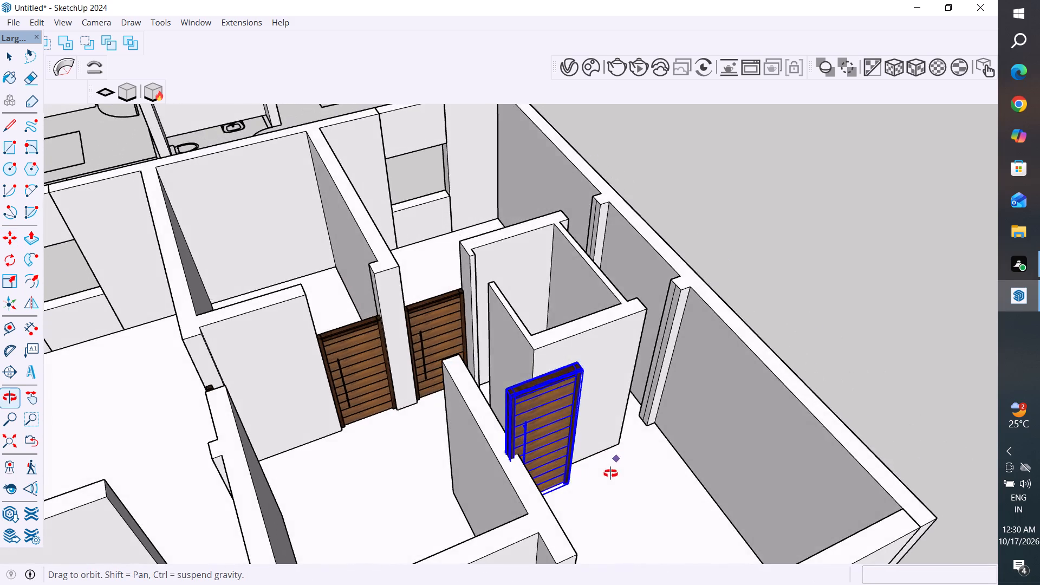
pyautogui.moveTo(610, 473); pyautogui.dragTo(778, 487, button='middle')
pyautogui.scroll(-5, 478, 400)
pyautogui.moveTo(493, 425); pyautogui.dragTo(838, 495, button='middle')
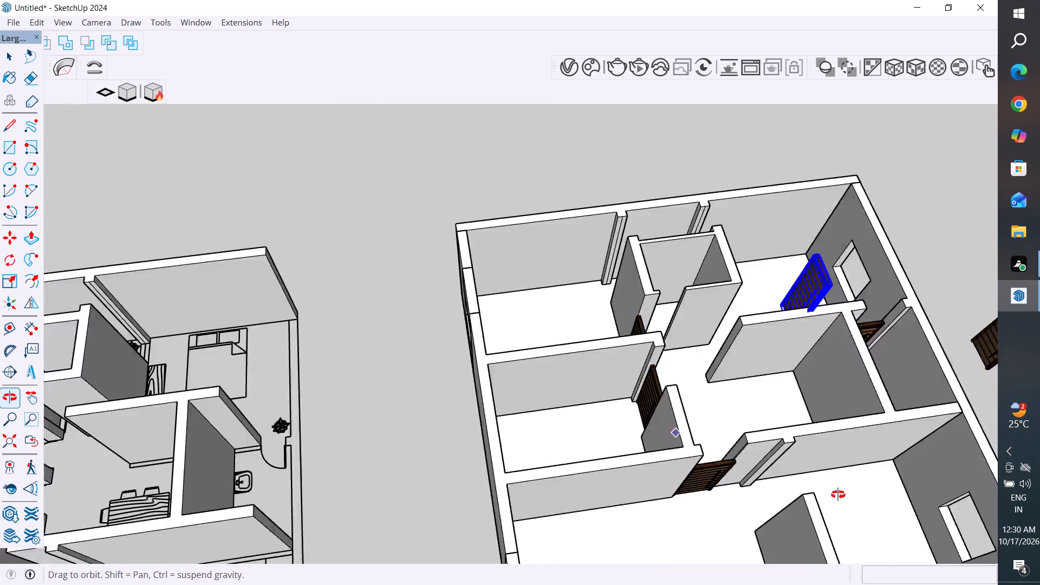
pyautogui.moveTo(838, 495); pyautogui.dragTo(856, 495, button='middle')
pyautogui.scroll(-5, 621, 354)
pyautogui.moveTo(636, 344); pyautogui.dragTo(847, 365, button='middle')
pyautogui.scroll(-4, 704, 277)
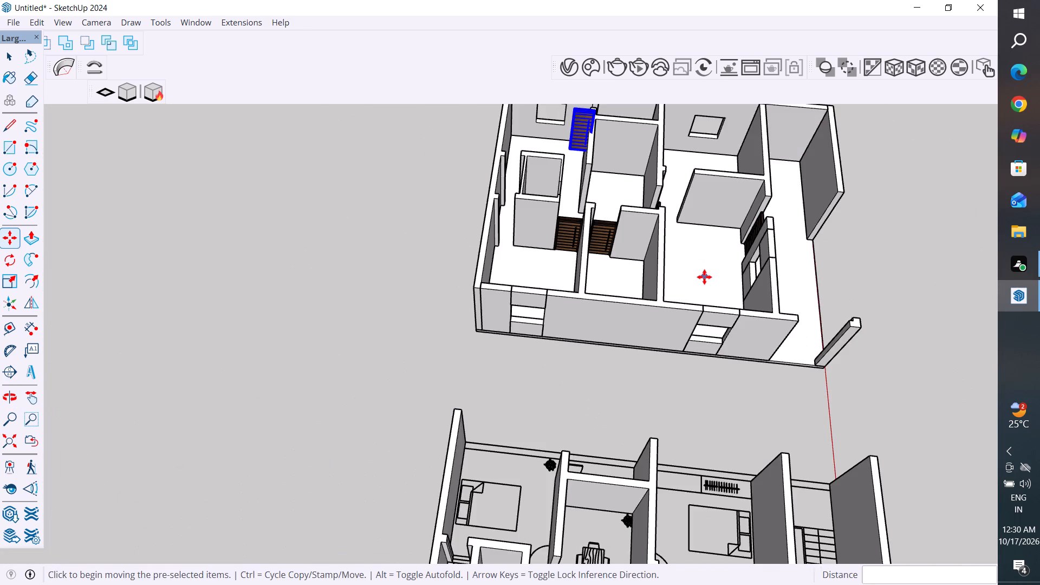
pyautogui.scroll(-2, 704, 277)
pyautogui.scroll(4, 622, 167)
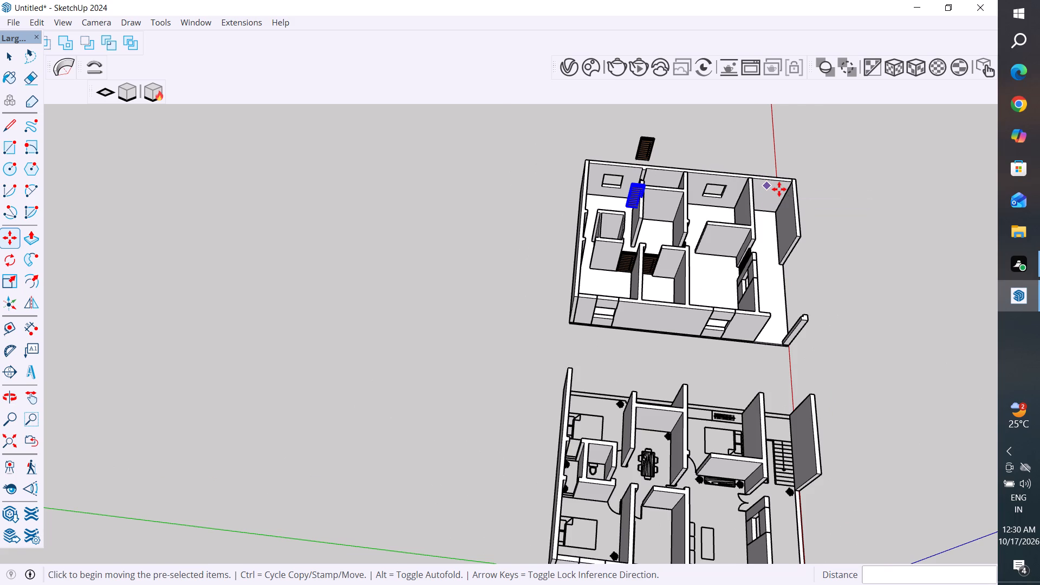
pyautogui.scroll(3, 776, 189)
pyautogui.scroll(10, 620, 229)
pyautogui.scroll(6, 555, 238)
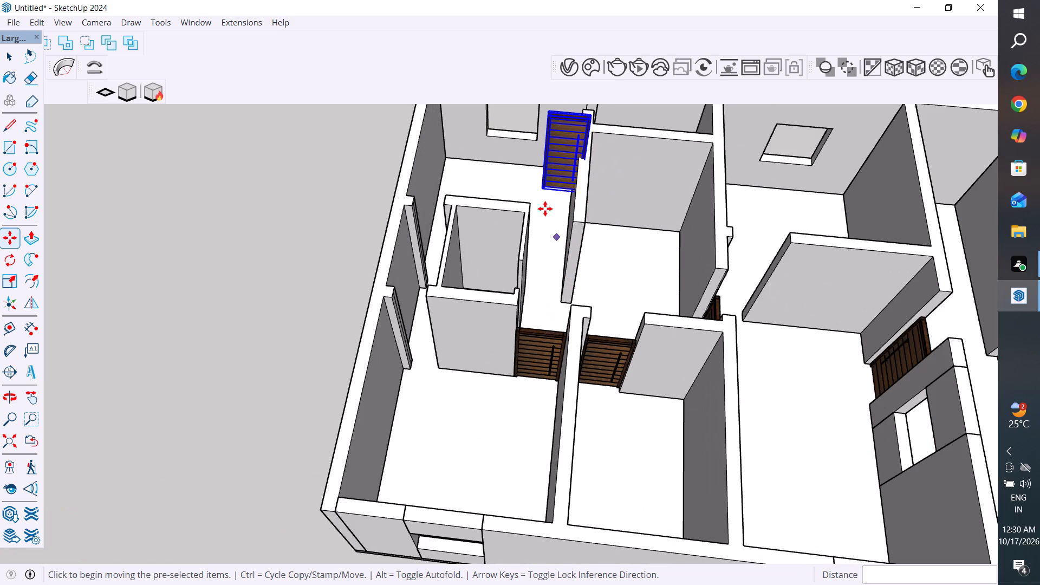
pyautogui.scroll(1, 545, 209)
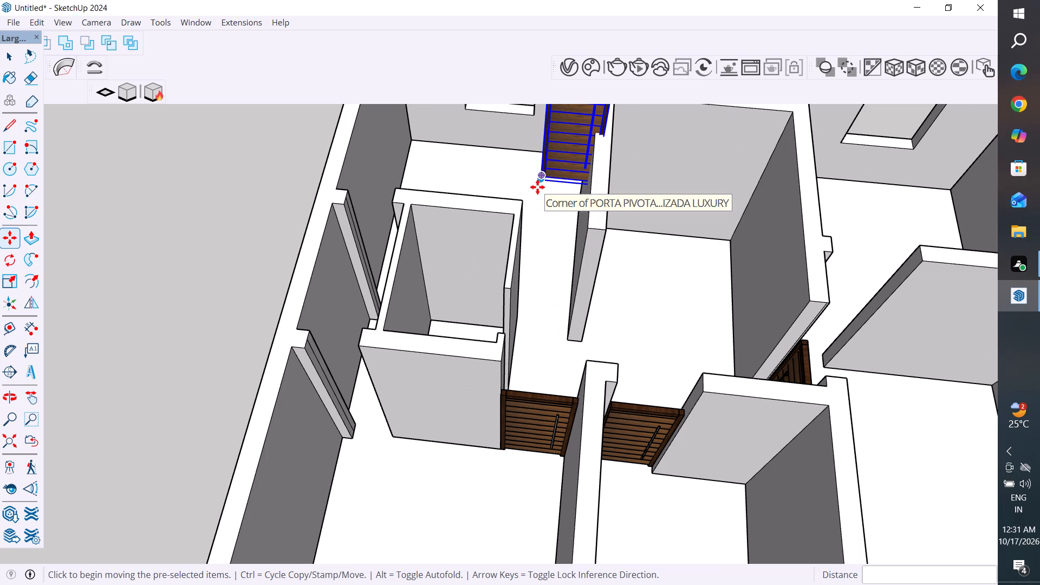
pyautogui.click(537, 187)
pyautogui.scroll(8, 523, 300)
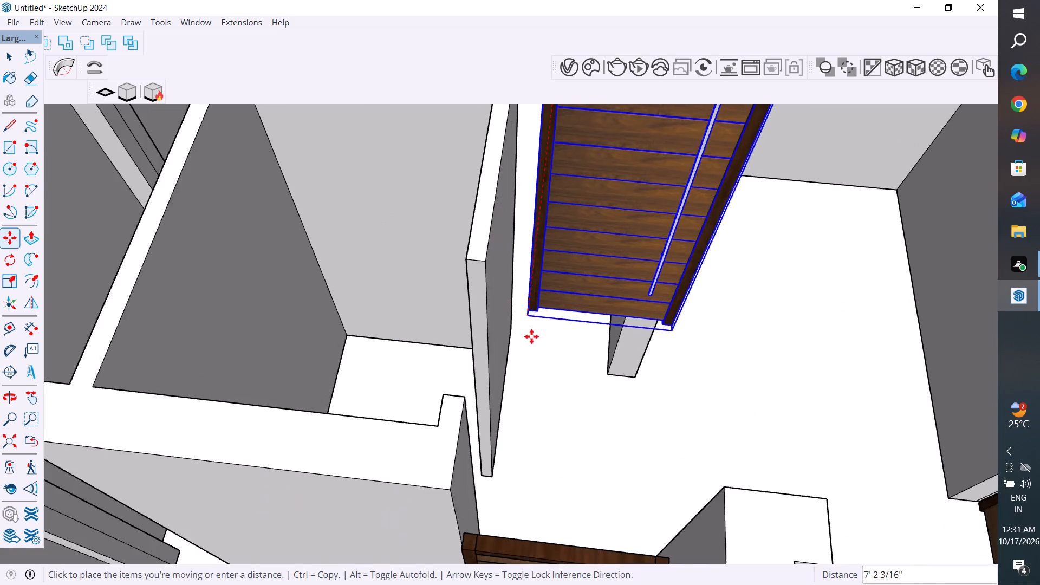
pyautogui.moveTo(534, 343); pyautogui.dragTo(524, 291, button='middle')
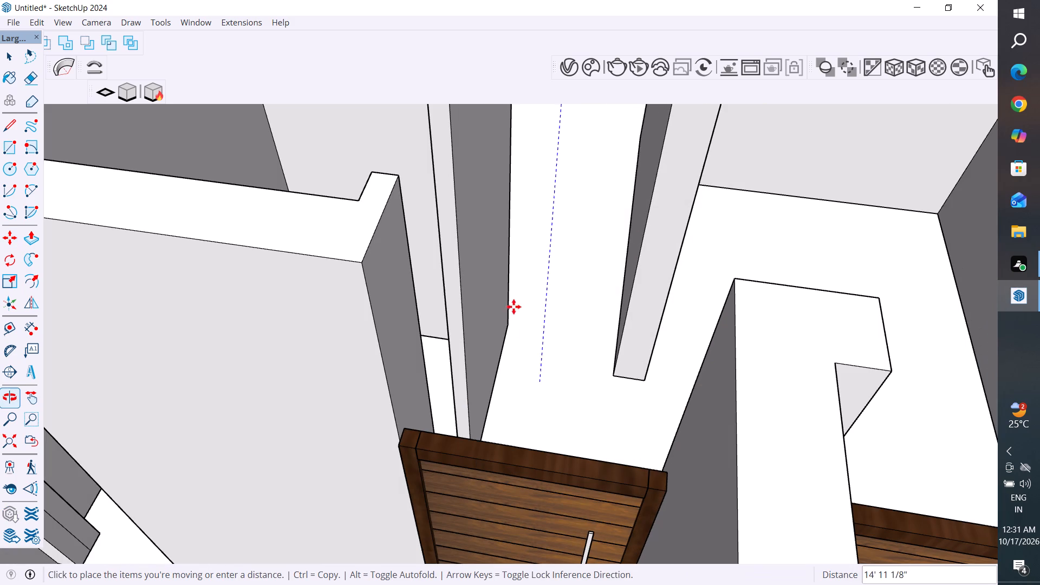
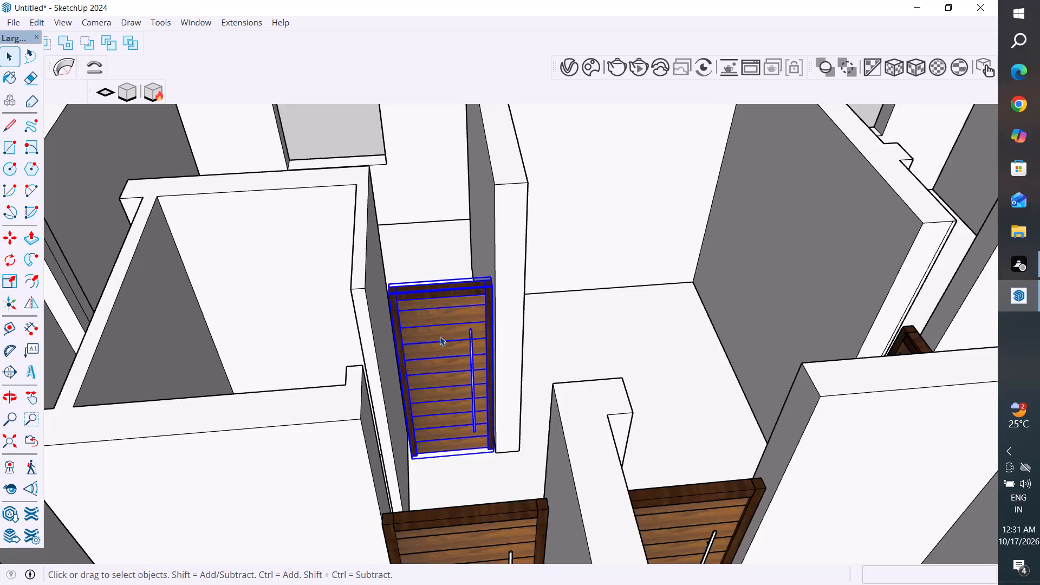
# Scale the door beside the small enclosed room from its wall-side edge to about 1.05 red and -1.60 green, then deselect it.
pyautogui.press('s')
pyautogui.scroll(3, 394, 398)
pyautogui.click(407, 385)
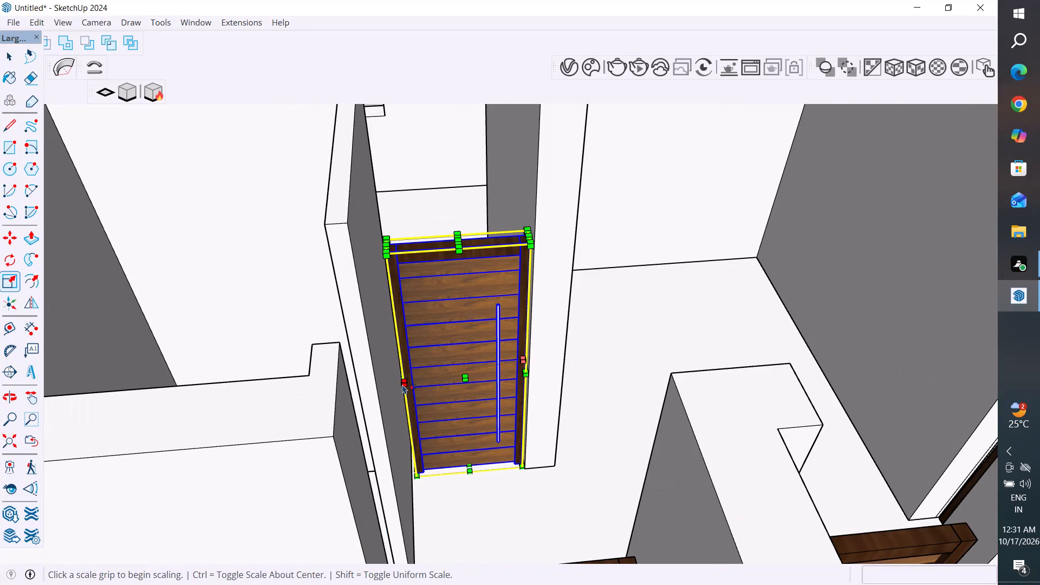
pyautogui.click(400, 387)
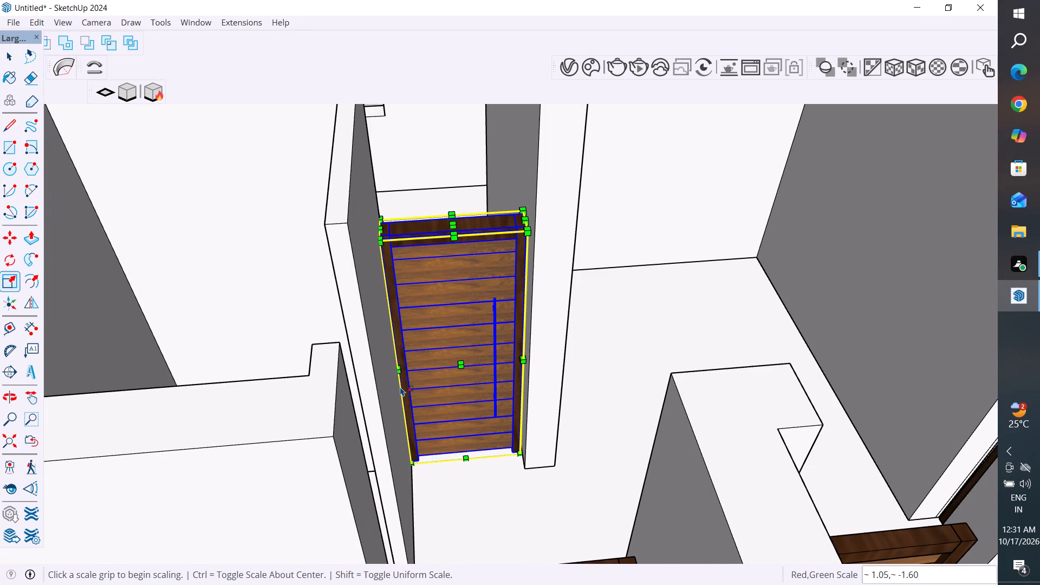
pyautogui.scroll(-9, 465, 427)
pyautogui.click(146, 261)
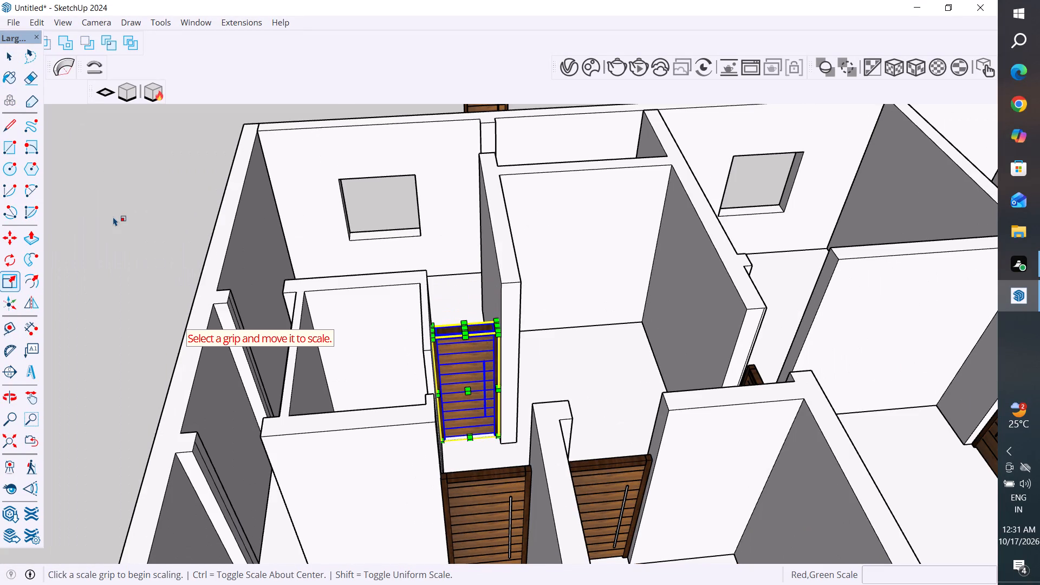
pyautogui.click(16, 60)
pyautogui.click(56, 193)
# Scale the passage door from its opposite side edge to about 1.02 red and 0.83 green, meeting the adjoining wall, then deselect it.
pyautogui.scroll(3, 447, 363)
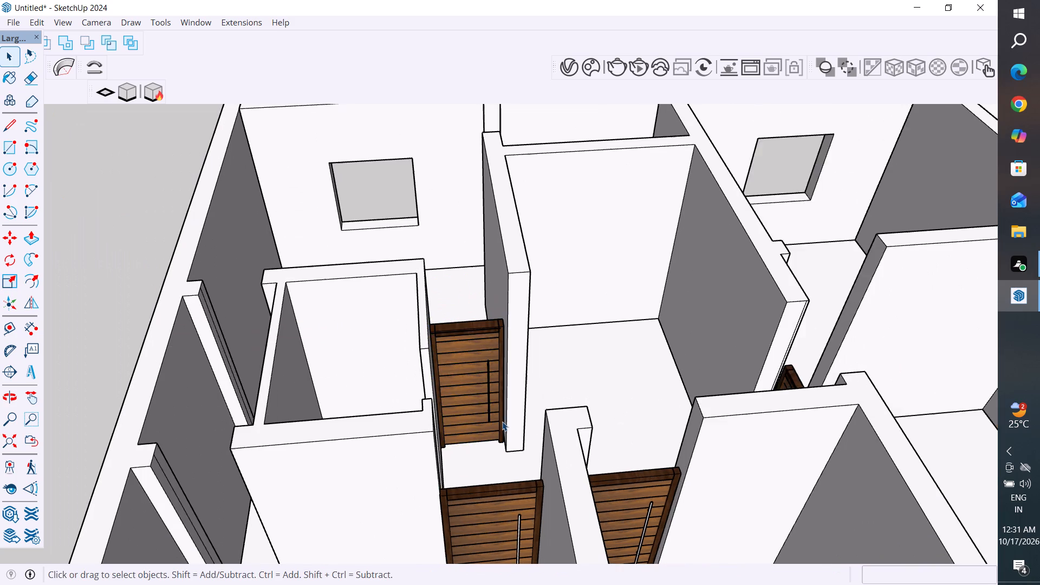
pyautogui.moveTo(502, 421); pyautogui.dragTo(489, 463, button='middle')
pyautogui.scroll(9, 489, 460)
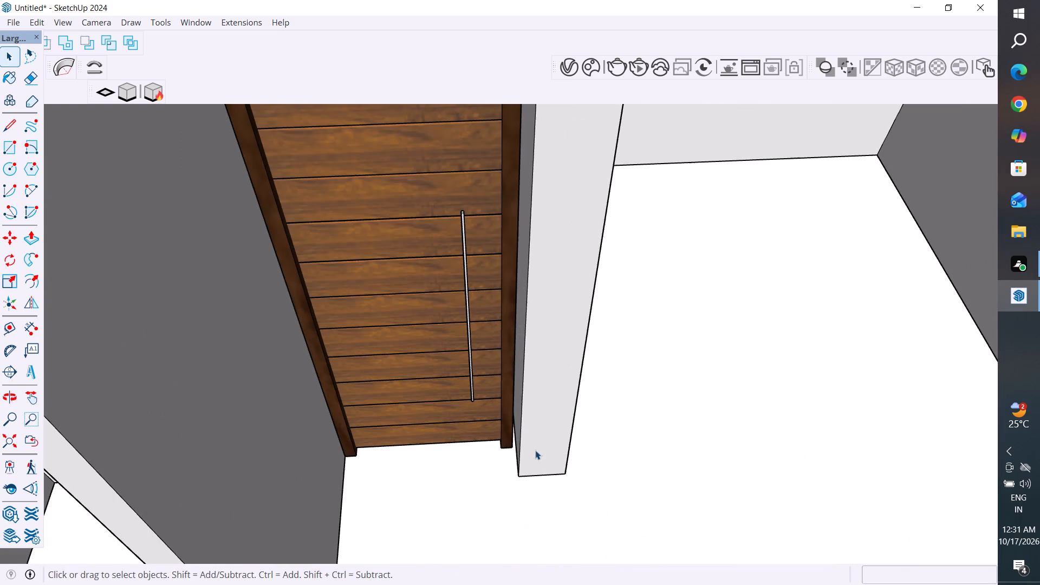
pyautogui.moveTo(536, 464); pyautogui.dragTo(529, 406, button='middle')
pyautogui.scroll(1, 489, 434)
pyautogui.moveTo(497, 428); pyautogui.dragTo(518, 404, button='middle')
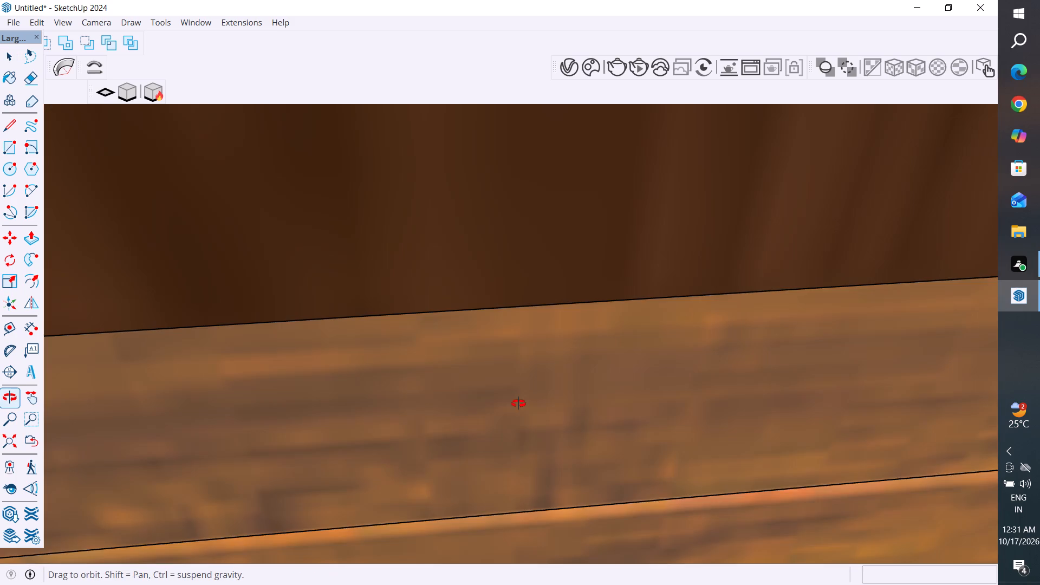
pyautogui.moveTo(518, 404); pyautogui.dragTo(515, 453, button='middle')
pyautogui.scroll(3, 512, 437)
pyautogui.click(512, 423)
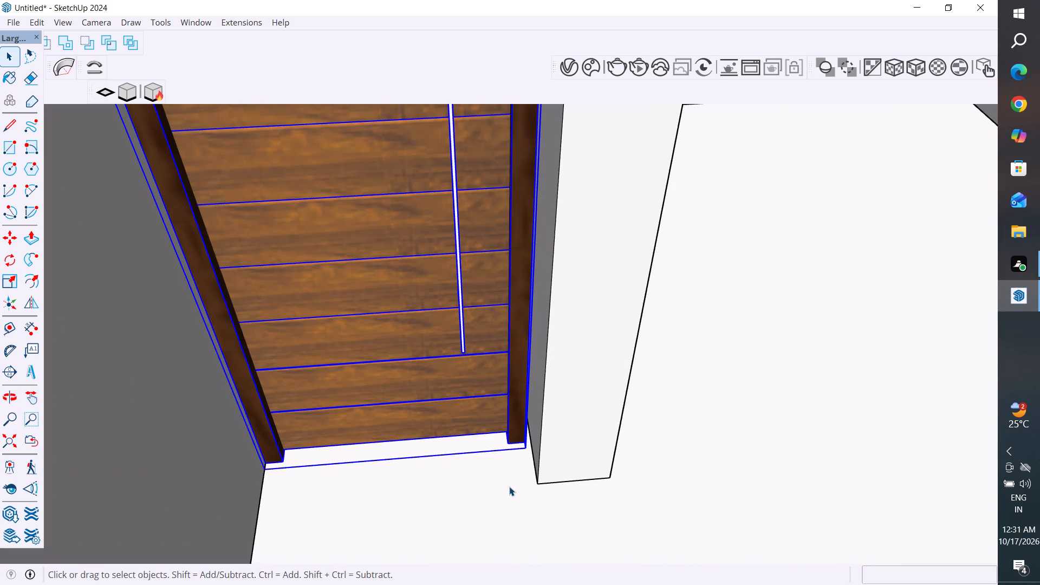
pyautogui.press('s')
pyautogui.scroll(-4, 509, 504)
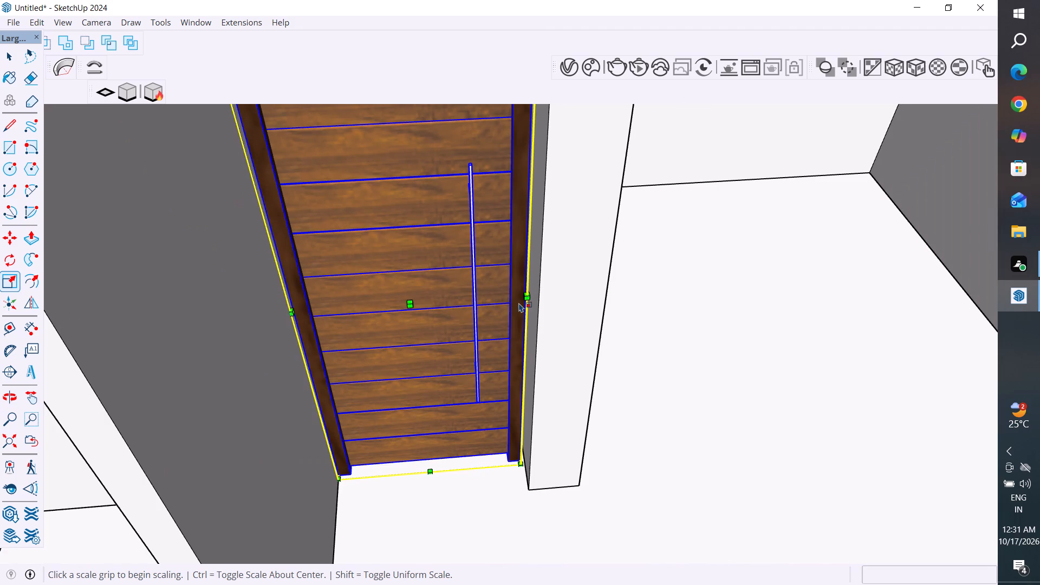
pyautogui.click(529, 300)
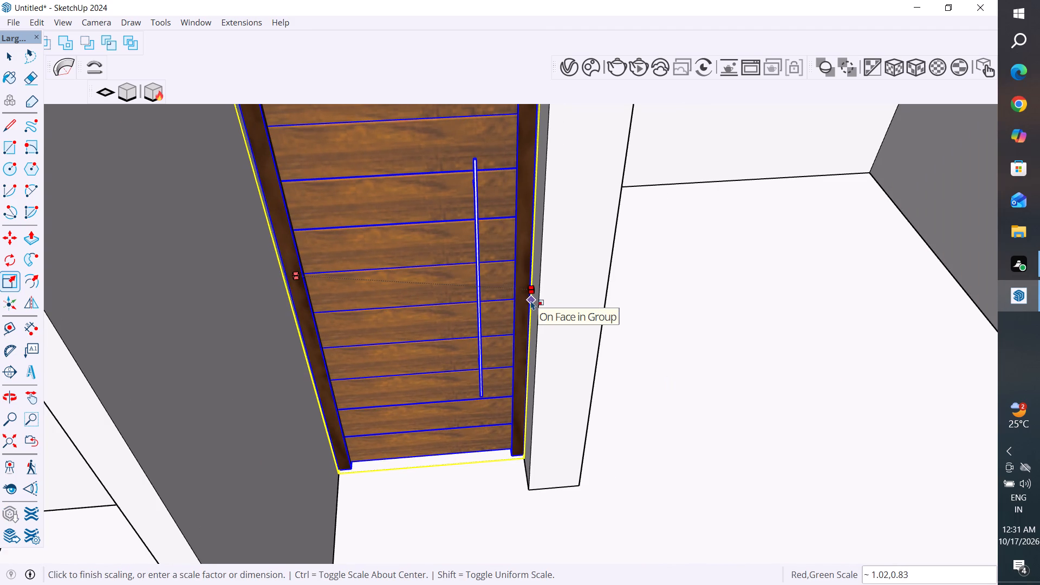
pyautogui.click(531, 301)
pyautogui.scroll(-9, 564, 445)
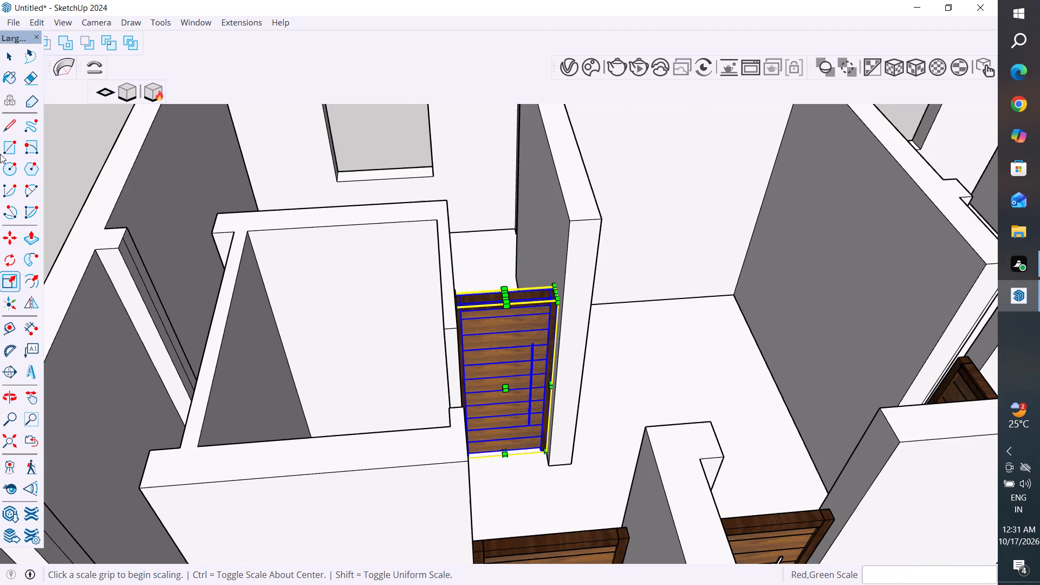
pyautogui.click(9, 56)
pyautogui.click(70, 161)
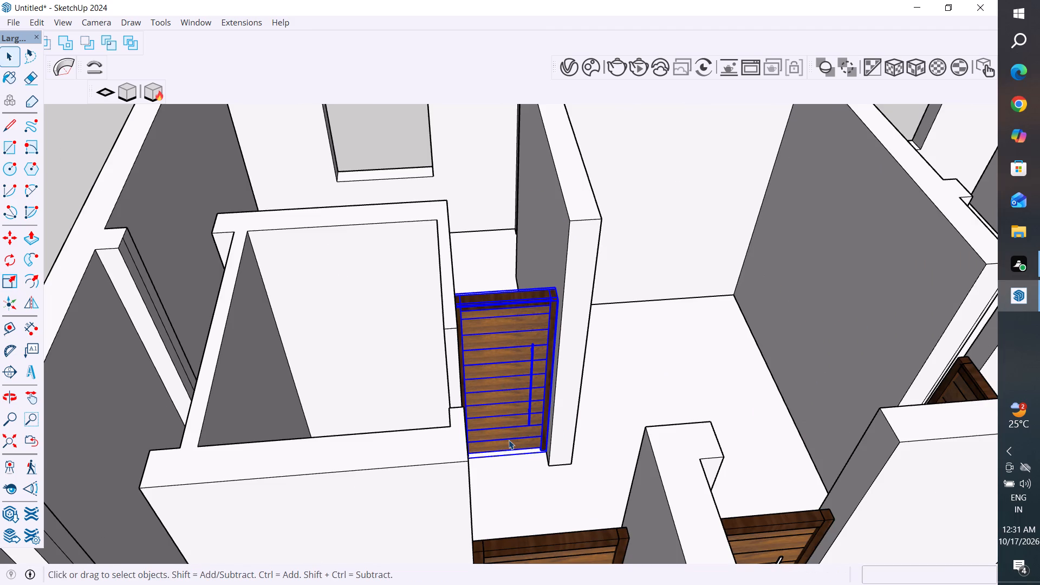
# Examine how the scaled door fits between the two walls of the passage, at its base and from above.
pyautogui.moveTo(606, 454); pyautogui.dragTo(568, 506, button='middle')
pyautogui.scroll(7, 535, 420)
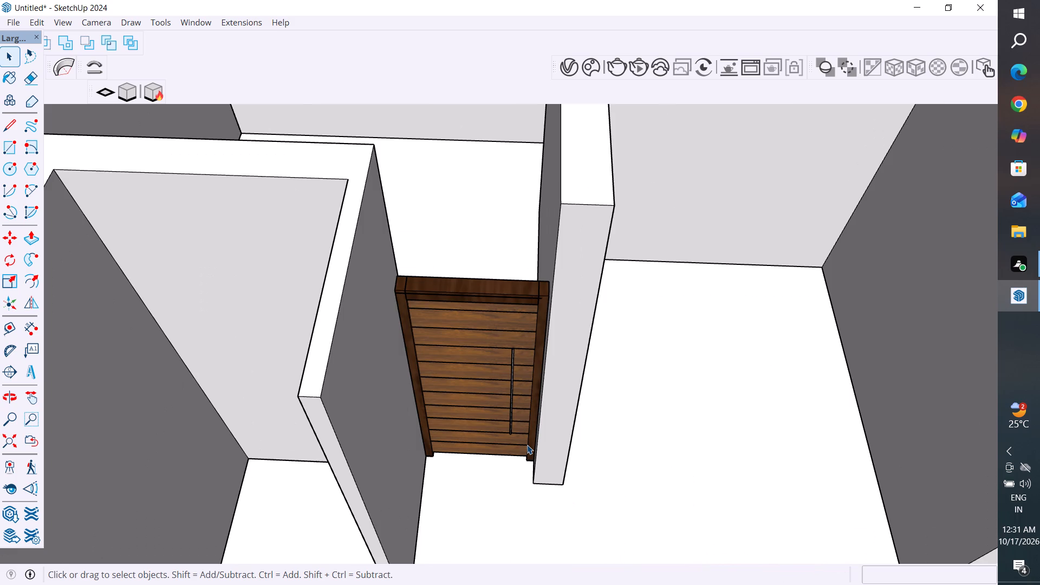
pyautogui.scroll(9, 527, 445)
pyautogui.moveTo(521, 453); pyautogui.dragTo(536, 310, button='middle')
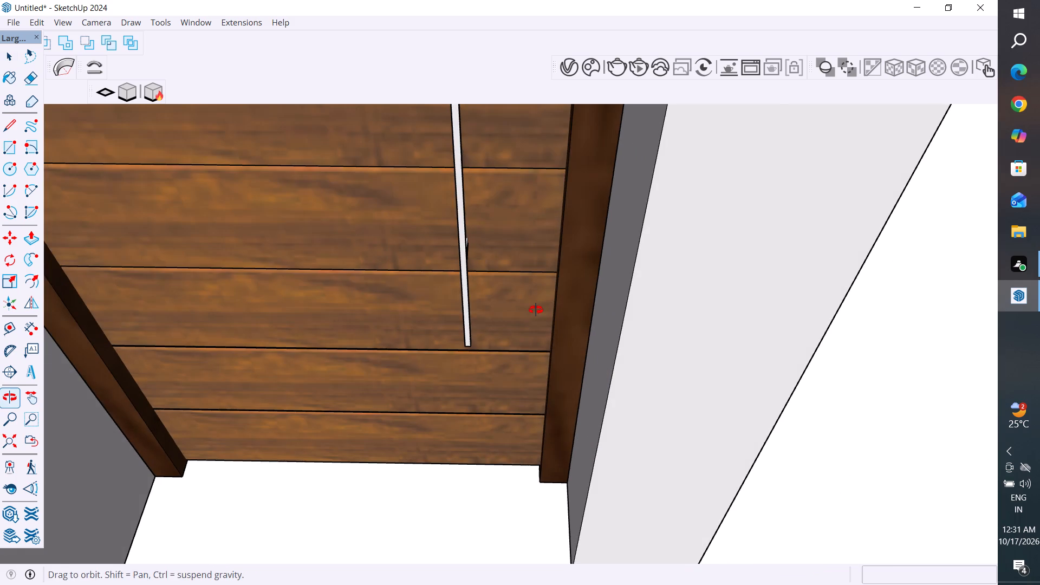
pyautogui.moveTo(536, 310); pyautogui.dragTo(536, 370, button='middle')
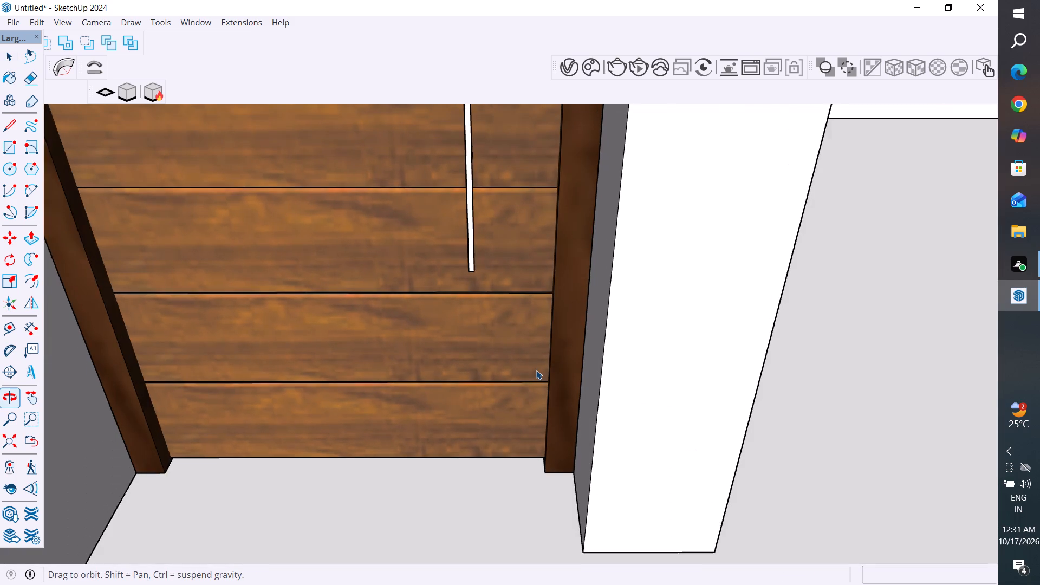
pyautogui.scroll(-8, 536, 370)
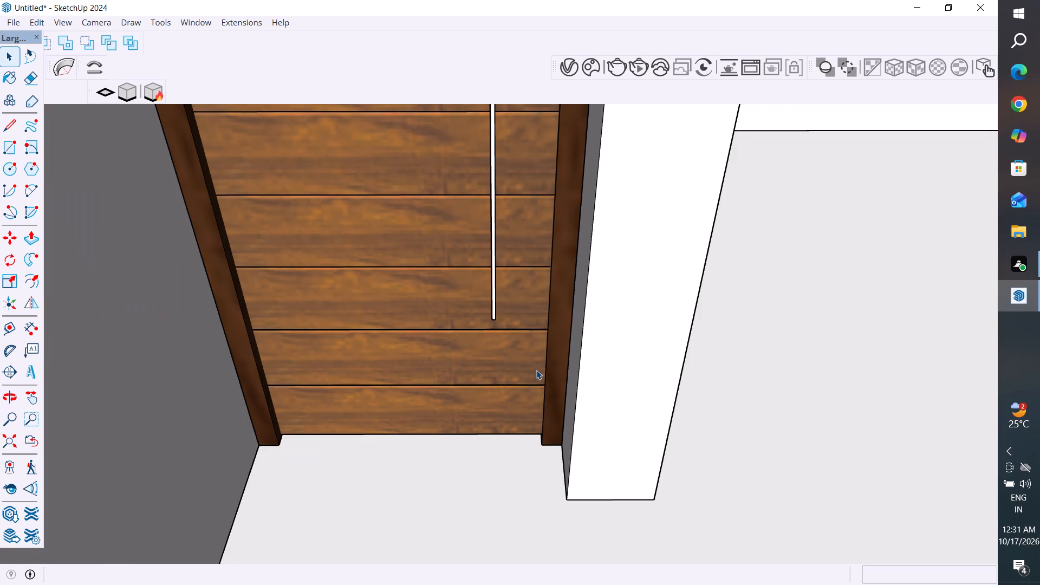
pyautogui.scroll(-9, 526, 372)
pyautogui.moveTo(542, 346); pyautogui.dragTo(536, 404, button='middle')
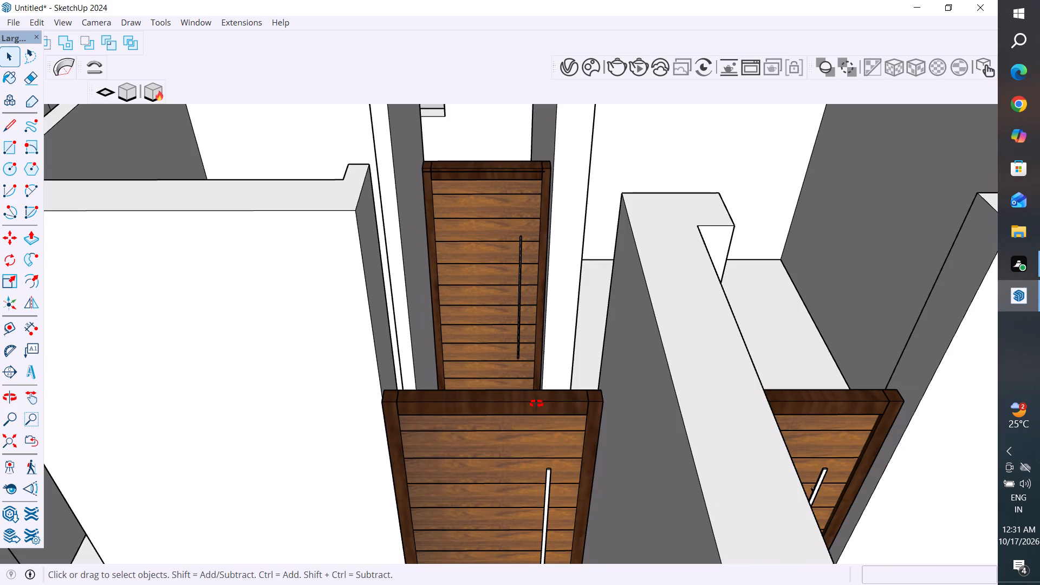
pyautogui.moveTo(536, 404); pyautogui.dragTo(521, 502, button='middle')
pyautogui.scroll(-4, 506, 393)
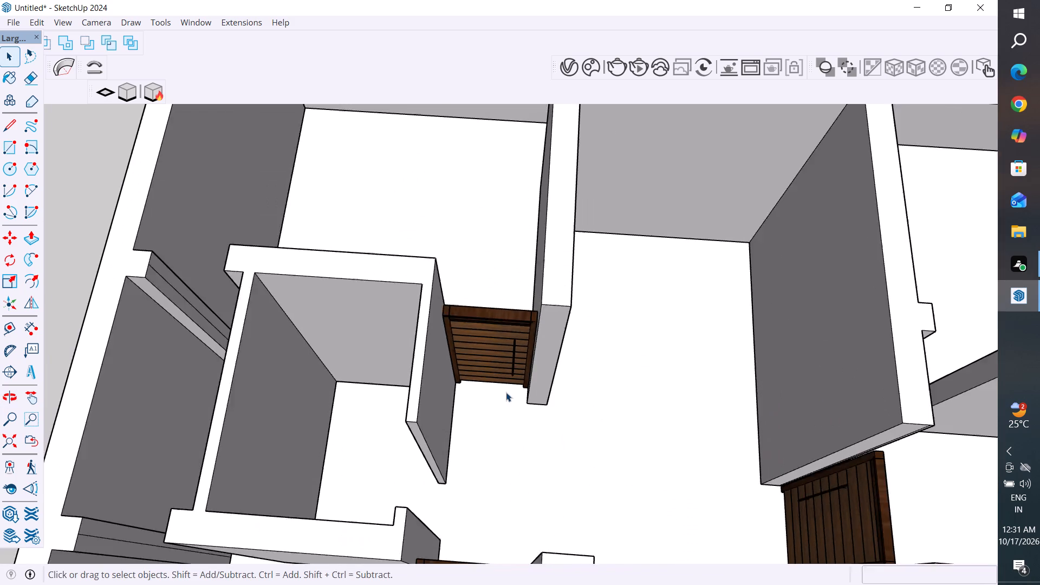
pyautogui.scroll(-1, 506, 392)
pyautogui.moveTo(552, 429); pyautogui.dragTo(349, 434, button='middle')
pyautogui.scroll(1, 469, 343)
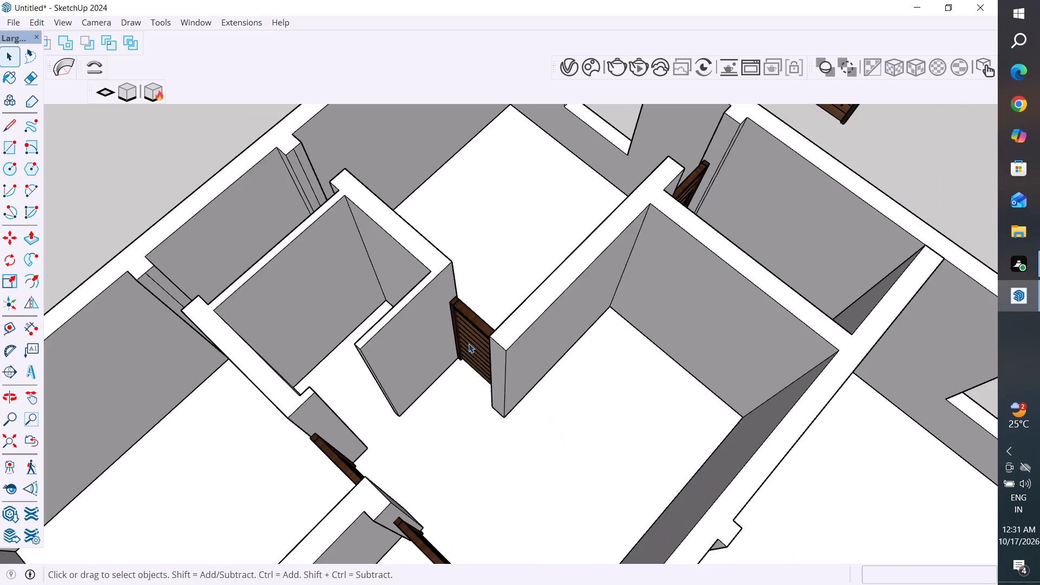
# Rotate the spare door outside the house 90° on the ground plane about a point by its base, then deselect it.
pyautogui.scroll(-12, 708, 265)
pyautogui.moveTo(804, 335); pyautogui.dragTo(740, 327, button='middle')
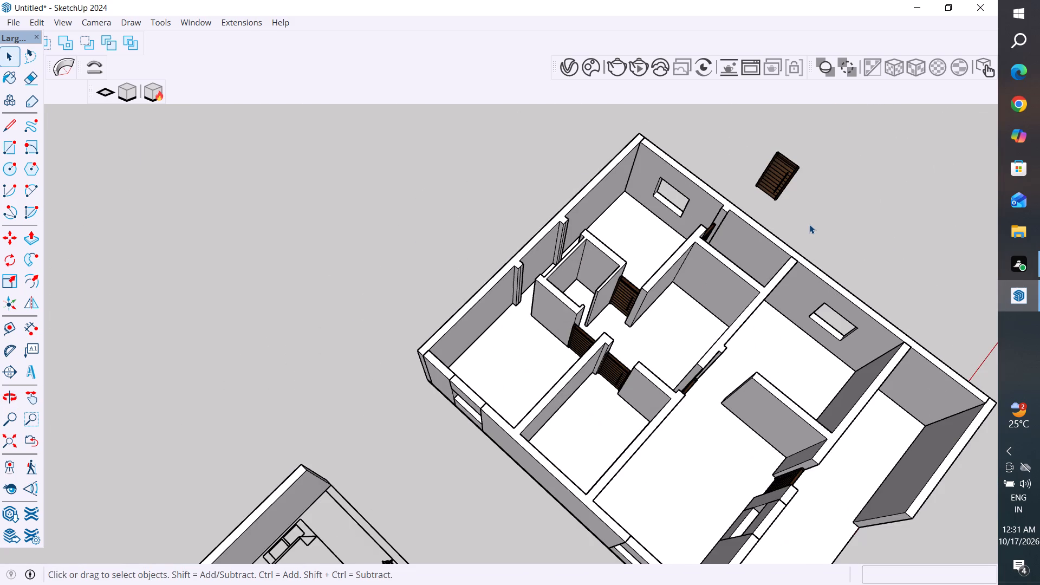
pyautogui.click(820, 225)
pyautogui.click(10, 254)
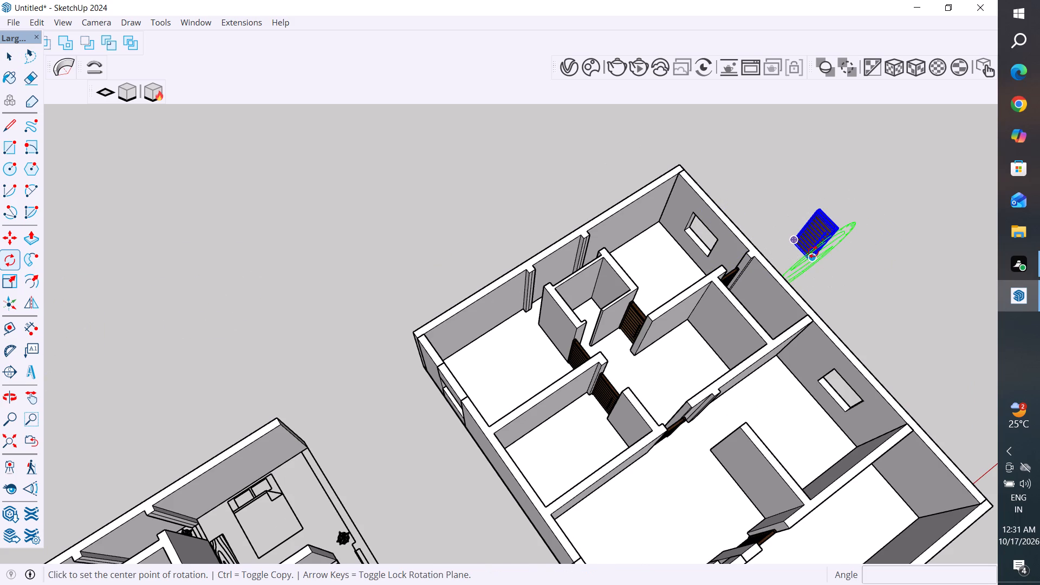
pyautogui.moveTo(877, 284); pyautogui.dragTo(609, 216, button='middle')
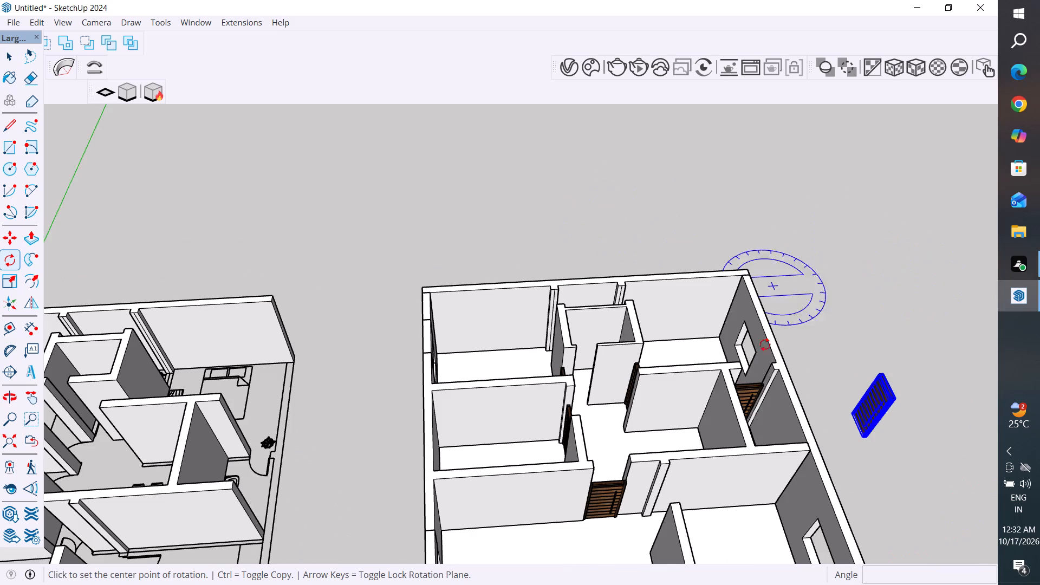
pyautogui.scroll(-5, 539, 366)
pyautogui.scroll(-5, 472, 376)
pyautogui.scroll(6, 685, 460)
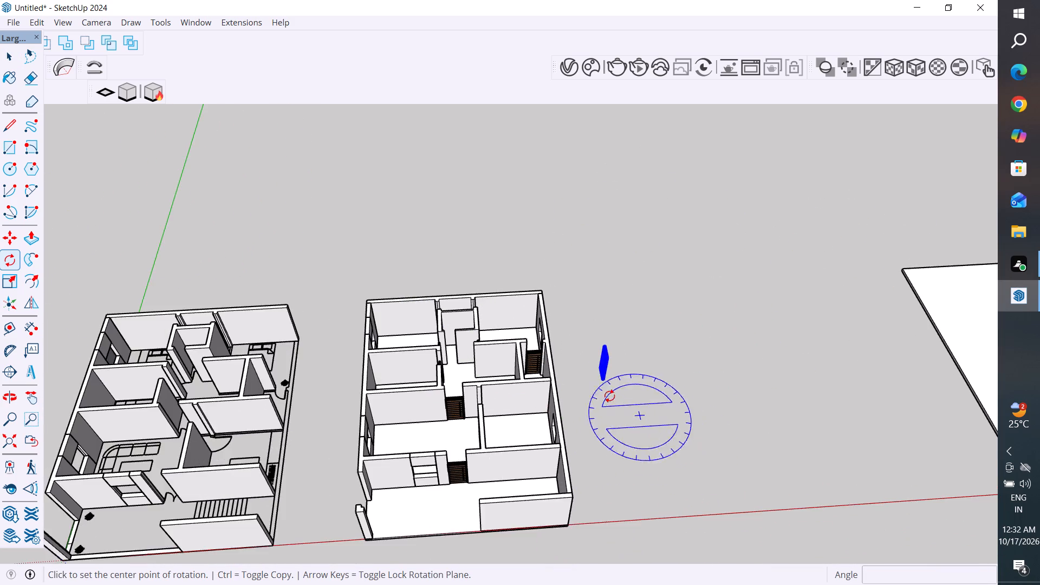
pyautogui.scroll(7, 609, 396)
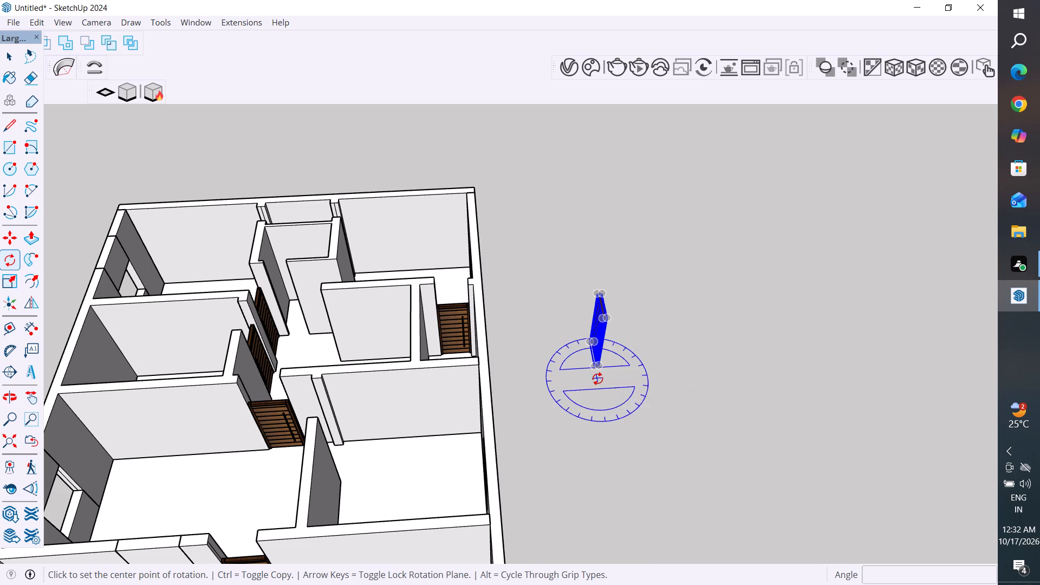
pyautogui.scroll(10, 608, 374)
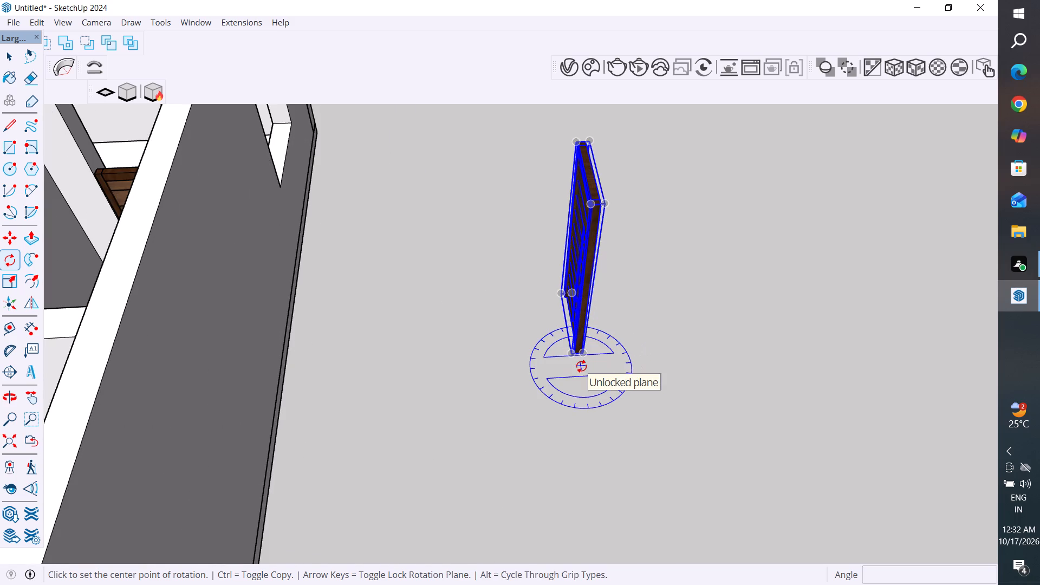
pyautogui.click(581, 366)
pyautogui.click(824, 369)
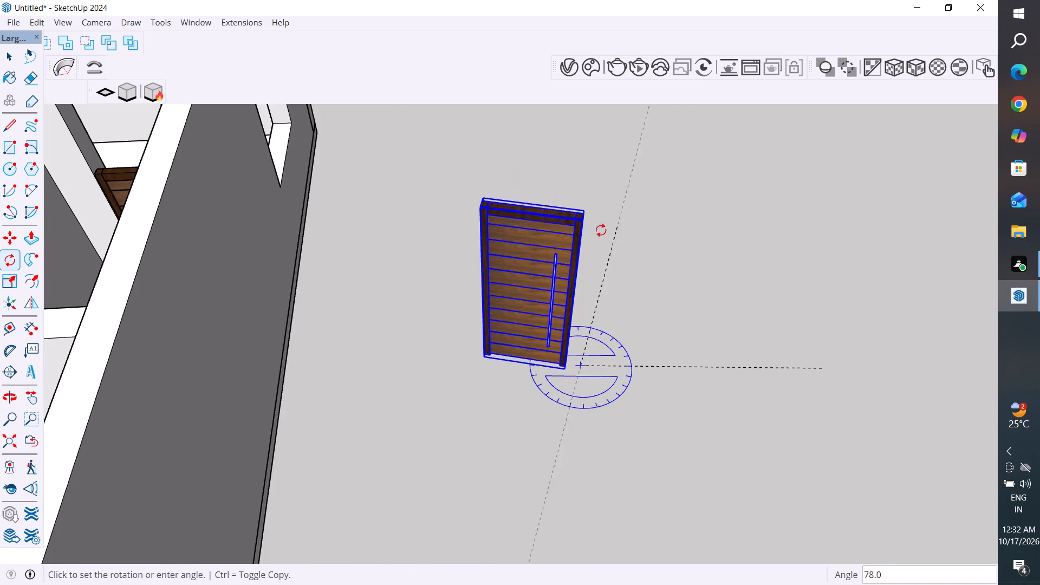
pyautogui.click(569, 230)
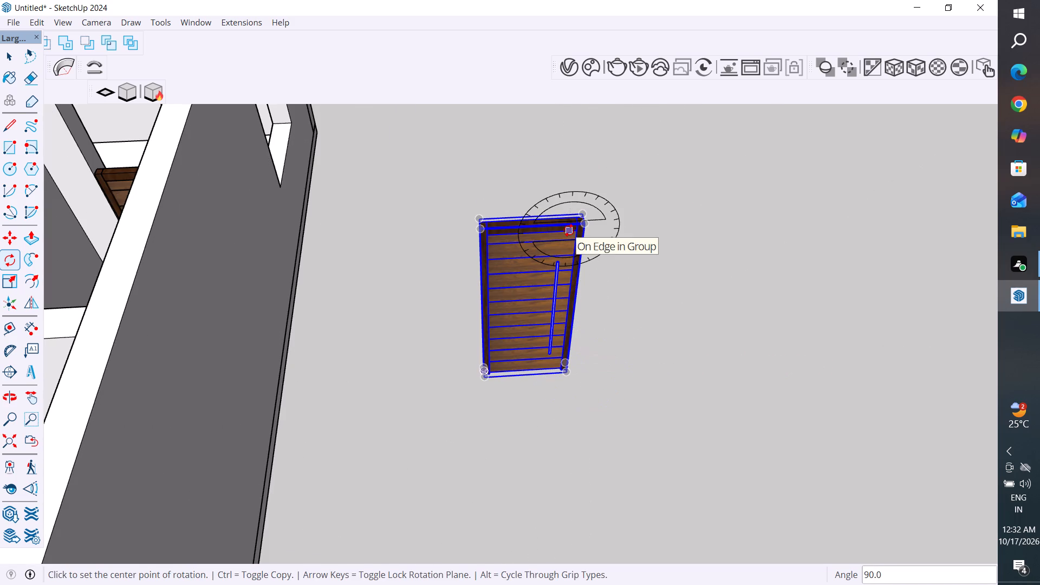
pyautogui.click(8, 53)
pyautogui.click(369, 292)
# Open the small enclosed room's wall group and push the free end of its passage-side wall back about 6 7/16".
pyautogui.scroll(-2, 650, 371)
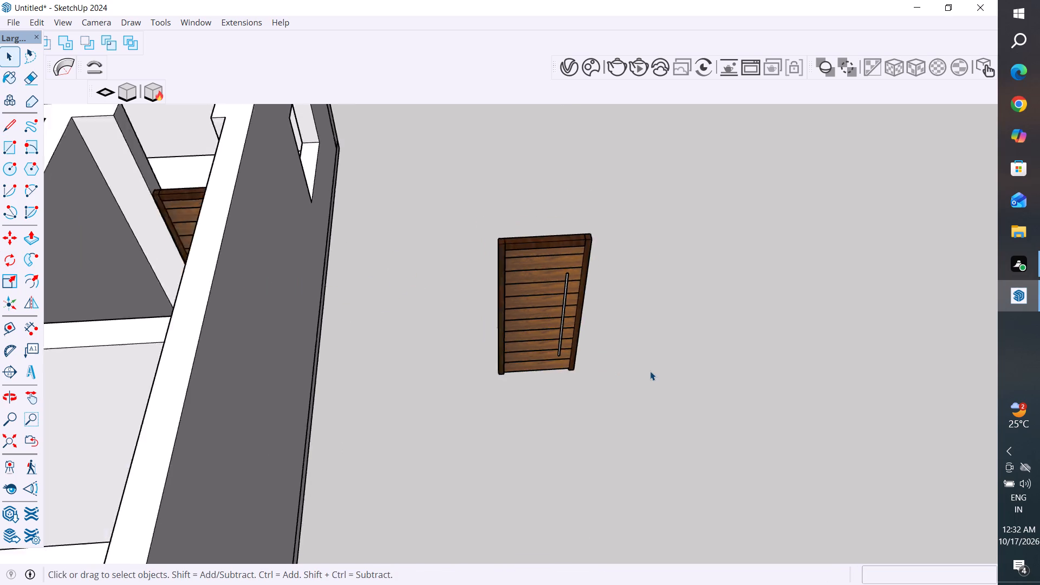
pyautogui.scroll(-9, 650, 371)
pyautogui.moveTo(738, 427); pyautogui.dragTo(698, 461, button='middle')
pyautogui.scroll(4, 654, 415)
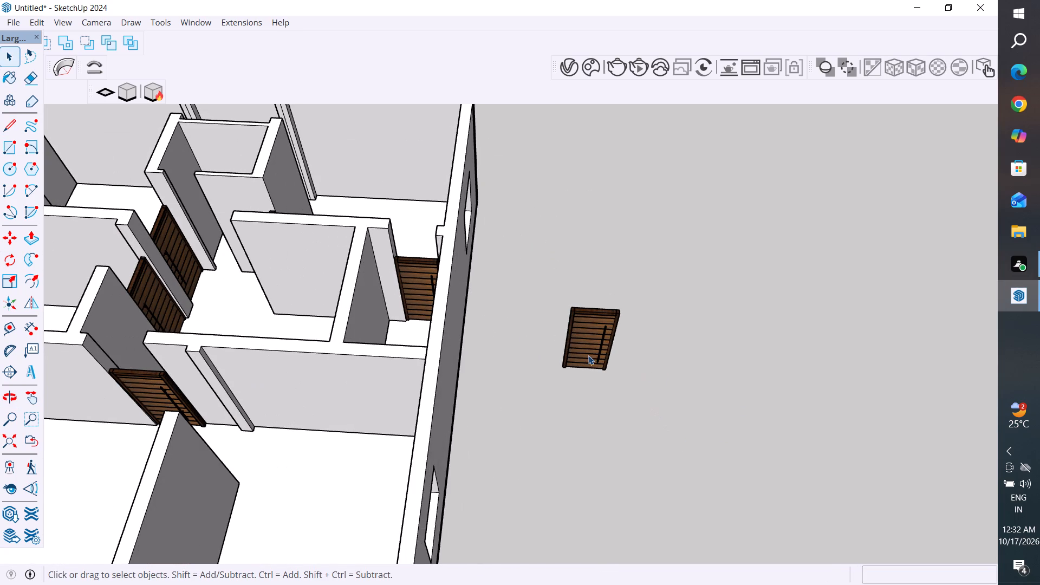
pyautogui.scroll(-4, 750, 422)
pyautogui.moveTo(444, 242); pyautogui.dragTo(671, 240, button='middle')
pyautogui.scroll(6, 327, 333)
pyautogui.moveTo(347, 385); pyautogui.dragTo(482, 374, button='middle')
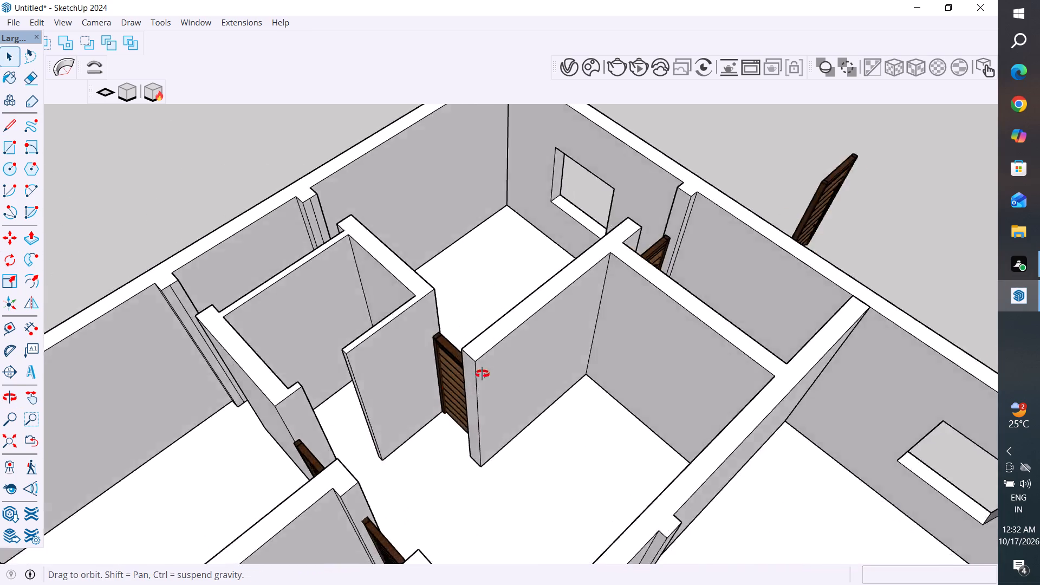
pyautogui.moveTo(482, 374); pyautogui.dragTo(525, 362, button='middle')
pyautogui.scroll(4, 395, 436)
pyautogui.tripleClick(463, 366)
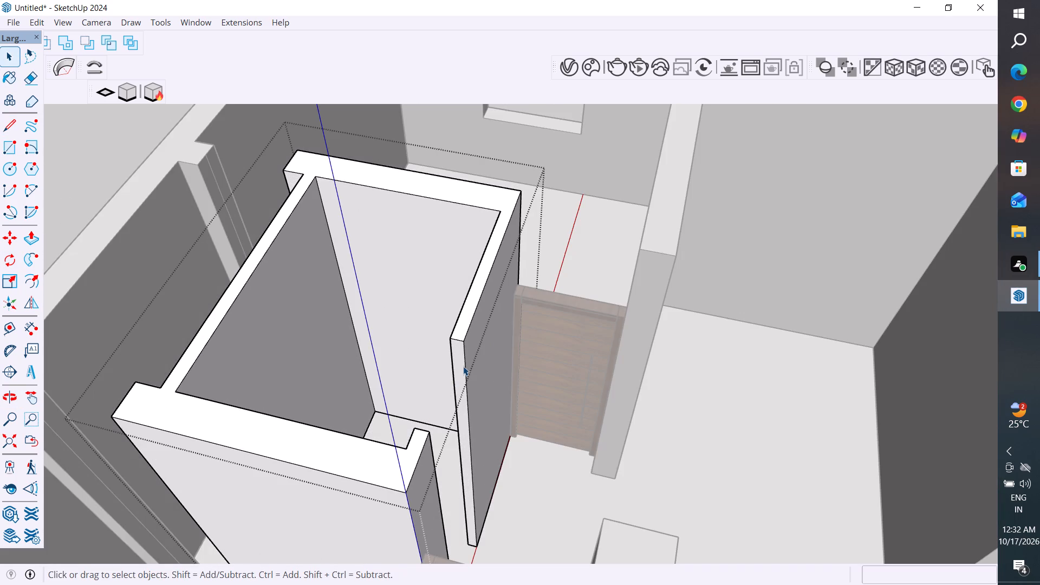
pyautogui.click(463, 366)
pyautogui.click(463, 366)
pyautogui.click(457, 353)
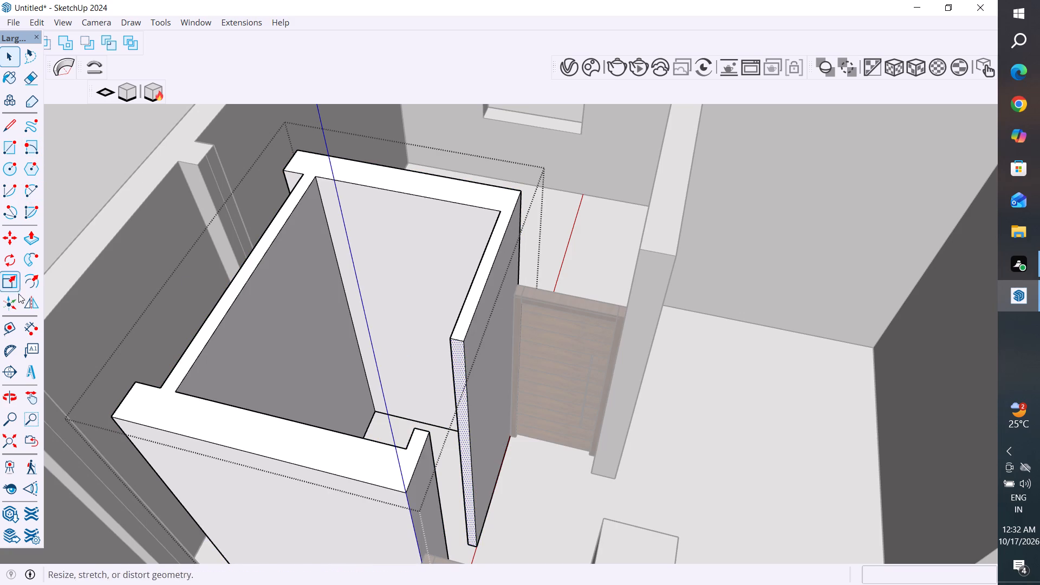
pyautogui.click(27, 242)
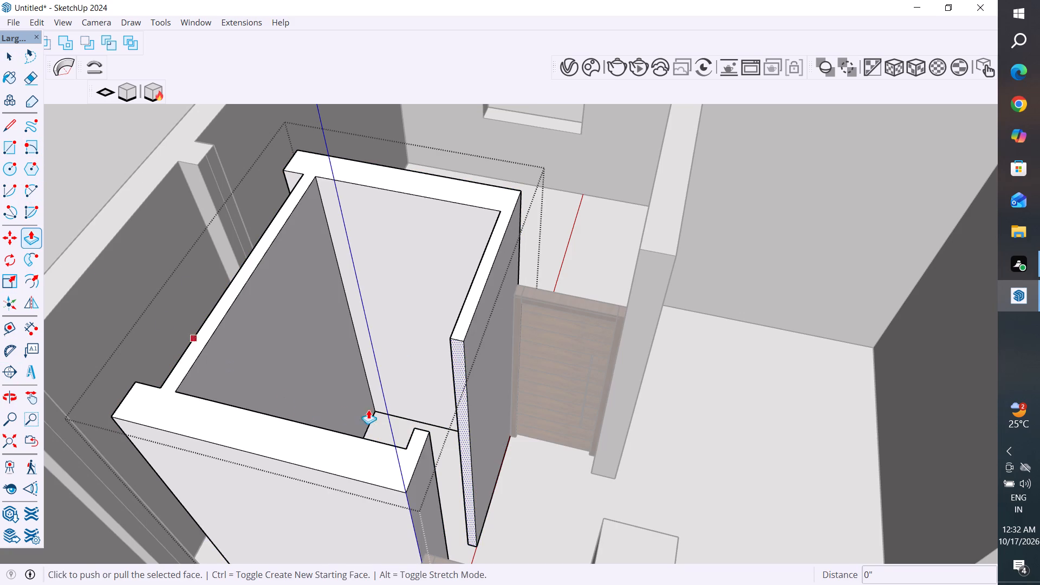
pyautogui.click(460, 361)
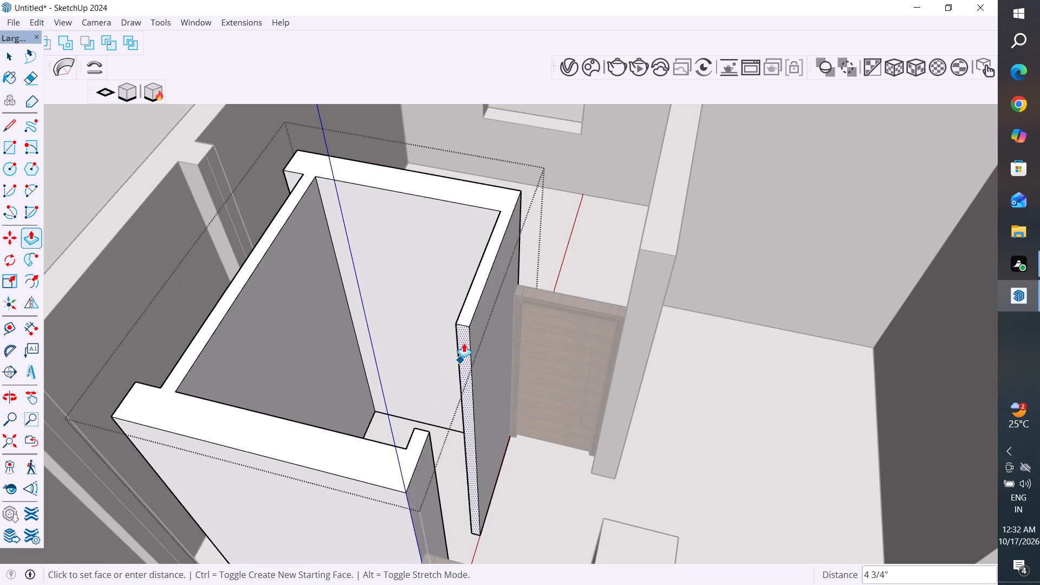
pyautogui.click(466, 339)
pyautogui.click(9, 63)
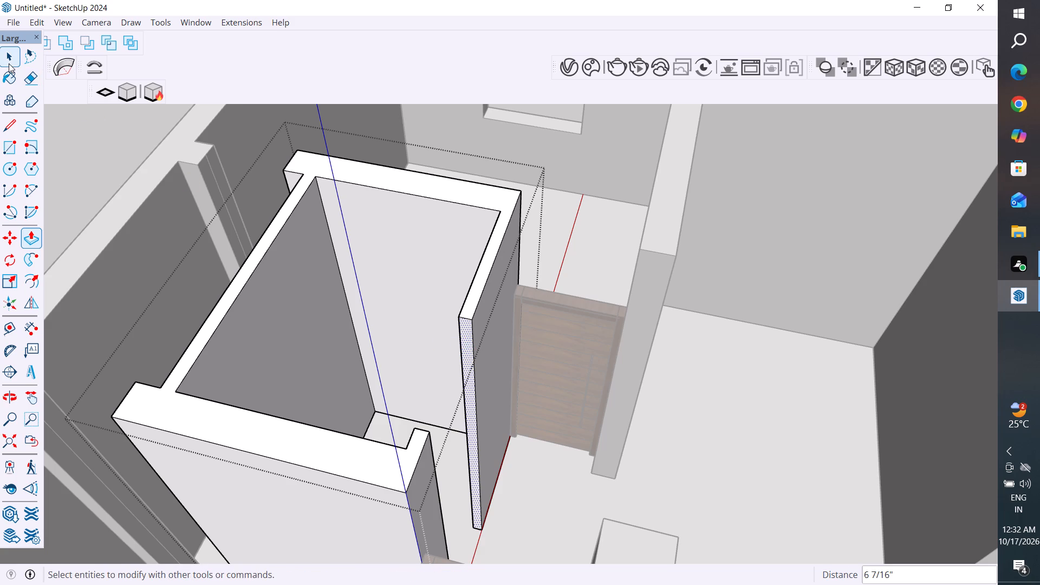
# Close the small enclosed room's wall group.
pyautogui.scroll(-11, 233, 372)
pyautogui.moveTo(546, 525); pyautogui.dragTo(216, 565, button='middle')
pyautogui.scroll(-6, 286, 526)
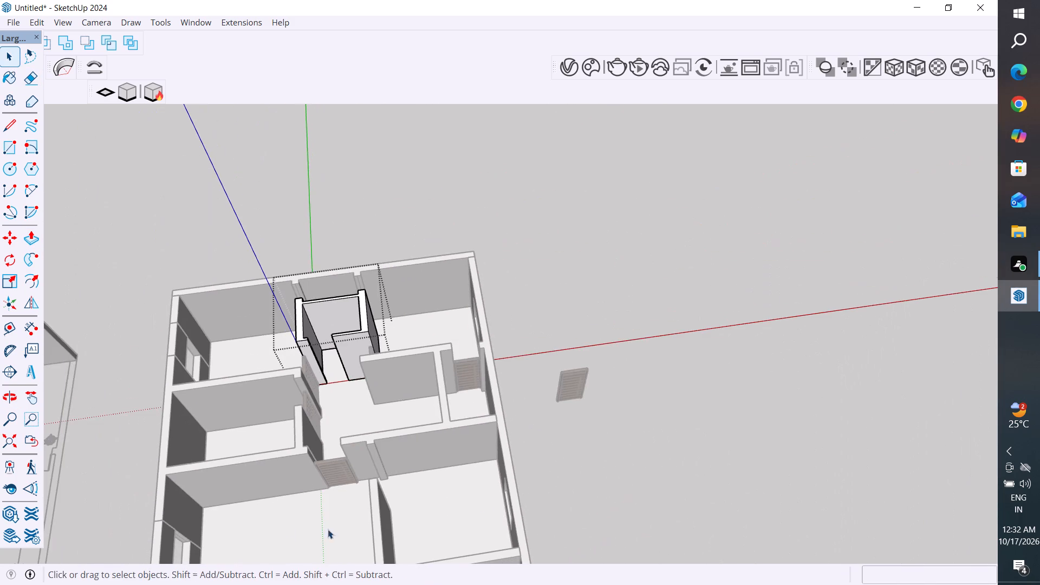
pyautogui.click(580, 443)
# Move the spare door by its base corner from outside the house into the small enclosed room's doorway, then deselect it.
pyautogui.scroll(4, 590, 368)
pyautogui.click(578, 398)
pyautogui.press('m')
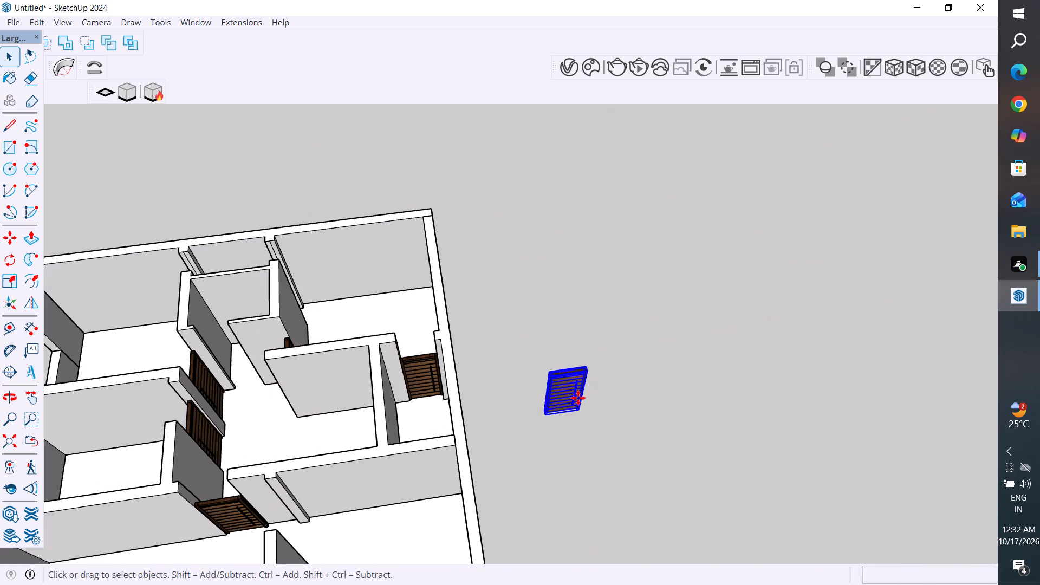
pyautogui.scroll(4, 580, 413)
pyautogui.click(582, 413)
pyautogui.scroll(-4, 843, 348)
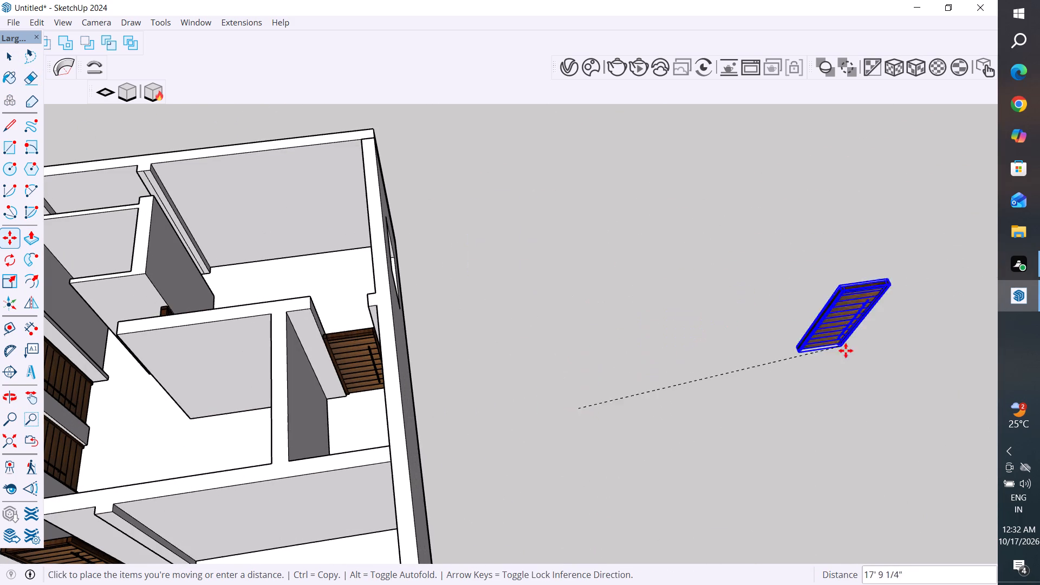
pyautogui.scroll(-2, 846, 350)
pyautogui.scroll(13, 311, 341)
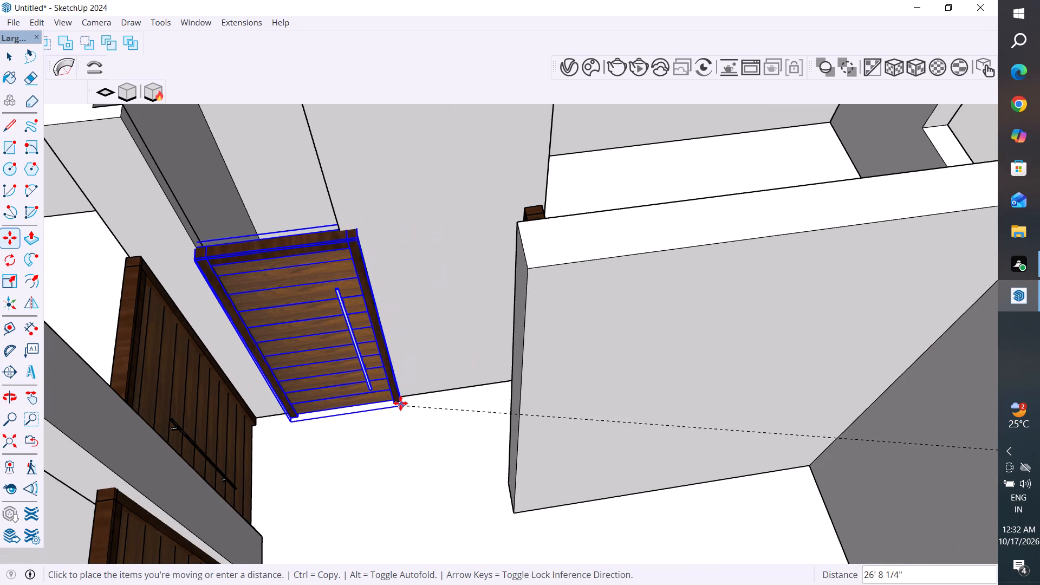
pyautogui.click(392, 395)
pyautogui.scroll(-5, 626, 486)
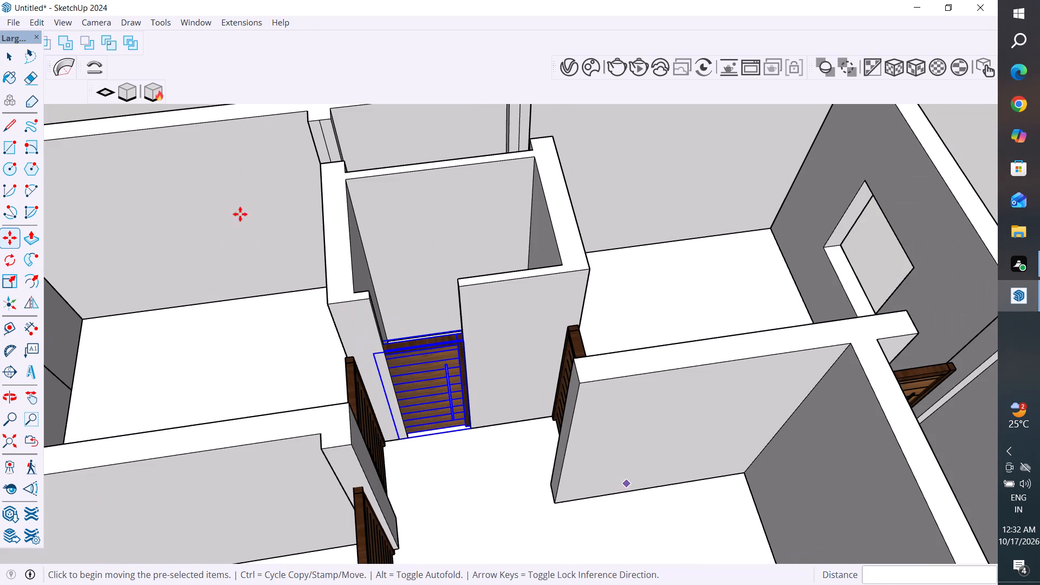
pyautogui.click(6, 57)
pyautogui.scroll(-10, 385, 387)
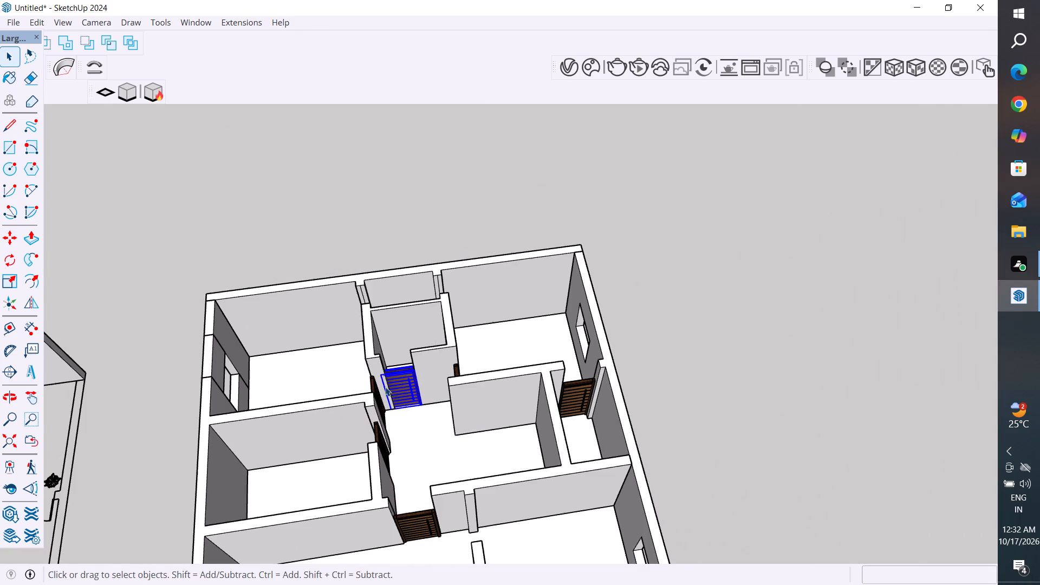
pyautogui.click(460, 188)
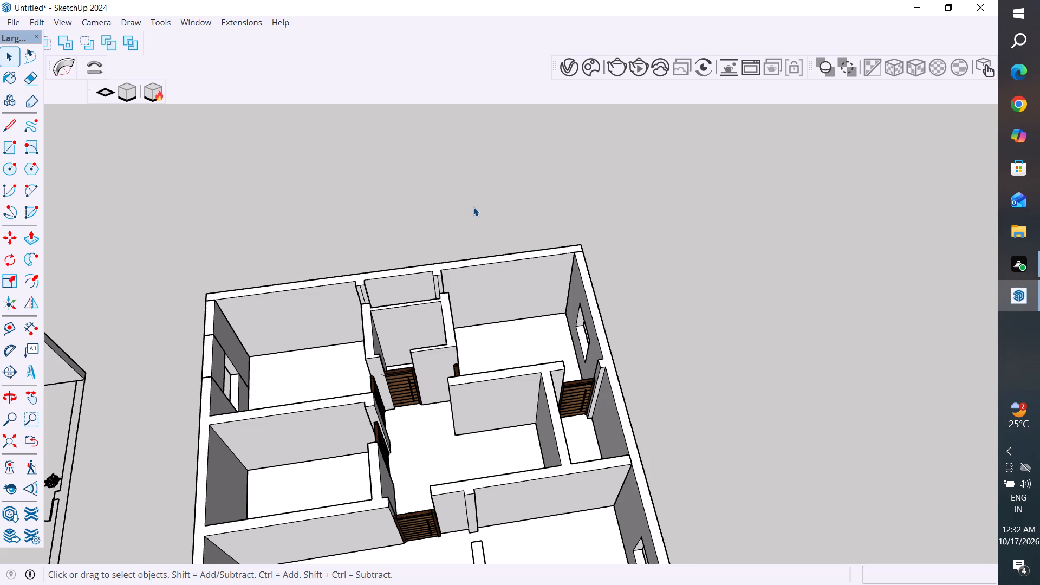
# Open the small room's wall group and push the free end of its passage-side wall back about 2 1/2", then close the group.
pyautogui.moveTo(428, 377); pyautogui.dragTo(601, 194, button='middle')
pyautogui.moveTo(497, 375); pyautogui.dragTo(502, 427, button='middle')
pyautogui.scroll(5, 444, 388)
pyautogui.moveTo(483, 354); pyautogui.dragTo(452, 407, button='middle')
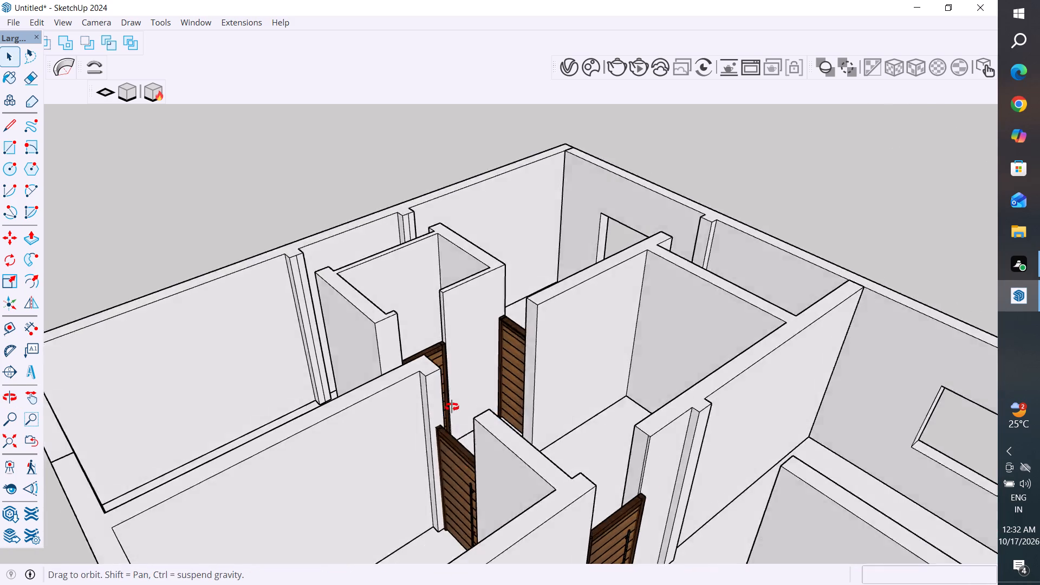
pyautogui.moveTo(452, 407); pyautogui.dragTo(441, 449, button='middle')
pyautogui.scroll(10, 415, 316)
pyautogui.moveTo(453, 387); pyautogui.dragTo(528, 378, button='middle')
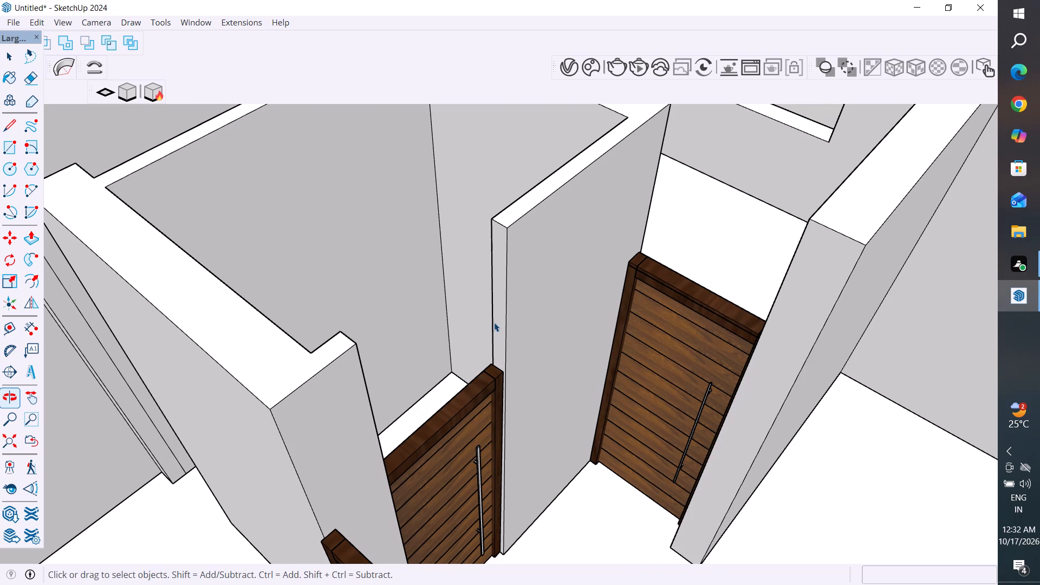
pyautogui.tripleClick(498, 264)
pyautogui.click(497, 263)
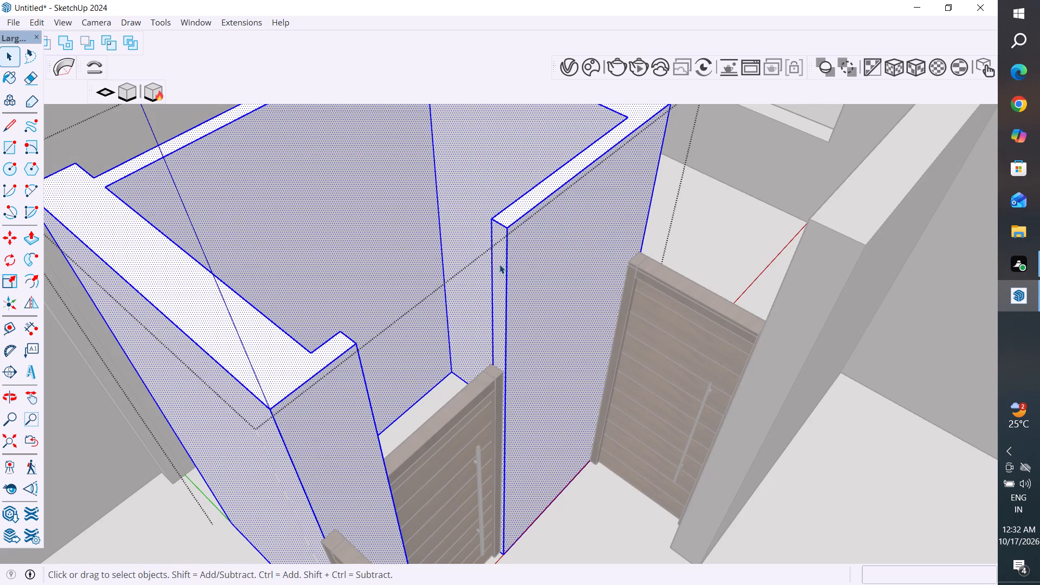
pyautogui.scroll(-2, 522, 326)
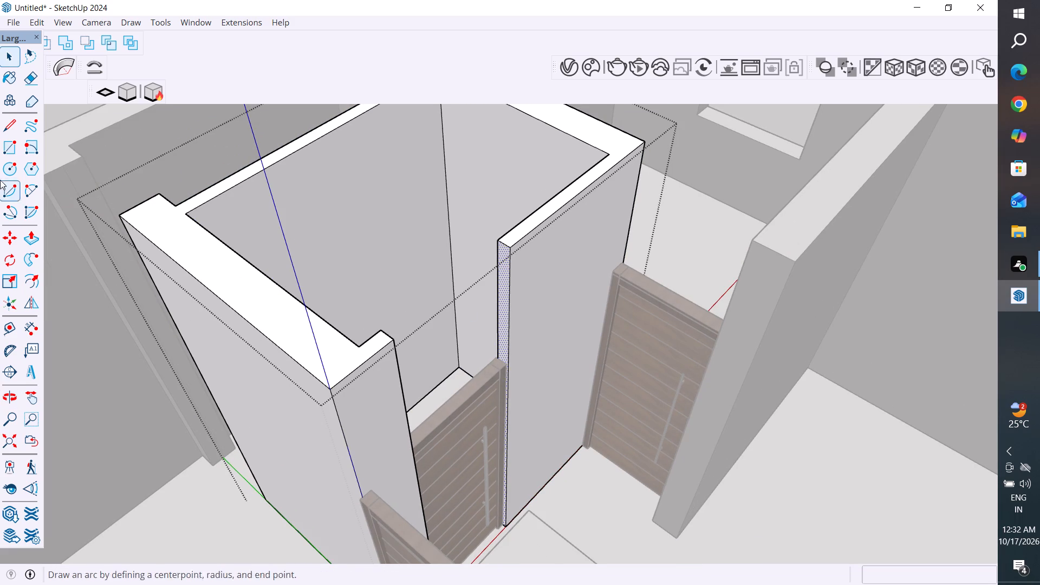
pyautogui.click(30, 235)
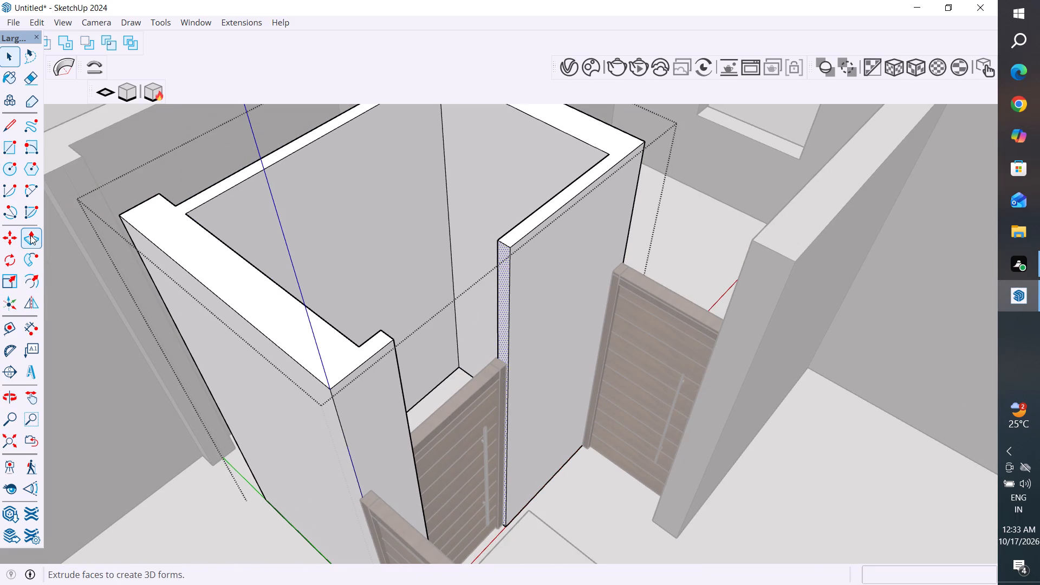
pyautogui.scroll(3, 518, 263)
pyautogui.click(502, 262)
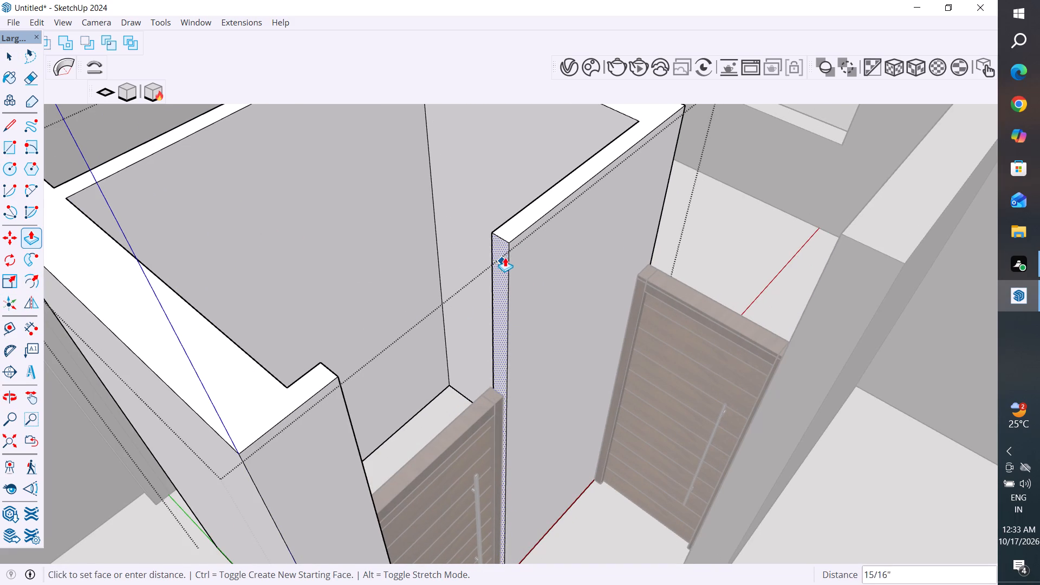
pyautogui.click(512, 252)
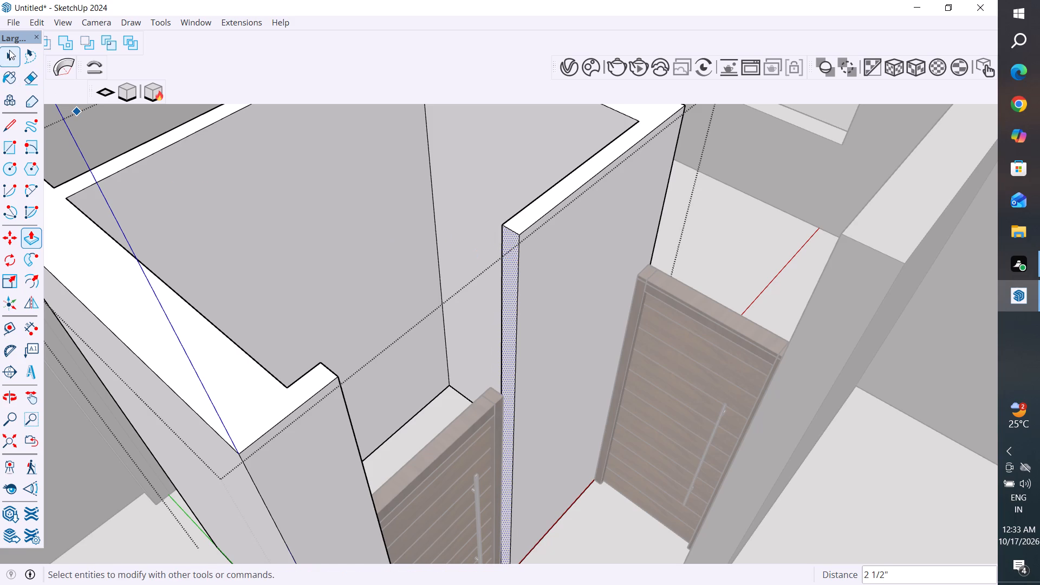
pyautogui.click(9, 50)
pyautogui.scroll(-10, 406, 314)
pyautogui.click(292, 195)
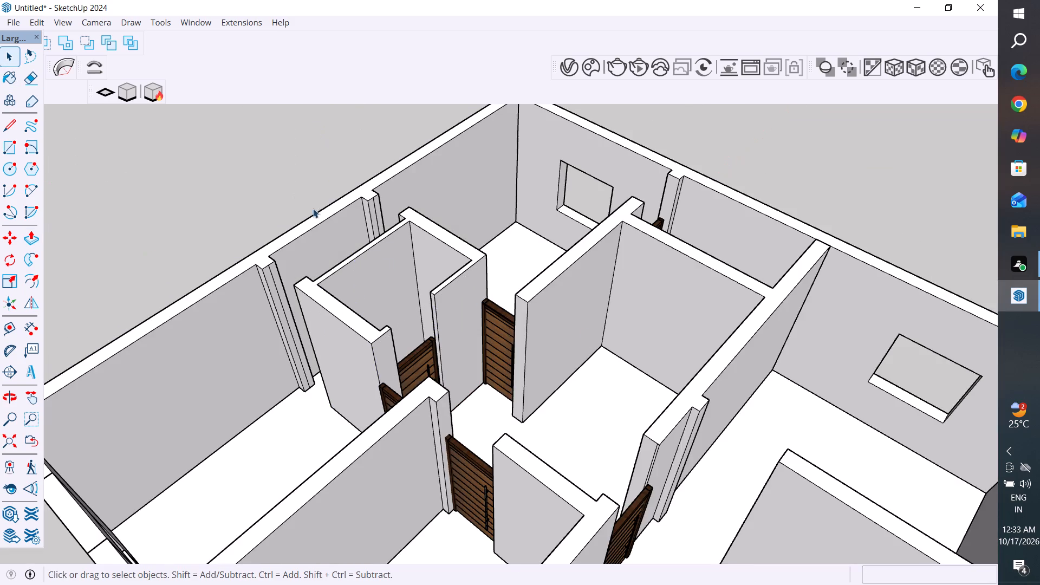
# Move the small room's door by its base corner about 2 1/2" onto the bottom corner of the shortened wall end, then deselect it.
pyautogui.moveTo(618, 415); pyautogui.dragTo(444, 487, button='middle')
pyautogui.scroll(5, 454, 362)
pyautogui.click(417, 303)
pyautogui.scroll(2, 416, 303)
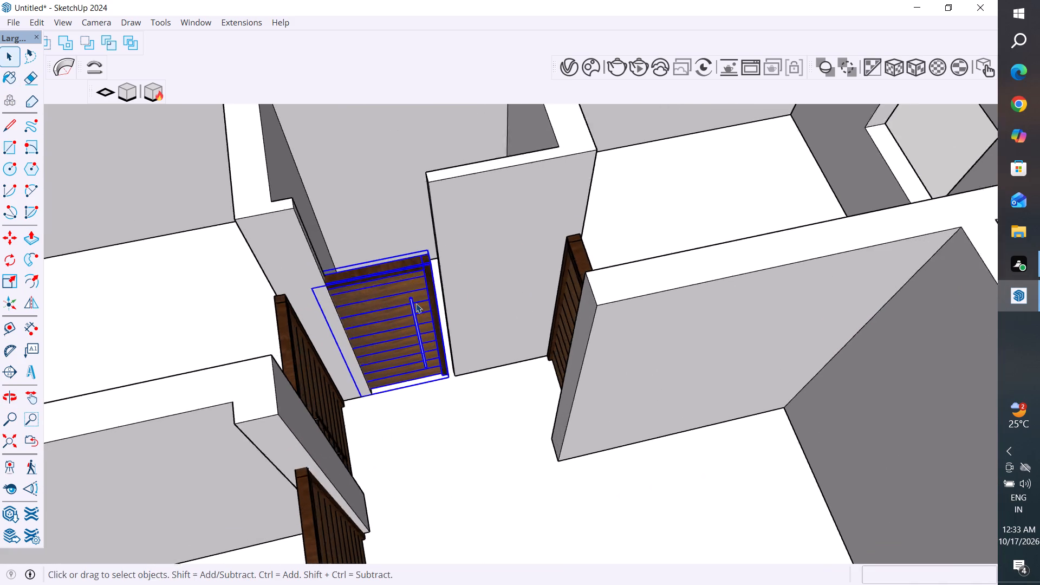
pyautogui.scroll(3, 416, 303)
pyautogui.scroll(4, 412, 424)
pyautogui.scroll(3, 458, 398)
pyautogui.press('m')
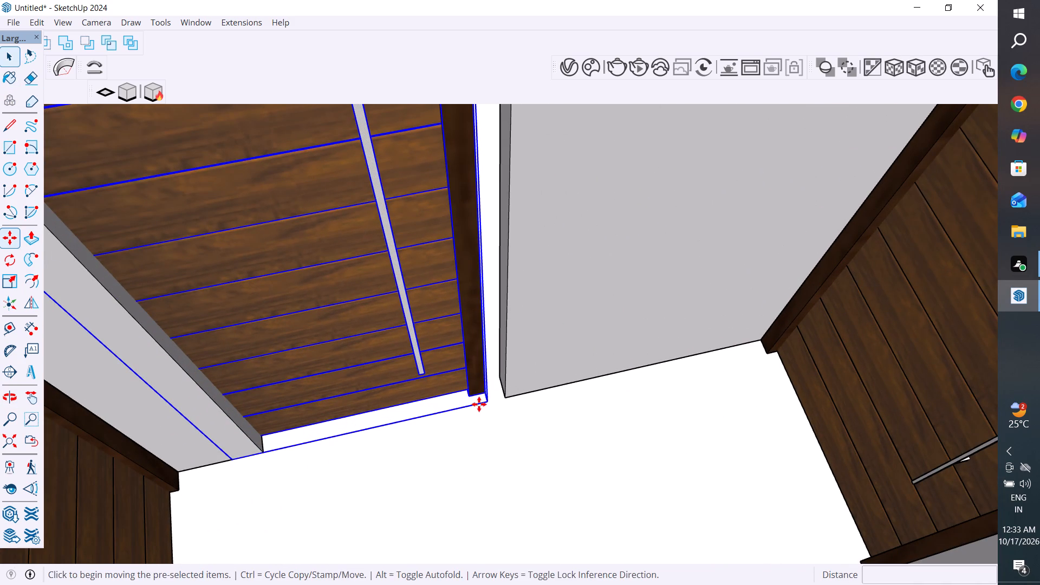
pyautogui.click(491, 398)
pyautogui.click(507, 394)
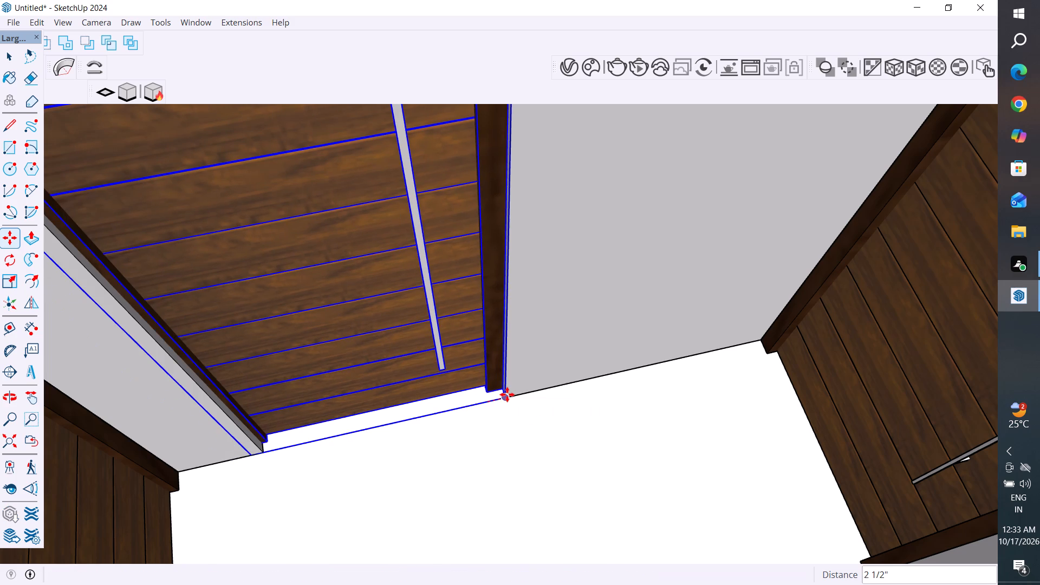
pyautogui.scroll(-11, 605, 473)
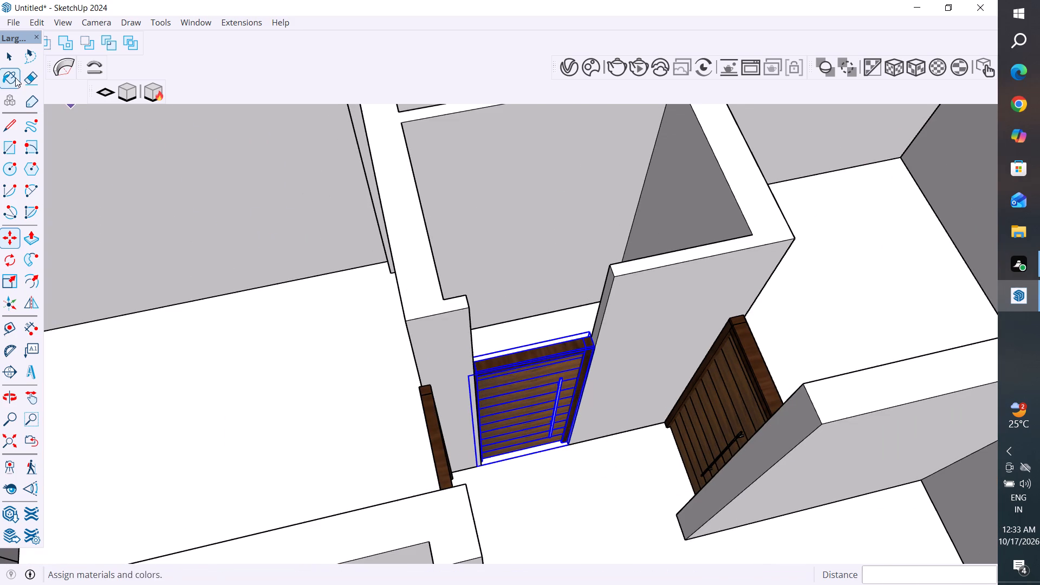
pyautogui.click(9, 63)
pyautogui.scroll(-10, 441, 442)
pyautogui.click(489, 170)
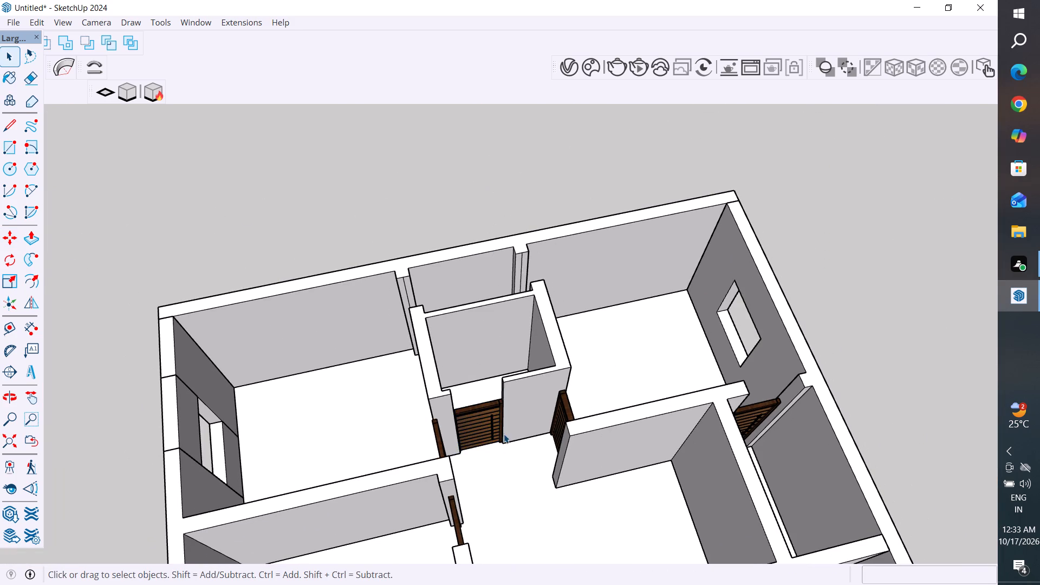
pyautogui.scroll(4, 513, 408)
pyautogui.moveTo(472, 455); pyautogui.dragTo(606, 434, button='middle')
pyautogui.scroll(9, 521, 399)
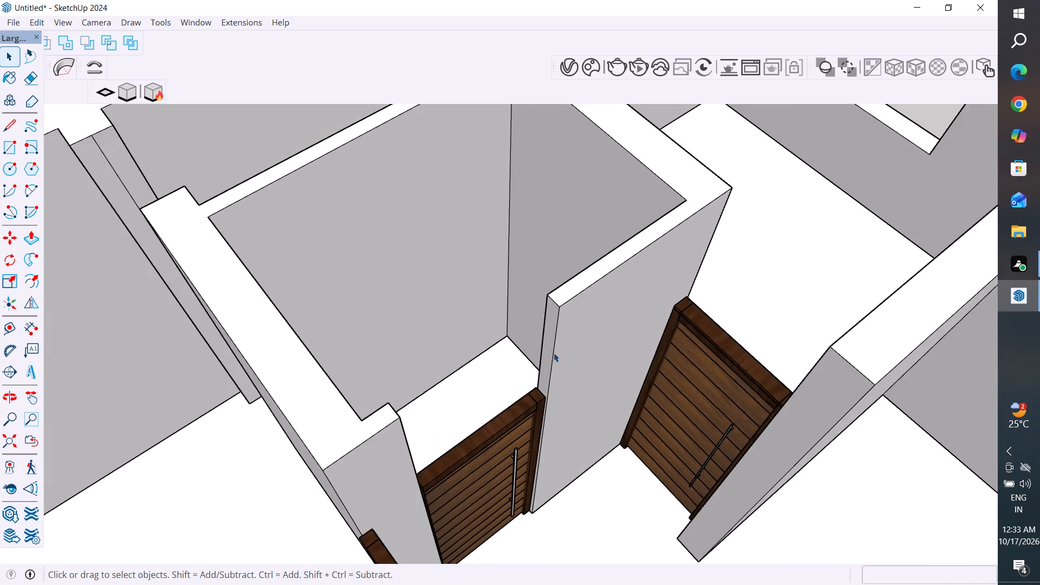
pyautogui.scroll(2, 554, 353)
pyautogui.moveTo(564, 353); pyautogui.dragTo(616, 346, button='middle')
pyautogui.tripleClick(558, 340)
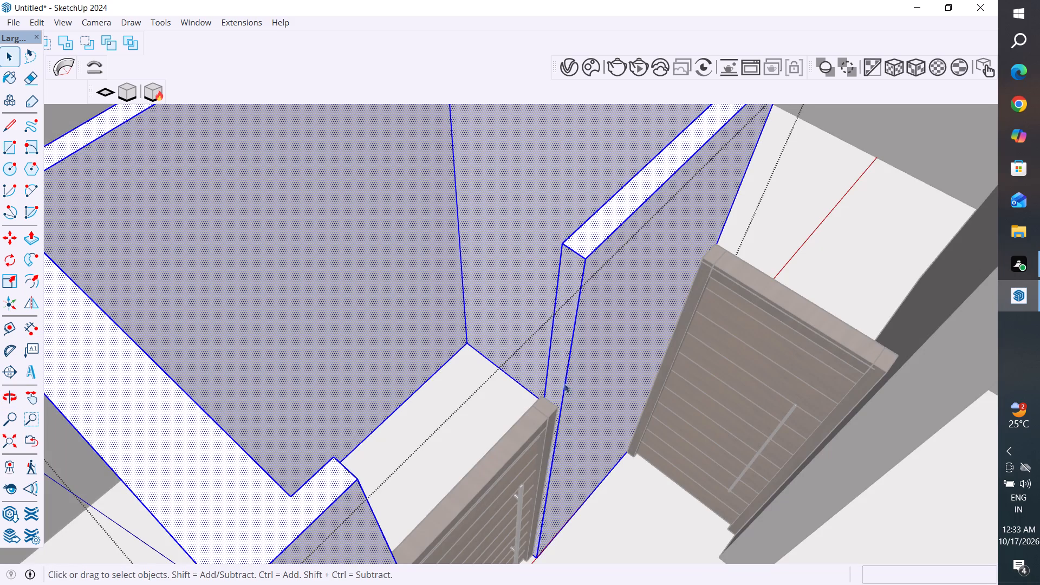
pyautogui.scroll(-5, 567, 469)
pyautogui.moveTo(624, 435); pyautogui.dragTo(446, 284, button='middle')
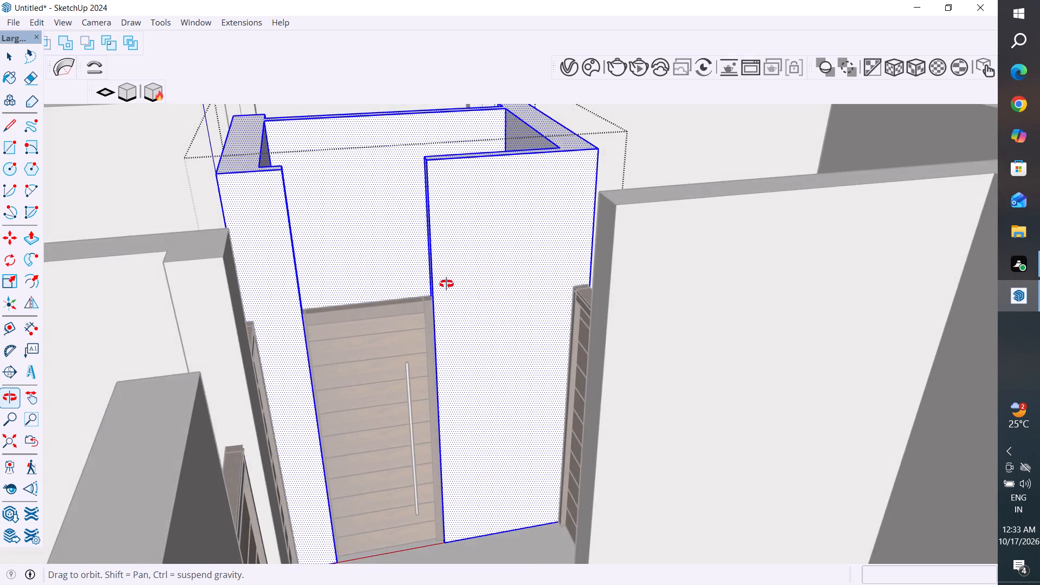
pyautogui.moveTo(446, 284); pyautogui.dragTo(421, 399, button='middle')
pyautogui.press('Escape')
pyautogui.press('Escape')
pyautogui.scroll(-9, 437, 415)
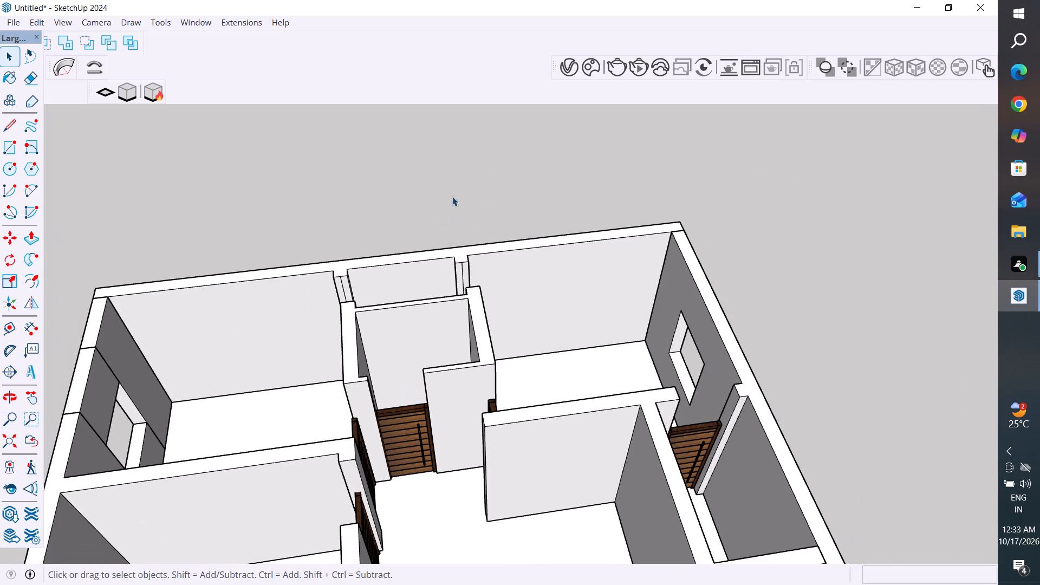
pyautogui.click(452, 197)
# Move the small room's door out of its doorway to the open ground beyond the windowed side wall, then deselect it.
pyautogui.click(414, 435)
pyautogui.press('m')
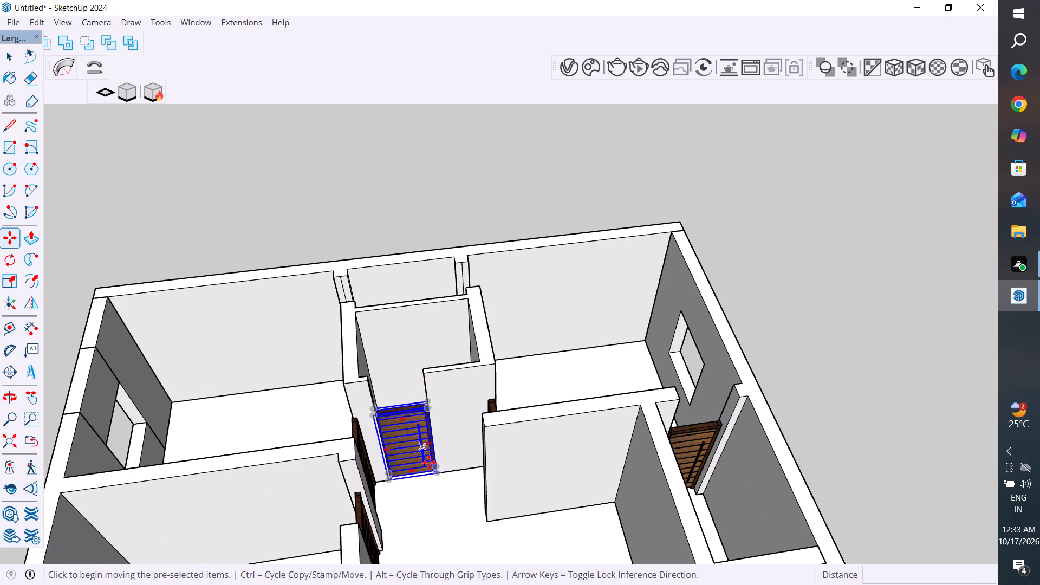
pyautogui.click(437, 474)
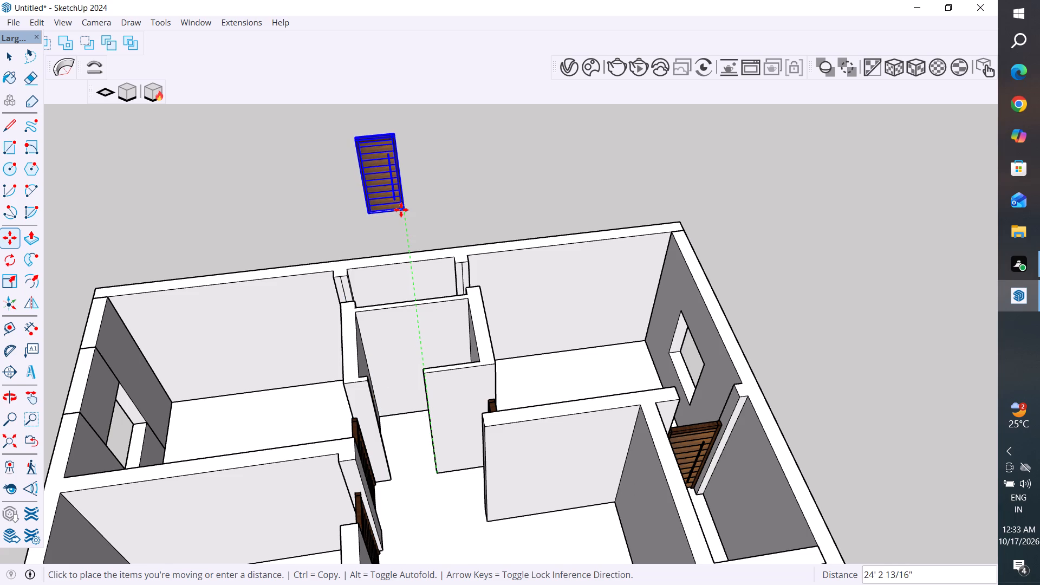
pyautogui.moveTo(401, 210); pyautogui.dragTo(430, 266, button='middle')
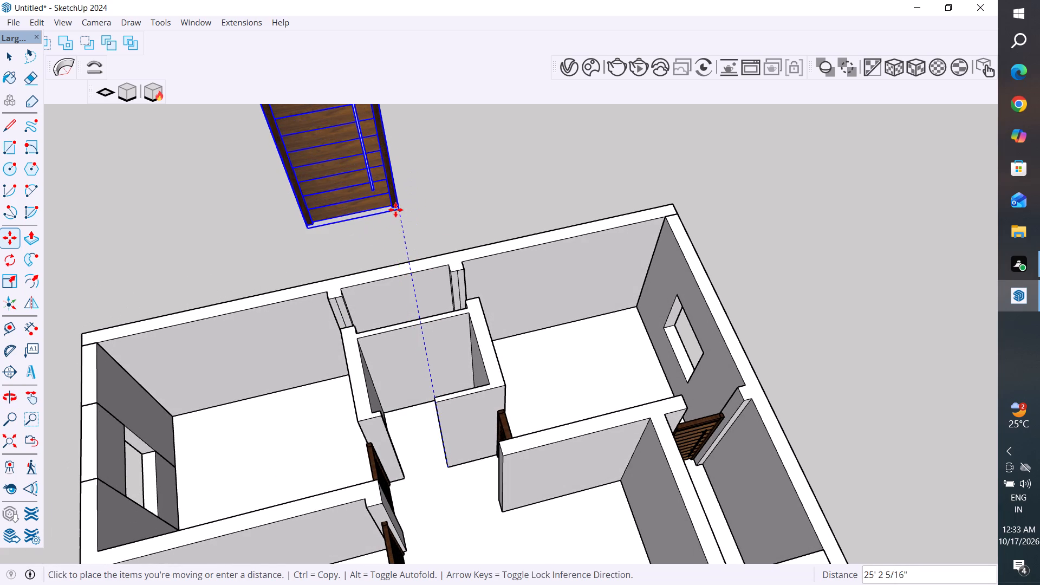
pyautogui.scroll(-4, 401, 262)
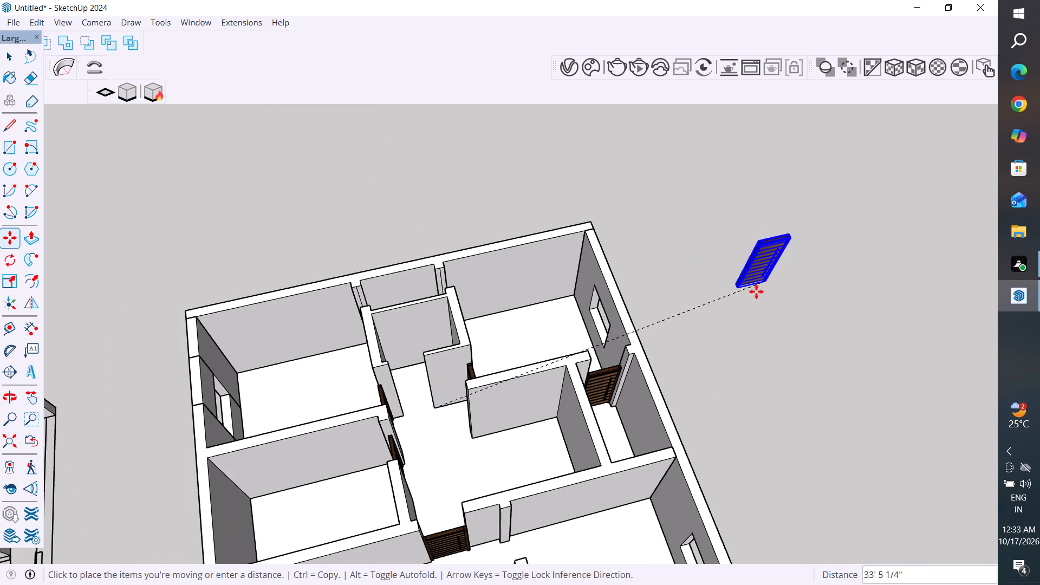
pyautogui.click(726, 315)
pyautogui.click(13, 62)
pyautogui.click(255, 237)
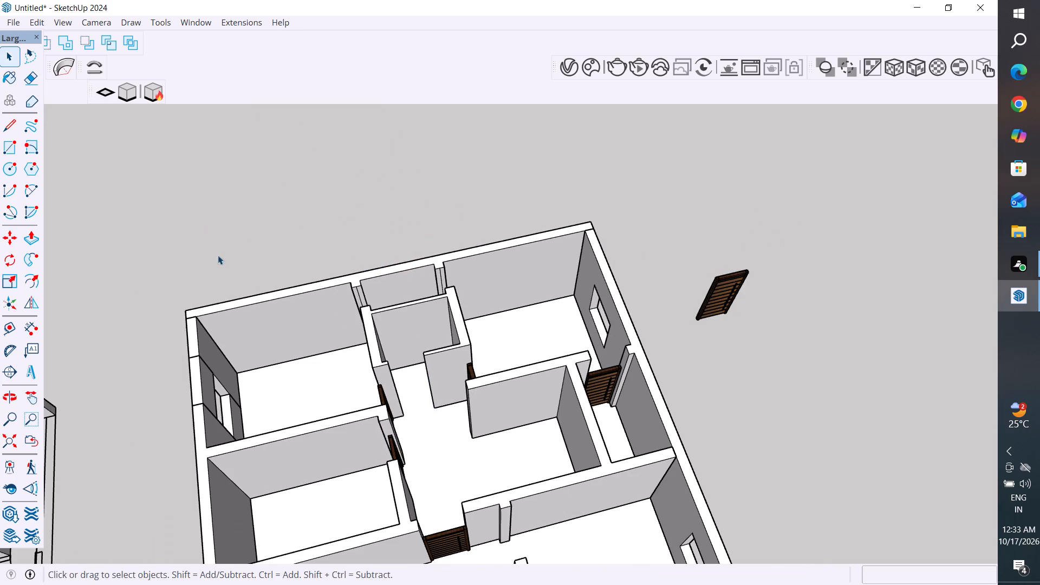
# Scale the door outside the house from its handle-side edge to about 0.87 red and 1.64 green, then deselect it.
pyautogui.click(727, 291)
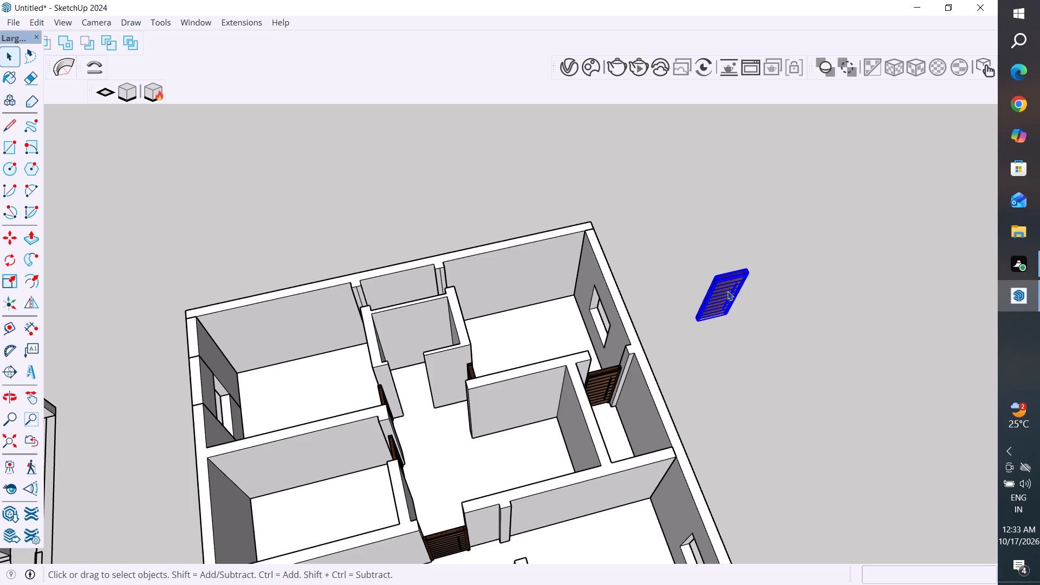
pyautogui.press('s')
pyautogui.moveTo(789, 331); pyautogui.dragTo(639, 250, button='middle')
pyautogui.scroll(9, 781, 398)
pyautogui.moveTo(801, 415); pyautogui.dragTo(766, 275, button='middle')
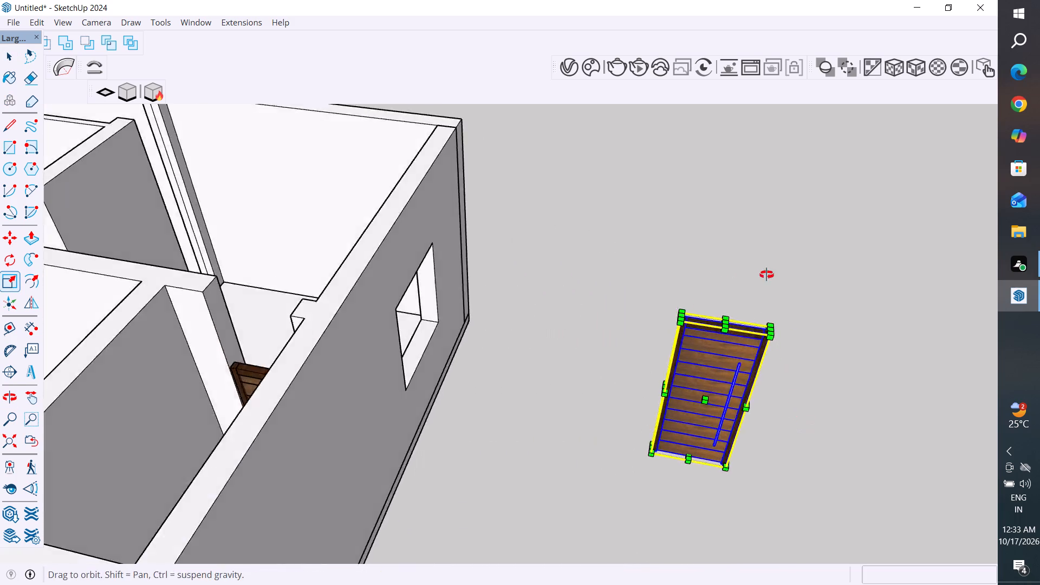
pyautogui.moveTo(766, 275); pyautogui.dragTo(764, 237, button='middle')
pyautogui.scroll(3, 739, 446)
pyautogui.scroll(2, 810, 360)
pyautogui.moveTo(790, 389); pyautogui.dragTo(867, 391, button='middle')
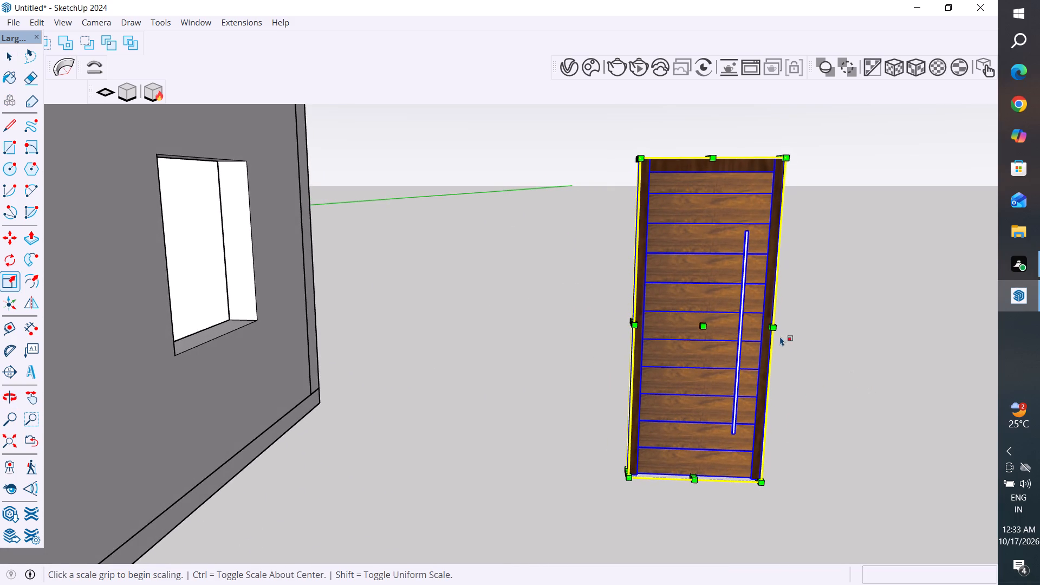
pyautogui.click(773, 326)
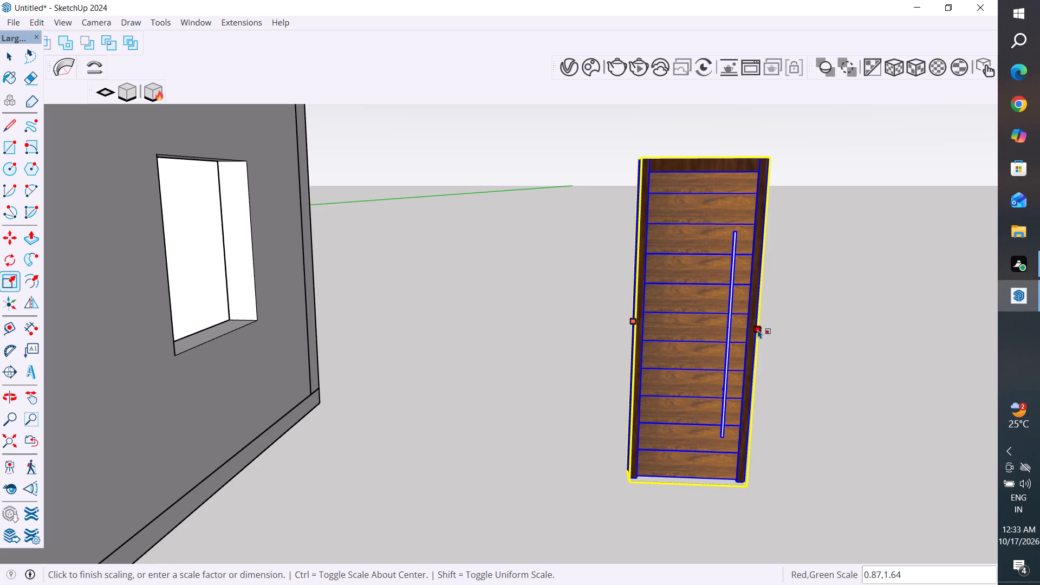
pyautogui.click(758, 329)
pyautogui.click(11, 59)
pyautogui.click(381, 277)
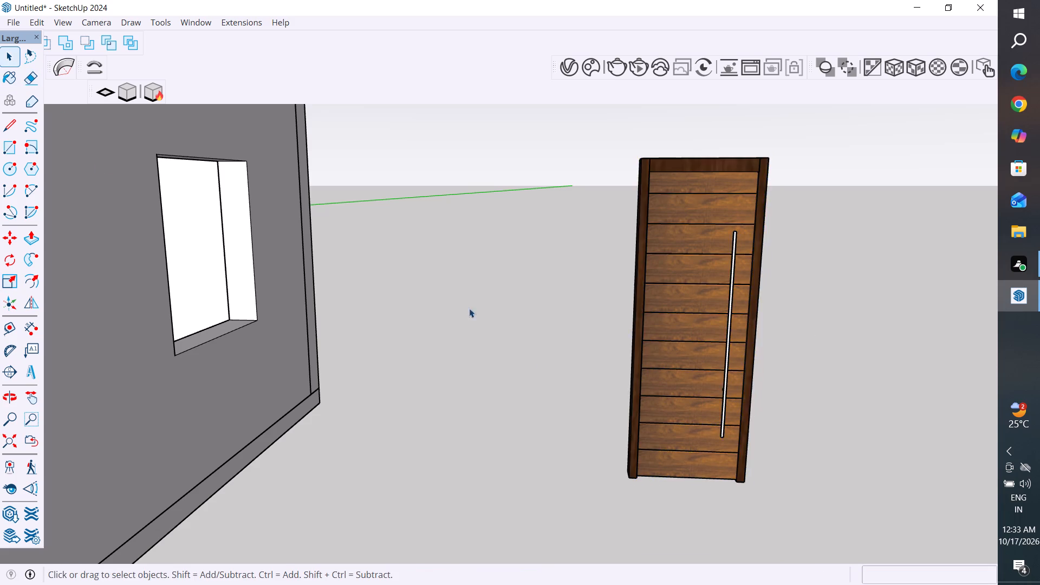
# Move the small room's door by its base corner about 27' 11 11/16" from outside back into its doorway, then deselect it.
pyautogui.scroll(-12, 574, 402)
pyautogui.moveTo(587, 391); pyautogui.dragTo(628, 507, button='middle')
pyautogui.scroll(3, 580, 385)
pyautogui.click(600, 381)
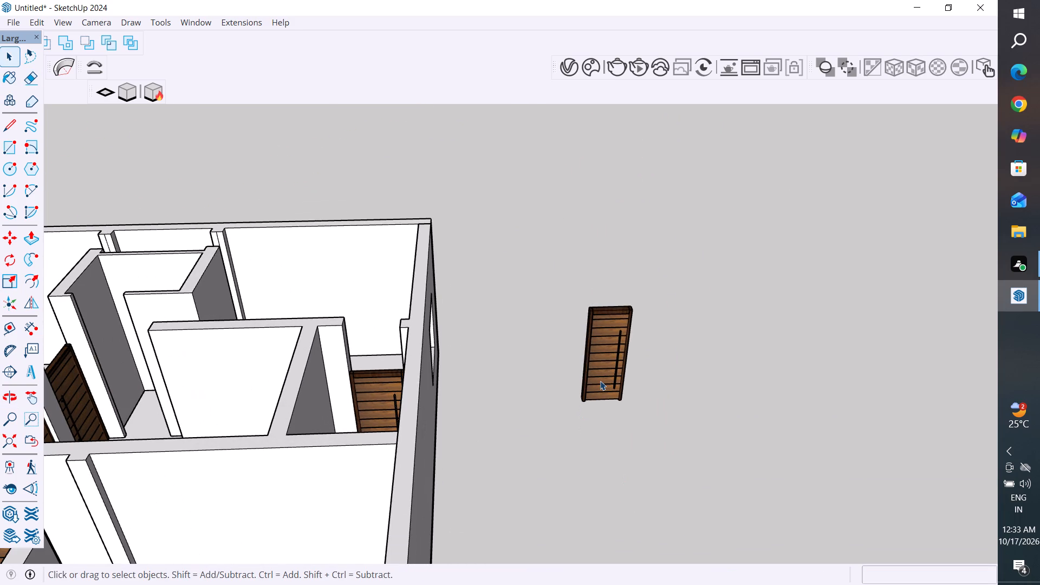
pyautogui.press('m')
pyautogui.scroll(-4, 723, 345)
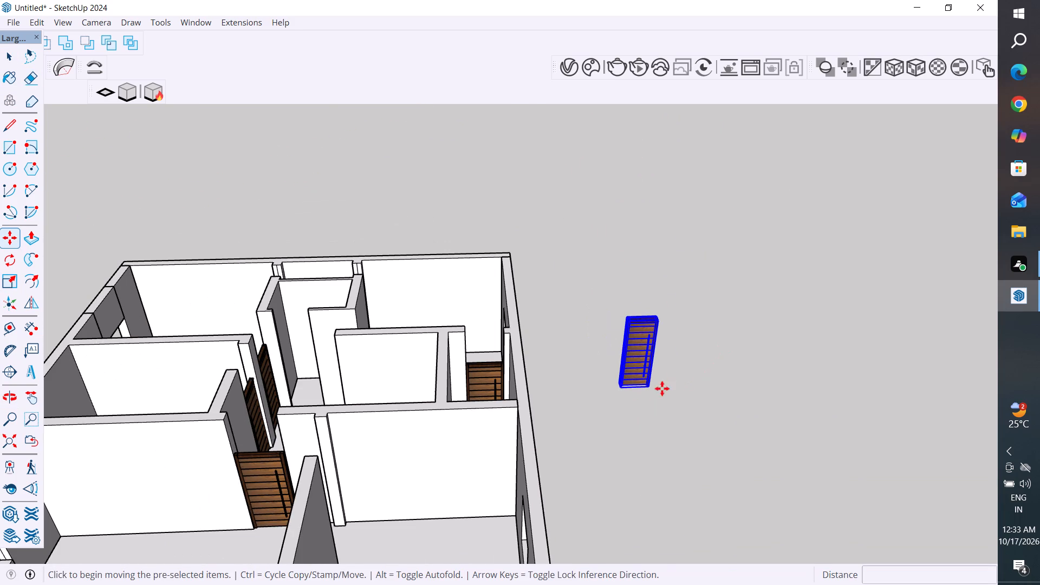
pyautogui.click(652, 391)
pyautogui.scroll(4, 256, 353)
pyautogui.moveTo(322, 373); pyautogui.dragTo(362, 439, button='middle')
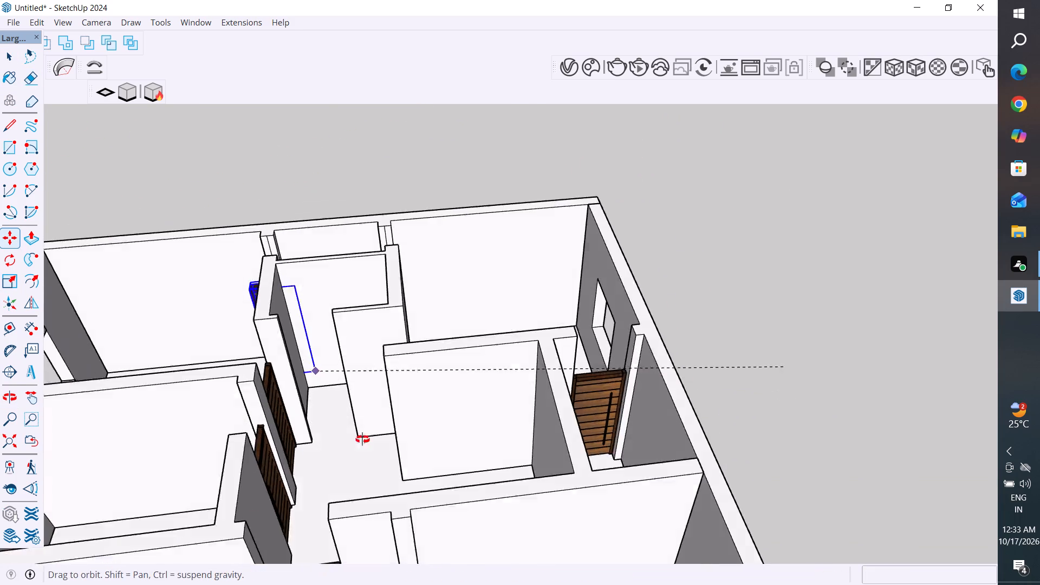
pyautogui.moveTo(362, 439); pyautogui.dragTo(374, 471, button='middle')
pyautogui.scroll(4, 362, 435)
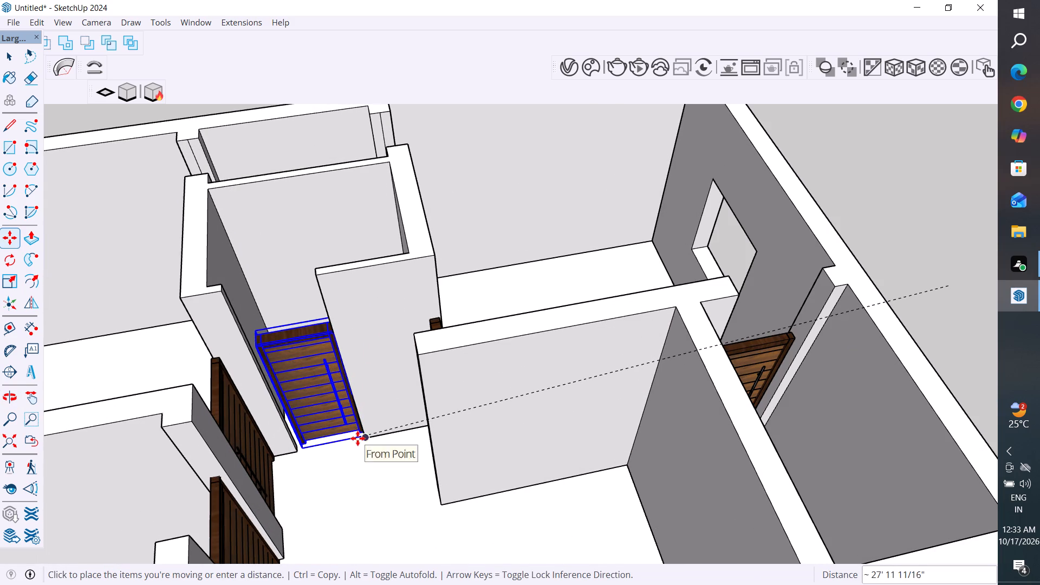
pyautogui.click(366, 437)
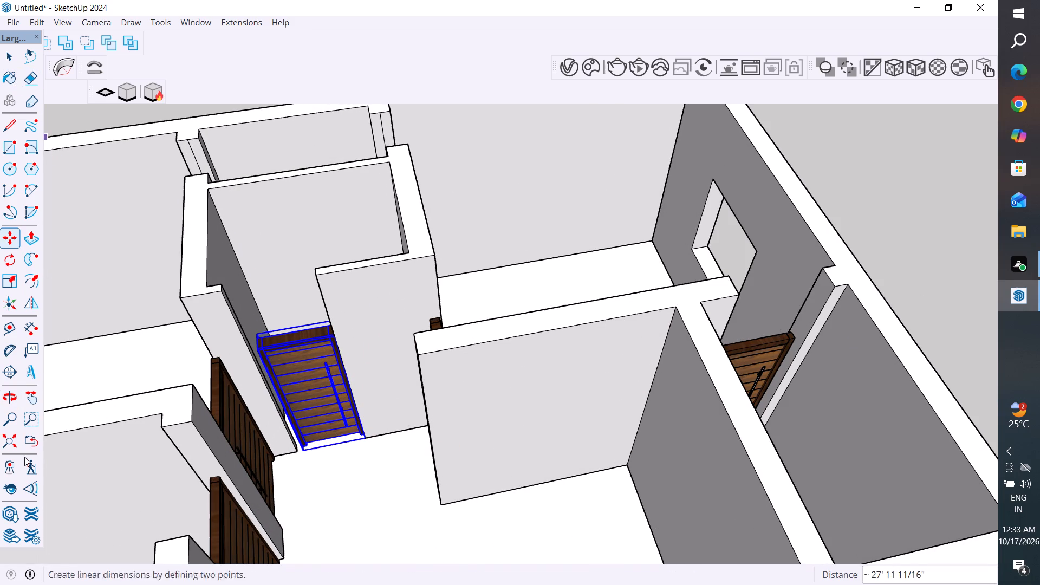
pyautogui.click(9, 49)
pyautogui.click(113, 116)
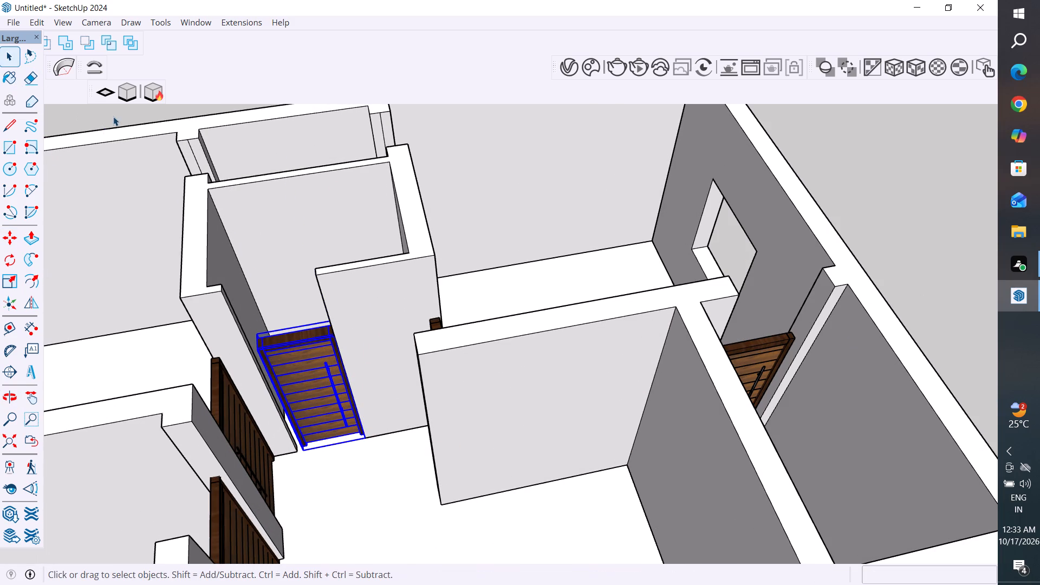
# Scale the small room's door from the side opposite its handle to about 1.10 red and 1.00 green, widening it across the doorway.
pyautogui.scroll(-5, 618, 347)
pyautogui.scroll(4, 466, 390)
pyautogui.moveTo(348, 438); pyautogui.dragTo(309, 406, button='middle')
pyautogui.scroll(3, 334, 414)
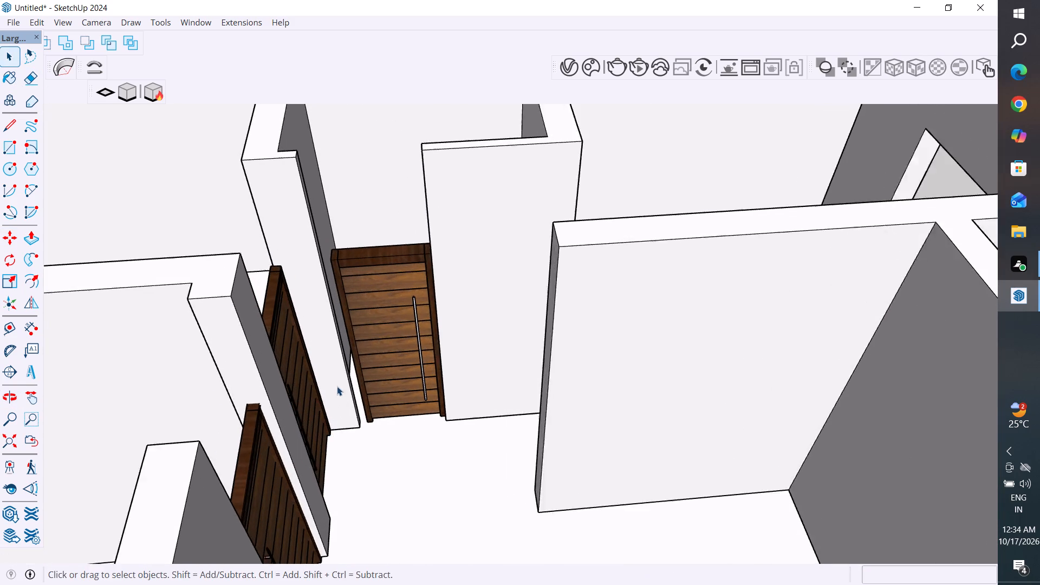
pyautogui.moveTo(389, 365); pyautogui.dragTo(415, 304, button='middle')
pyautogui.moveTo(374, 348); pyautogui.dragTo(349, 304, button='middle')
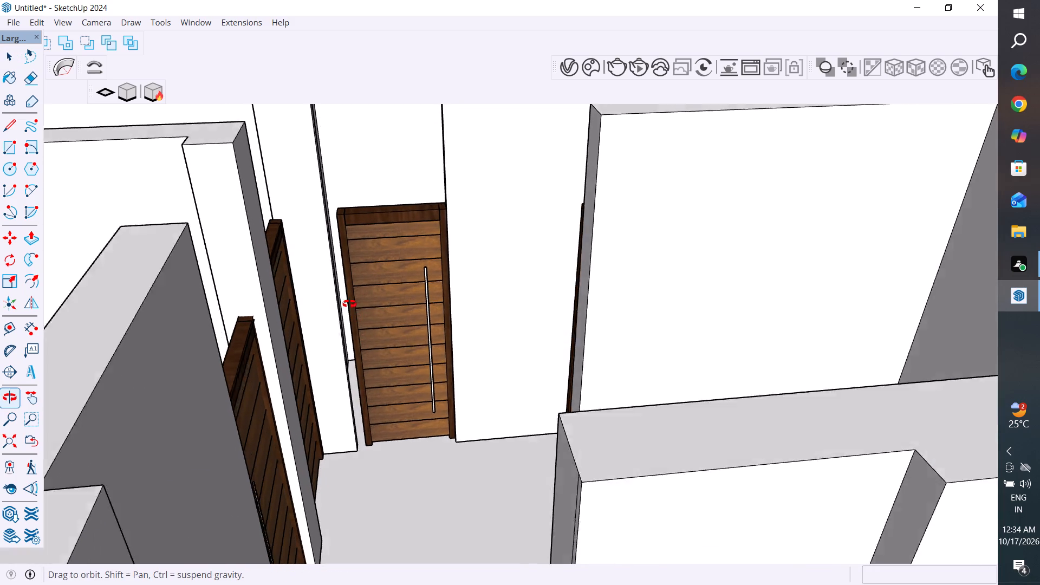
pyautogui.moveTo(349, 304); pyautogui.dragTo(362, 317, button='middle')
pyautogui.click(387, 322)
pyautogui.press('s')
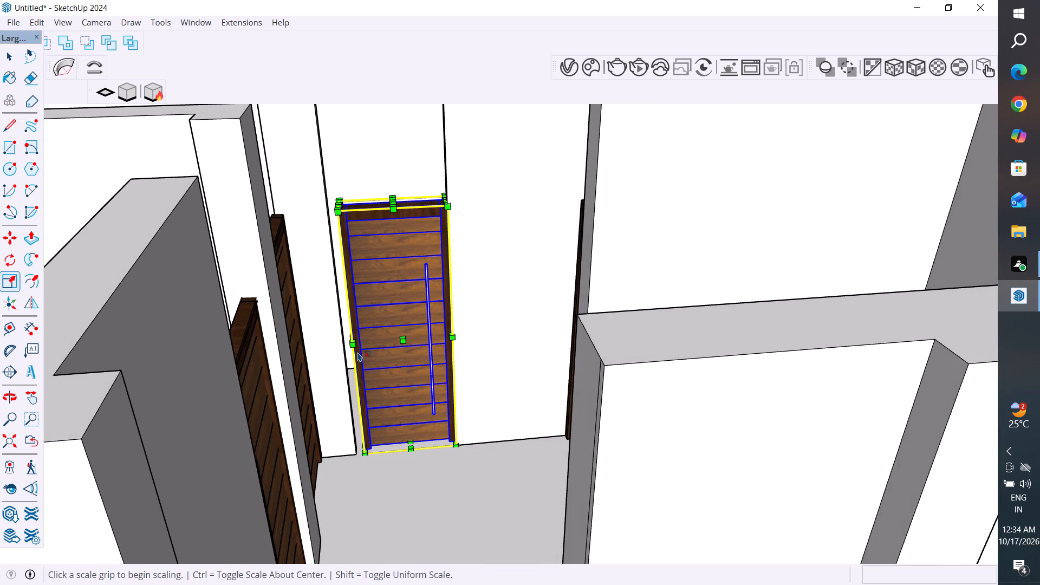
pyautogui.scroll(8, 355, 353)
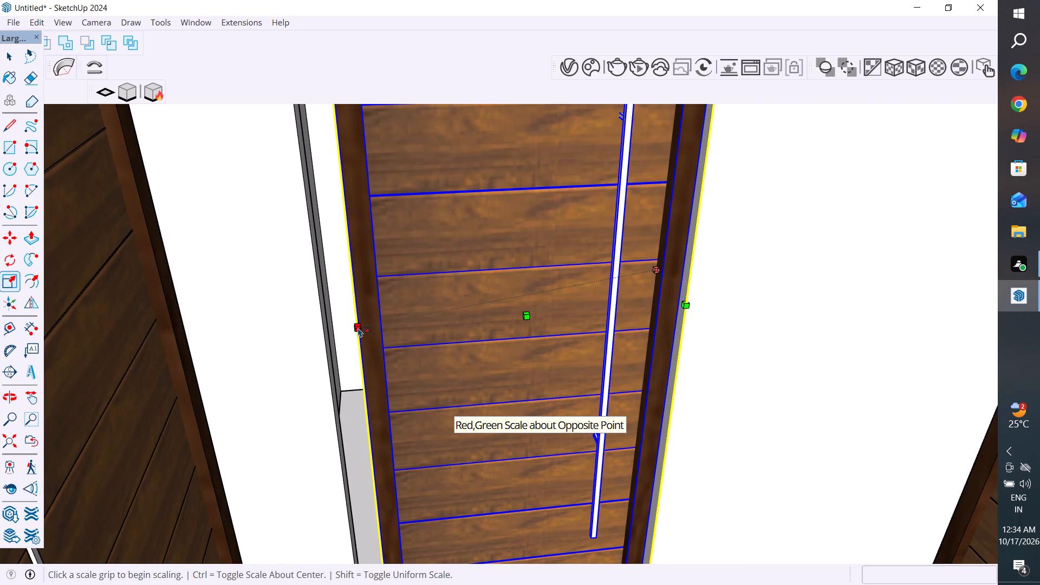
pyautogui.click(358, 328)
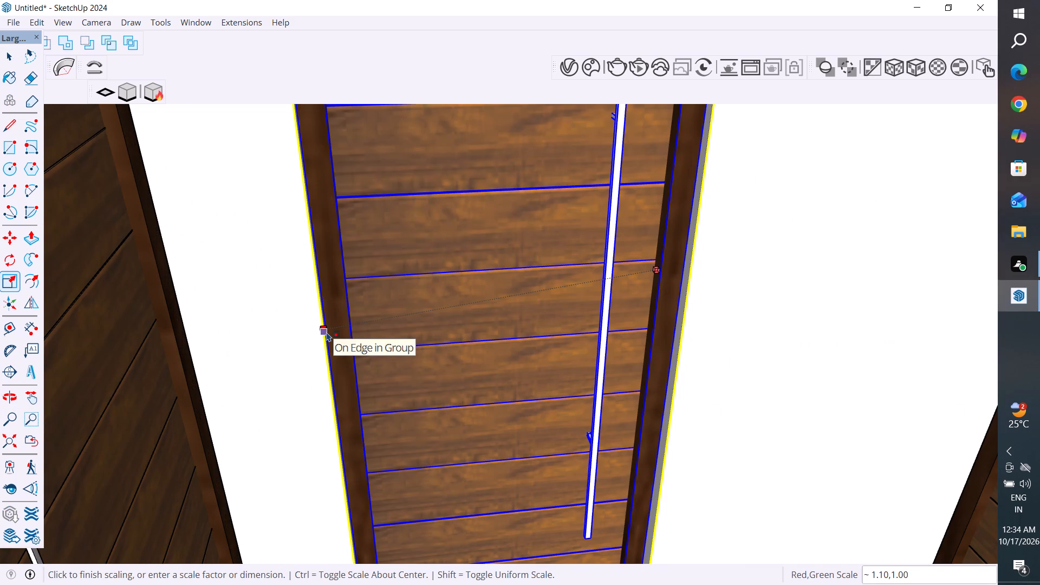
pyautogui.click(327, 332)
# Scale the small room's door from its top edge to 0.17 green and 1.21 blue, then deselect it.
pyautogui.scroll(-4, 531, 356)
pyautogui.moveTo(547, 339); pyautogui.dragTo(549, 531, button='middle')
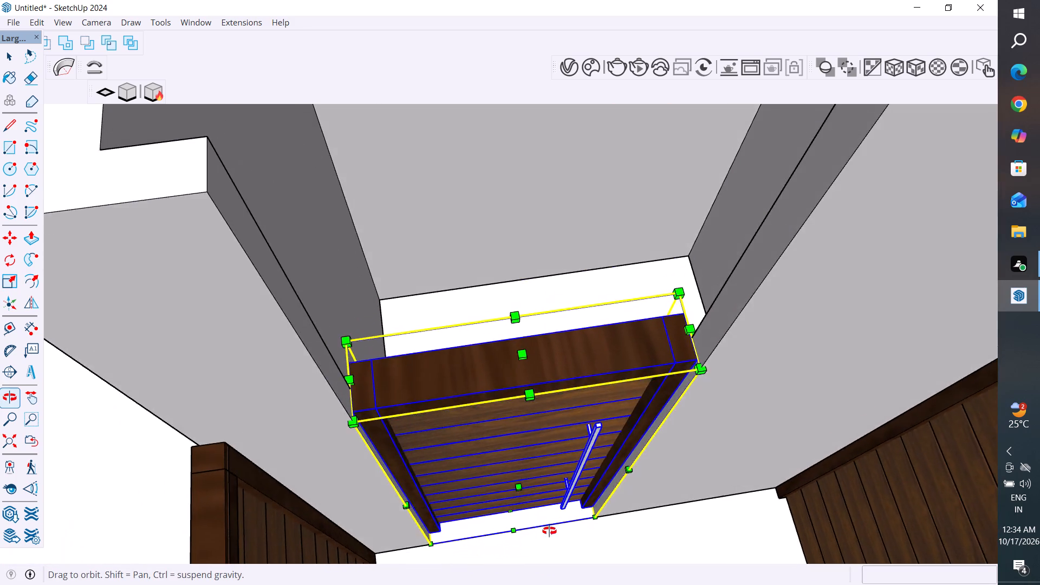
pyautogui.moveTo(549, 531); pyautogui.dragTo(537, 575, button='middle')
pyautogui.scroll(-2, 549, 376)
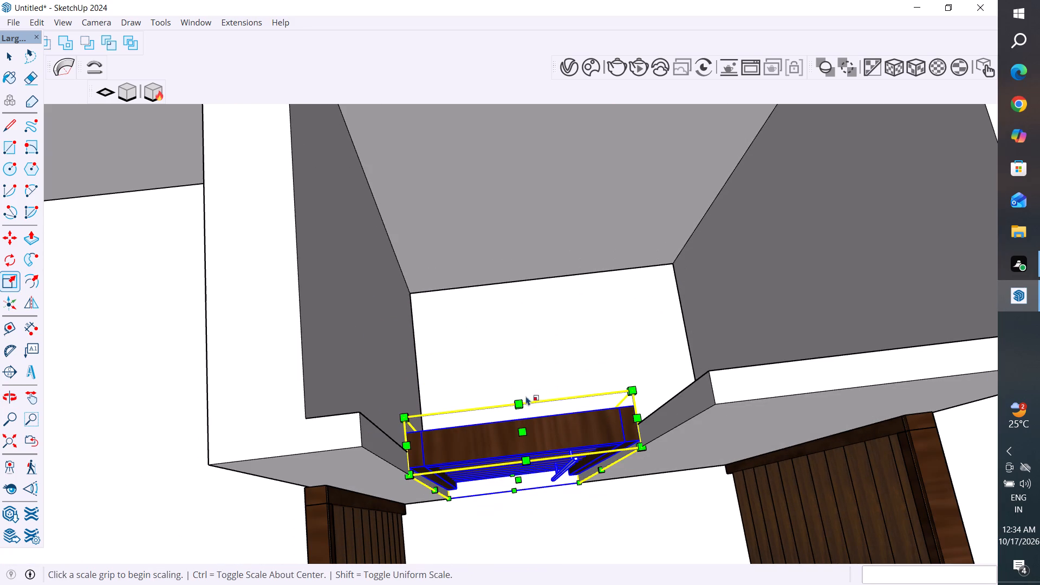
pyautogui.click(516, 402)
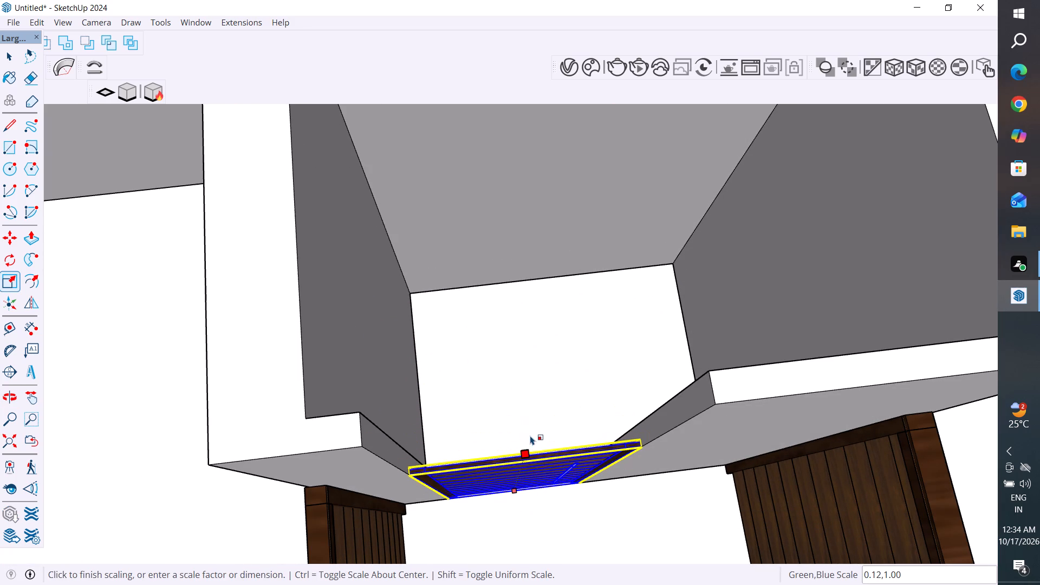
pyautogui.scroll(2, 530, 434)
pyautogui.moveTo(529, 434); pyautogui.dragTo(528, 489, button='middle')
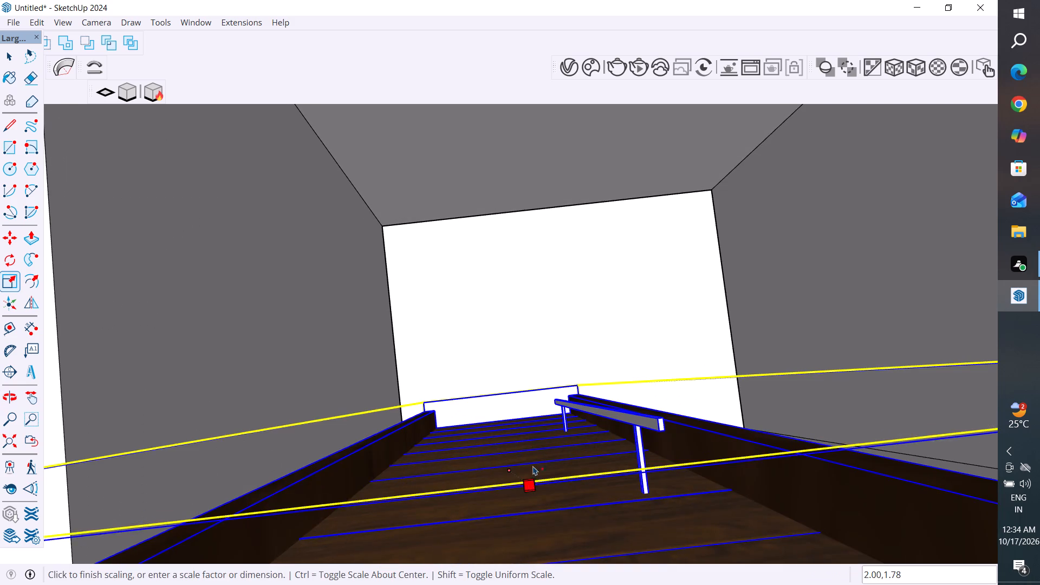
pyautogui.scroll(-6, 538, 447)
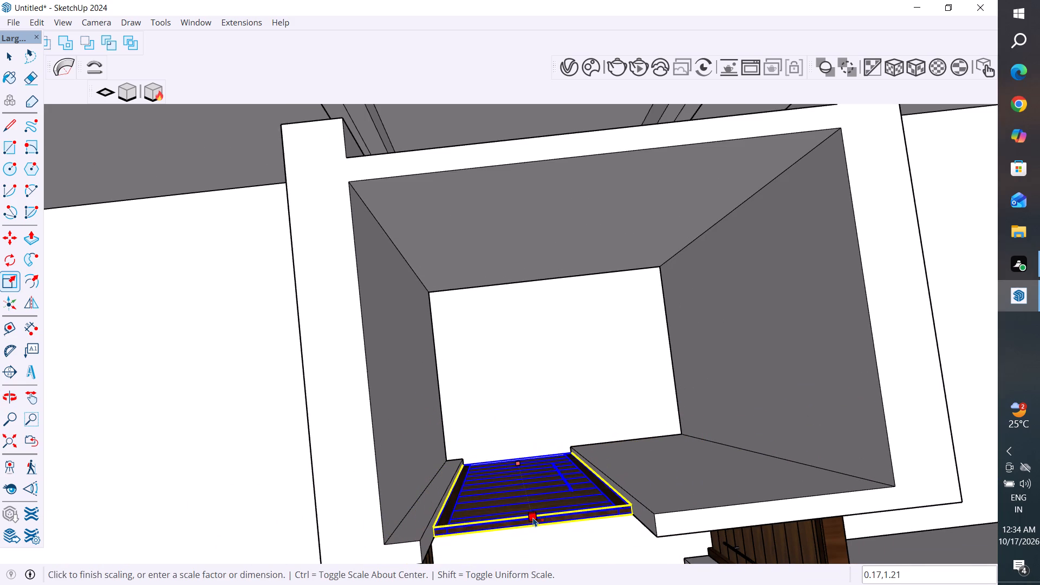
pyautogui.click(533, 517)
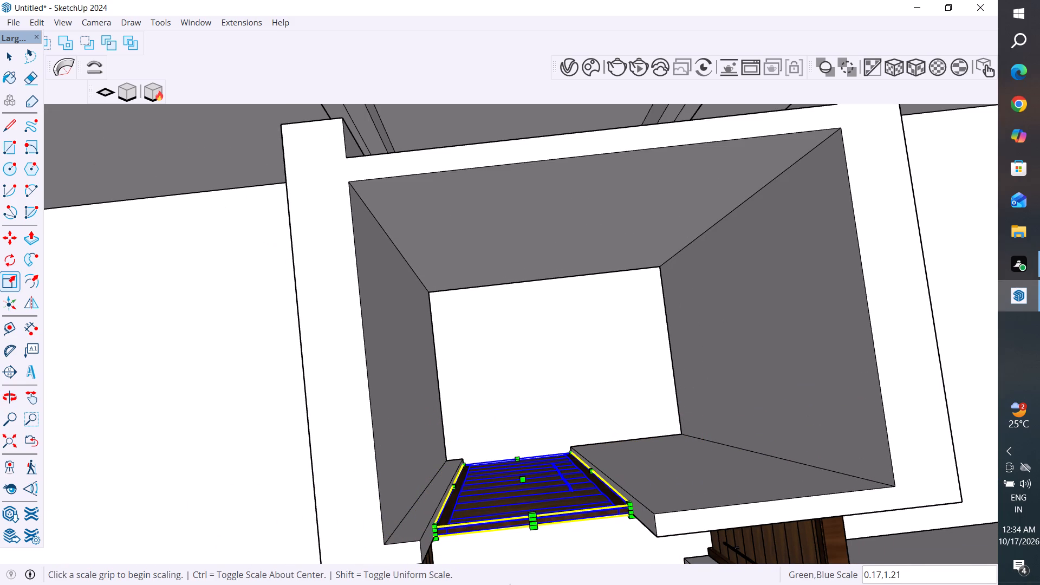
pyautogui.click(11, 56)
pyautogui.scroll(-5, 309, 237)
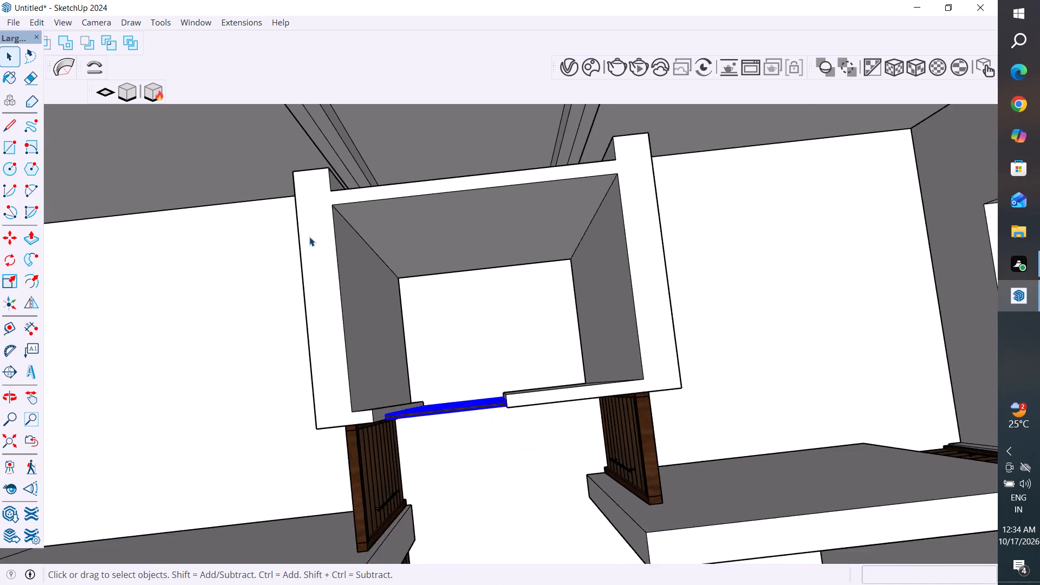
pyautogui.scroll(-18, 309, 237)
pyautogui.click(690, 237)
# Examine the house copy from several angles to review its fitted doors and the open spaces above them.
pyautogui.scroll(-7, 643, 239)
pyautogui.moveTo(573, 398); pyautogui.dragTo(555, 280, button='middle')
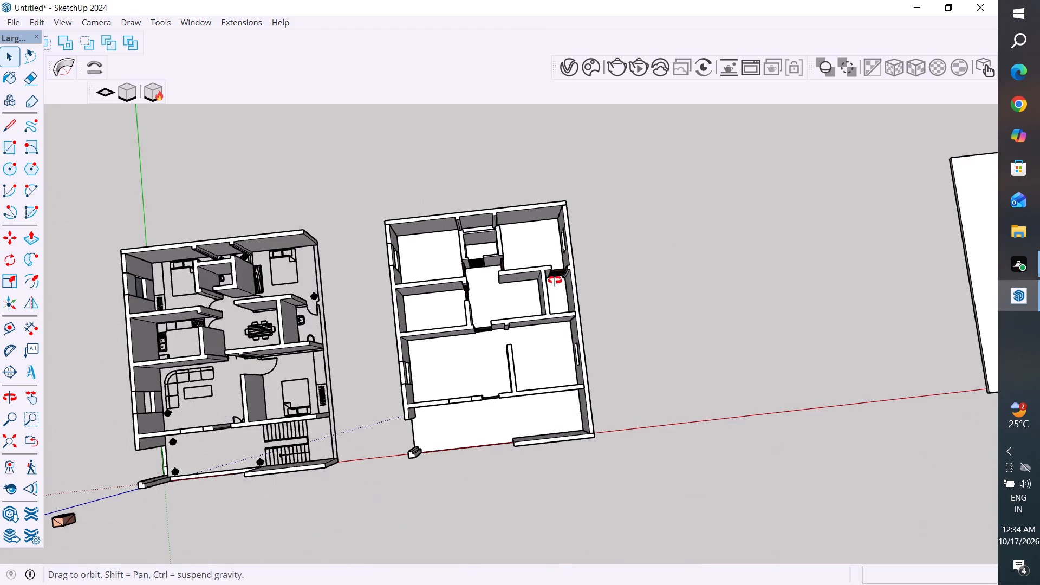
pyautogui.moveTo(555, 280); pyautogui.dragTo(543, 91, button='middle')
pyautogui.scroll(2, 542, 376)
pyautogui.moveTo(528, 358); pyautogui.dragTo(369, 430, button='middle')
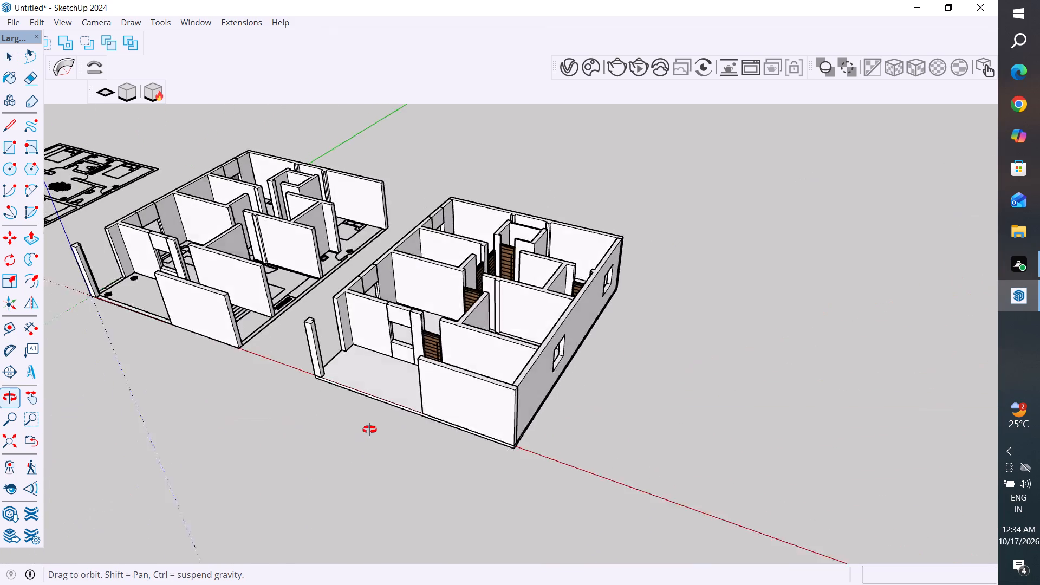
pyautogui.moveTo(369, 430); pyautogui.dragTo(357, 451, button='middle')
pyautogui.scroll(8, 614, 276)
pyautogui.moveTo(662, 318); pyautogui.dragTo(475, 427, button='middle')
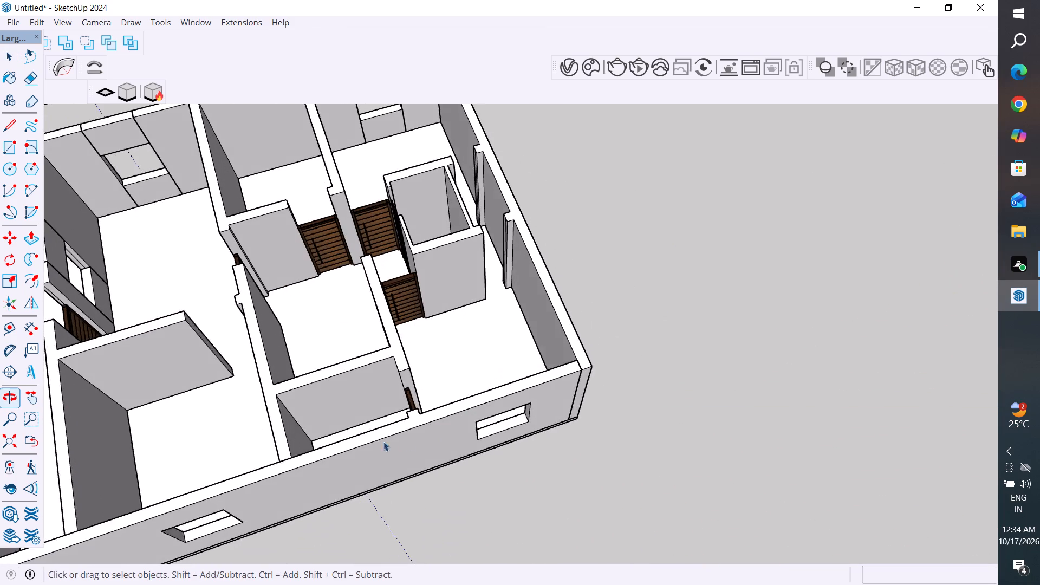
pyautogui.scroll(4, 368, 416)
pyautogui.moveTo(427, 428); pyautogui.dragTo(608, 405, button='middle')
pyautogui.scroll(1, 606, 405)
pyautogui.scroll(-7, 709, 370)
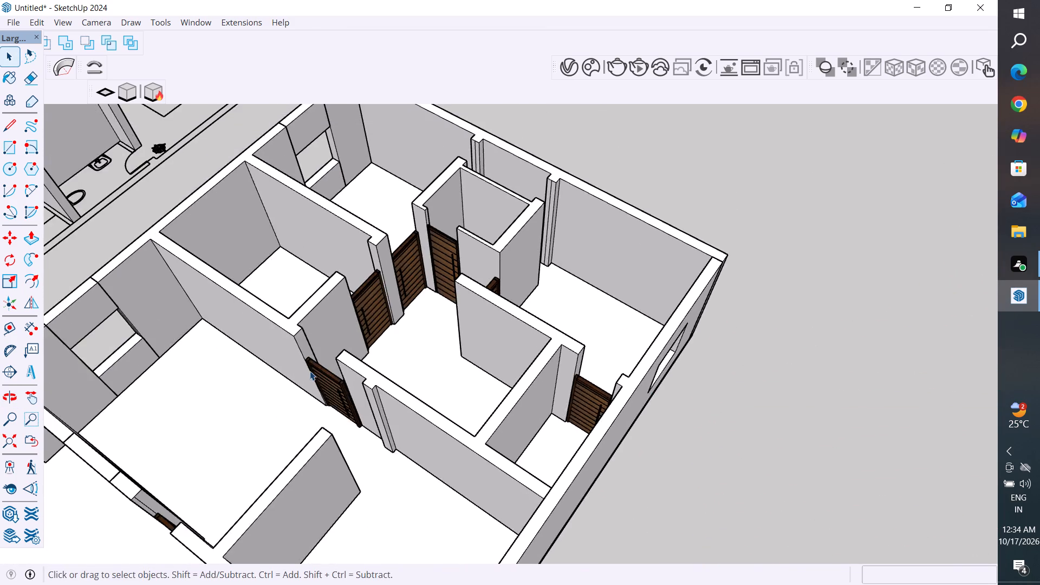
# Copy the wall panel above the front window about 4' 11 3/16" along the wall to above the front door, then deselect it.
pyautogui.scroll(1, 310, 371)
pyautogui.moveTo(310, 371); pyautogui.dragTo(543, 209, button='middle')
pyautogui.click(339, 409)
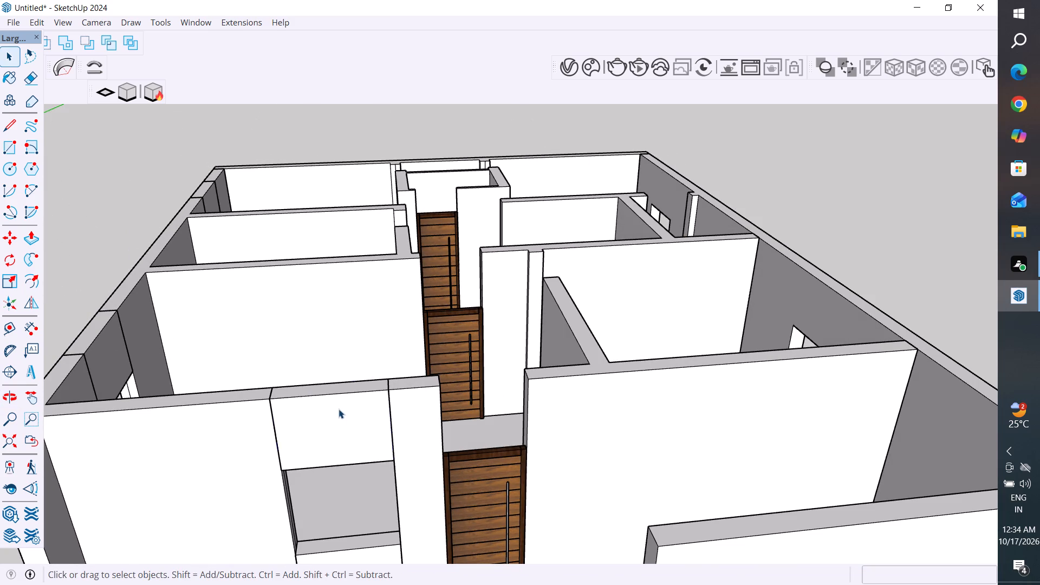
pyautogui.scroll(-4, 363, 382)
pyautogui.press('m')
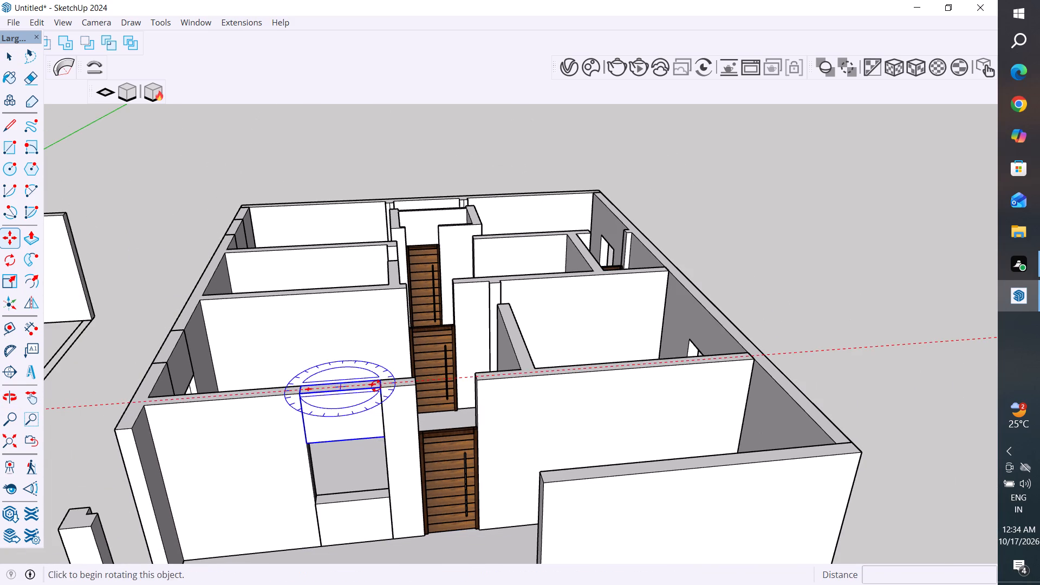
pyautogui.click(381, 387)
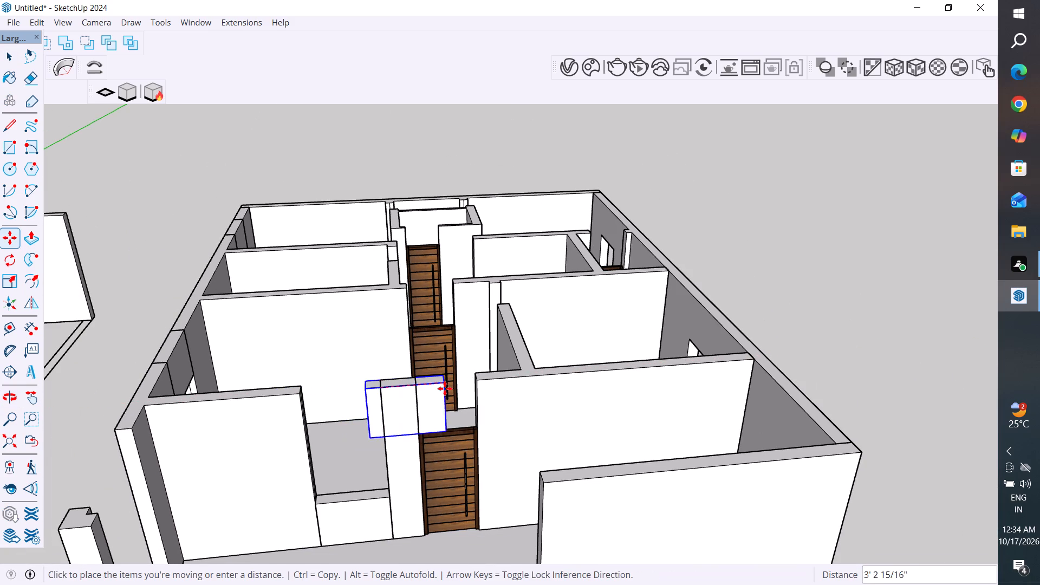
pyautogui.scroll(2, 477, 386)
pyautogui.click(481, 382)
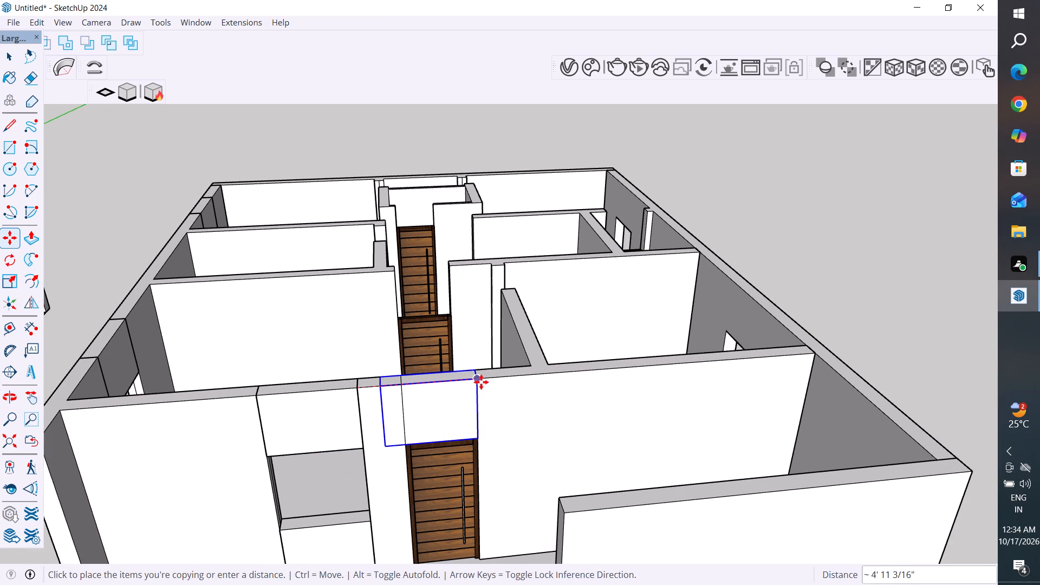
pyautogui.press('Escape')
pyautogui.press('Escape')
pyautogui.press('Escape')
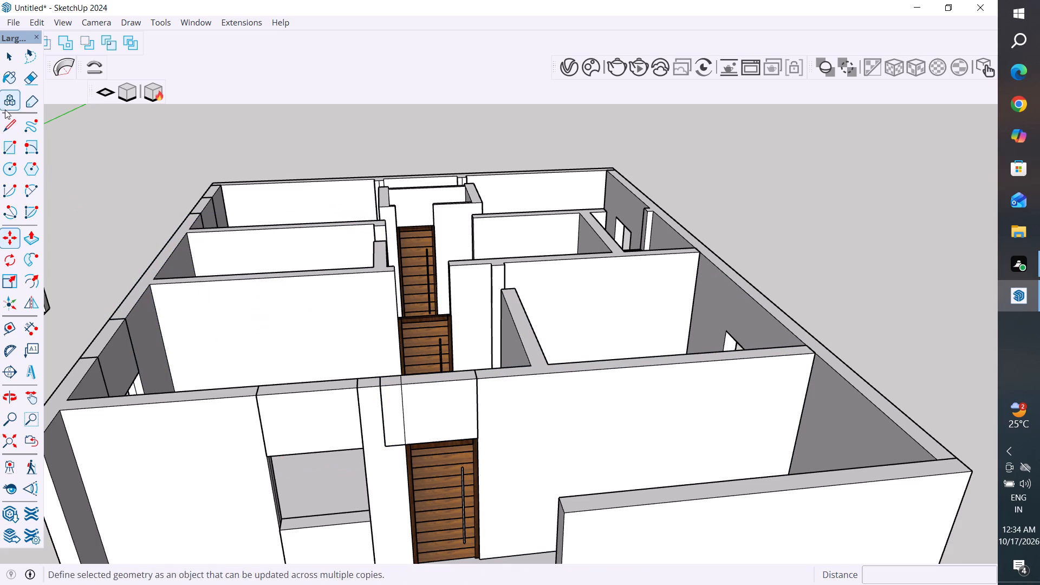
pyautogui.click(5, 51)
pyautogui.click(297, 117)
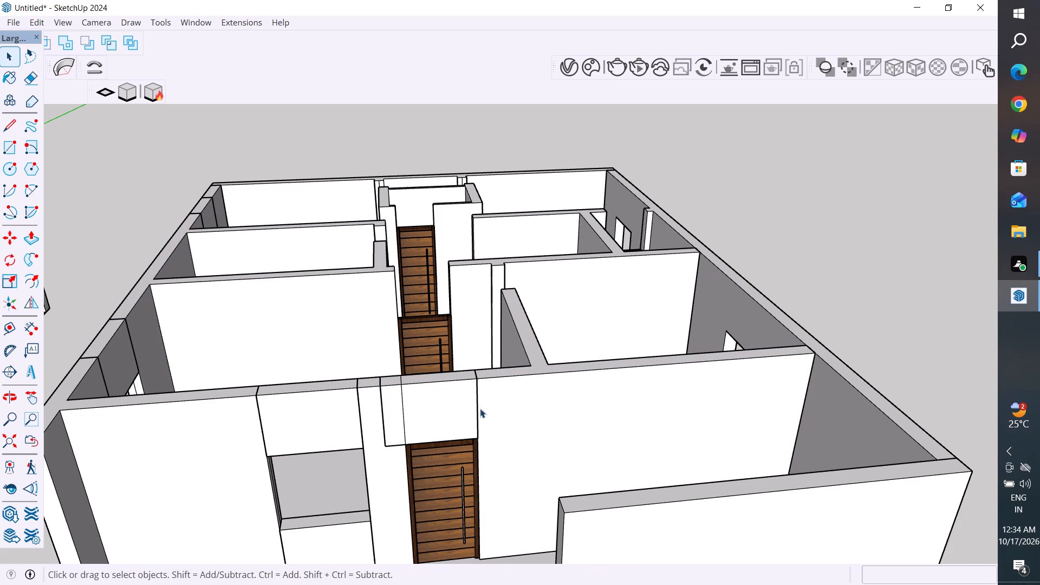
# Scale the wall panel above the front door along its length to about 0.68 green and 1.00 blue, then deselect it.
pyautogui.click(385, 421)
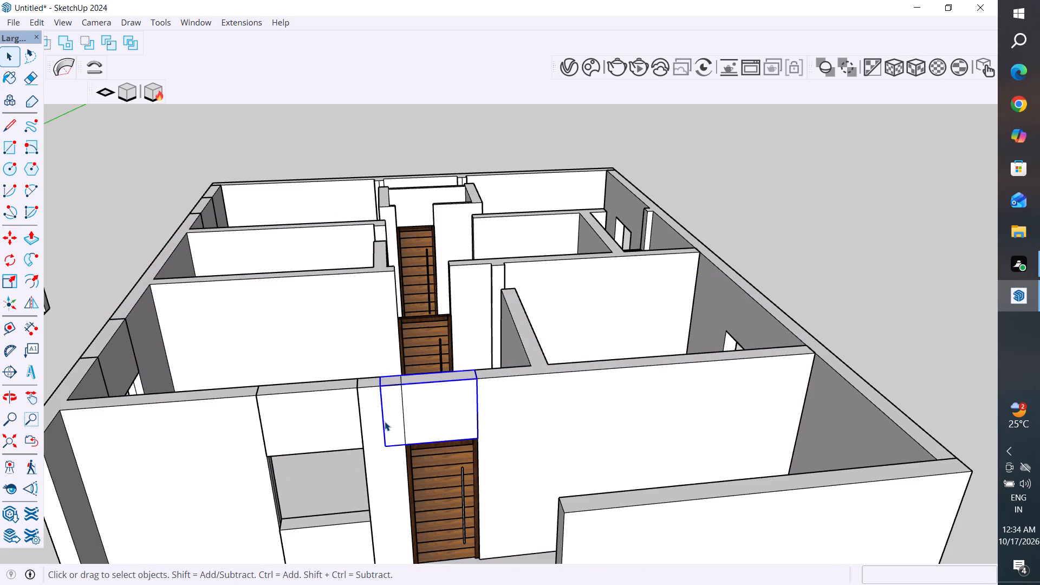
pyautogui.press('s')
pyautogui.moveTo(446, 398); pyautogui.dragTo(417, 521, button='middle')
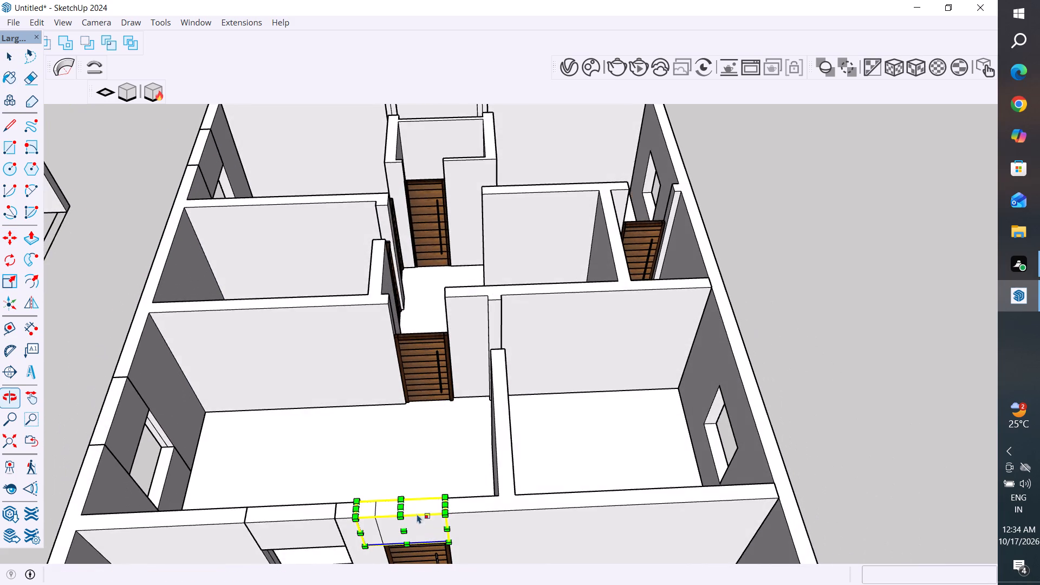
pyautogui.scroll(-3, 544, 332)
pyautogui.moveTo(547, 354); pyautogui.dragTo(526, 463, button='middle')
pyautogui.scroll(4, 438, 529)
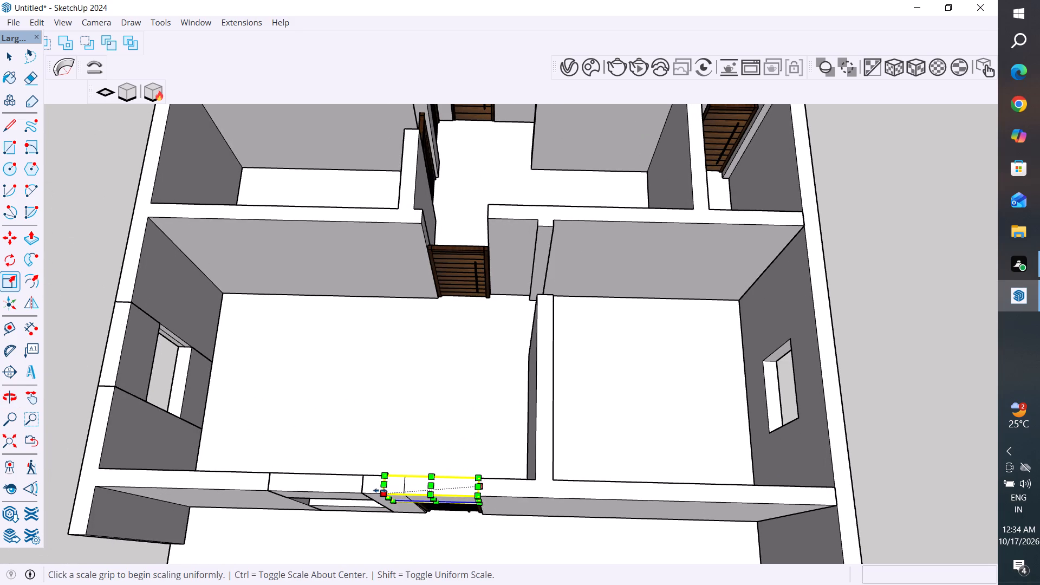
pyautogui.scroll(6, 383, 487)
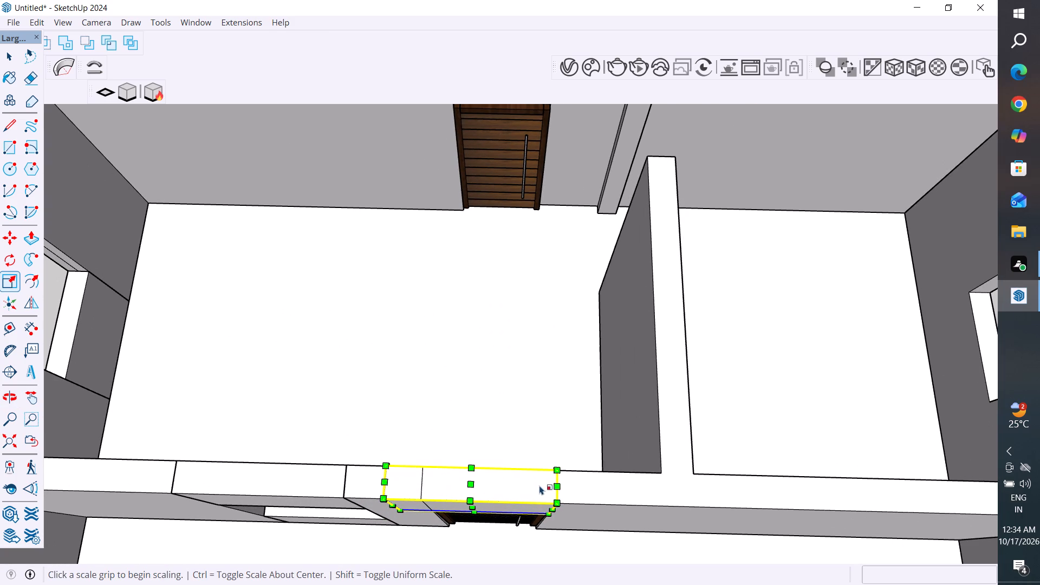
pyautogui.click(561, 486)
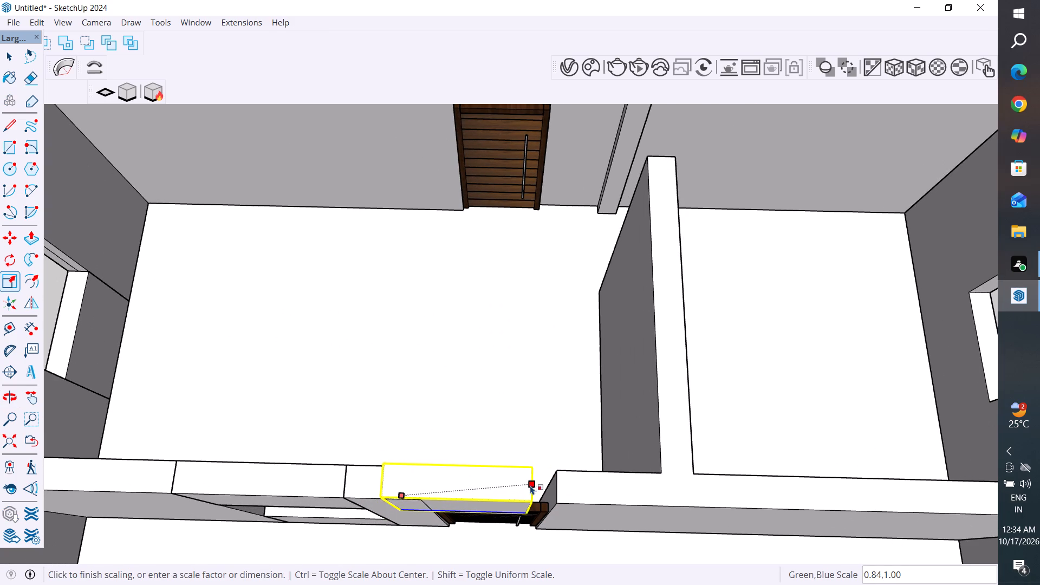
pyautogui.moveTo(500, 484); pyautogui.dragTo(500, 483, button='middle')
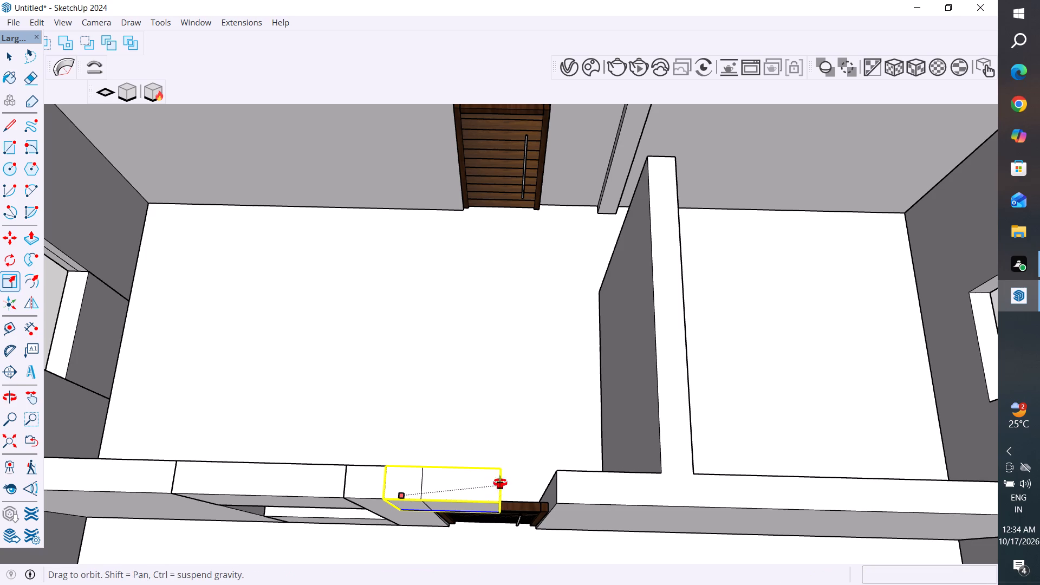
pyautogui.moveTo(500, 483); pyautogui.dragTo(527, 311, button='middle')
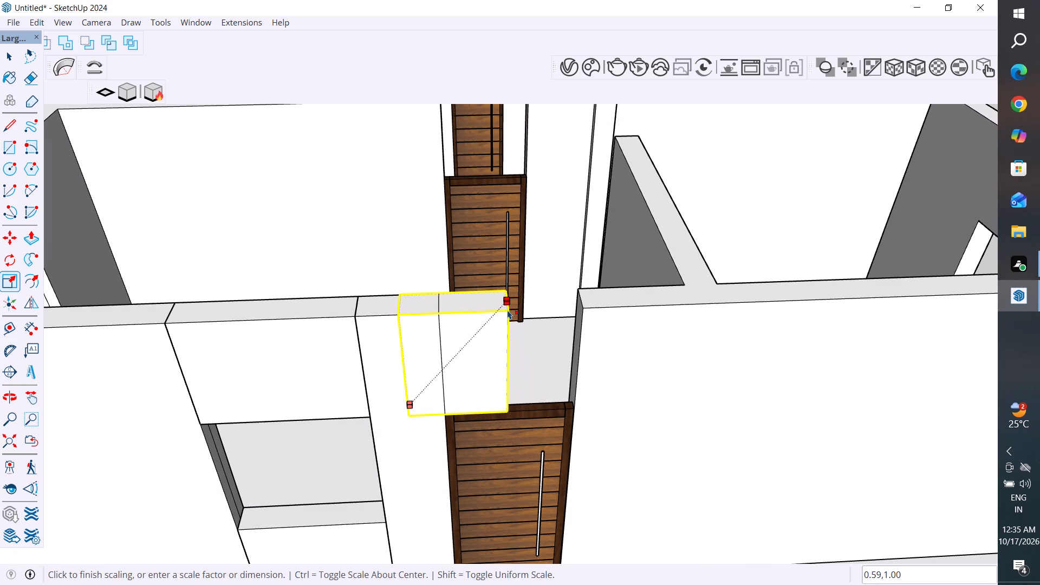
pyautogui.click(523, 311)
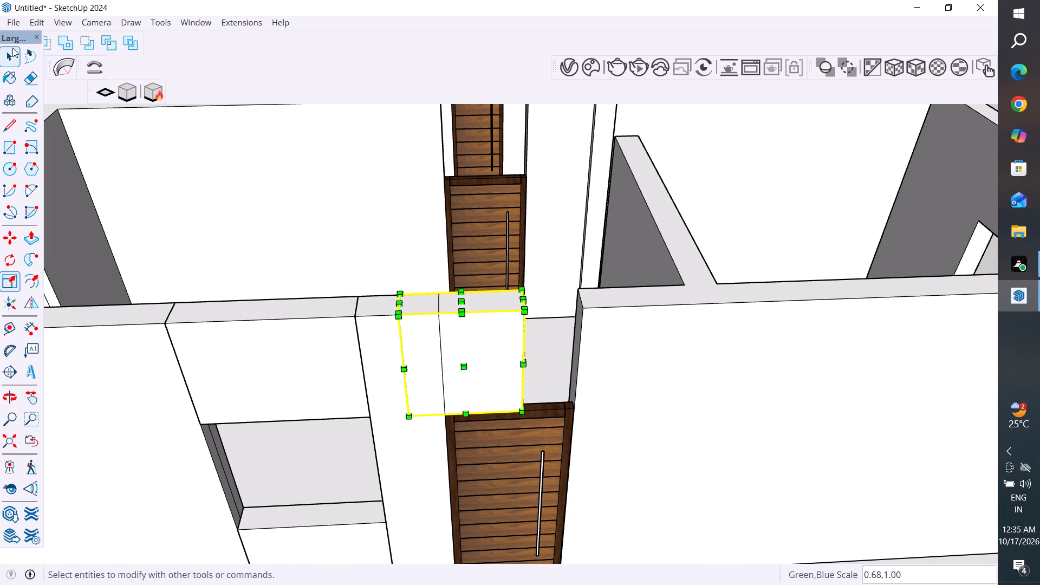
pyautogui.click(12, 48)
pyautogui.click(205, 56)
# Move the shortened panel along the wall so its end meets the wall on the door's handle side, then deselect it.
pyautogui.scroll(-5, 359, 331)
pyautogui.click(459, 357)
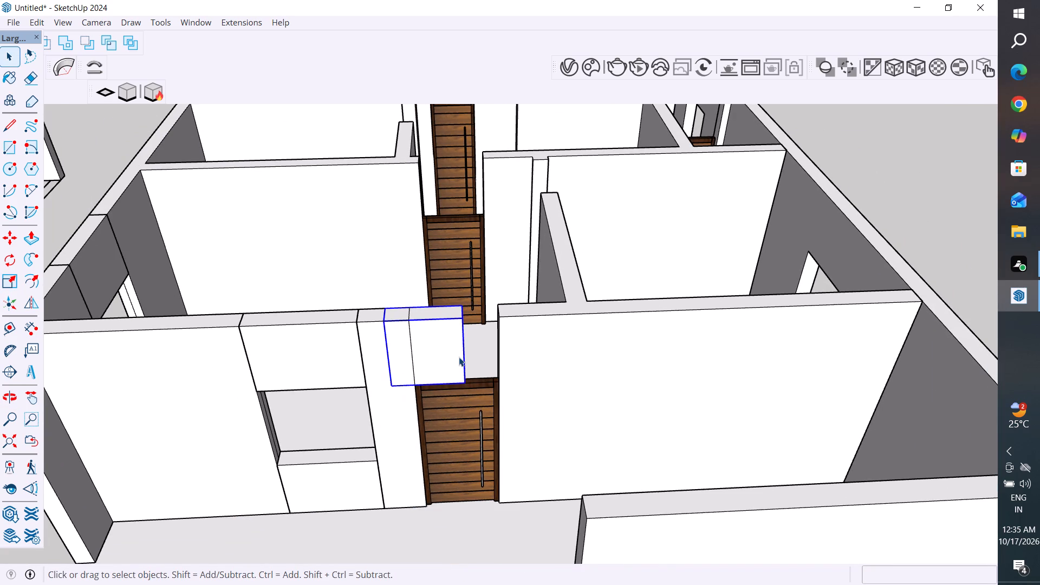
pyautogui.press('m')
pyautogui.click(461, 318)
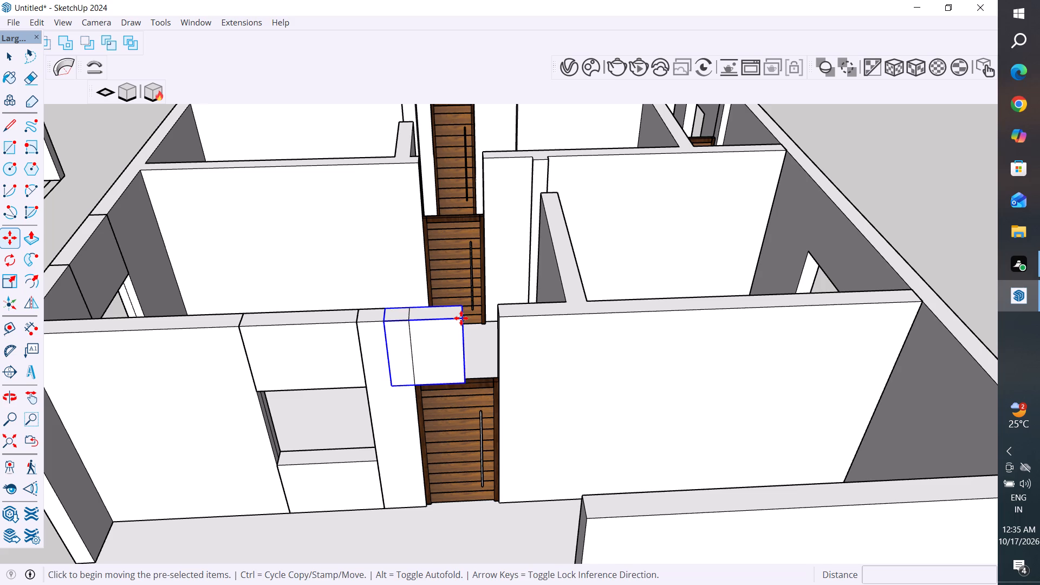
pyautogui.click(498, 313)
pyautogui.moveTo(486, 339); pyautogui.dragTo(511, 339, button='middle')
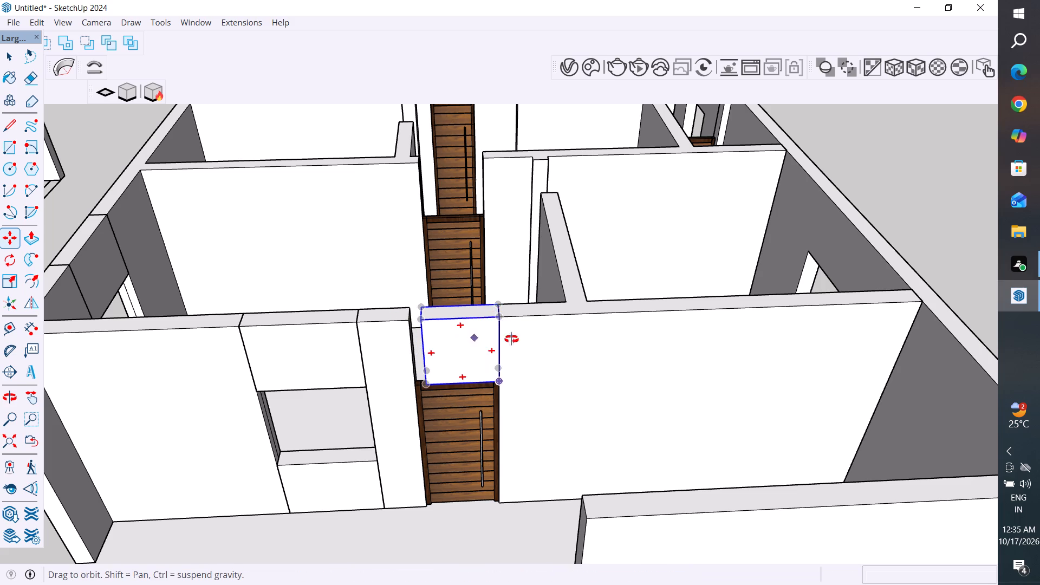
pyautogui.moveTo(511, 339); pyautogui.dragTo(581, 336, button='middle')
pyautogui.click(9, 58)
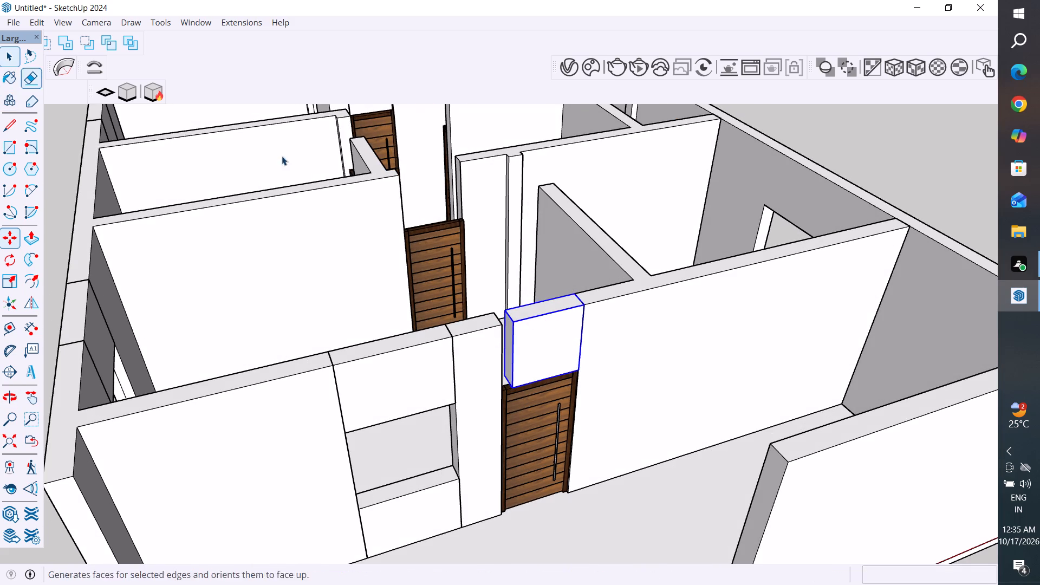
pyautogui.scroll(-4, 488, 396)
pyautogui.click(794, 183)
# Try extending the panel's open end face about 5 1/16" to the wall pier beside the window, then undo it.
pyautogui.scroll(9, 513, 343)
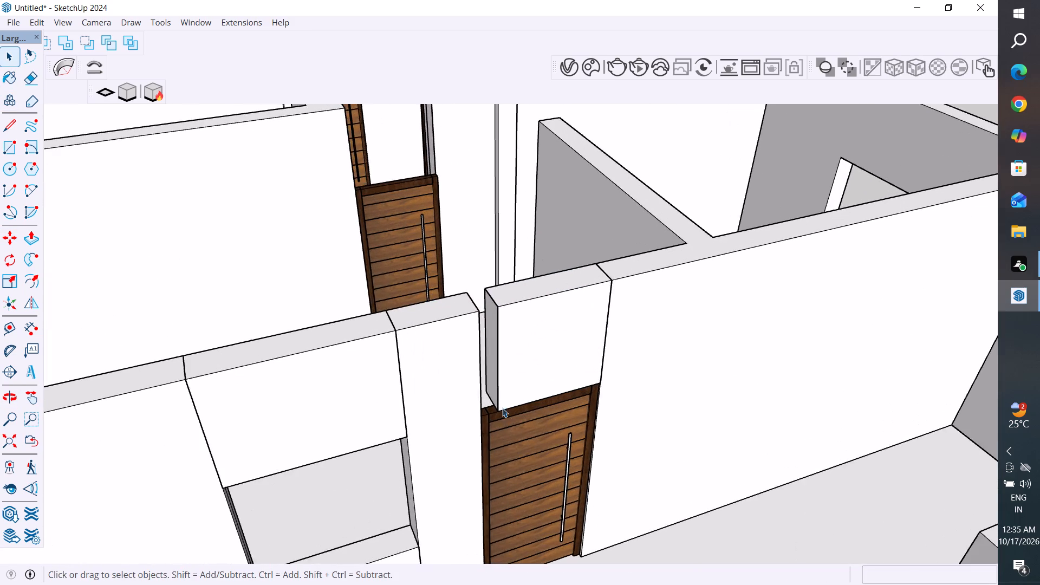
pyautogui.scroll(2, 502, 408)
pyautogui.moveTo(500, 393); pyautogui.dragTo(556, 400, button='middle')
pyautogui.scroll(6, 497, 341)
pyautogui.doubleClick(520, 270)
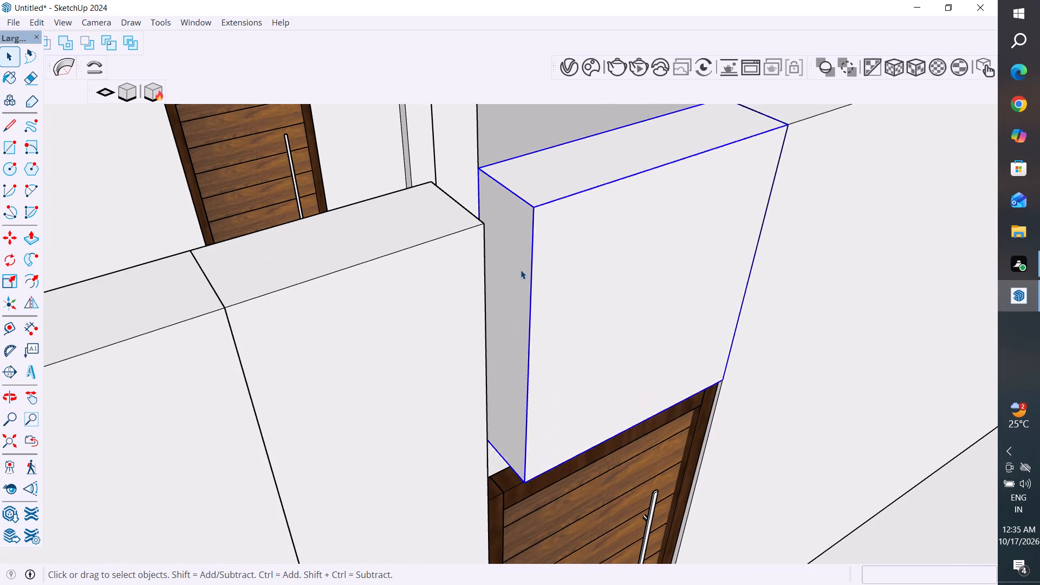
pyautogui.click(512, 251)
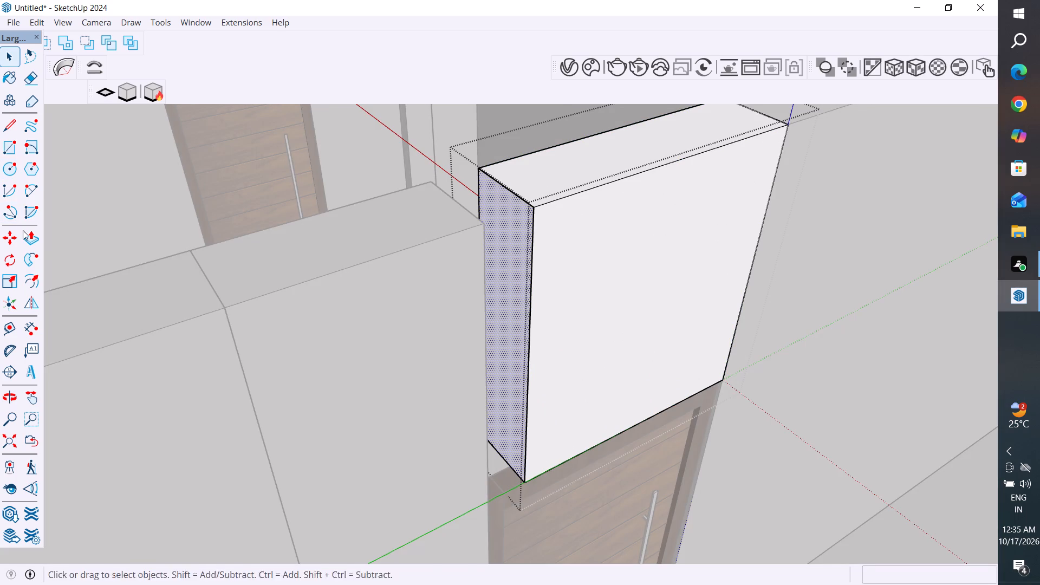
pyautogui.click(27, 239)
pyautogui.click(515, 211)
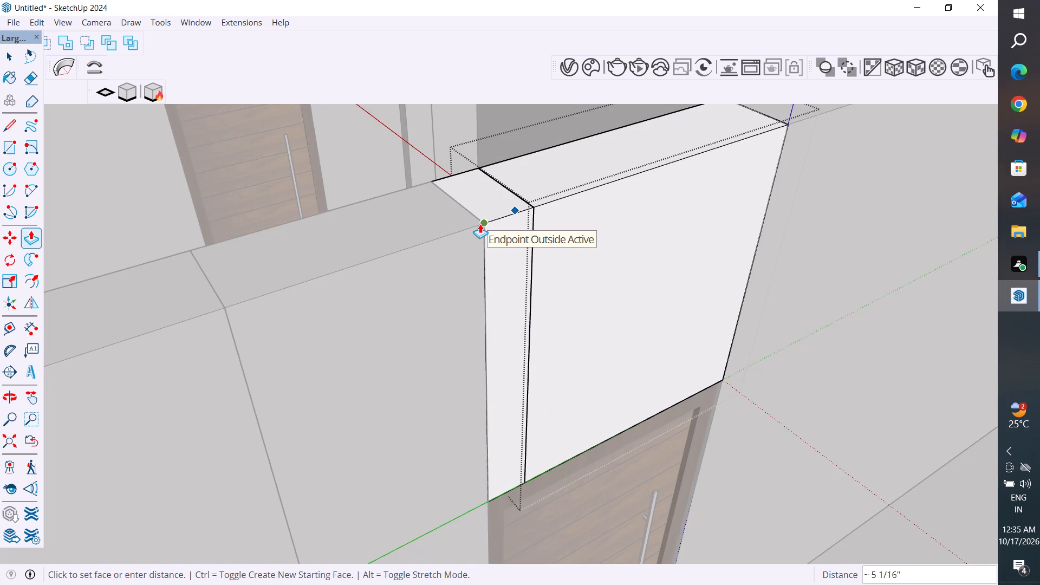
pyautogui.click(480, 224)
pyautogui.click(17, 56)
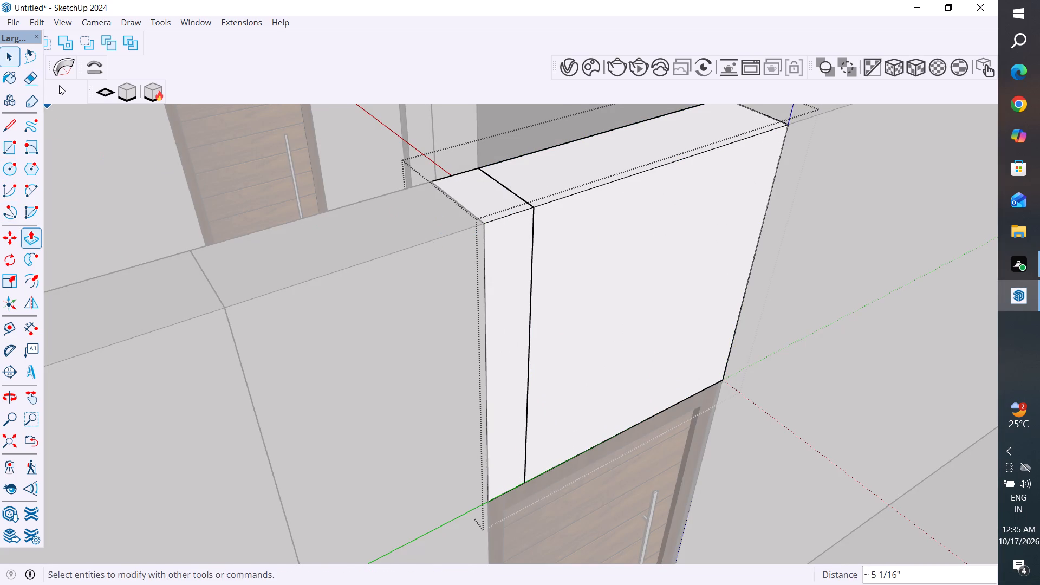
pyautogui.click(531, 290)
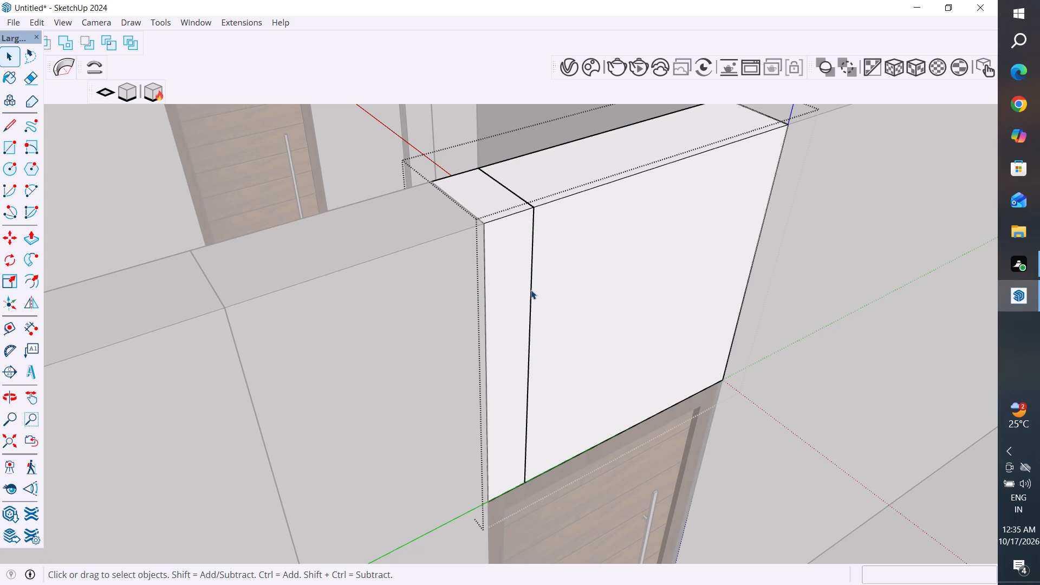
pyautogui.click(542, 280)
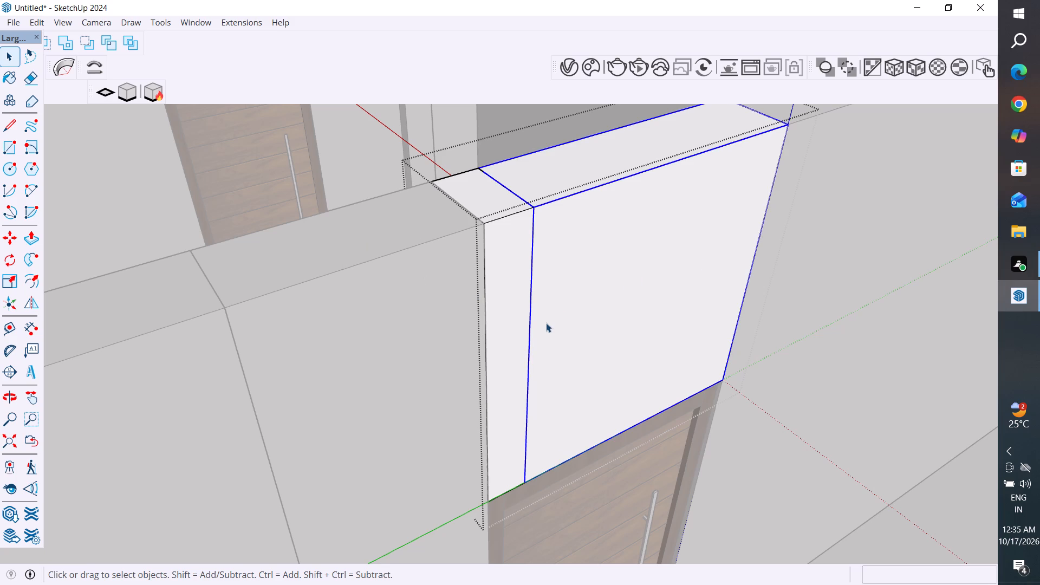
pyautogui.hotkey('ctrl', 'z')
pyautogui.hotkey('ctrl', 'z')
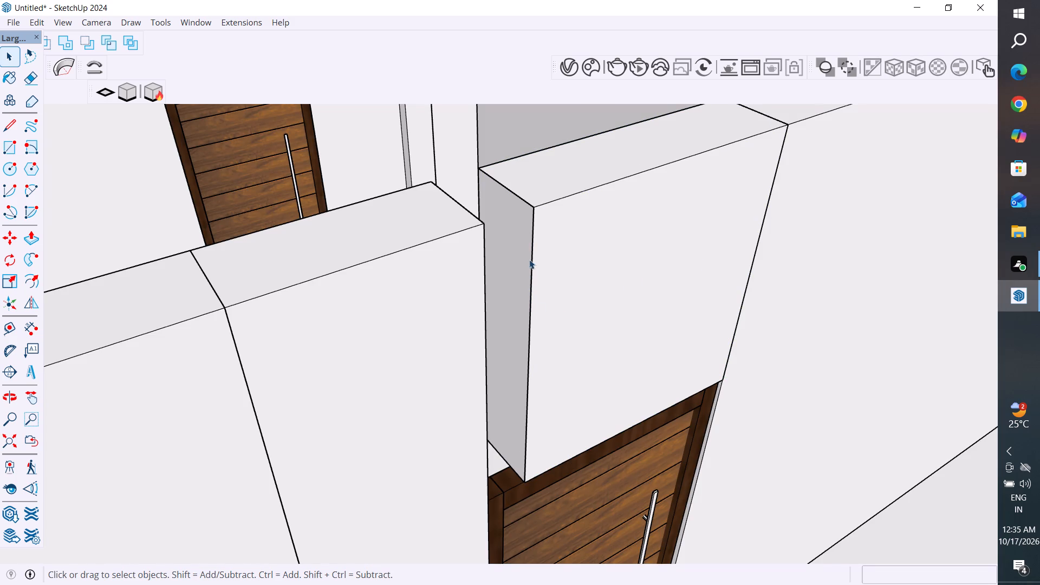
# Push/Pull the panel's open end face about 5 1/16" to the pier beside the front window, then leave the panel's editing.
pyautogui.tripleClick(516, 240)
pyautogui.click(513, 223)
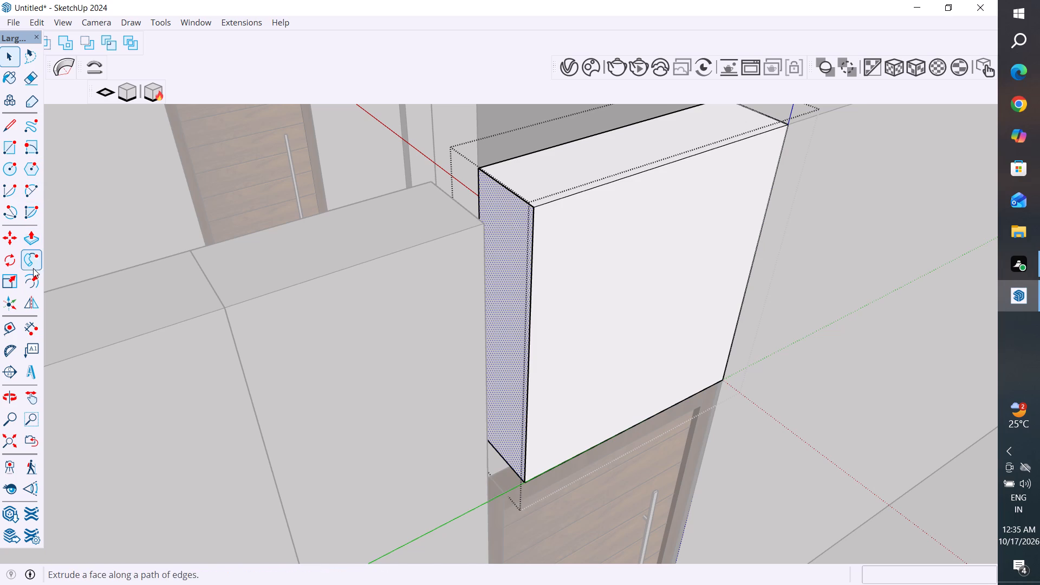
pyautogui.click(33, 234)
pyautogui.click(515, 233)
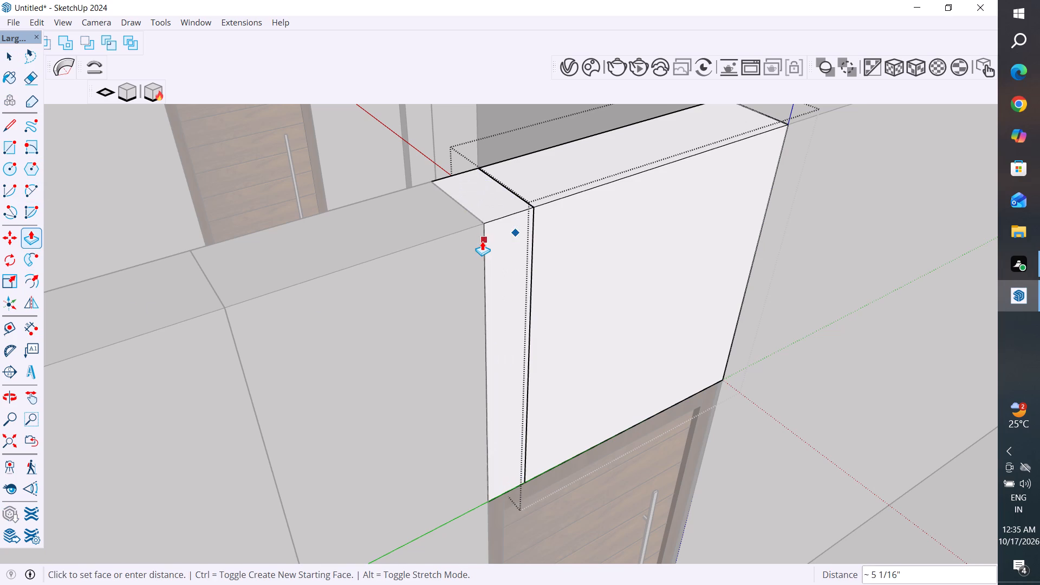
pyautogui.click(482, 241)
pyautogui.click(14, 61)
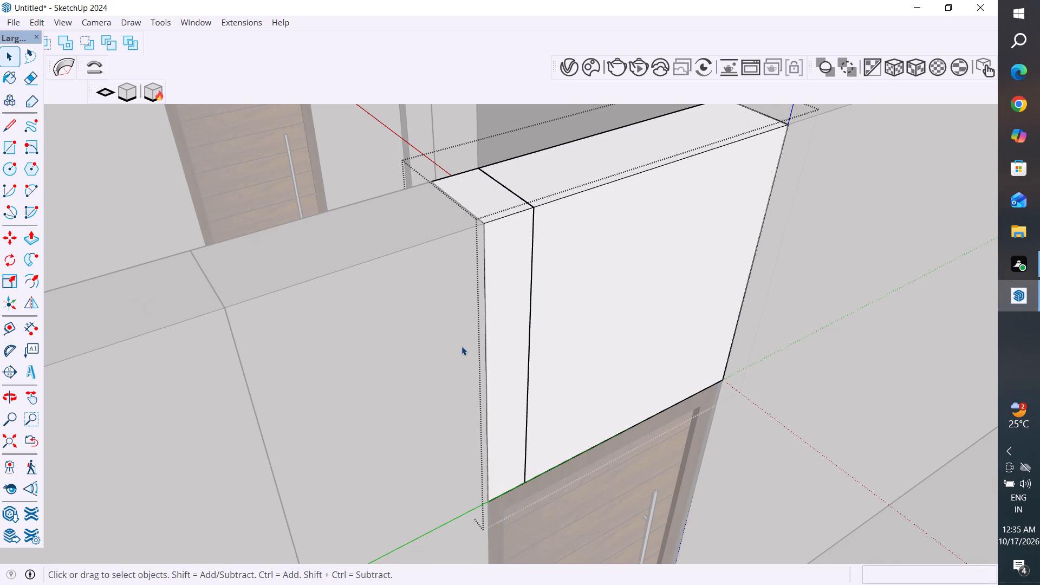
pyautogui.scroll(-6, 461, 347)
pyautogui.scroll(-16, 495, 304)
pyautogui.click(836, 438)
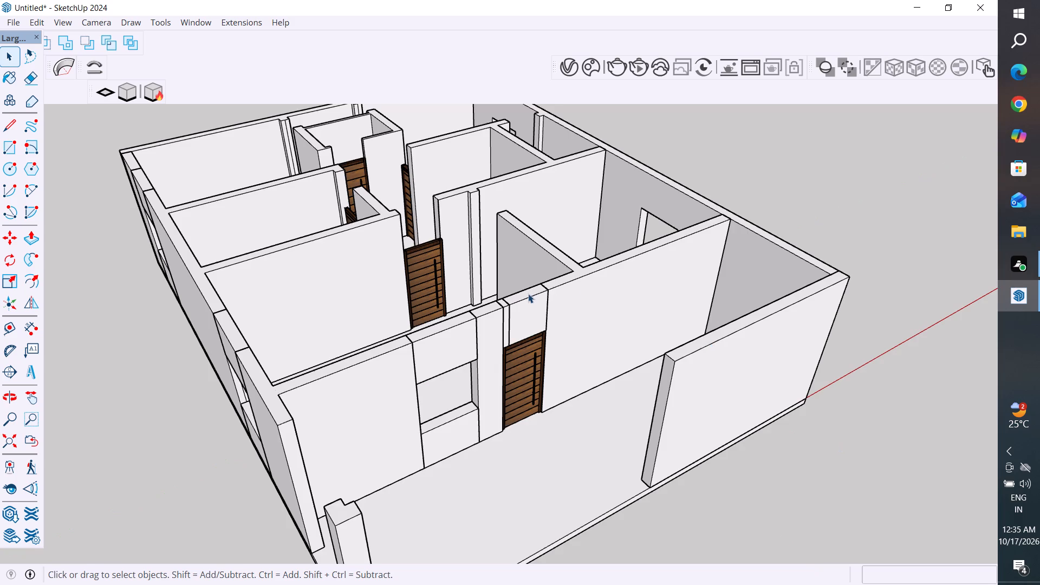
# Delete the wall panel above the front door.
pyautogui.scroll(5, 528, 294)
pyautogui.moveTo(596, 328); pyautogui.dragTo(528, 388, button='middle')
pyautogui.scroll(4, 454, 342)
pyautogui.click(413, 468)
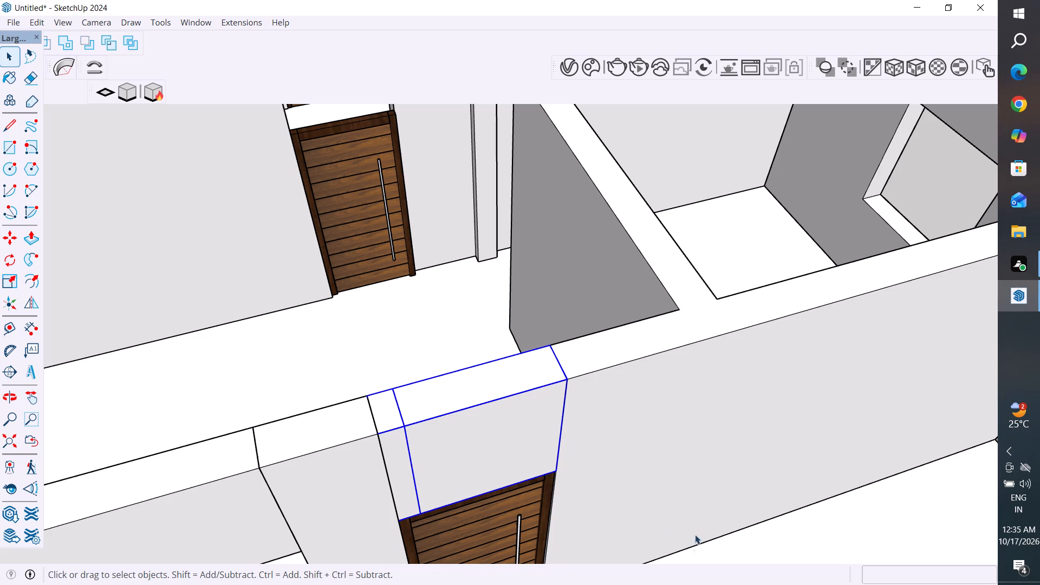
pyautogui.scroll(-13, 436, 296)
pyautogui.click(712, 212)
pyautogui.scroll(4, 421, 358)
pyautogui.click(439, 353)
pyautogui.press('Delete')
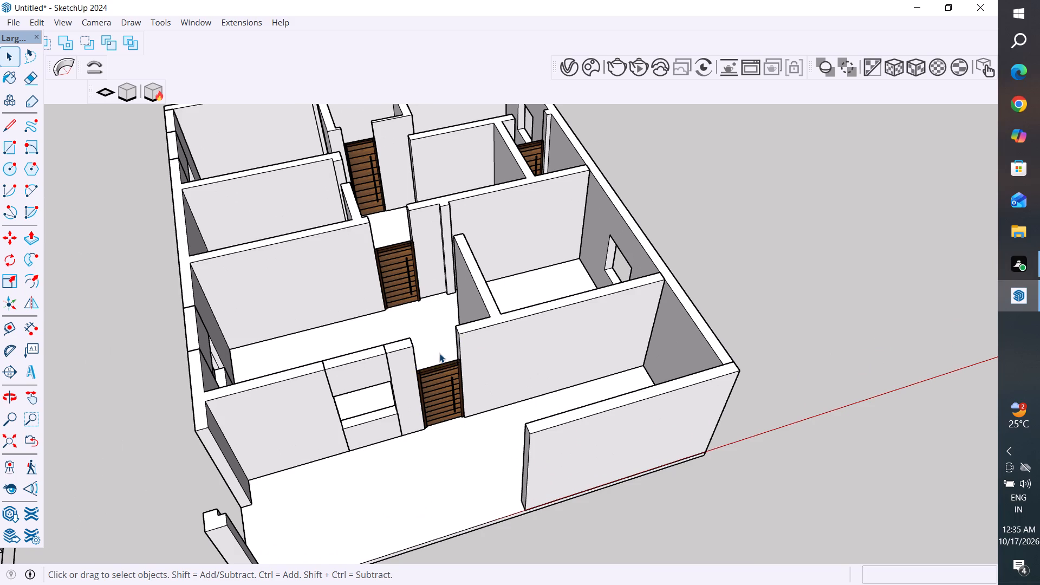
# Copy the wall panel above the front window about 32' 7 7/8" to the open space outside the house, then deselect it.
pyautogui.click(362, 367)
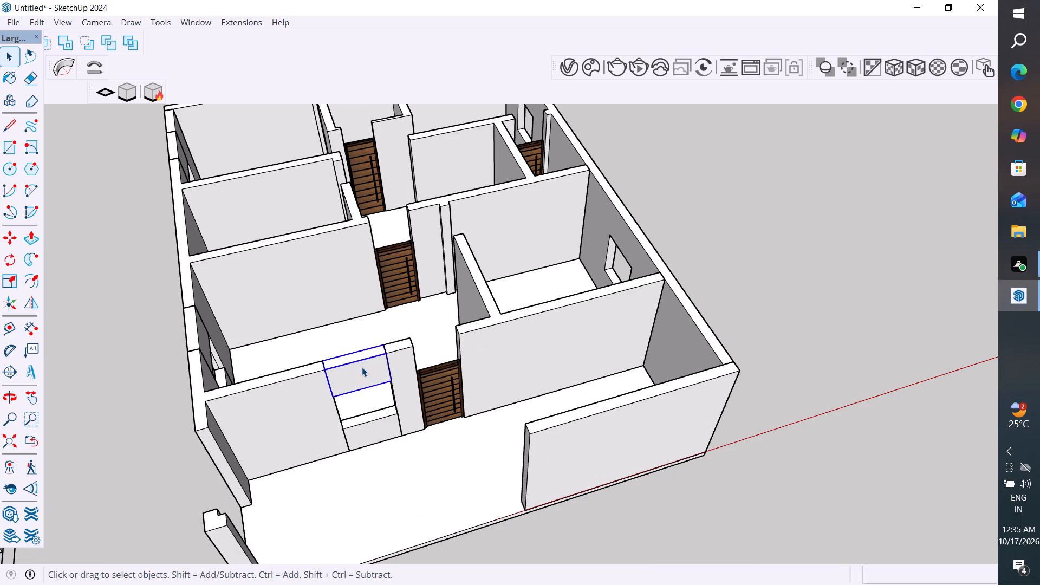
pyautogui.press('m')
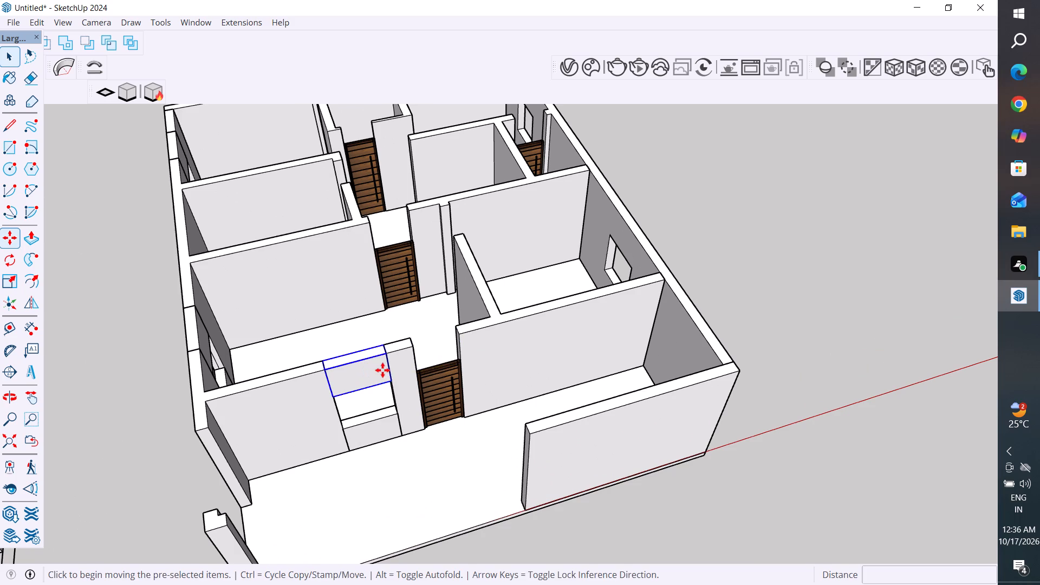
pyautogui.click(390, 383)
pyautogui.scroll(-2, 502, 244)
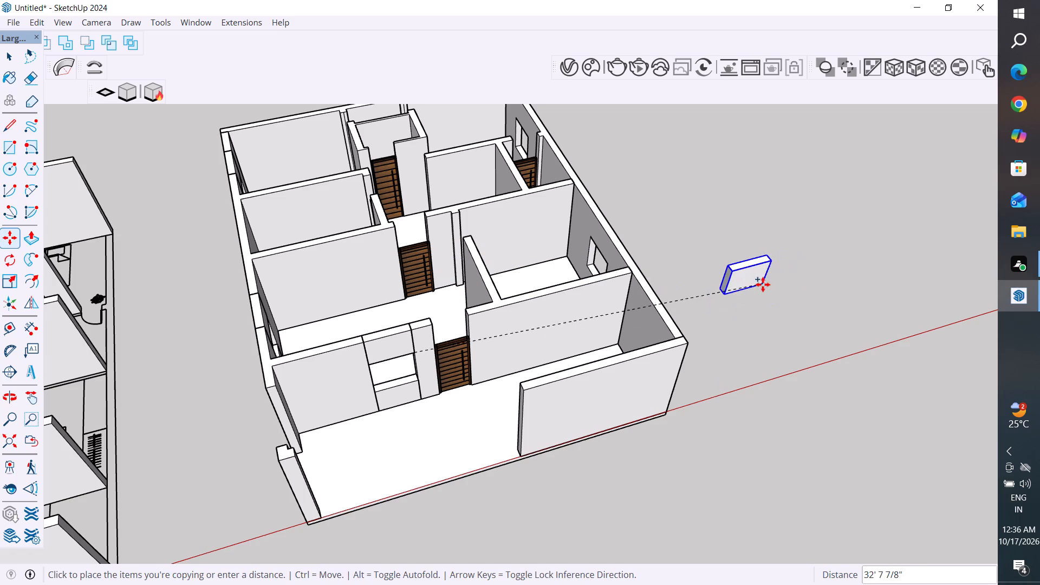
pyautogui.click(763, 284)
pyautogui.click(10, 56)
pyautogui.click(745, 203)
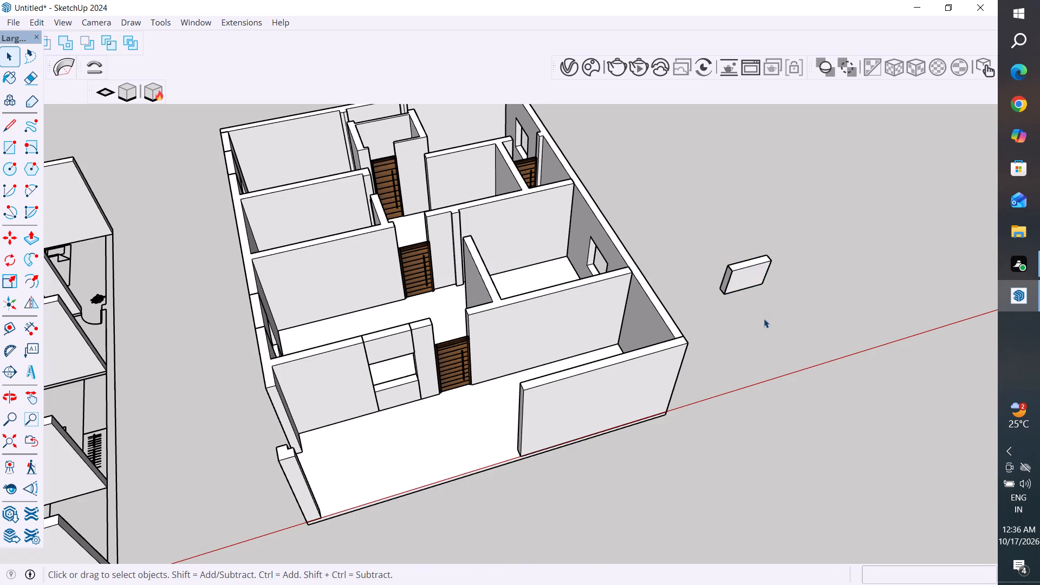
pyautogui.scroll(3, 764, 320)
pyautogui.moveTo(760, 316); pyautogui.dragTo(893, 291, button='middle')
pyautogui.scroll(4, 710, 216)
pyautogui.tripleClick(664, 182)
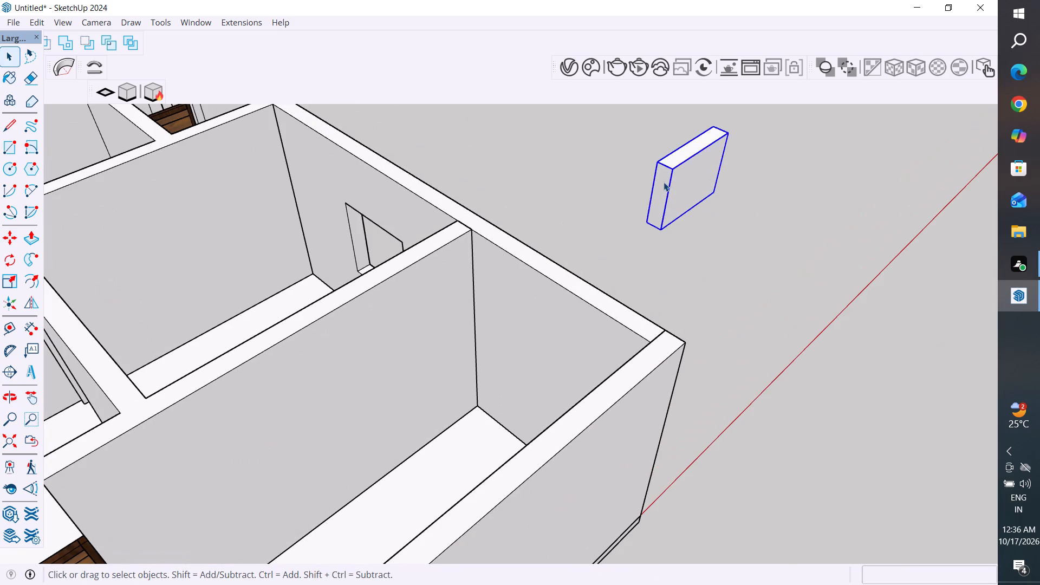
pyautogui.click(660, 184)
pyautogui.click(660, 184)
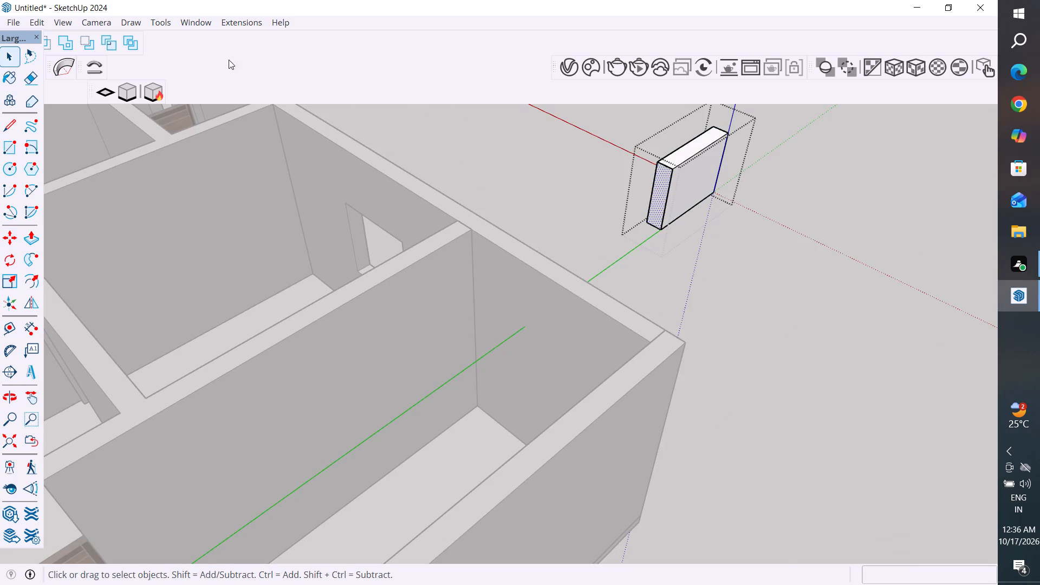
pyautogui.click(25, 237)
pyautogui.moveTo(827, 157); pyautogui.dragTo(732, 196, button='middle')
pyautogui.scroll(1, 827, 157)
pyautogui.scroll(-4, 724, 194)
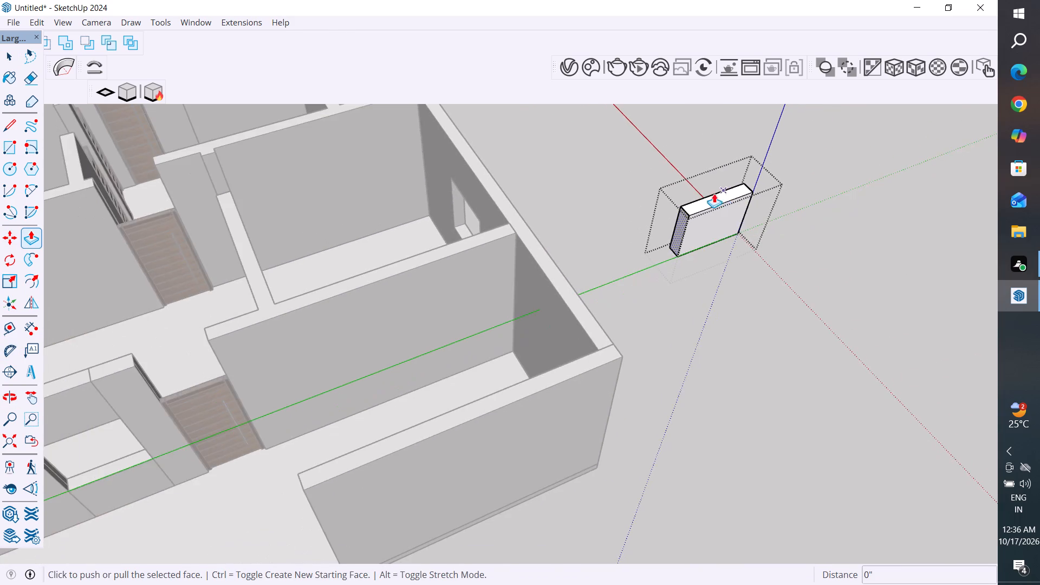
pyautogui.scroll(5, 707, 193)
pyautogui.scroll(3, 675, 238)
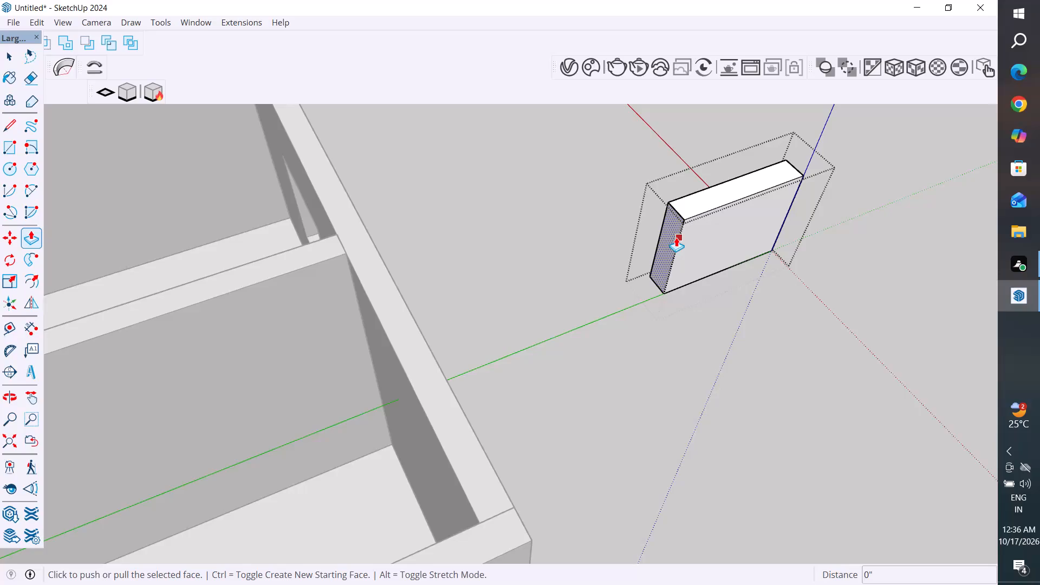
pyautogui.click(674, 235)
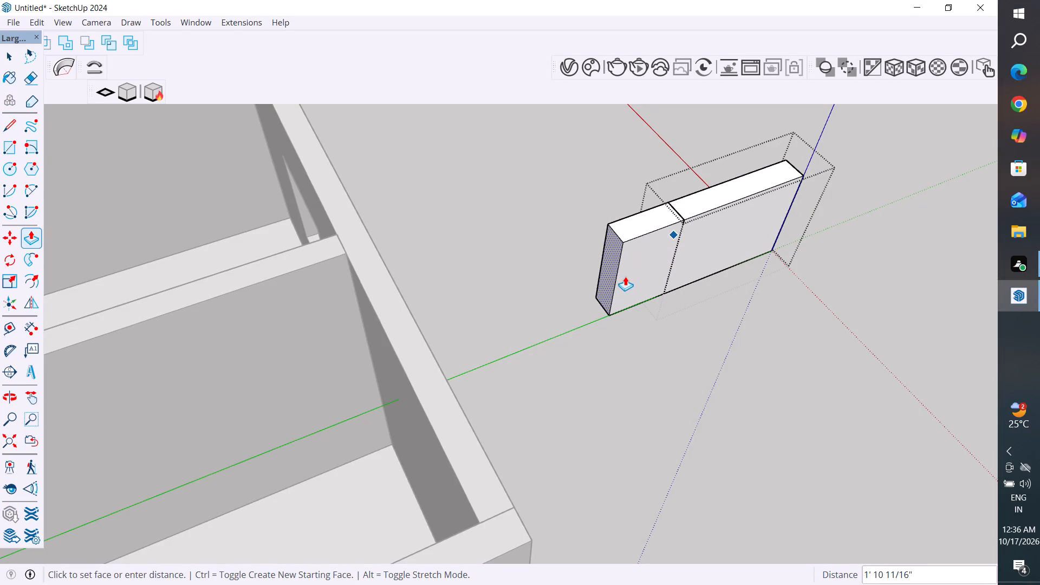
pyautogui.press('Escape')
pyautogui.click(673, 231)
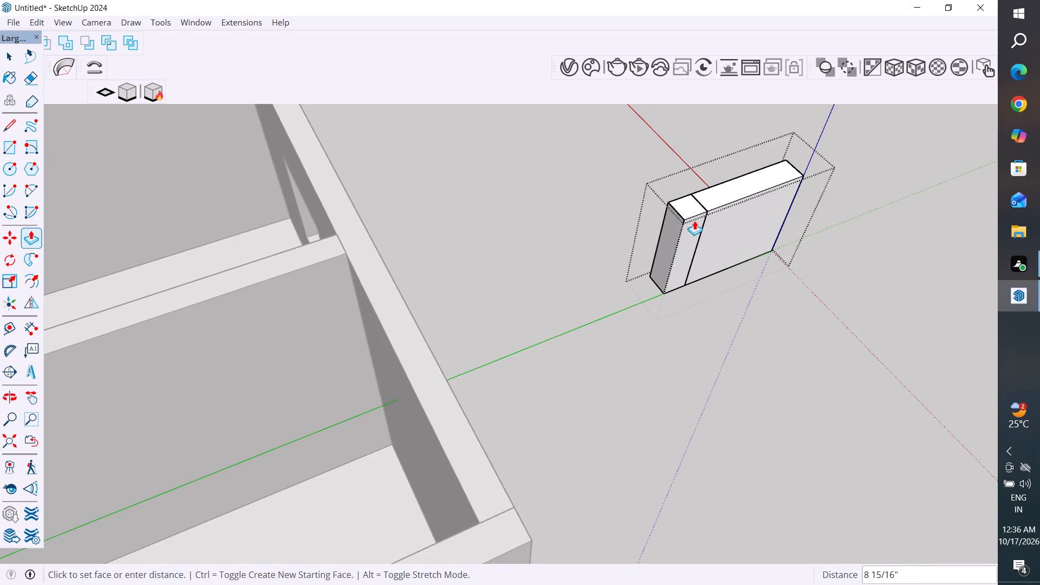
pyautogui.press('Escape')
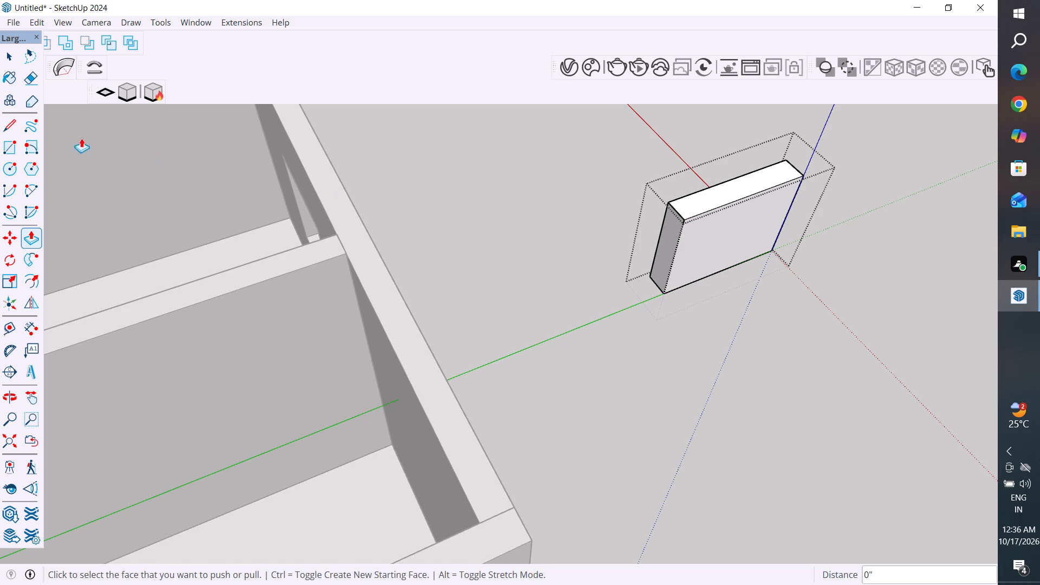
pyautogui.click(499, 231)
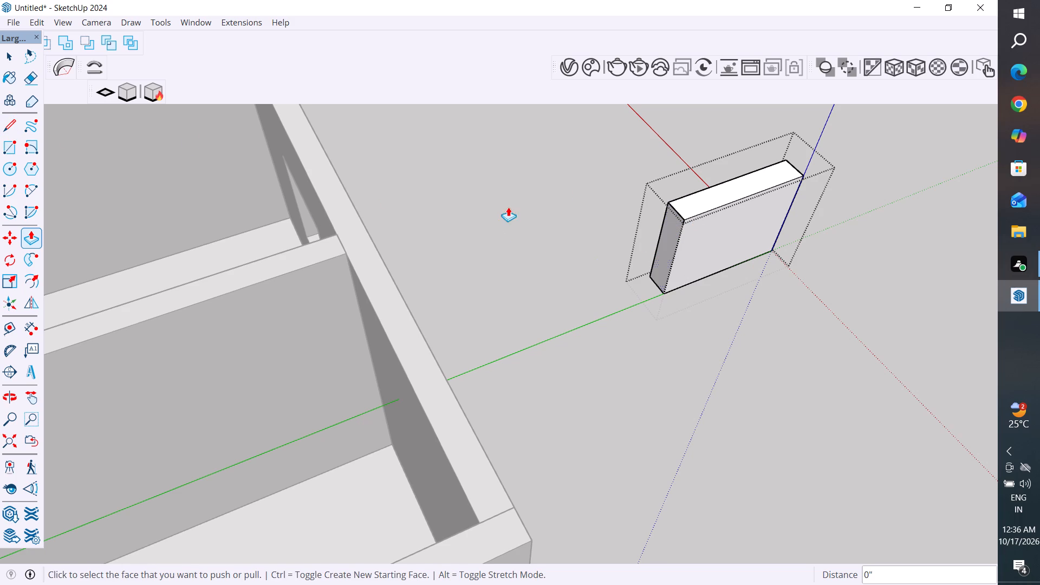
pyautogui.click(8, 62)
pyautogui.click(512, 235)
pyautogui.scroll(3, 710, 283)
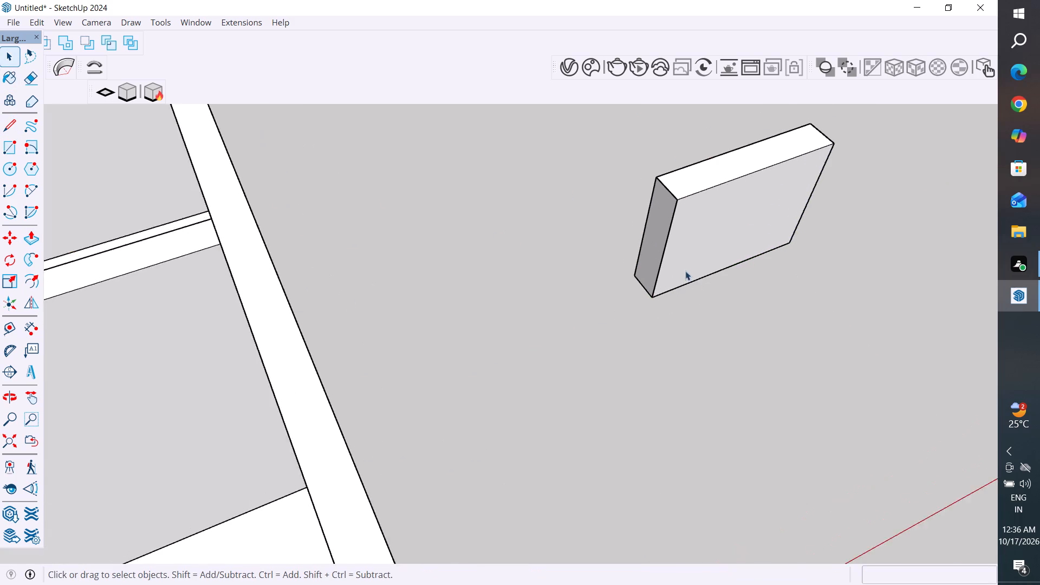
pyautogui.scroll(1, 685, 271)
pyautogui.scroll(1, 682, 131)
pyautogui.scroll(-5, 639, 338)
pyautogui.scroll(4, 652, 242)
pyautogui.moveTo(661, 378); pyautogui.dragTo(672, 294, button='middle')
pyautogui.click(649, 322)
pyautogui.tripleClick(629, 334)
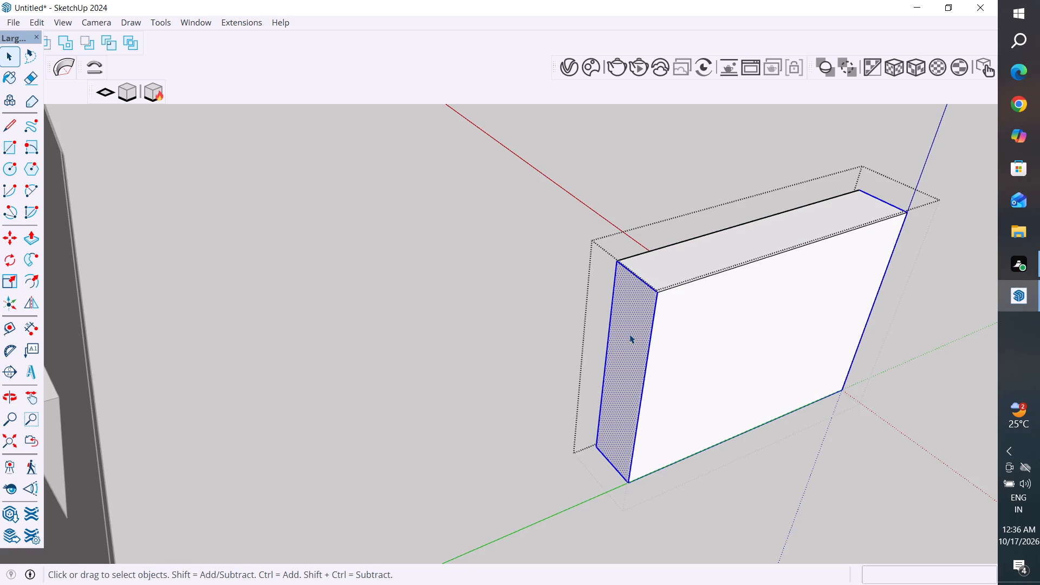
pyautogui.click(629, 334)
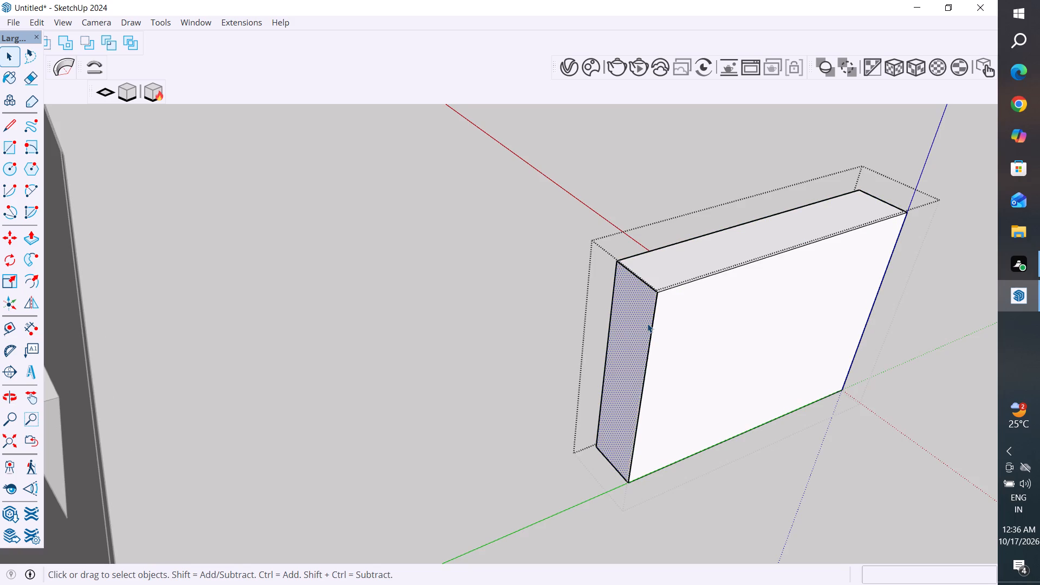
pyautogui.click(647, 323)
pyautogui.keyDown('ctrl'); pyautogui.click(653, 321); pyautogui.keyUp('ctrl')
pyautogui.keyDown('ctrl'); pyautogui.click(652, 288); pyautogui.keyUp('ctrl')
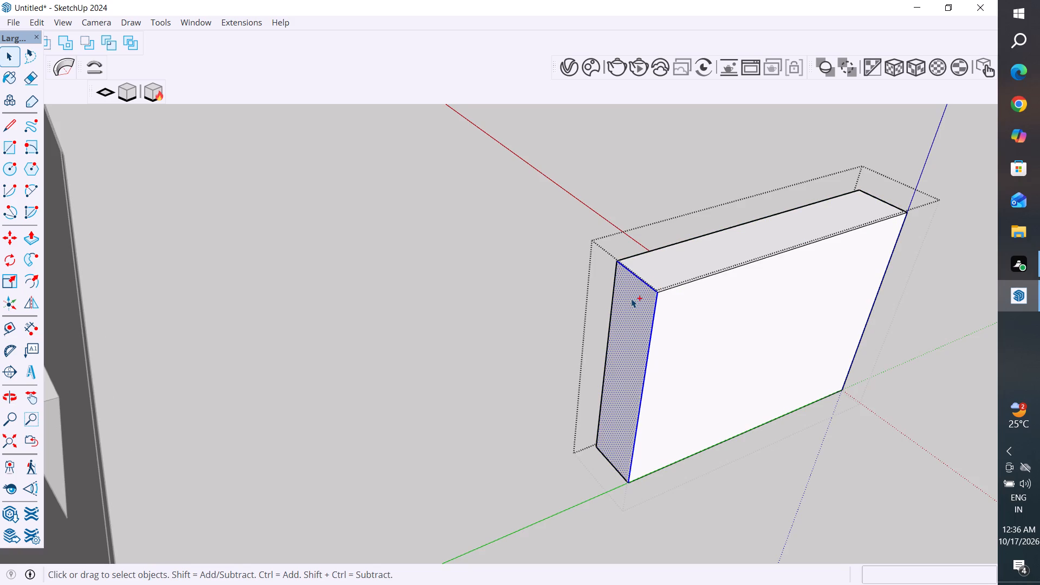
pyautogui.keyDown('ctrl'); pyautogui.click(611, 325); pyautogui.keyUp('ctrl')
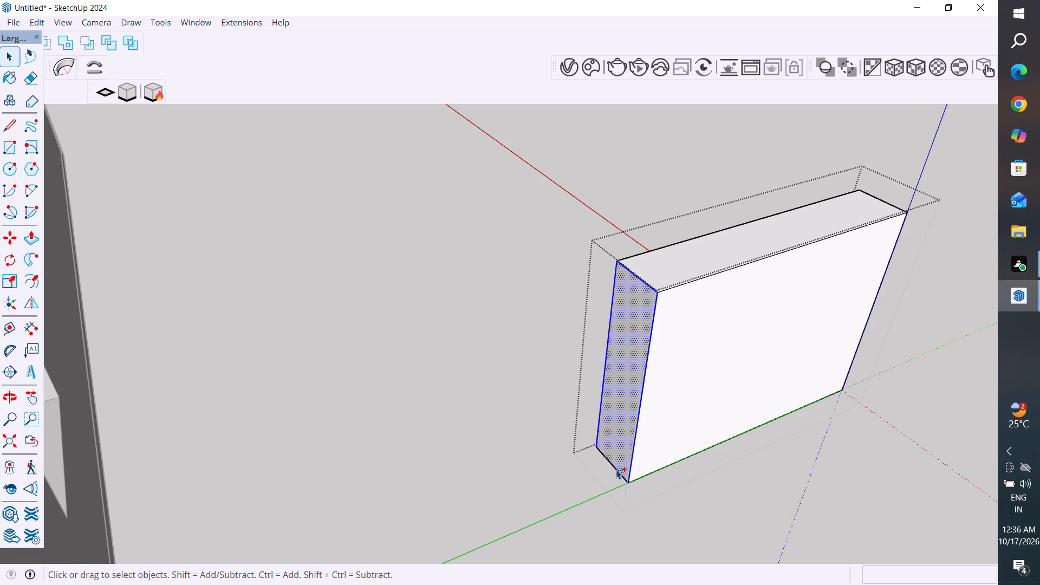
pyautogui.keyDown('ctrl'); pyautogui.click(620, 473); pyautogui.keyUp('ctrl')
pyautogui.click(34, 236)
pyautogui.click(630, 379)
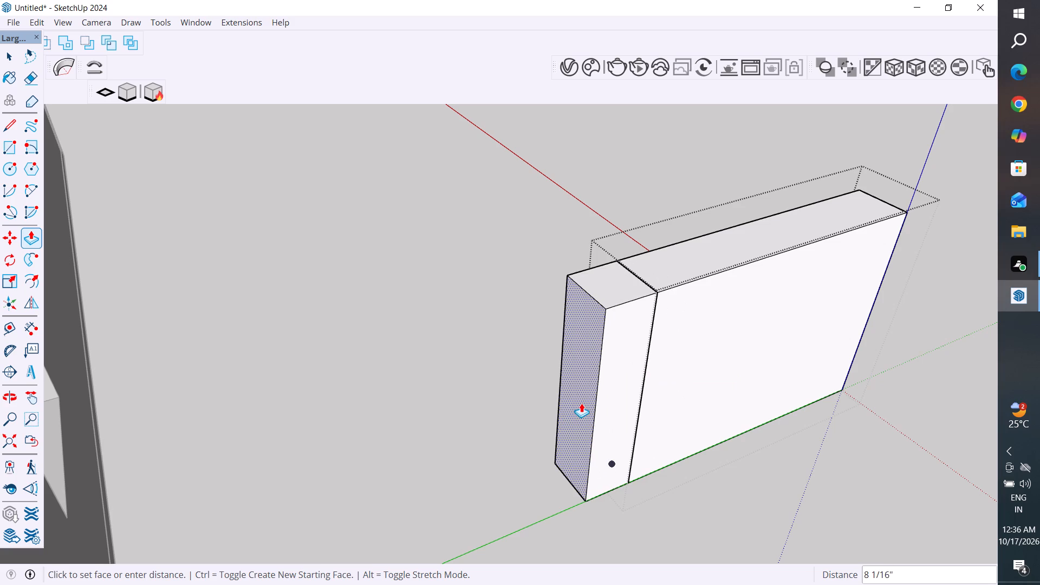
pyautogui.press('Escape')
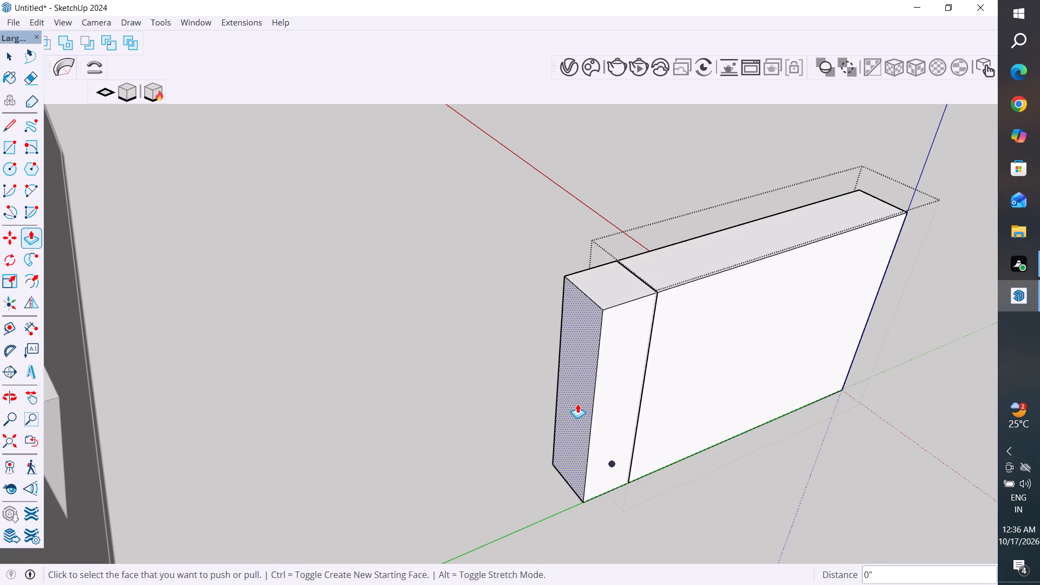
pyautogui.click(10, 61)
# Delete all of the copied panel's geometry in the open space outside the house, then leave its editing.
pyautogui.scroll(-5, 323, 274)
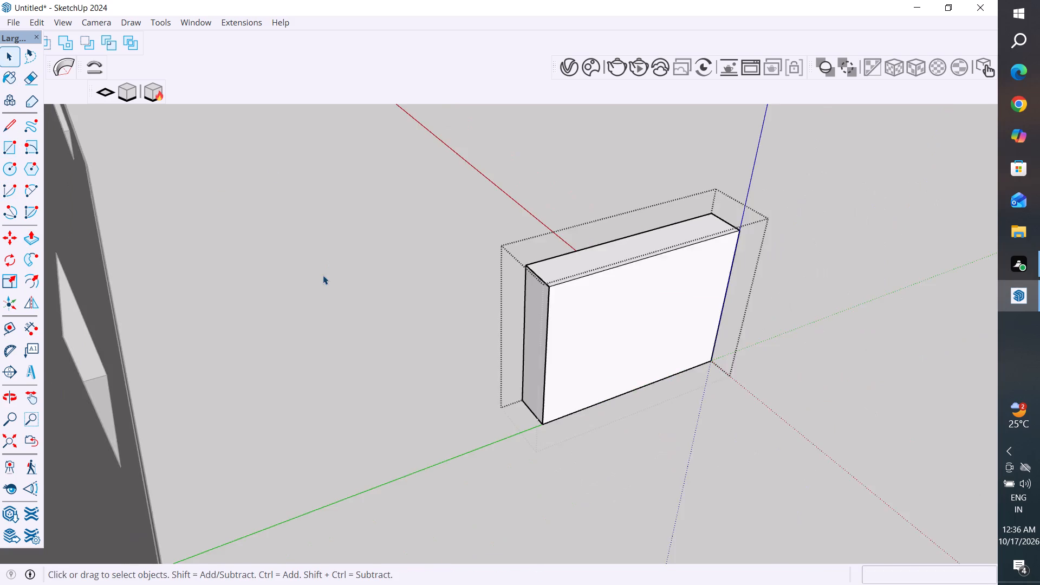
pyautogui.scroll(-6, 323, 275)
pyautogui.moveTo(686, 297); pyautogui.dragTo(430, 323, button='middle')
pyautogui.scroll(-12, 799, 291)
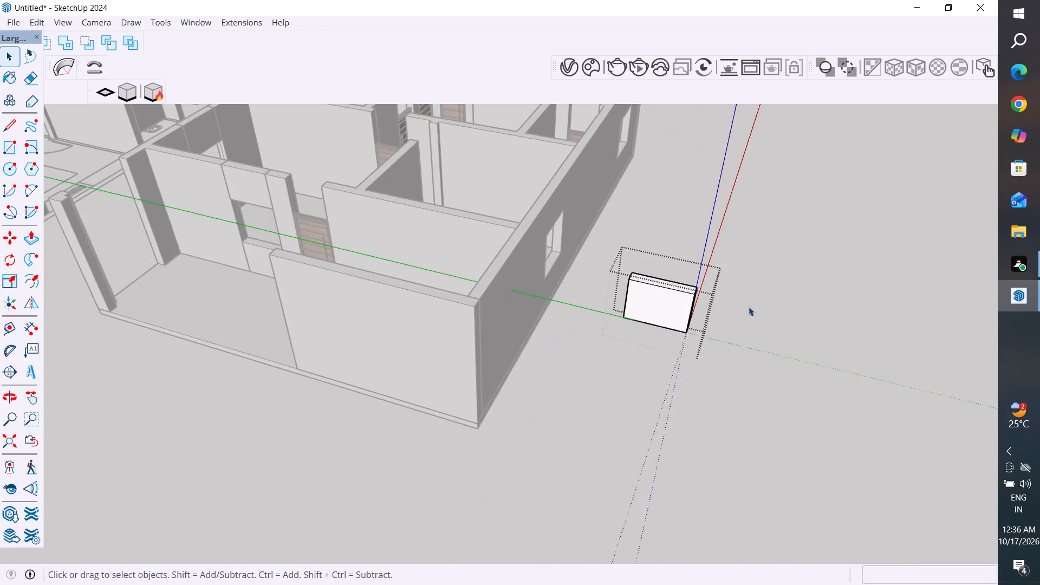
pyautogui.moveTo(753, 311); pyautogui.dragTo(898, 289, button='middle')
pyautogui.scroll(-6, 909, 290)
pyautogui.moveTo(867, 193); pyautogui.dragTo(775, 287)
pyautogui.press('Delete')
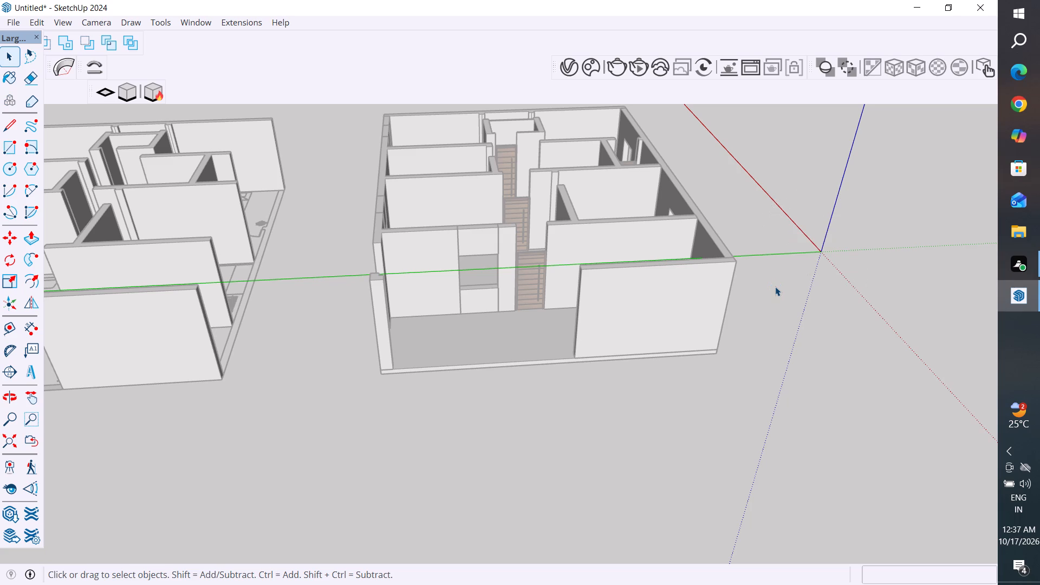
pyautogui.click(330, 357)
# Draw a rectangle about 3' 1 11/16" by 3' 5/8" filling the wall opening above the front door.
pyautogui.scroll(4, 635, 196)
pyautogui.scroll(3, 538, 198)
pyautogui.moveTo(489, 293); pyautogui.dragTo(489, 209, button='middle')
pyautogui.scroll(4, 489, 209)
pyautogui.scroll(-4, 660, 255)
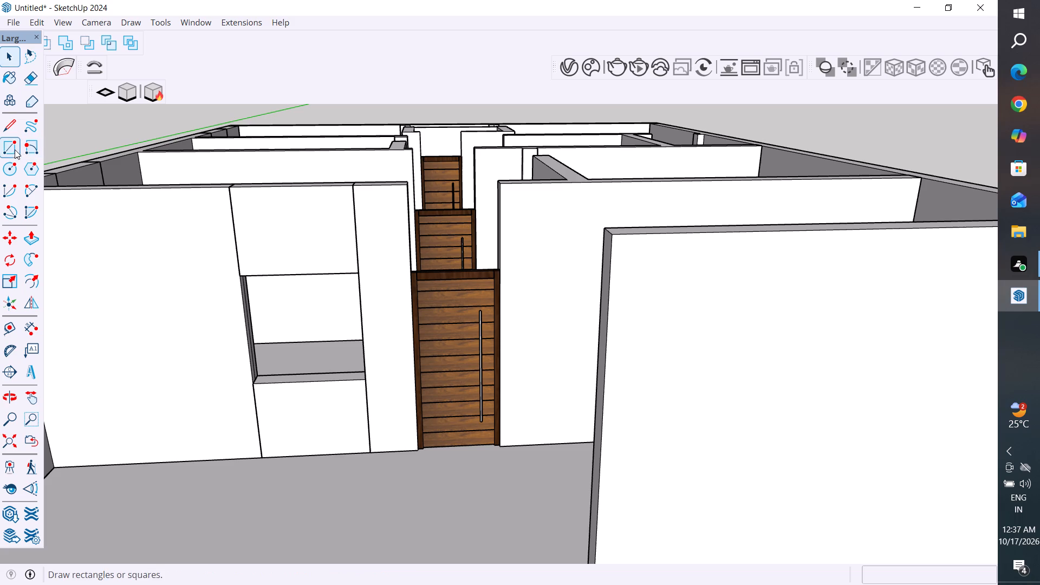
pyautogui.click(15, 149)
pyautogui.scroll(4, 496, 275)
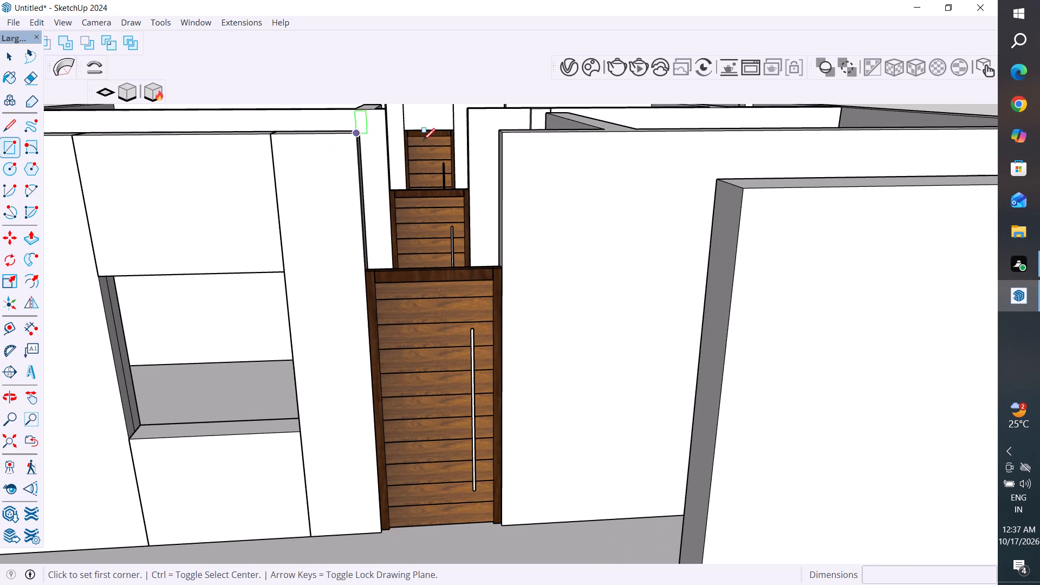
pyautogui.scroll(2, 424, 140)
pyautogui.click(295, 133)
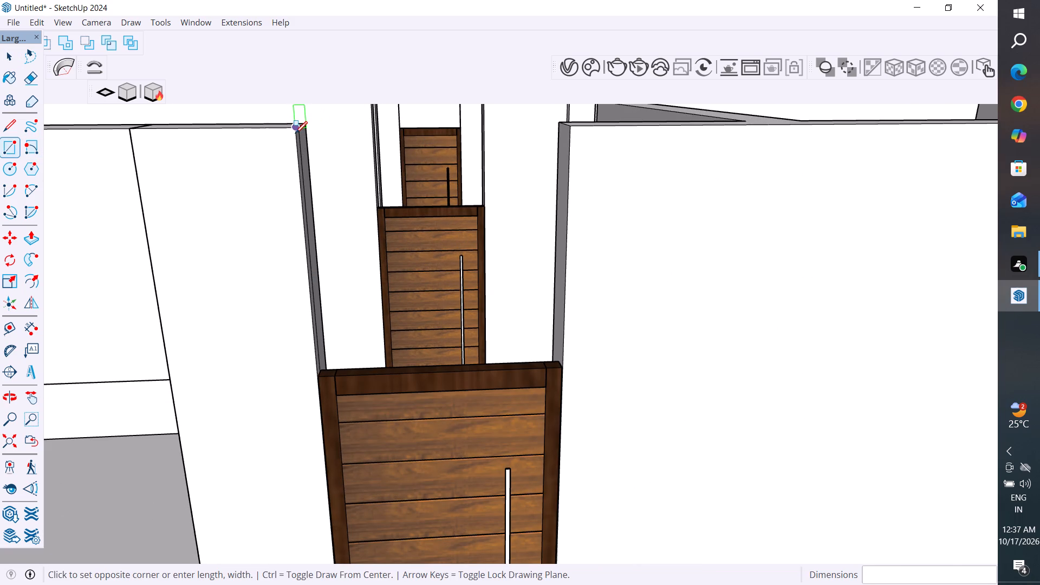
pyautogui.click(562, 371)
pyautogui.scroll(-4, 408, 296)
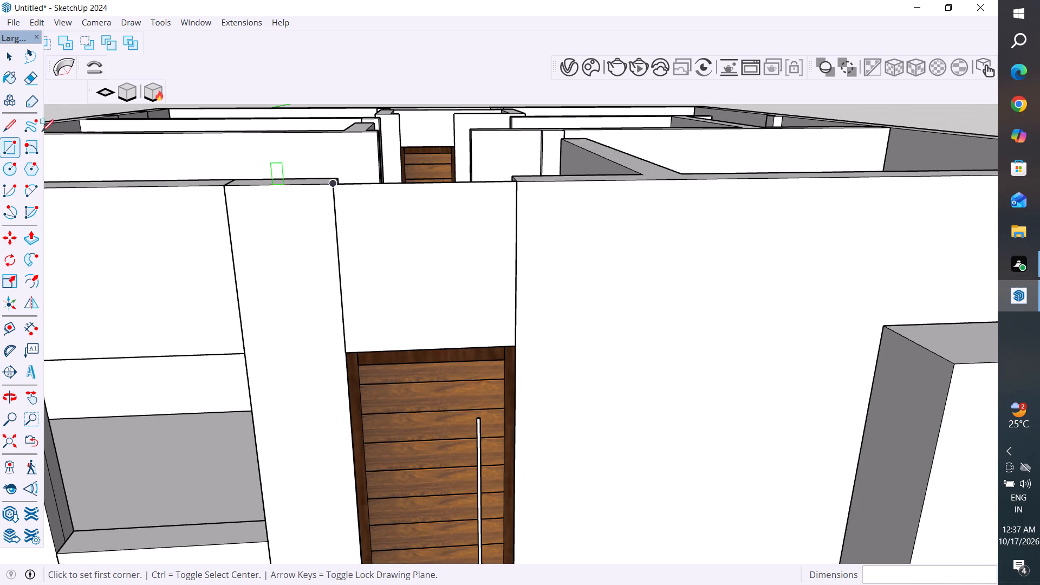
pyautogui.click(15, 59)
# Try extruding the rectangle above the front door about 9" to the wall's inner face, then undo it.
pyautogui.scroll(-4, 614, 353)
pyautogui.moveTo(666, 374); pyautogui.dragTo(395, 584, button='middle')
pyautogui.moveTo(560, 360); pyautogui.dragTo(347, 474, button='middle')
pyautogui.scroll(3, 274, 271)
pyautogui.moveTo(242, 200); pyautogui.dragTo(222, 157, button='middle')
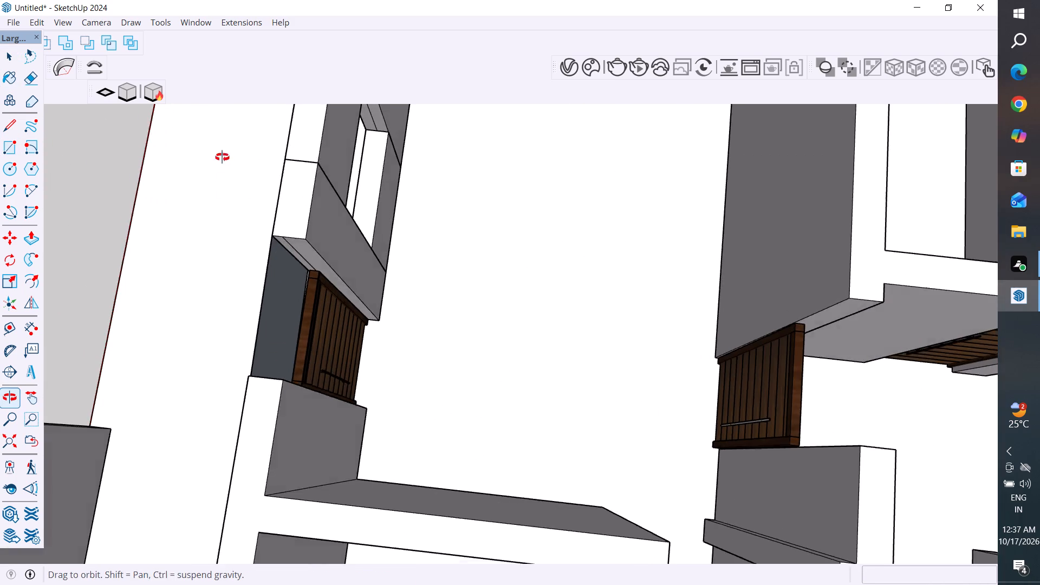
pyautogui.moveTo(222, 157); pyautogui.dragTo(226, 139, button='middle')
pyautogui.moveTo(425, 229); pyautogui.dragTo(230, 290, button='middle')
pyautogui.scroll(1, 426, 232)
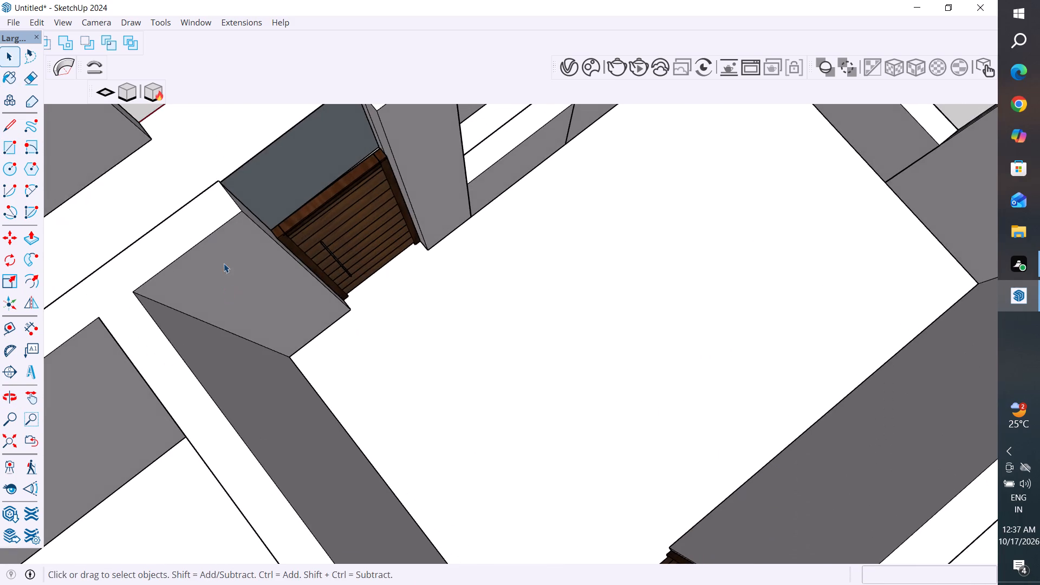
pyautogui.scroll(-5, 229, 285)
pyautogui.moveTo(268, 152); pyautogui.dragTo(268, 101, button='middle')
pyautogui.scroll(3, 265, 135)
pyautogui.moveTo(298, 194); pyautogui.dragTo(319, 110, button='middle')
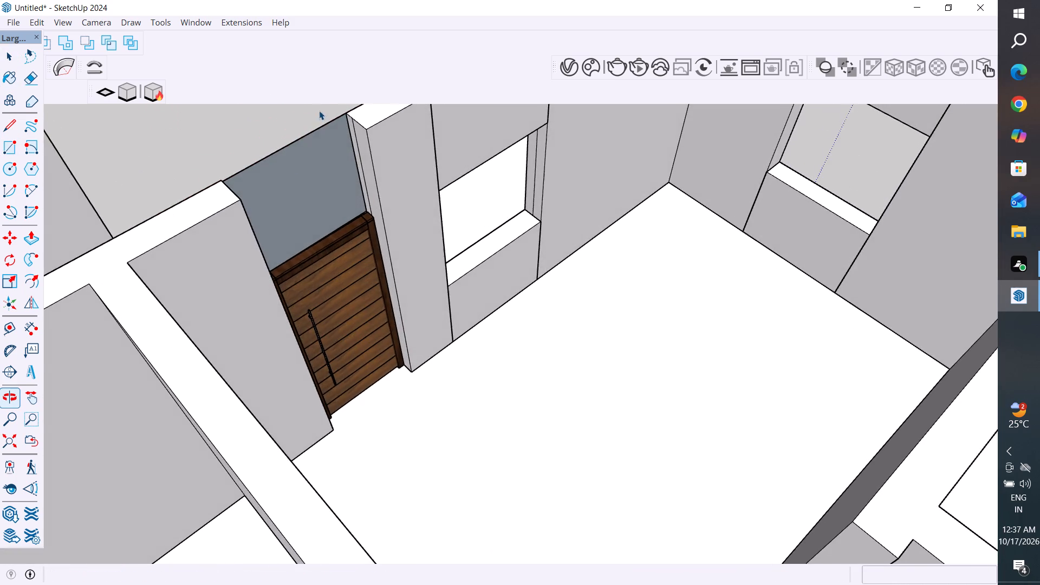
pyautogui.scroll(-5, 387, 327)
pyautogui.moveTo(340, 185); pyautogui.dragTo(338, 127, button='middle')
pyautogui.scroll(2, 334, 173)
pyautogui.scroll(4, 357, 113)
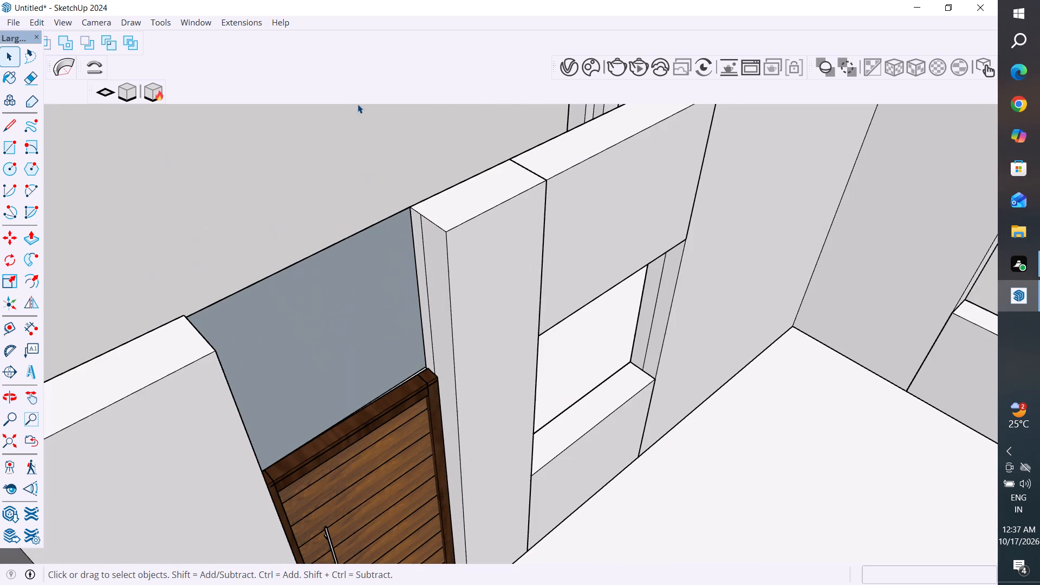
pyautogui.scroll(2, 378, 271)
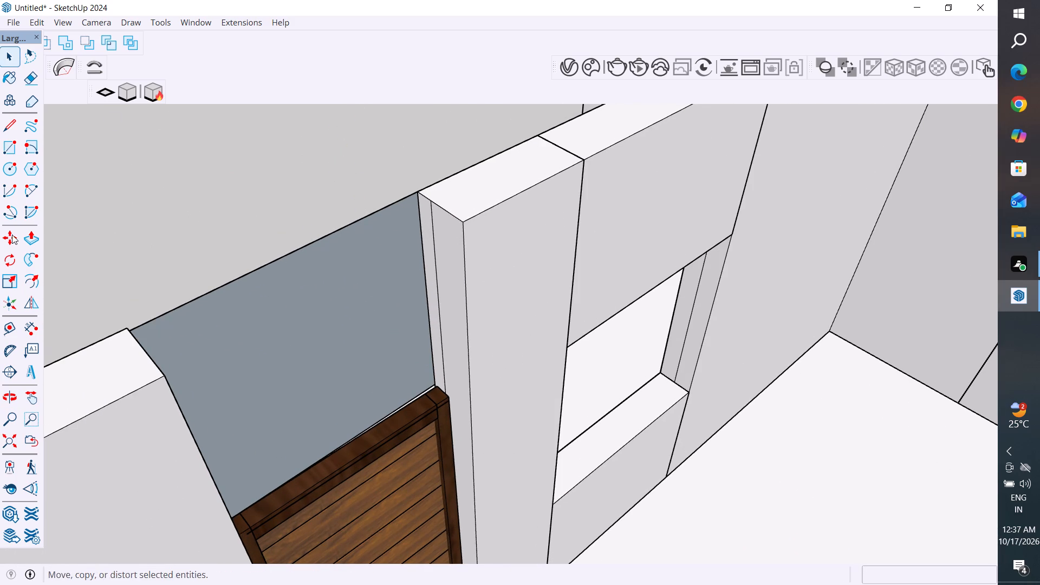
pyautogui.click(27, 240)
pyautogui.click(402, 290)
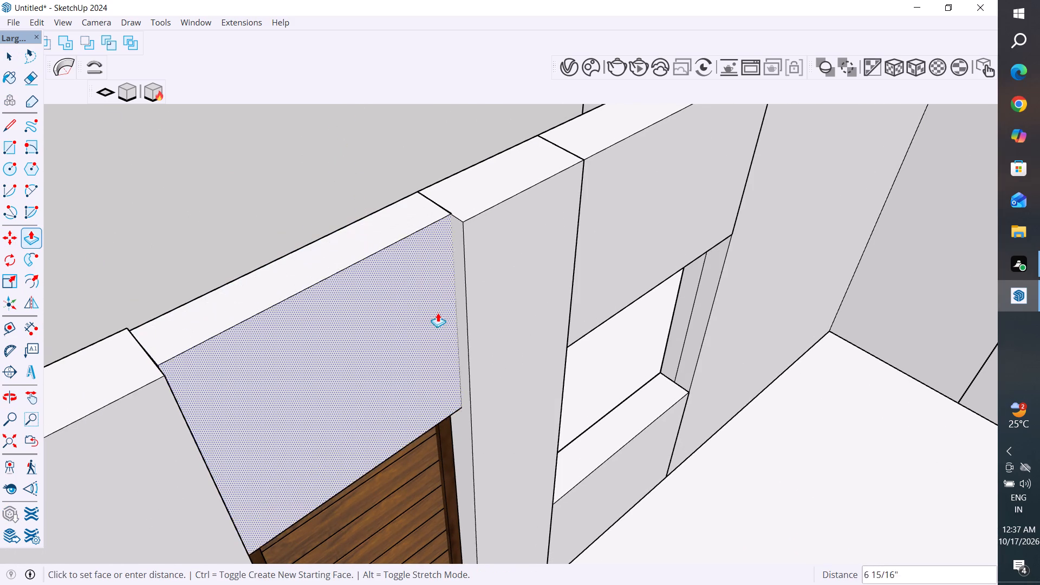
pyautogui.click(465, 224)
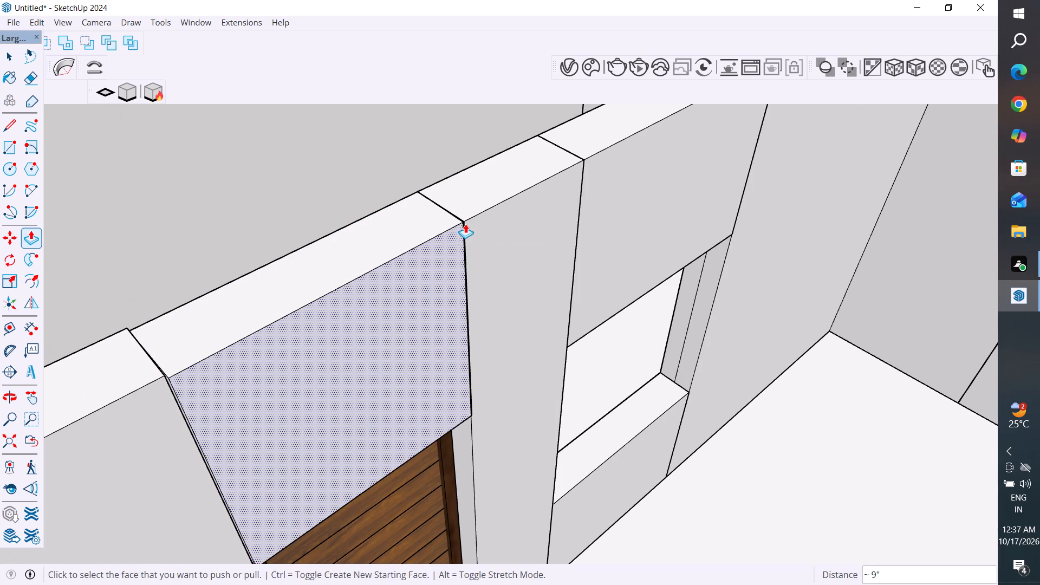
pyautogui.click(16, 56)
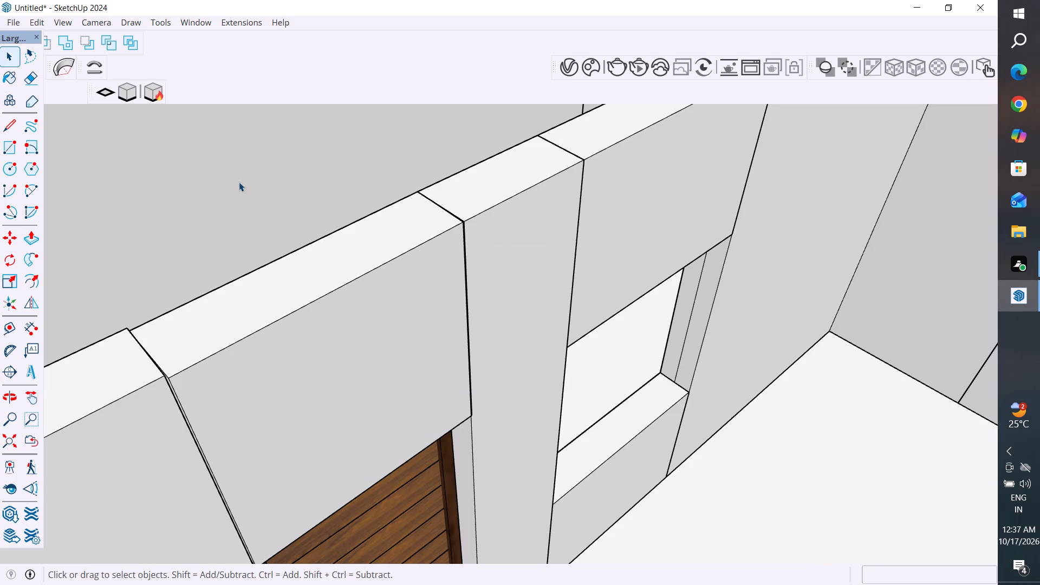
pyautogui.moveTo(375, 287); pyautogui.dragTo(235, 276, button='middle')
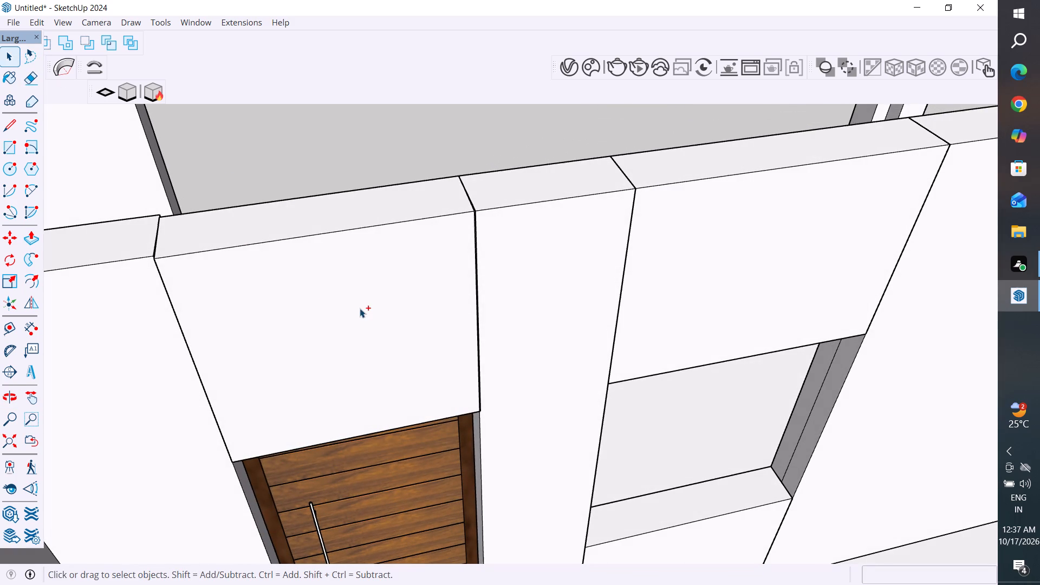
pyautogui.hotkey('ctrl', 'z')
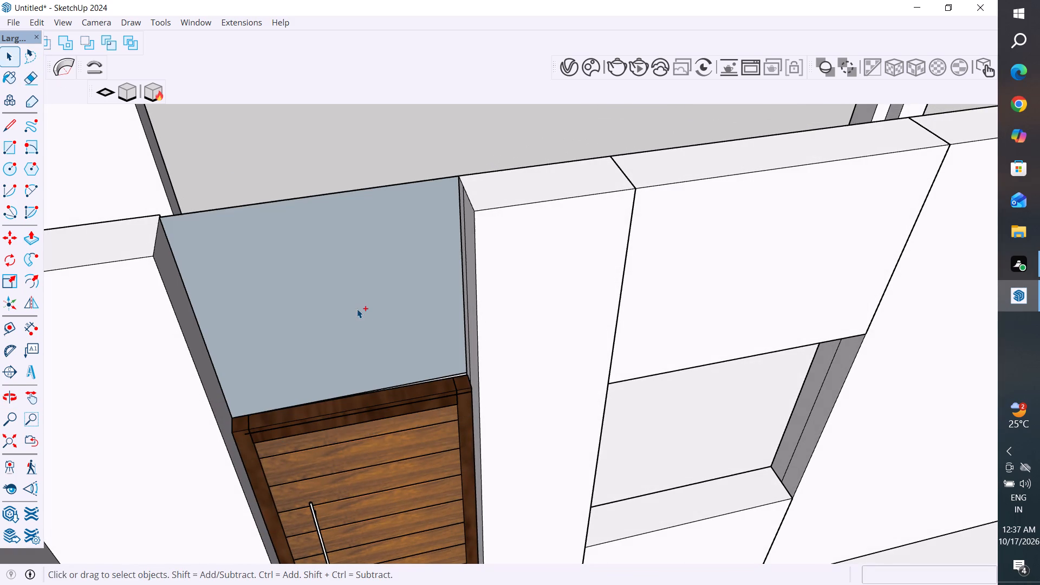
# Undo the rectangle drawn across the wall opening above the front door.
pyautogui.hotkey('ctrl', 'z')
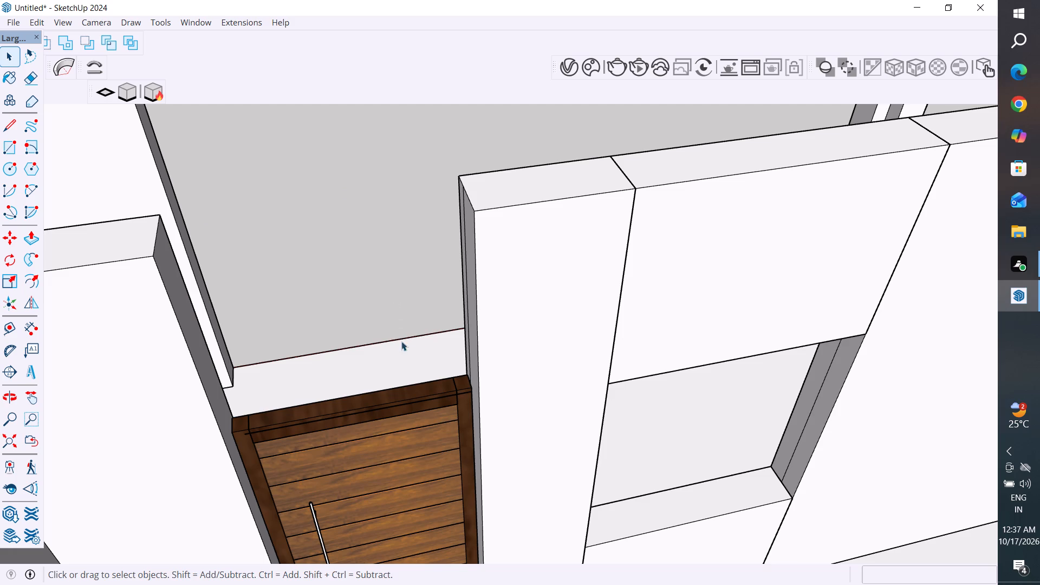
# Draw a rectangle about 3' 1 11/16" by 3' 5/8" across the front door's upper wall opening, flush with the porch-side wall face.
pyautogui.moveTo(414, 350); pyautogui.dragTo(397, 374, button='middle')
pyautogui.scroll(-7, 402, 375)
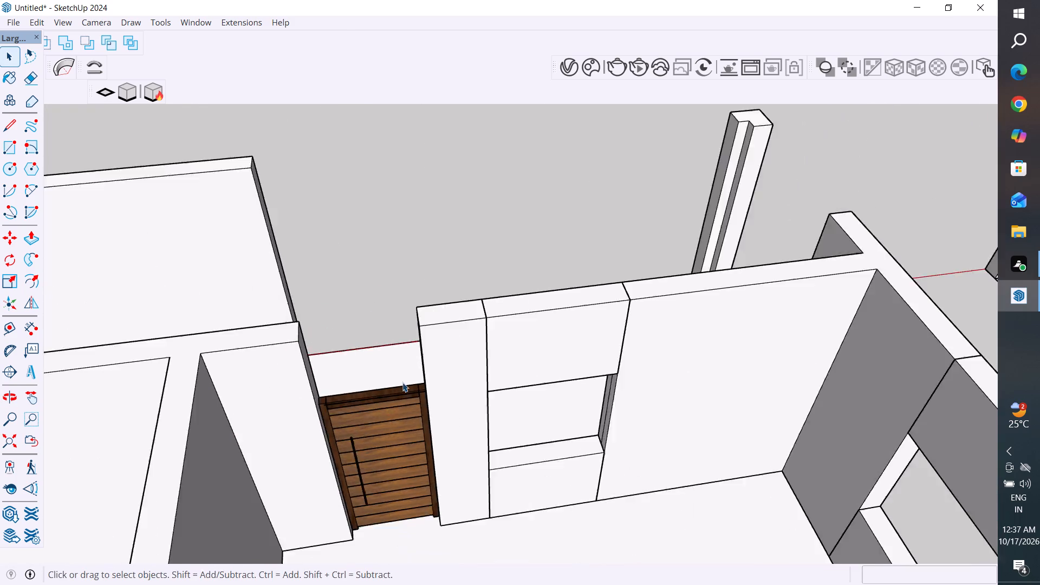
pyautogui.moveTo(490, 420); pyautogui.dragTo(447, 327, button='middle')
pyautogui.scroll(2, 377, 261)
pyautogui.moveTo(383, 326); pyautogui.dragTo(426, 297, button='middle')
pyautogui.scroll(2, 420, 259)
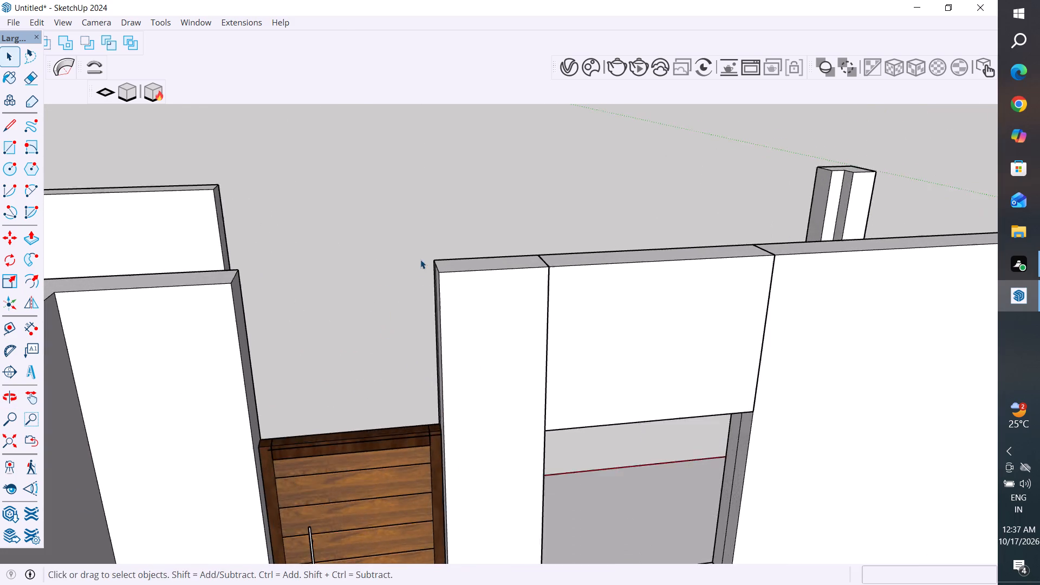
pyautogui.moveTo(424, 302); pyautogui.dragTo(419, 277, button='middle')
pyautogui.scroll(-5, 443, 214)
pyautogui.moveTo(435, 281); pyautogui.dragTo(417, 263, button='middle')
pyautogui.scroll(1, 429, 275)
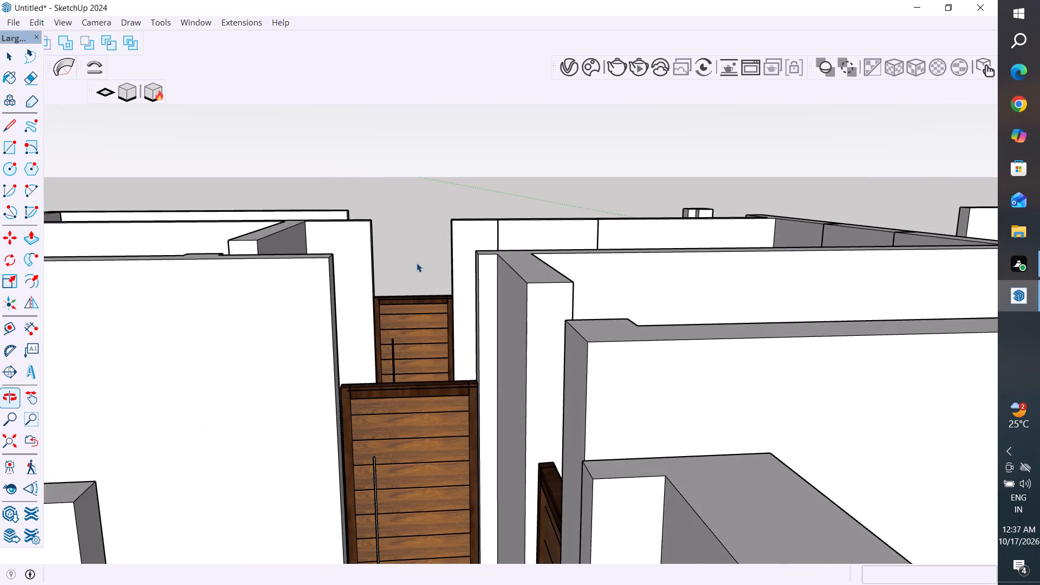
pyautogui.scroll(3, 417, 263)
pyautogui.moveTo(446, 303); pyautogui.dragTo(876, 472, button='middle')
pyautogui.scroll(-4, 573, 333)
pyautogui.moveTo(530, 377); pyautogui.dragTo(790, 417, button='middle')
pyautogui.scroll(-5, 311, 274)
pyautogui.moveTo(367, 363); pyautogui.dragTo(568, 340, button='middle')
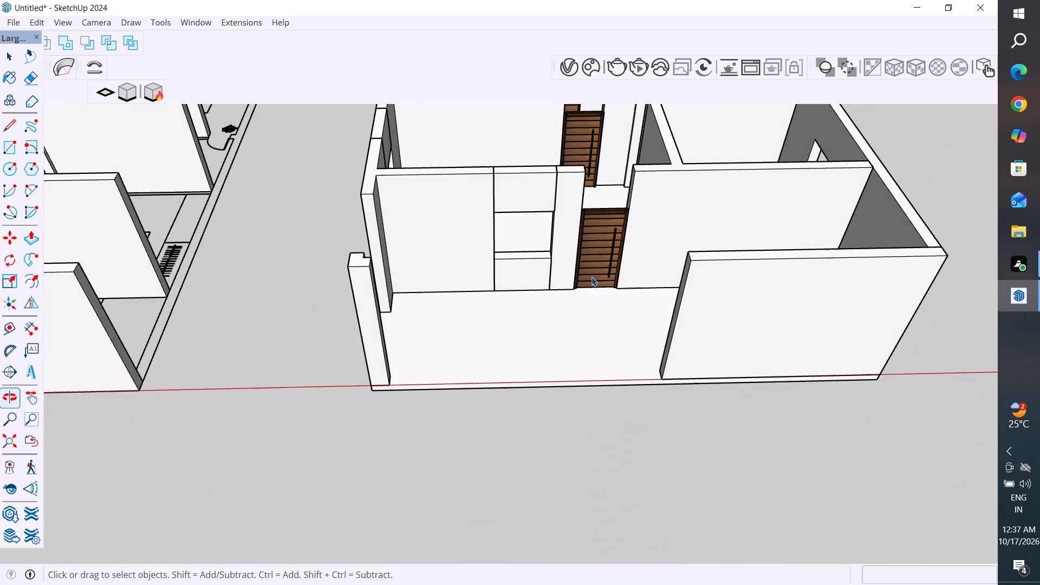
pyautogui.scroll(2, 583, 219)
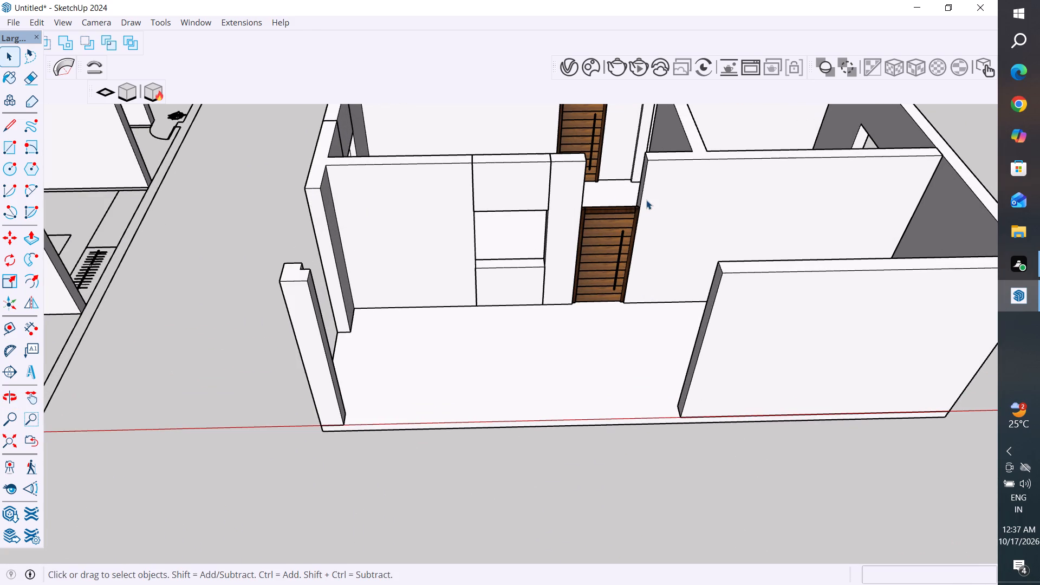
pyautogui.scroll(5, 682, 151)
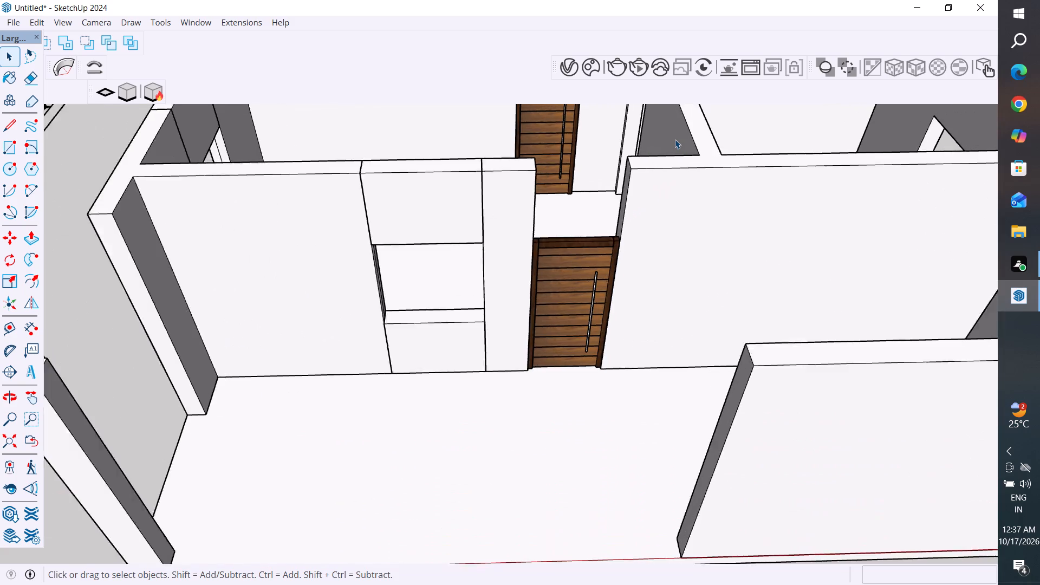
pyautogui.scroll(2, 675, 139)
pyautogui.moveTo(687, 128); pyautogui.dragTo(656, 93, button='middle')
pyautogui.scroll(-6, 521, 361)
pyautogui.moveTo(590, 252); pyautogui.dragTo(582, 158, button='middle')
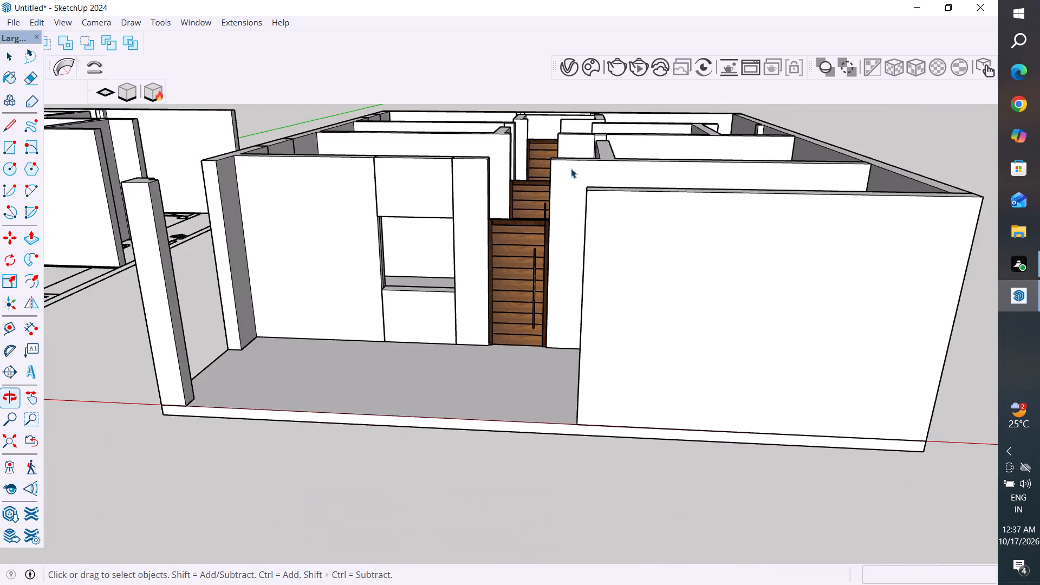
pyautogui.scroll(5, 567, 153)
pyautogui.moveTo(558, 128); pyautogui.dragTo(609, 112, button='middle')
pyautogui.moveTo(650, 318); pyautogui.dragTo(600, 331, button='middle')
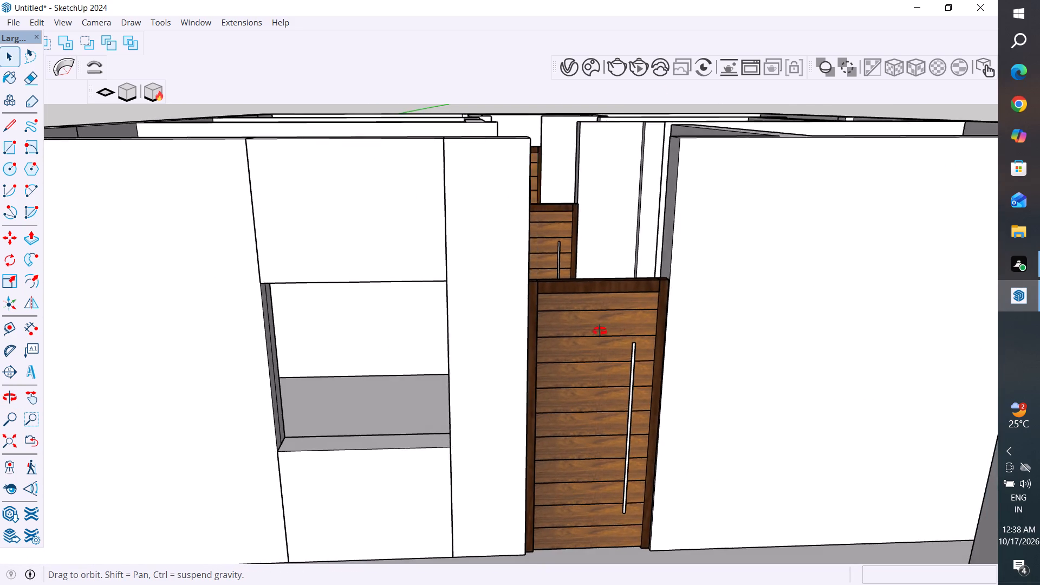
pyautogui.moveTo(600, 331); pyautogui.dragTo(582, 357, button='middle')
pyautogui.click(7, 149)
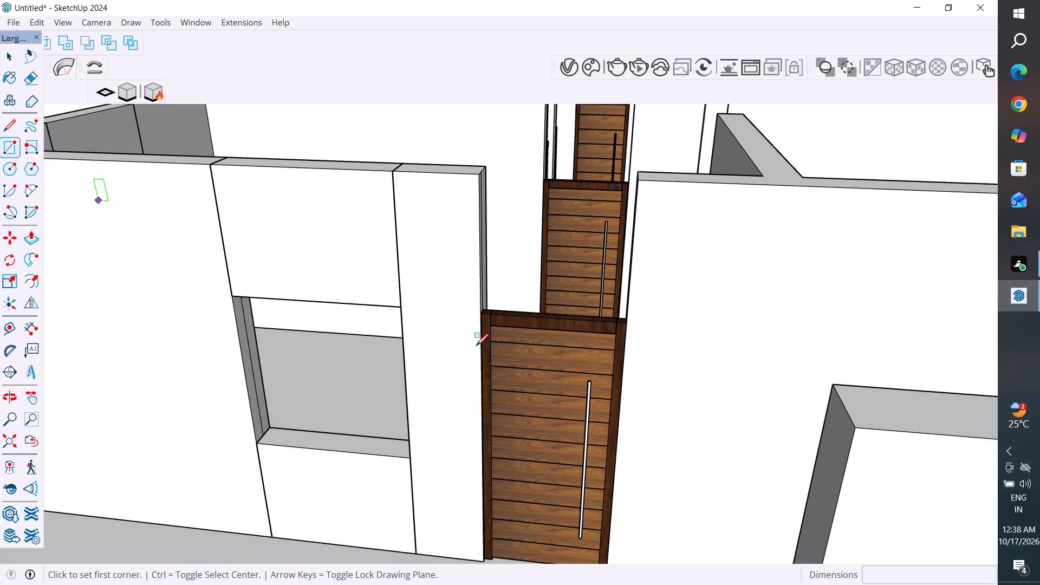
pyautogui.scroll(4, 614, 298)
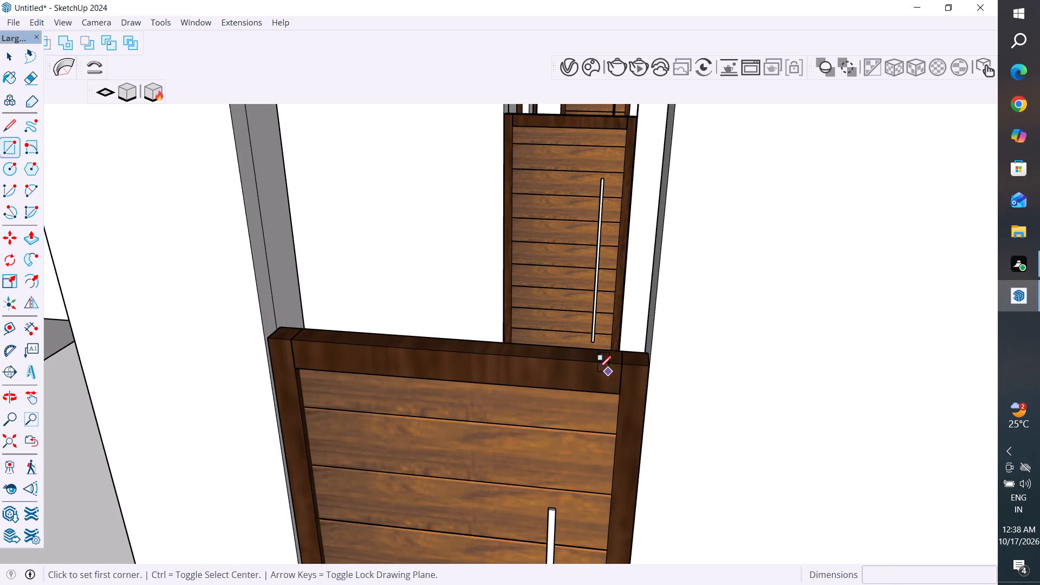
pyautogui.scroll(-7, 530, 502)
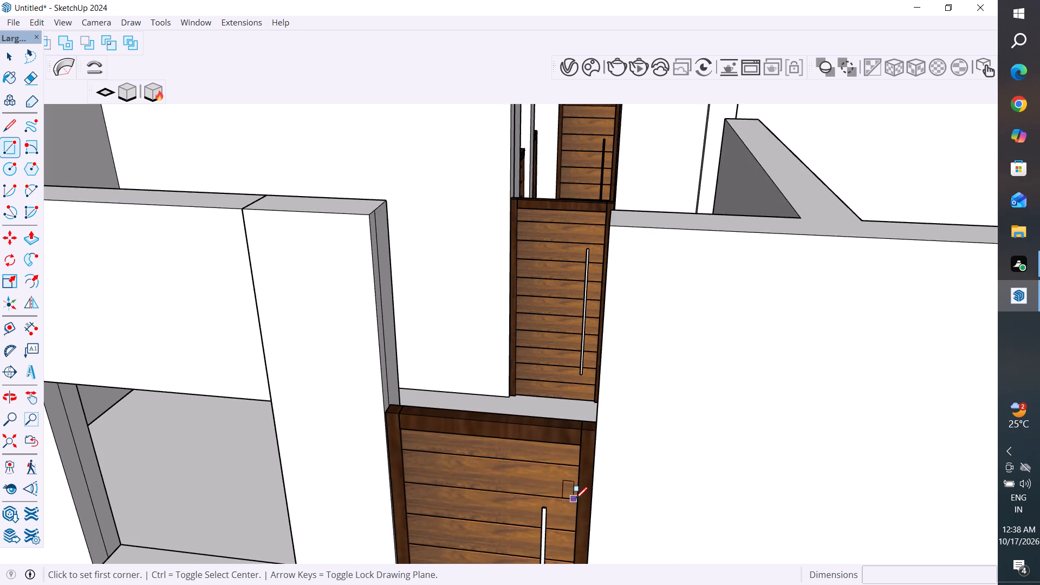
pyautogui.scroll(-5, 575, 499)
pyautogui.moveTo(580, 504); pyautogui.dragTo(616, 421, button='middle')
pyautogui.scroll(2, 662, 213)
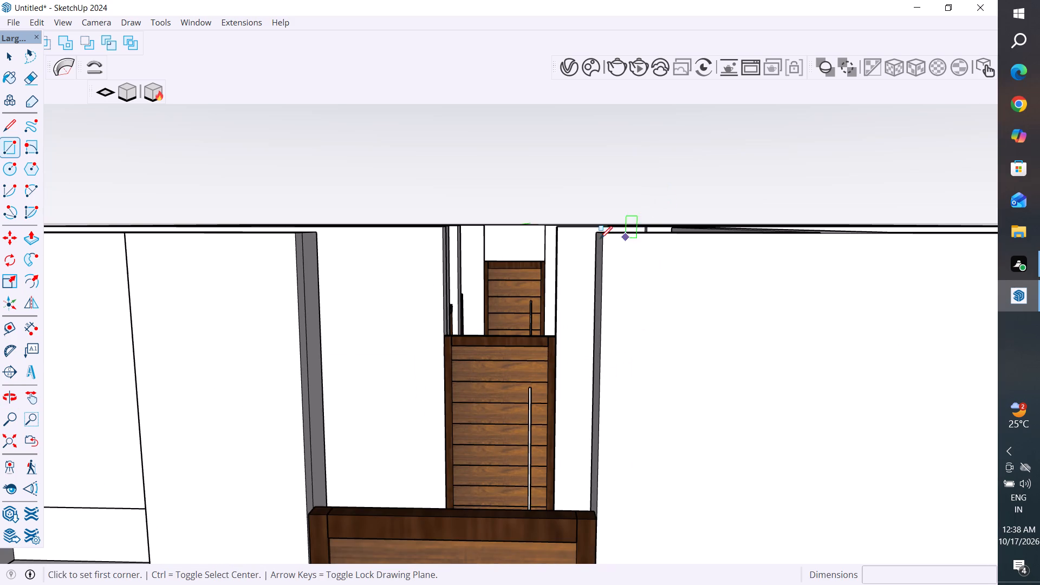
pyautogui.click(603, 232)
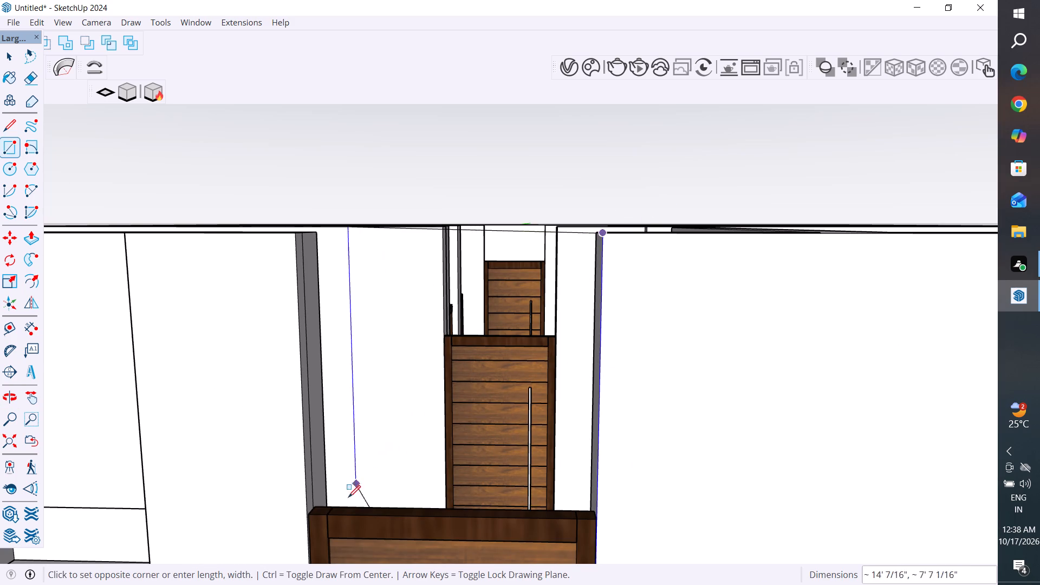
pyautogui.click(308, 517)
pyautogui.click(12, 59)
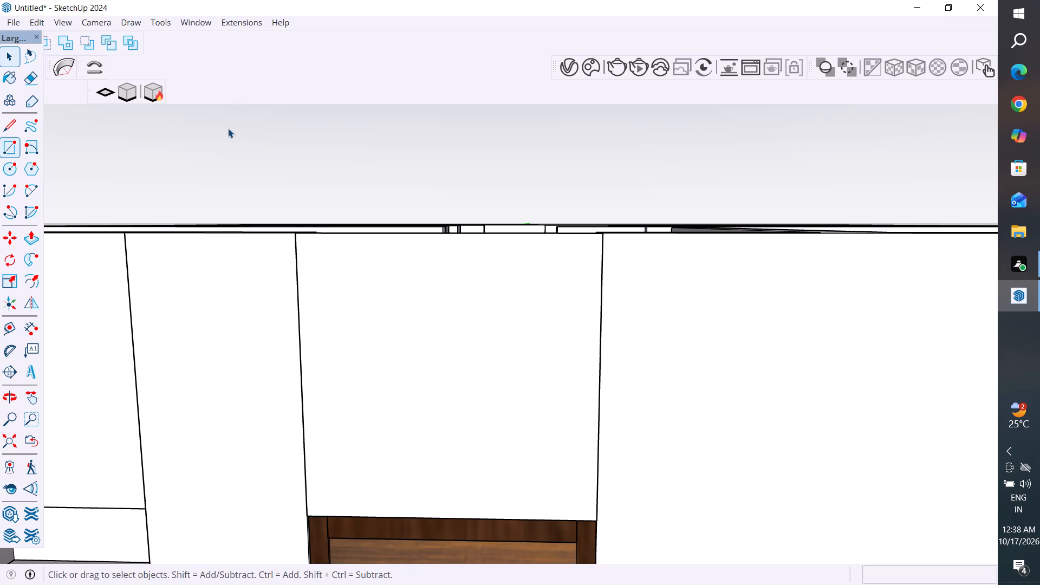
pyautogui.moveTo(229, 128); pyautogui.dragTo(235, 130)
# Copy the rectangular face above the front door 14' 5 7/8" to the open space outside the house, then deselect it.
pyautogui.scroll(-11, 561, 178)
pyautogui.moveTo(456, 189); pyautogui.dragTo(747, 440, button='middle')
pyautogui.scroll(-6, 439, 282)
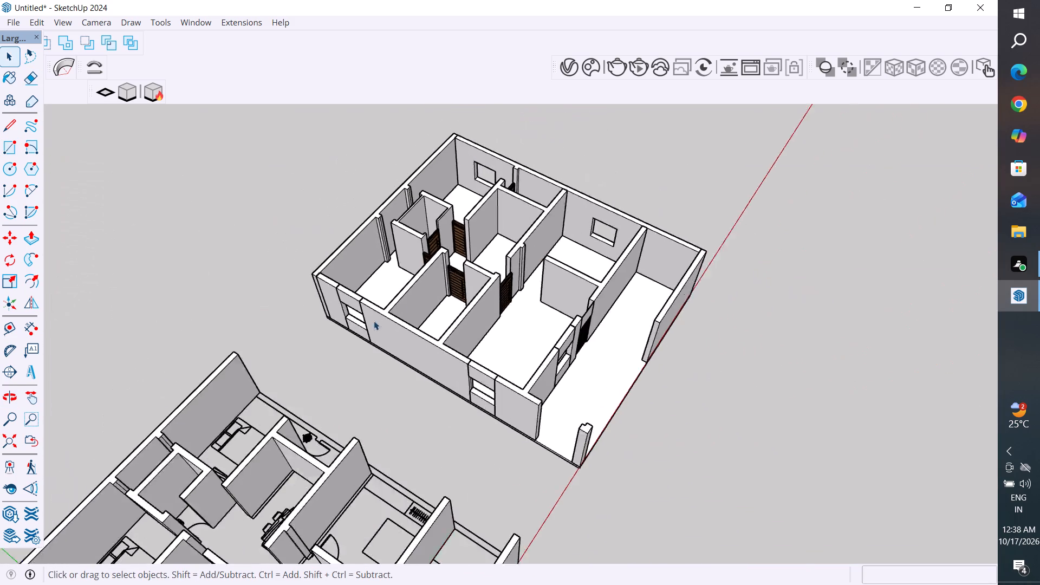
pyautogui.scroll(4, 814, 313)
pyautogui.moveTo(639, 278); pyautogui.dragTo(776, 279, button='middle')
pyautogui.scroll(4, 721, 284)
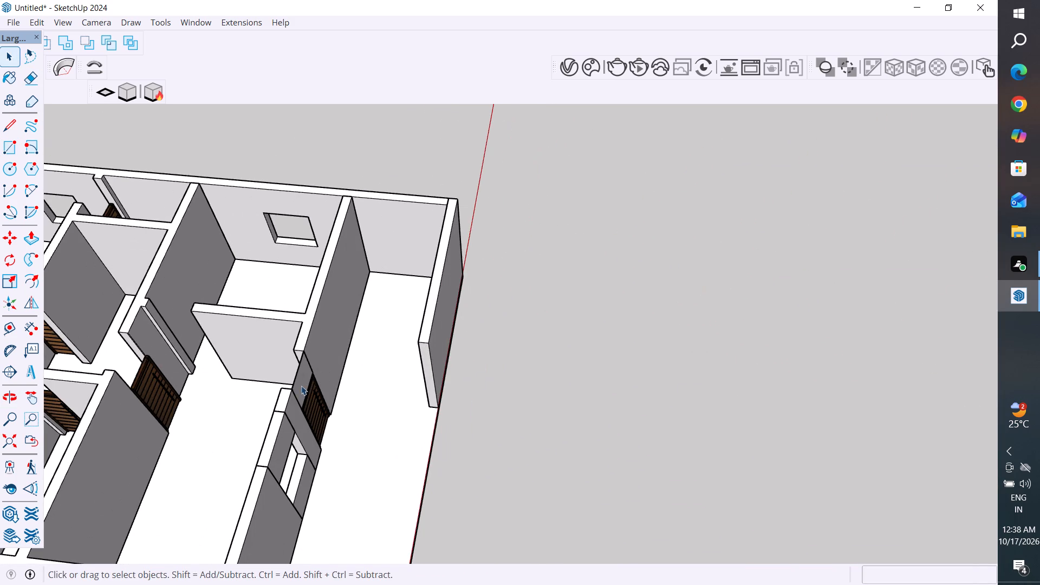
pyautogui.scroll(8, 305, 383)
pyautogui.click(302, 382)
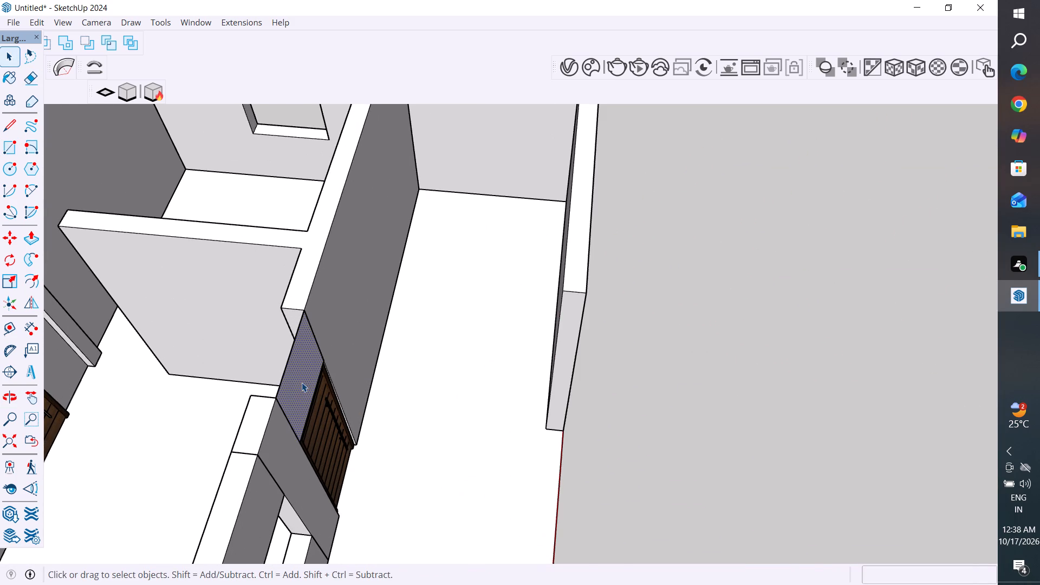
pyautogui.press('m')
pyautogui.keyDown('ctrl'); pyautogui.click(301, 382); pyautogui.keyUp('ctrl')
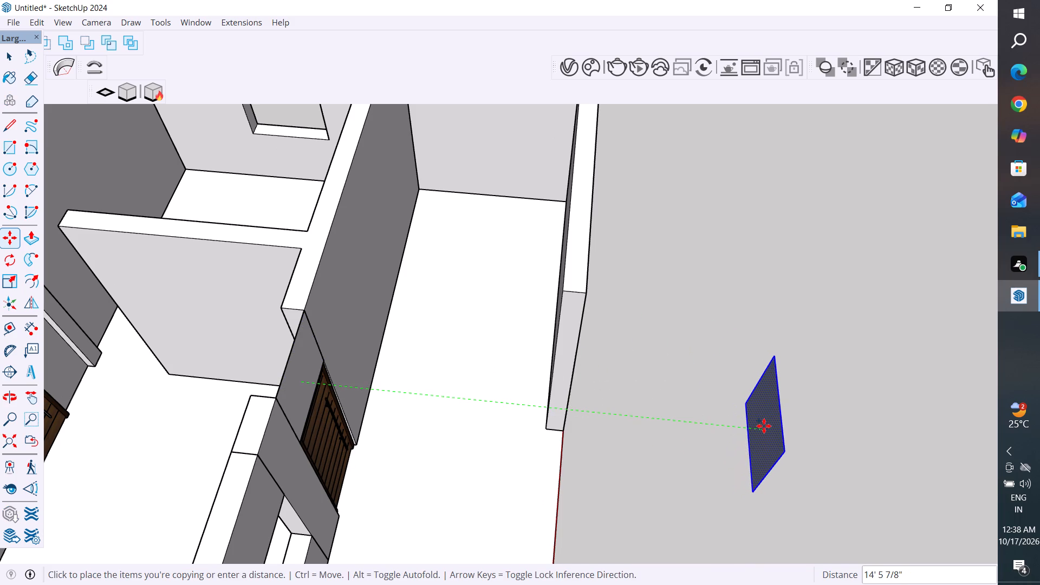
pyautogui.click(764, 426)
pyautogui.click(12, 58)
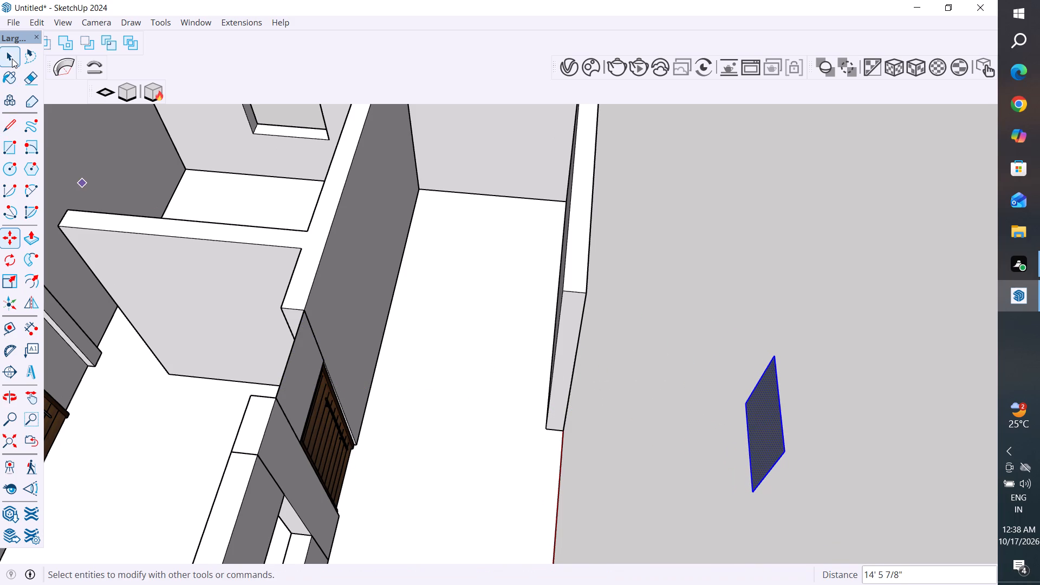
pyautogui.click(708, 265)
# Delete the original rectangle's face and its leftover top edge above the front door.
pyautogui.scroll(-5, 811, 287)
pyautogui.moveTo(829, 309); pyautogui.dragTo(544, 371, button='middle')
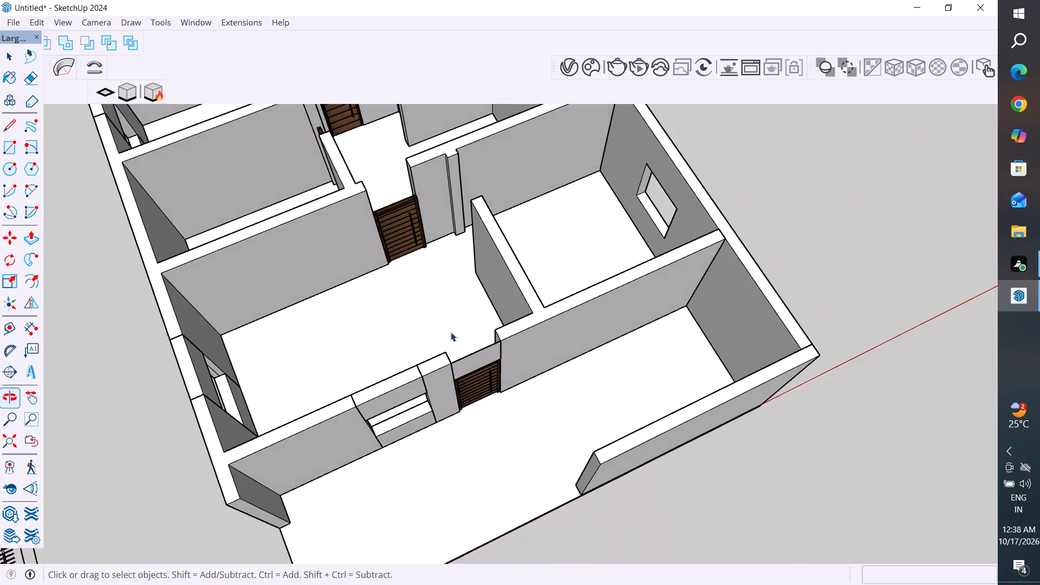
pyautogui.scroll(4, 449, 334)
pyautogui.moveTo(511, 378); pyautogui.dragTo(516, 282, button='middle')
pyautogui.click(502, 326)
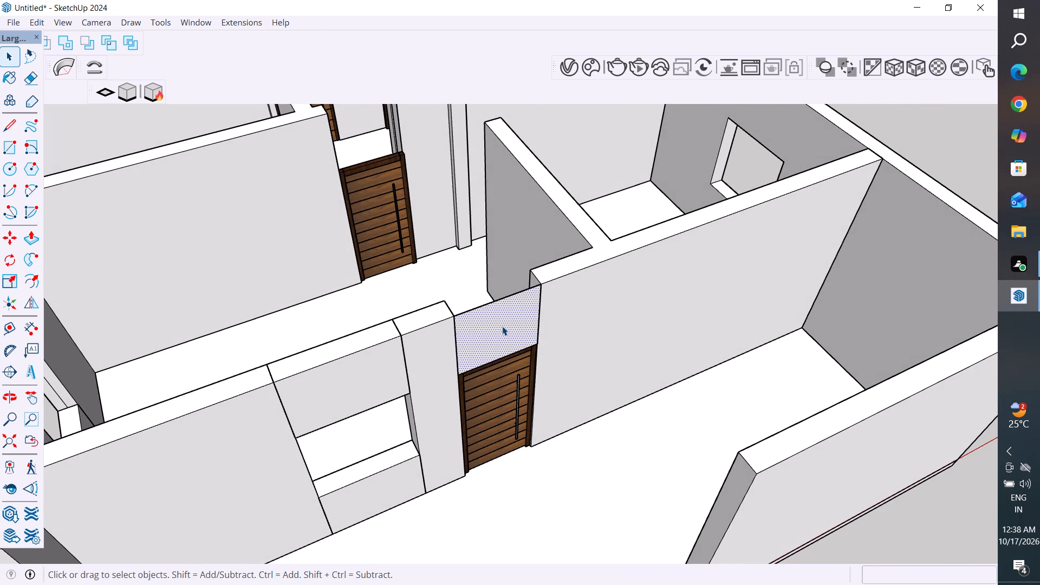
pyautogui.press('Delete')
pyautogui.scroll(-3, 379, 304)
pyautogui.scroll(3, 429, 320)
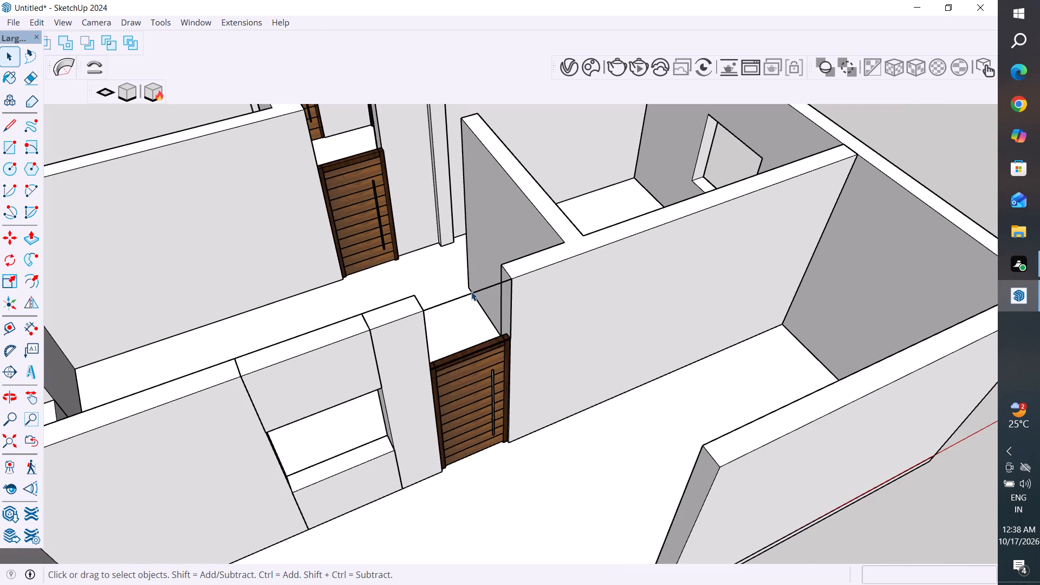
pyautogui.click(471, 291)
pyautogui.press('Delete')
# Extrude the copied rectangle outside the house to a thickness of 9".
pyautogui.scroll(-4, 465, 287)
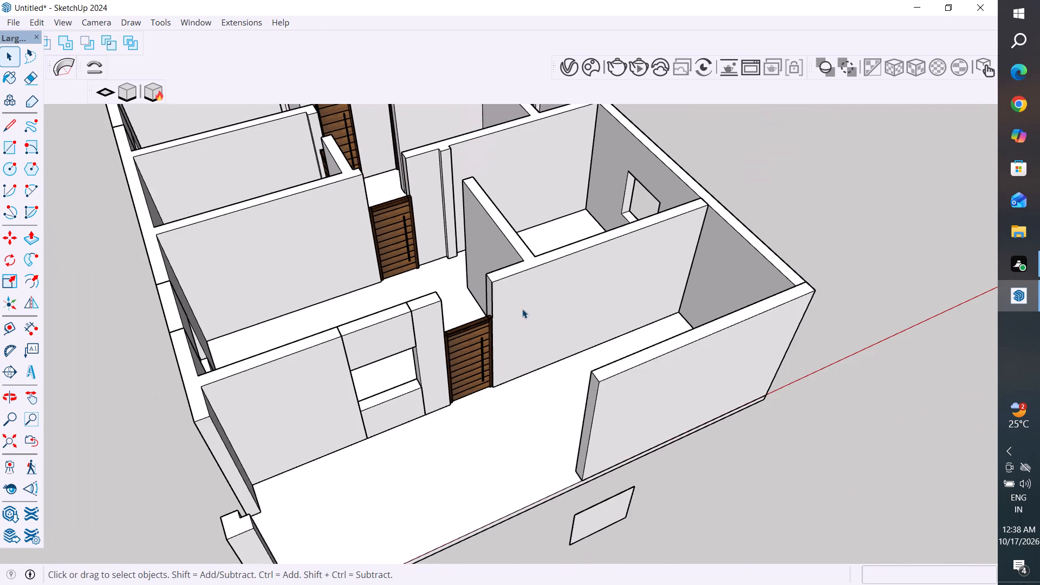
pyautogui.moveTo(534, 311); pyautogui.dragTo(879, 334, button='middle')
pyautogui.scroll(7, 846, 290)
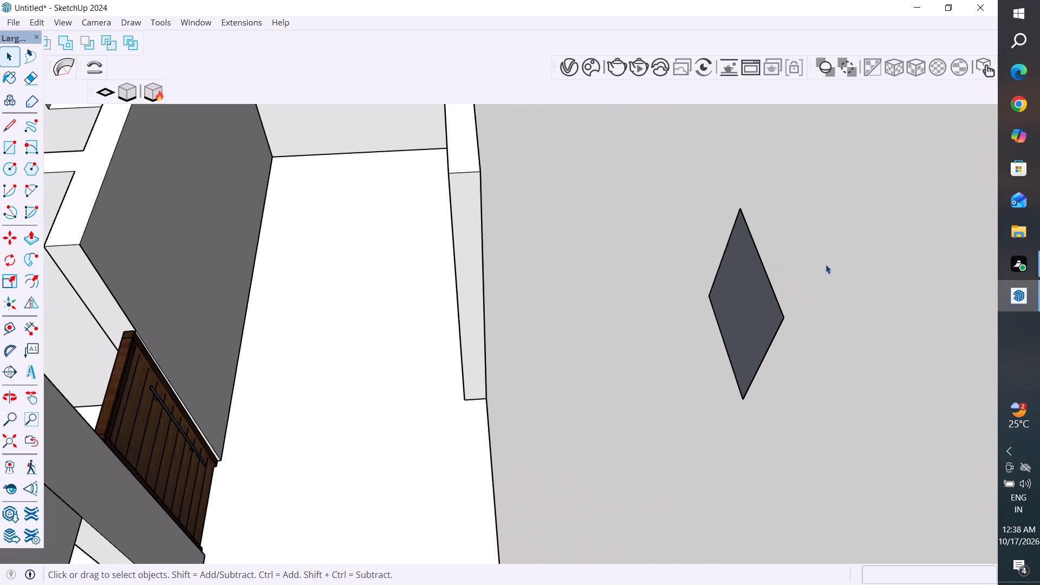
pyautogui.moveTo(815, 252); pyautogui.dragTo(875, 280, button='middle')
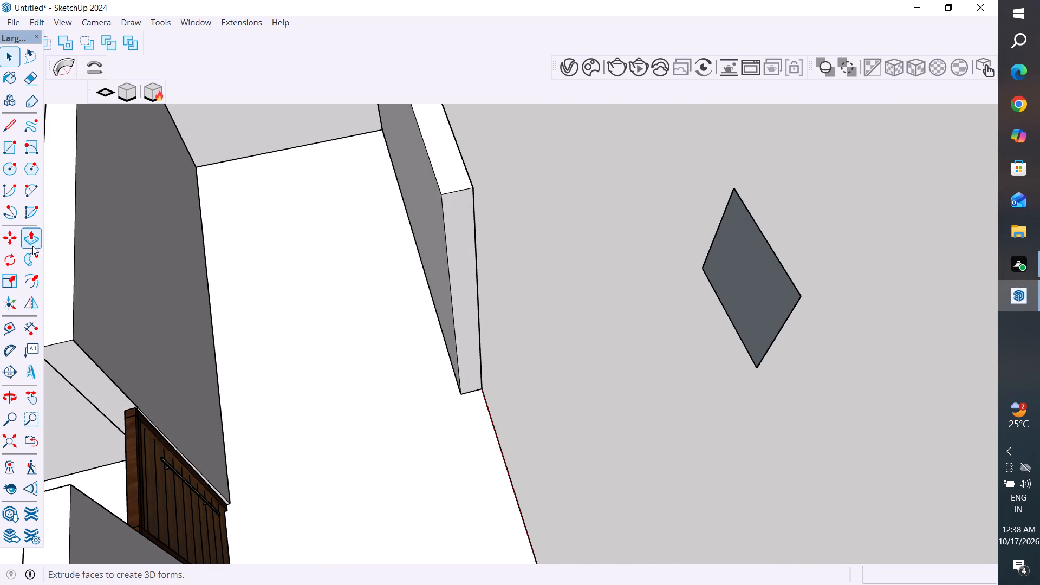
pyautogui.click(32, 246)
pyautogui.click(765, 292)
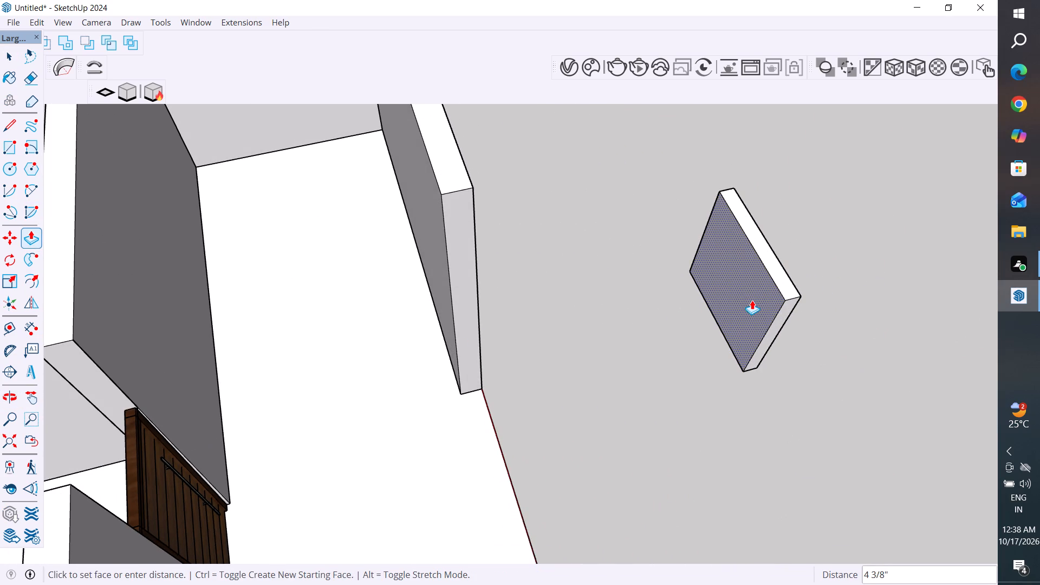
pyautogui.write('9"')
pyautogui.press('Return')
pyautogui.click(14, 52)
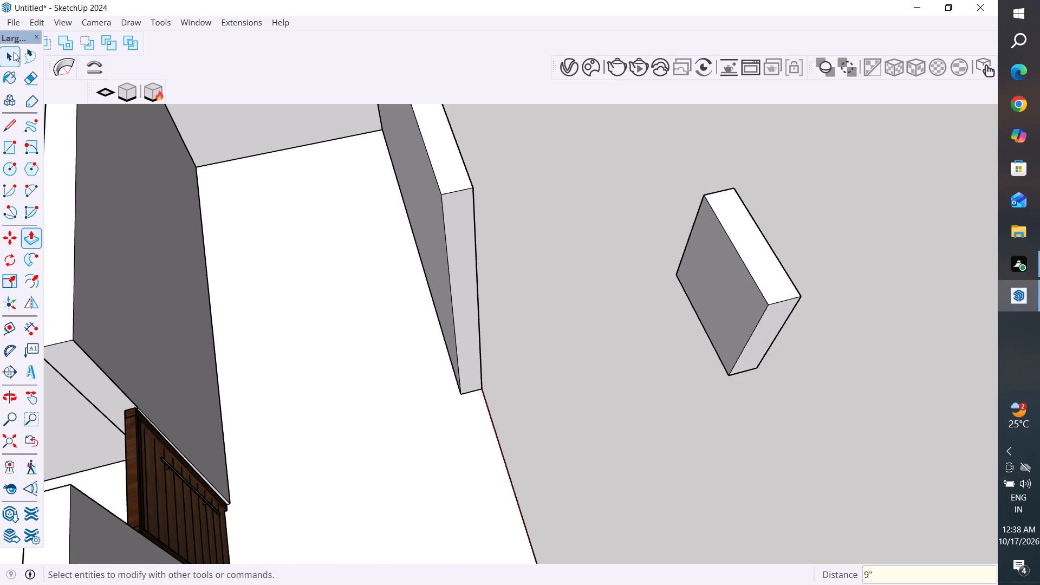
# Group all of the extruded panel's geometry outside the house.
pyautogui.tripleClick(770, 277)
pyautogui.rightClick(770, 277)
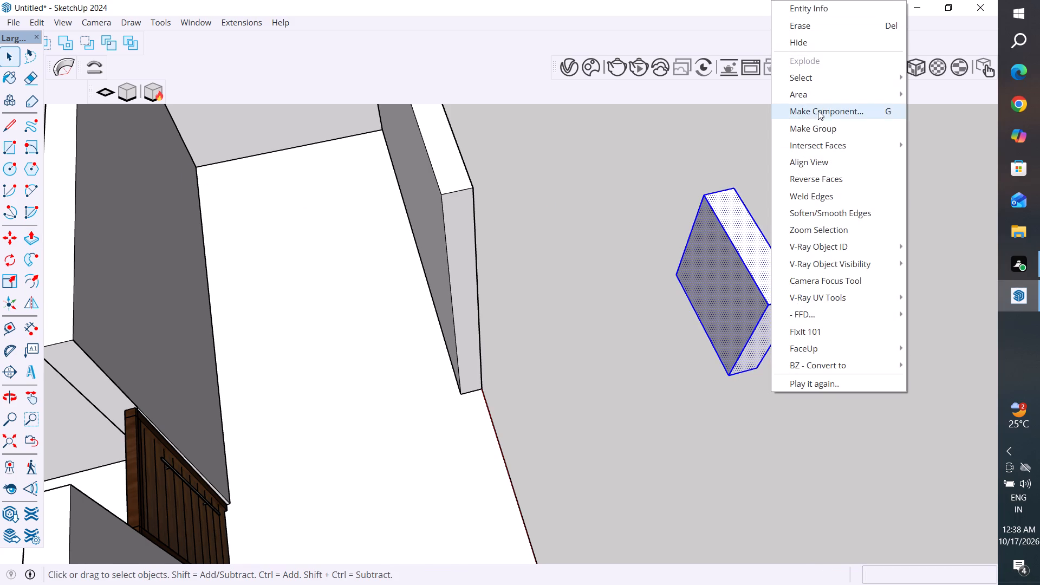
pyautogui.click(829, 128)
# Move the grouped 9" panel from outside the house into the opening above the front door, fitting its lower corner to the door frame.
pyautogui.scroll(-5, 725, 345)
pyautogui.moveTo(802, 381); pyautogui.dragTo(740, 415, button='middle')
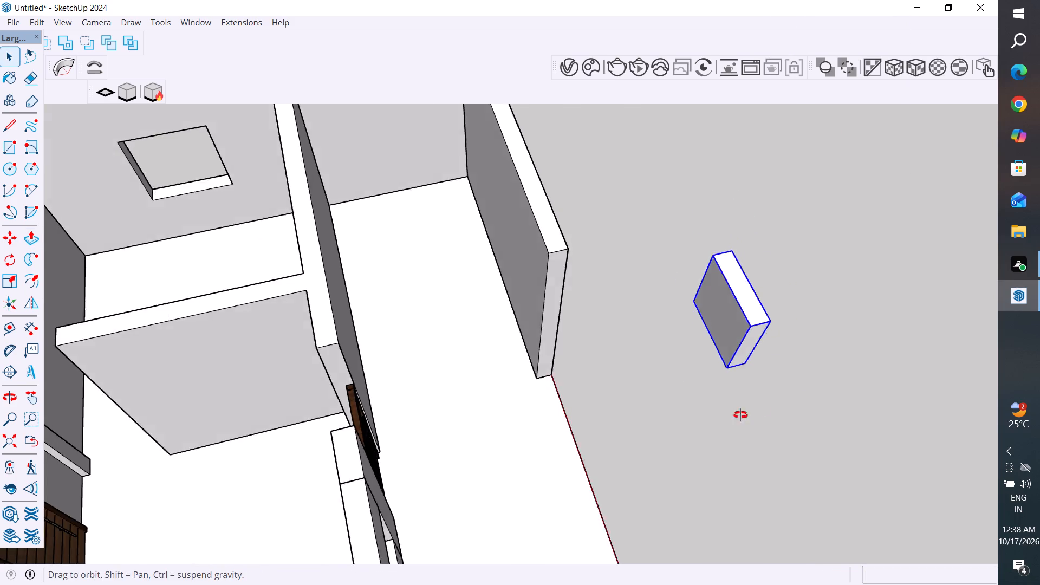
pyautogui.moveTo(740, 415); pyautogui.dragTo(649, 383, button='middle')
pyautogui.scroll(-6, 704, 302)
pyautogui.scroll(5, 738, 443)
pyautogui.scroll(-5, 701, 378)
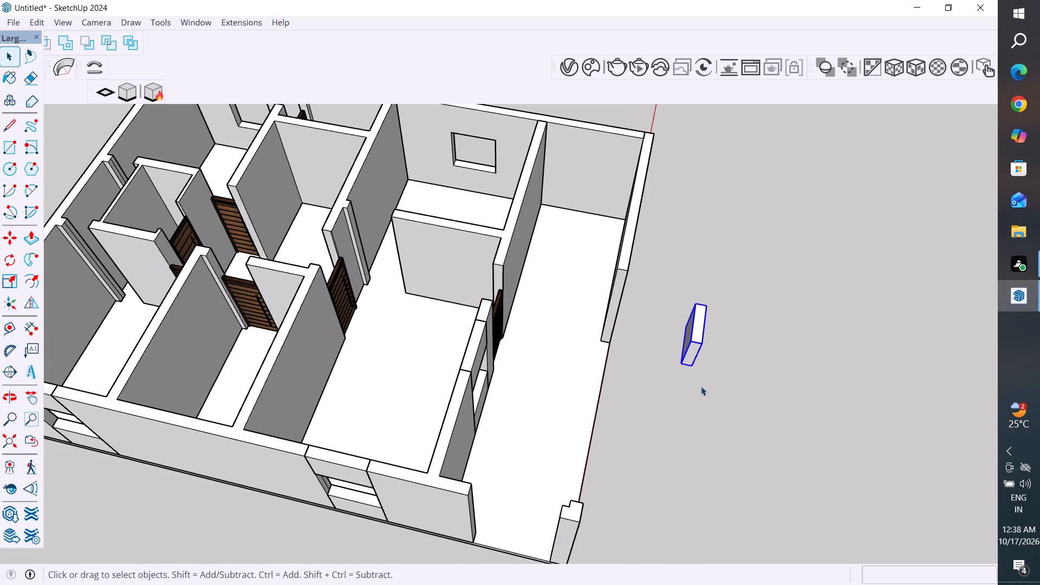
pyautogui.press('m')
pyautogui.scroll(3, 697, 369)
pyautogui.click(697, 369)
pyautogui.scroll(3, 431, 303)
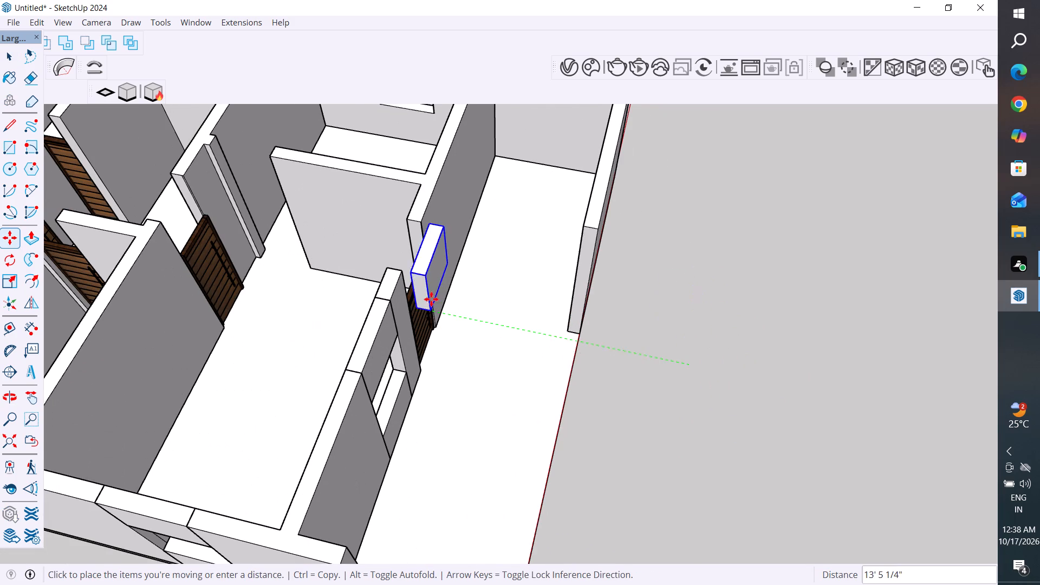
pyautogui.scroll(1, 431, 299)
pyautogui.scroll(-7, 451, 320)
pyautogui.moveTo(717, 424); pyautogui.dragTo(531, 461, button='middle')
pyautogui.scroll(8, 438, 295)
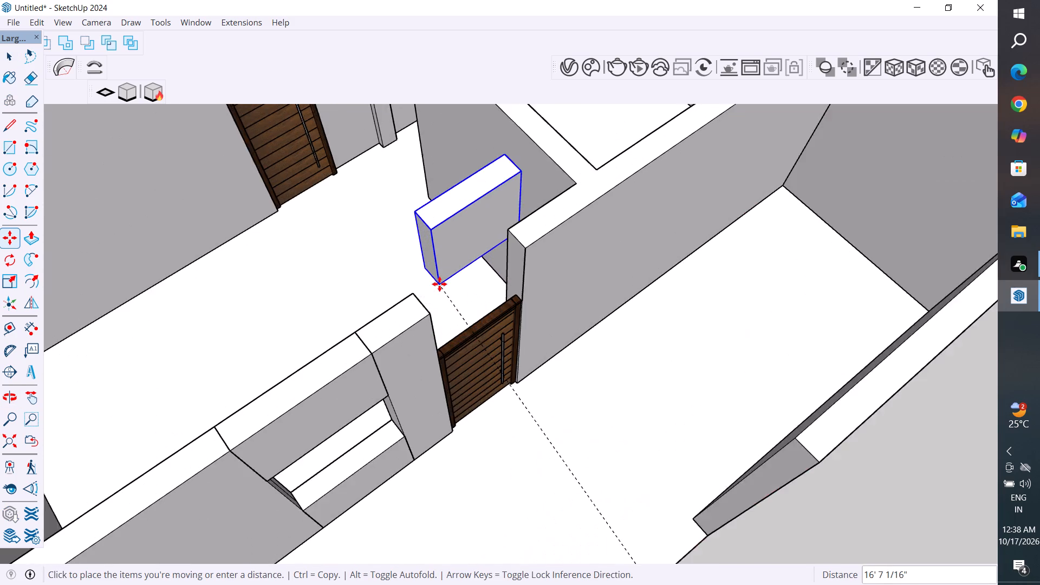
pyautogui.scroll(7, 439, 284)
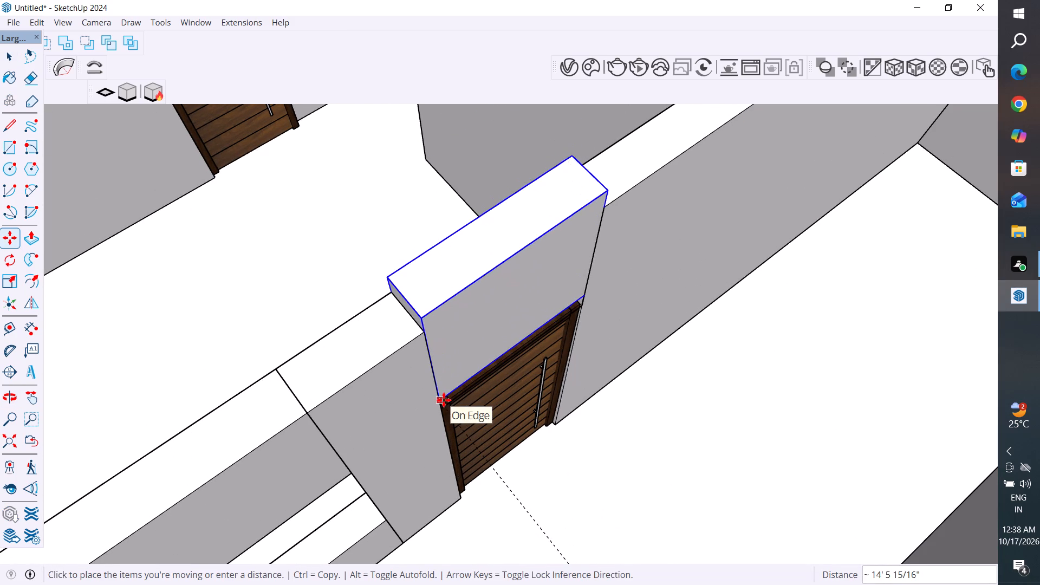
pyautogui.click(444, 402)
# Copy the front-door panel across the main room into the opening above the opposite interior door, aligned with the adjoining wall's top corner, then deselect.
pyautogui.scroll(-9, 602, 414)
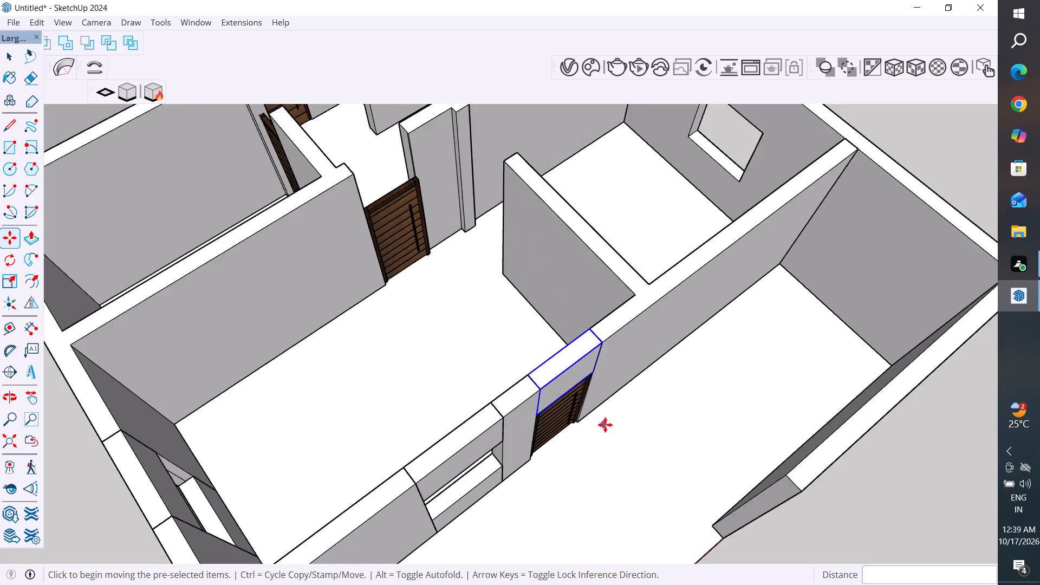
pyautogui.scroll(-3, 605, 425)
pyautogui.moveTo(636, 436); pyautogui.dragTo(655, 411, button='middle')
pyautogui.scroll(5, 588, 370)
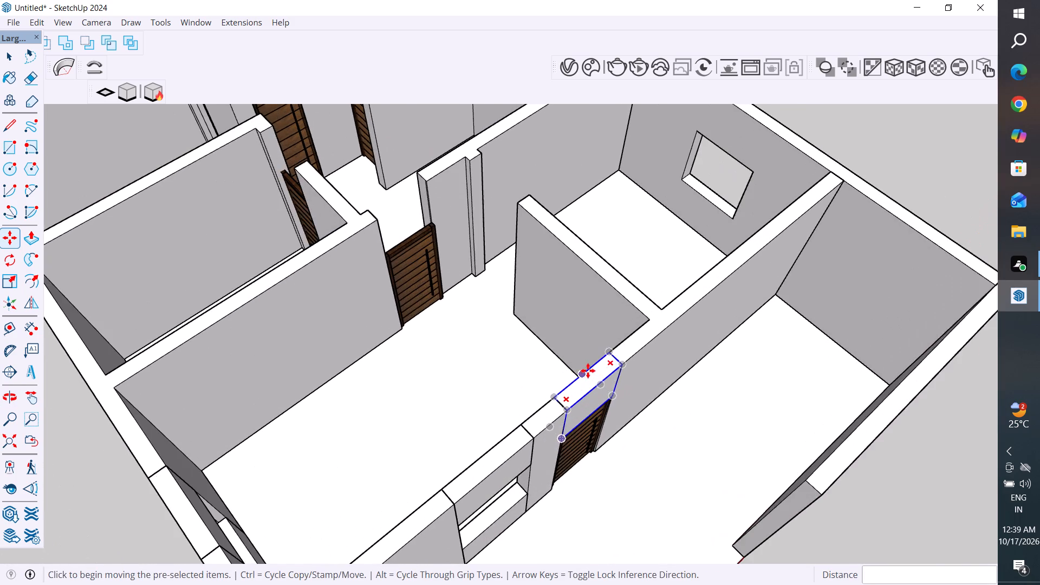
pyautogui.scroll(4, 588, 370)
pyautogui.scroll(-6, 630, 409)
pyautogui.moveTo(553, 357); pyautogui.dragTo(666, 412, button='middle')
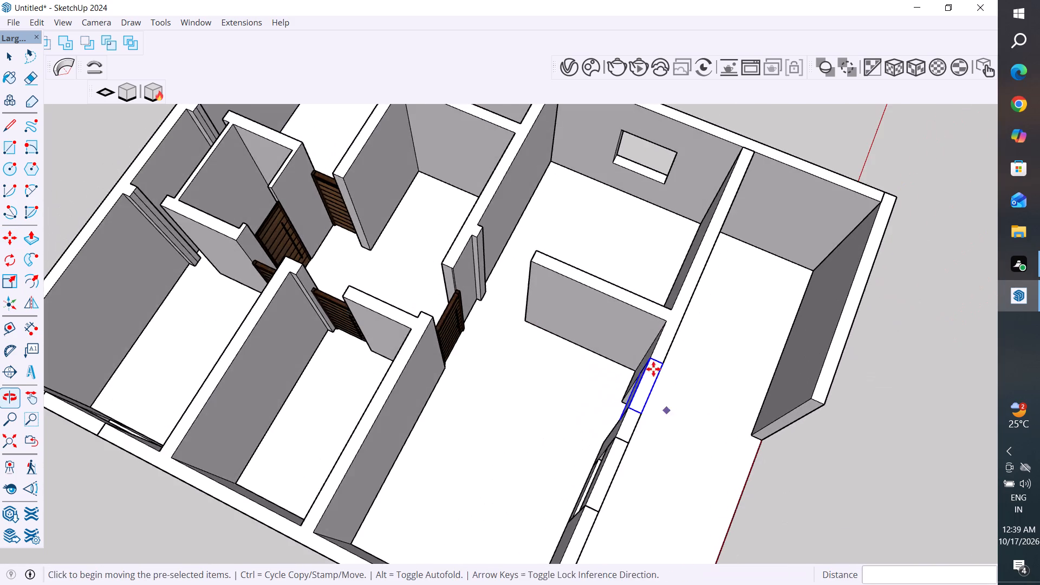
pyautogui.scroll(4, 650, 350)
pyautogui.press('m')
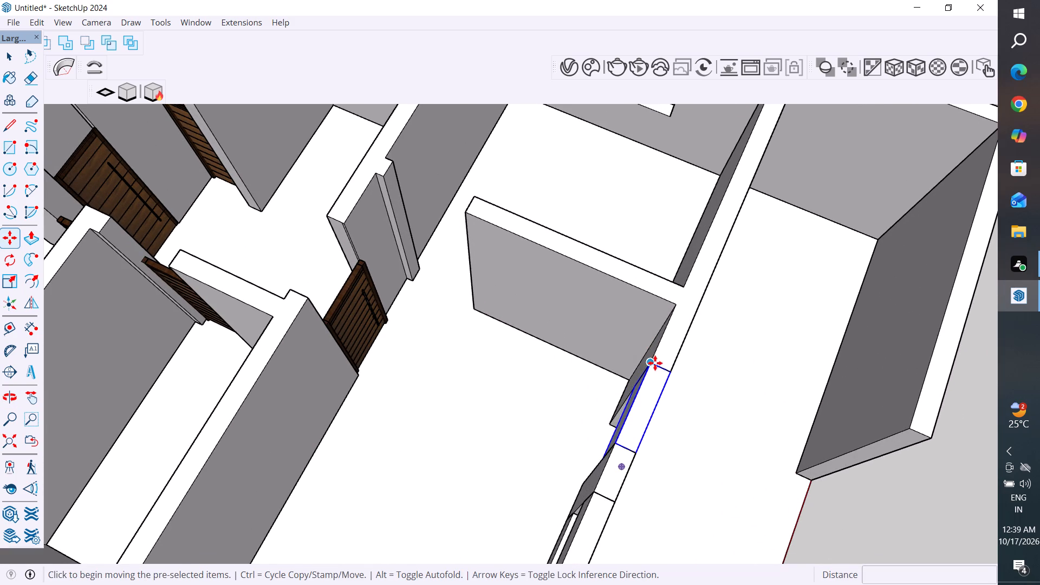
pyautogui.click(651, 363)
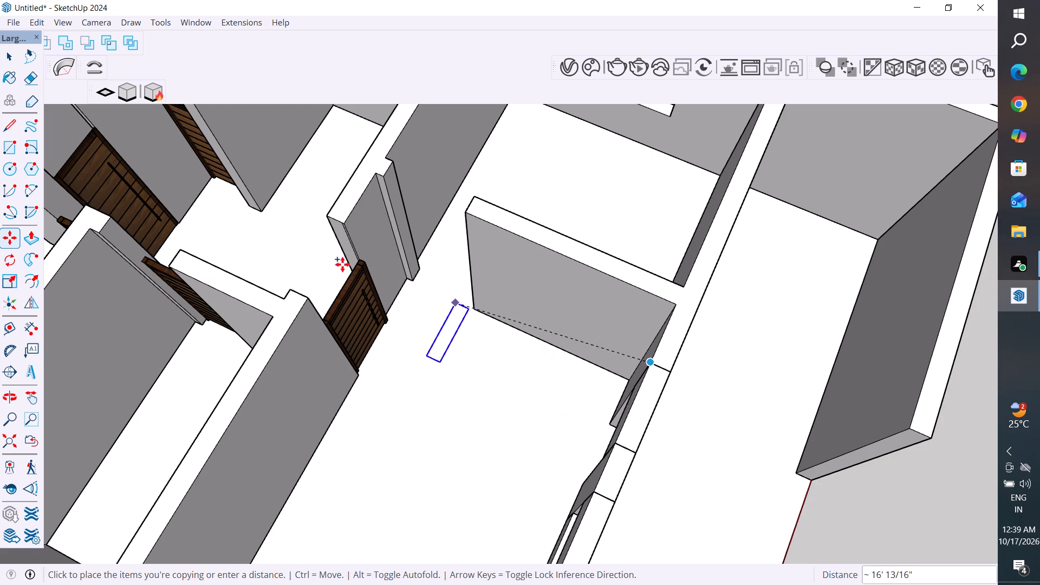
pyautogui.scroll(4, 329, 213)
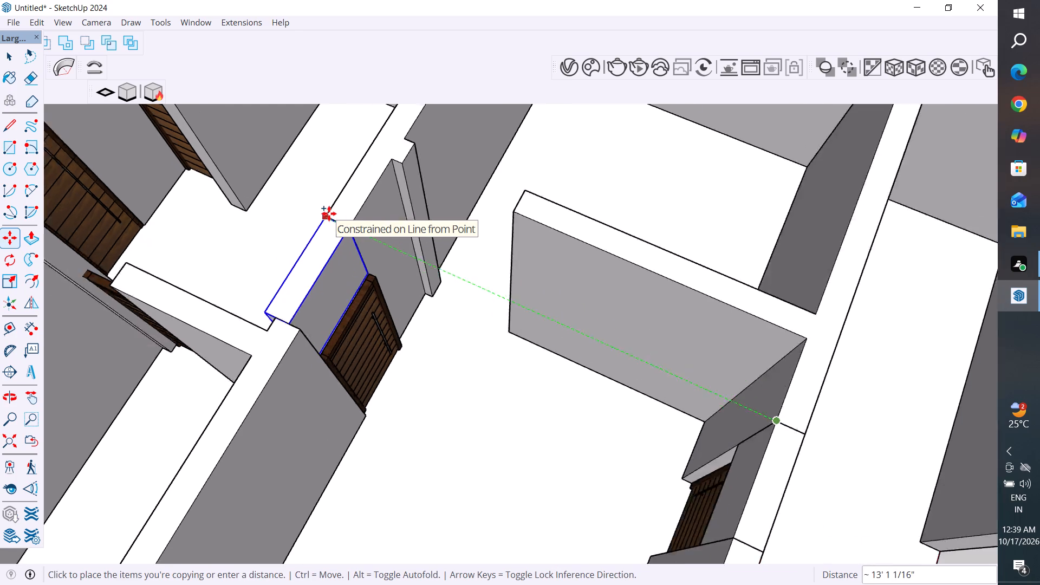
pyautogui.scroll(2, 329, 213)
pyautogui.moveTo(329, 213); pyautogui.dragTo(617, 153, button='middle')
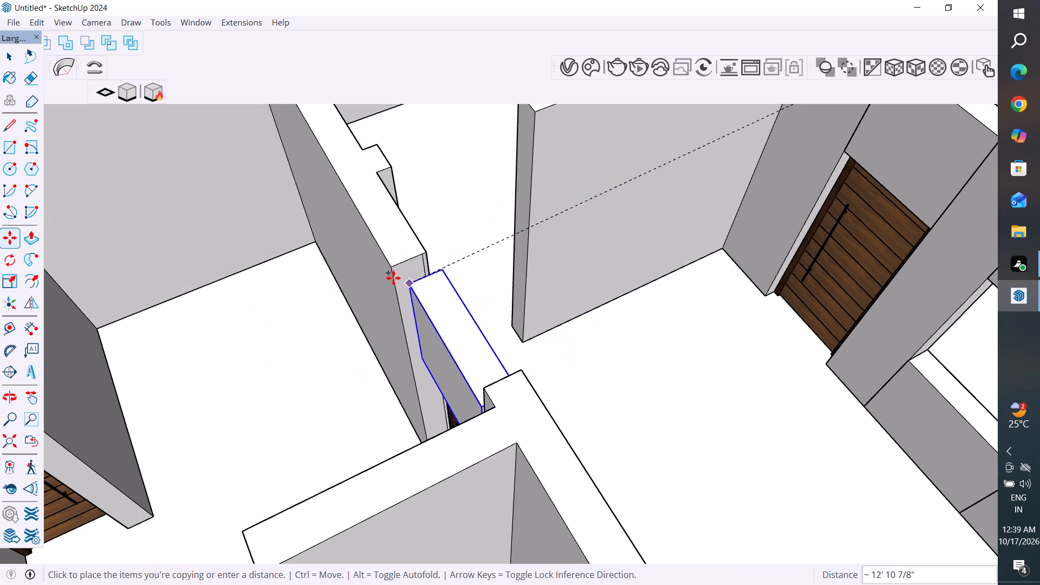
pyautogui.click(397, 261)
pyautogui.moveTo(675, 324); pyautogui.dragTo(627, 347, button='middle')
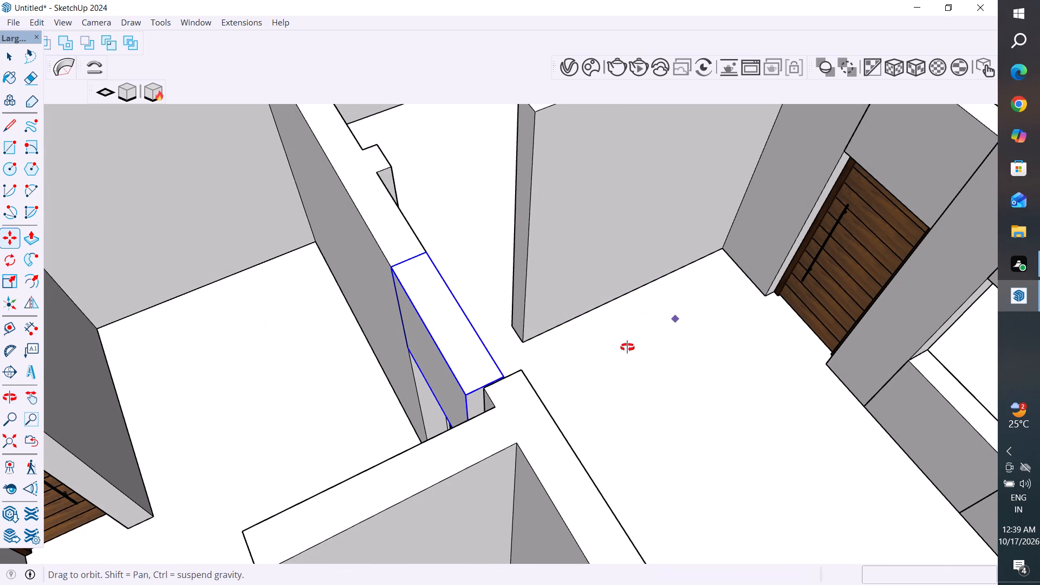
pyautogui.moveTo(627, 347); pyautogui.dragTo(391, 396, button='middle')
pyautogui.scroll(-5, 409, 395)
pyautogui.moveTo(568, 459); pyautogui.dragTo(287, 400, button='middle')
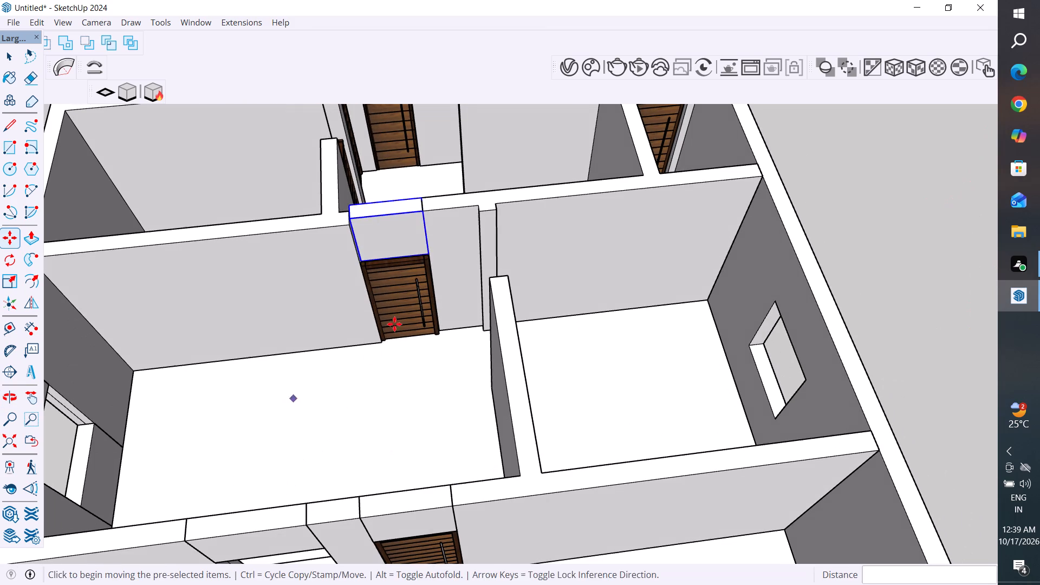
pyautogui.click(11, 61)
pyautogui.scroll(-6, 632, 451)
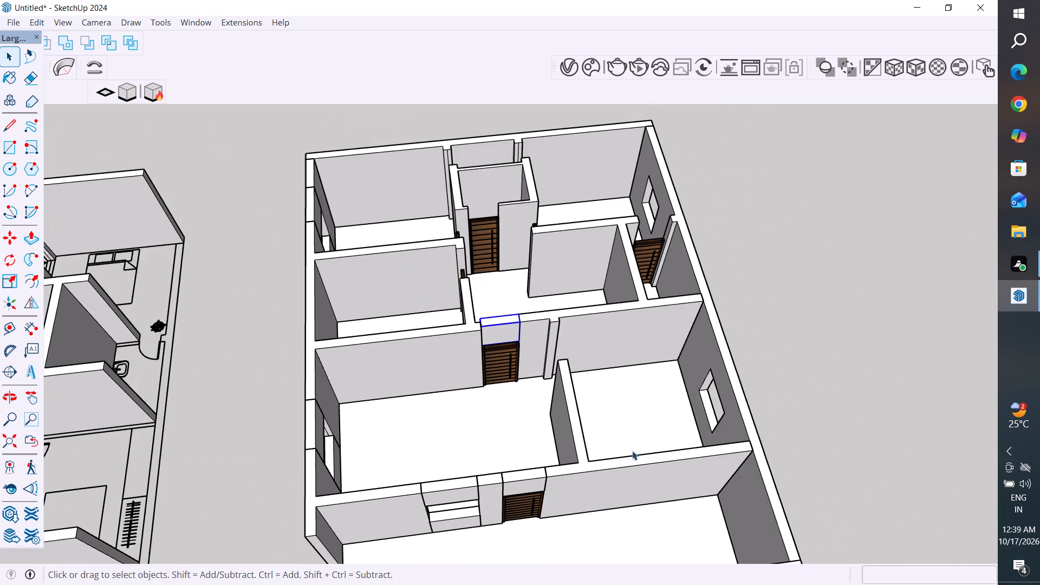
pyautogui.click(817, 341)
# Move the hallway wall group, its adjoining door panel and the door beneath together to line up with the neighbouring wall's corner, then deselect.
pyautogui.scroll(4, 505, 308)
pyautogui.moveTo(520, 373); pyautogui.dragTo(399, 405, button='middle')
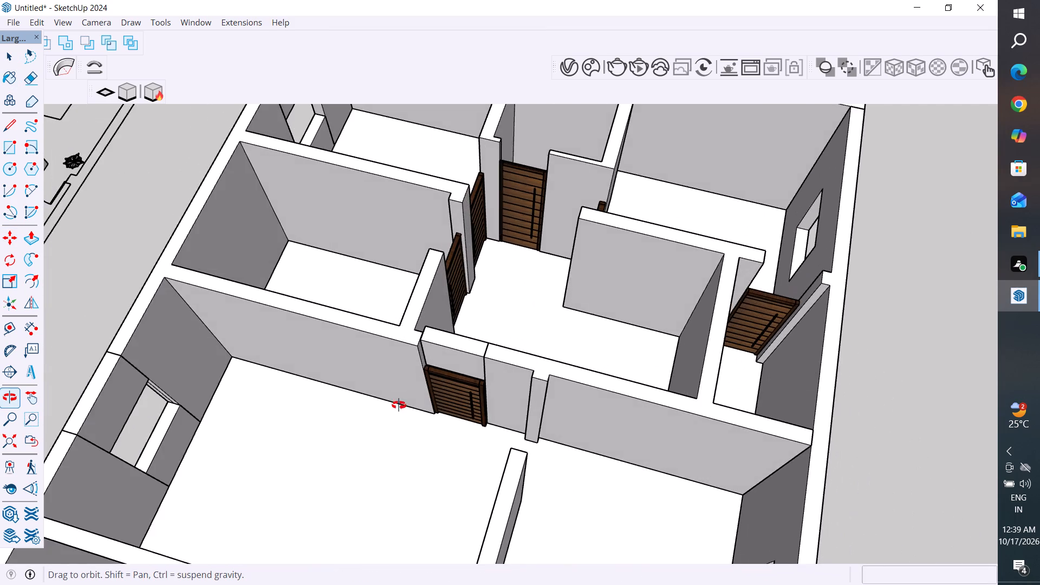
pyautogui.moveTo(399, 405); pyautogui.dragTo(405, 458, button='middle')
pyautogui.scroll(-2, 609, 402)
pyautogui.moveTo(706, 446); pyautogui.dragTo(335, 497, button='middle')
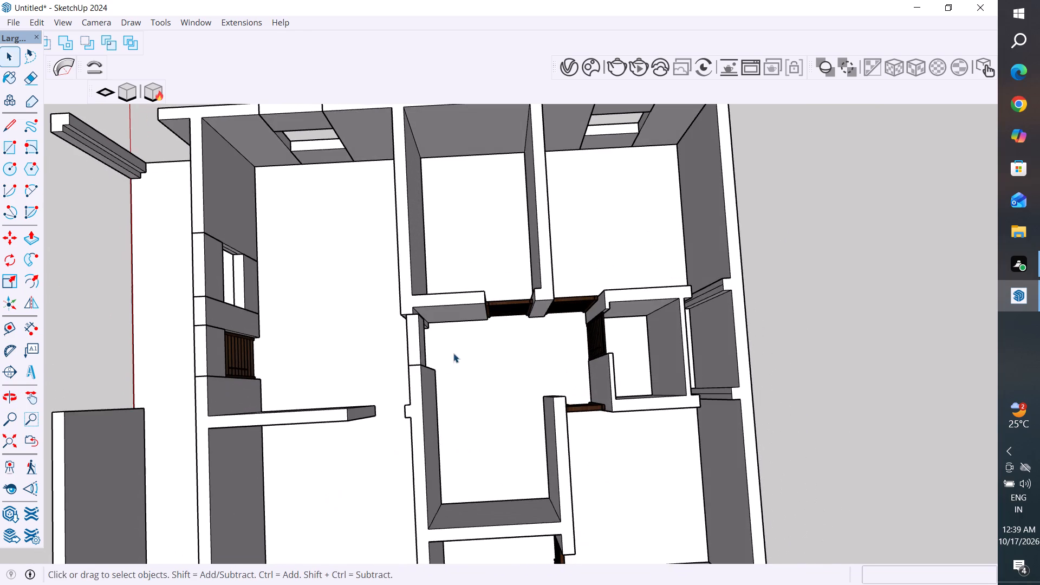
pyautogui.scroll(2, 464, 303)
pyautogui.moveTo(466, 300); pyautogui.dragTo(532, 362, button='middle')
pyautogui.scroll(-3, 537, 369)
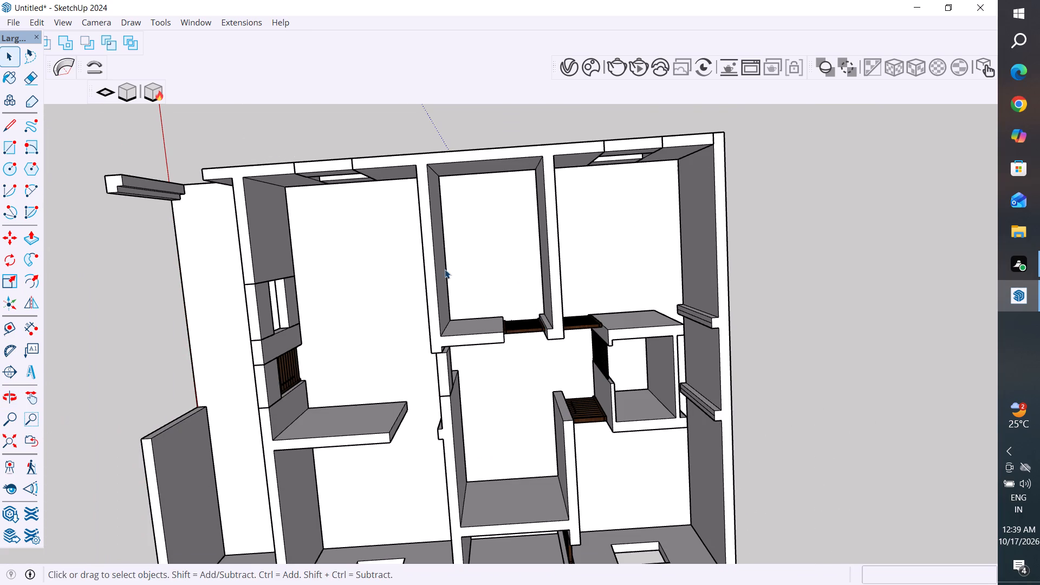
pyautogui.click(451, 479)
pyautogui.moveTo(495, 400); pyautogui.dragTo(674, 253, button='middle')
pyautogui.moveTo(612, 454); pyautogui.dragTo(449, 361, button='middle')
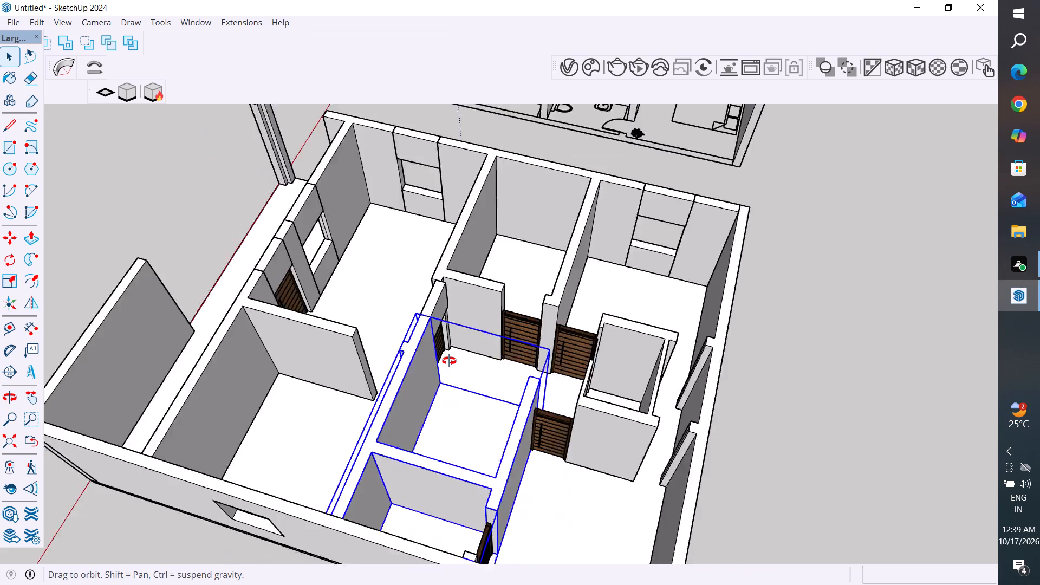
pyautogui.moveTo(449, 361); pyautogui.dragTo(798, 354, button='middle')
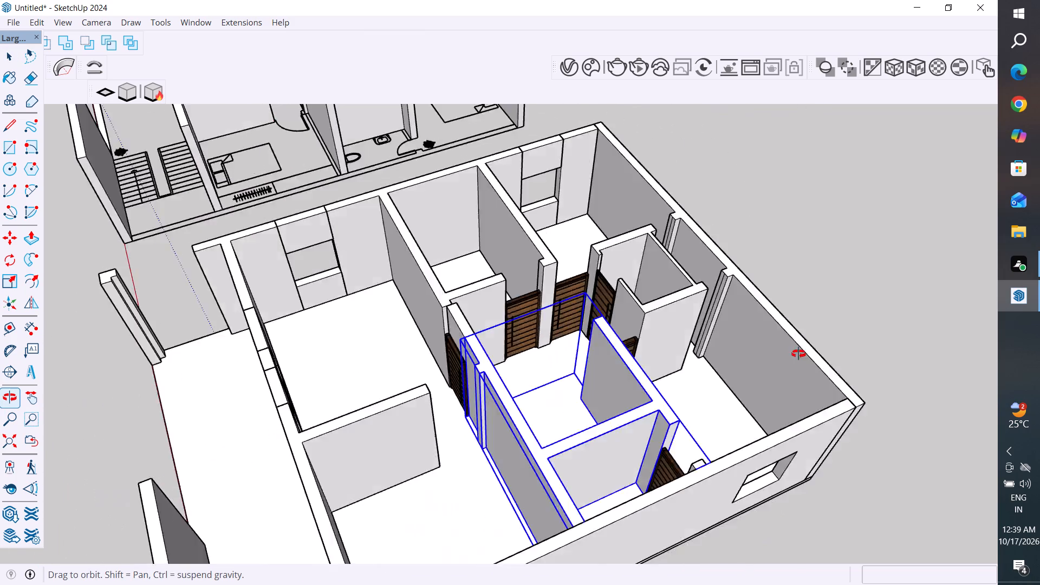
pyautogui.moveTo(798, 354); pyautogui.dragTo(971, 482, button='middle')
pyautogui.scroll(2, 519, 391)
pyautogui.keyDown('ctrl'); pyautogui.click(517, 373); pyautogui.keyUp('ctrl')
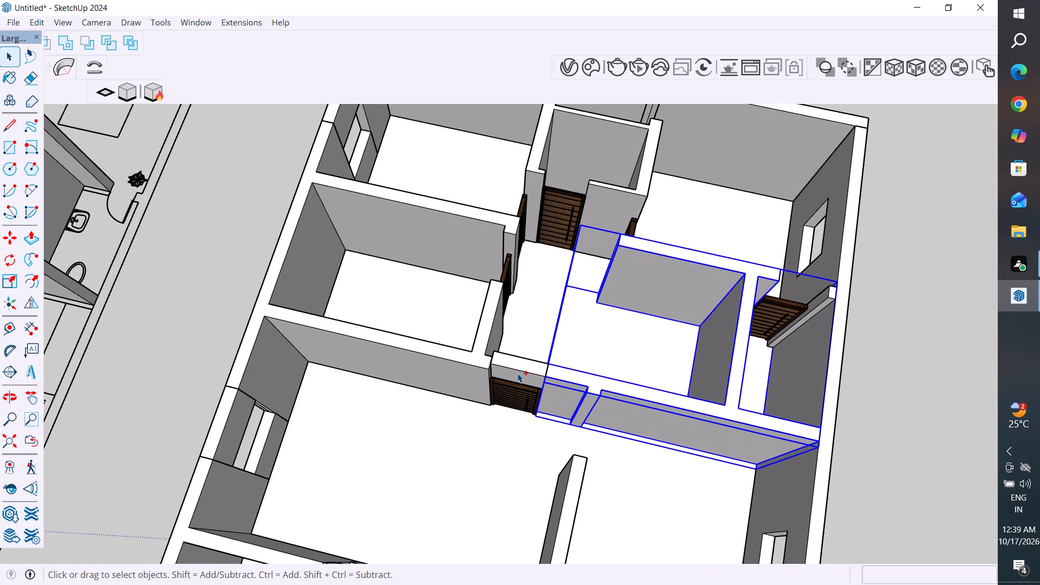
pyautogui.keyDown('ctrl'); pyautogui.click(516, 395); pyautogui.keyUp('ctrl')
pyautogui.press('m')
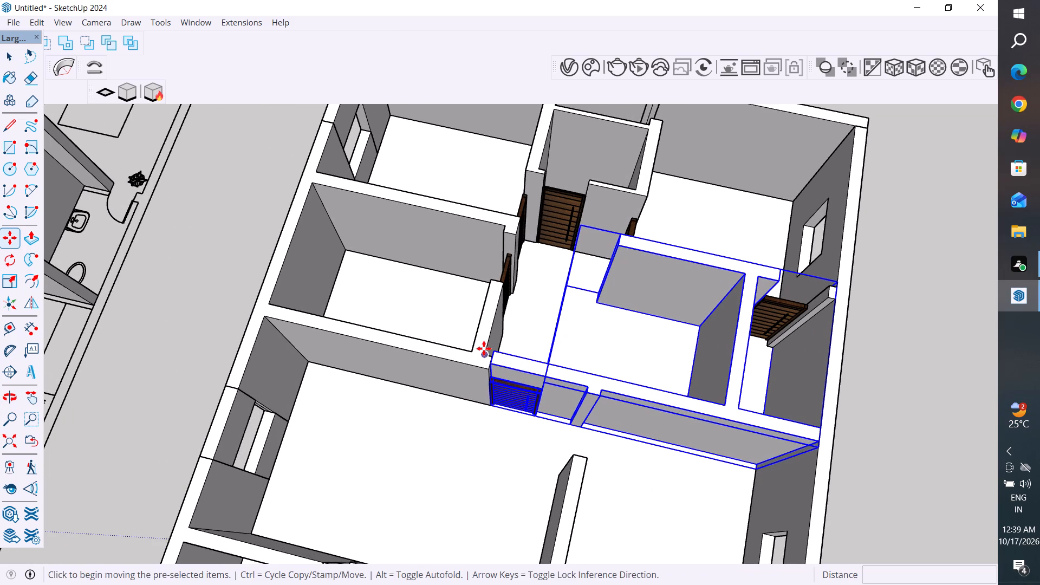
pyautogui.scroll(6, 484, 348)
pyautogui.click(499, 350)
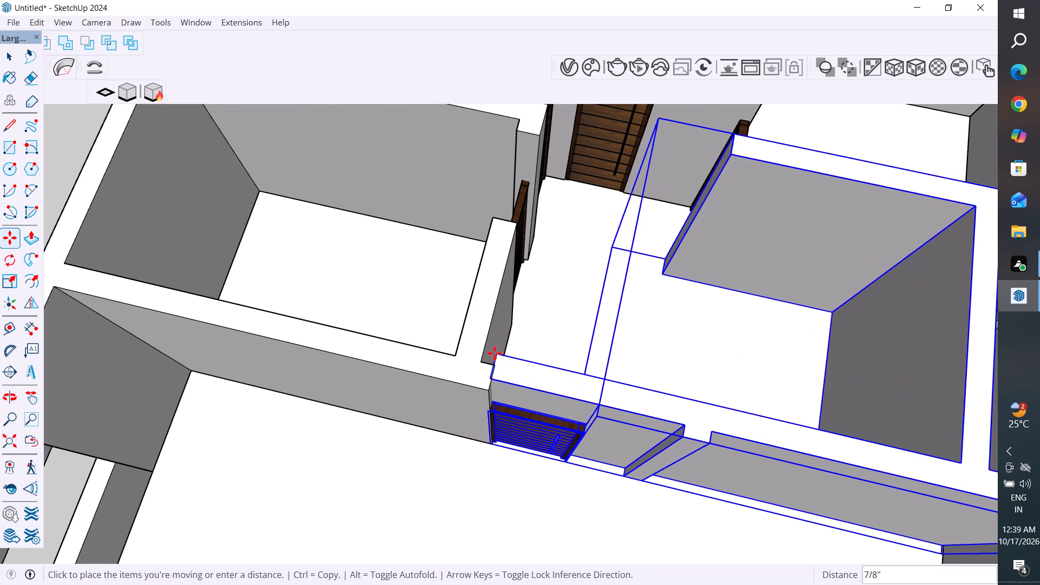
pyautogui.click(493, 364)
pyautogui.scroll(-6, 568, 384)
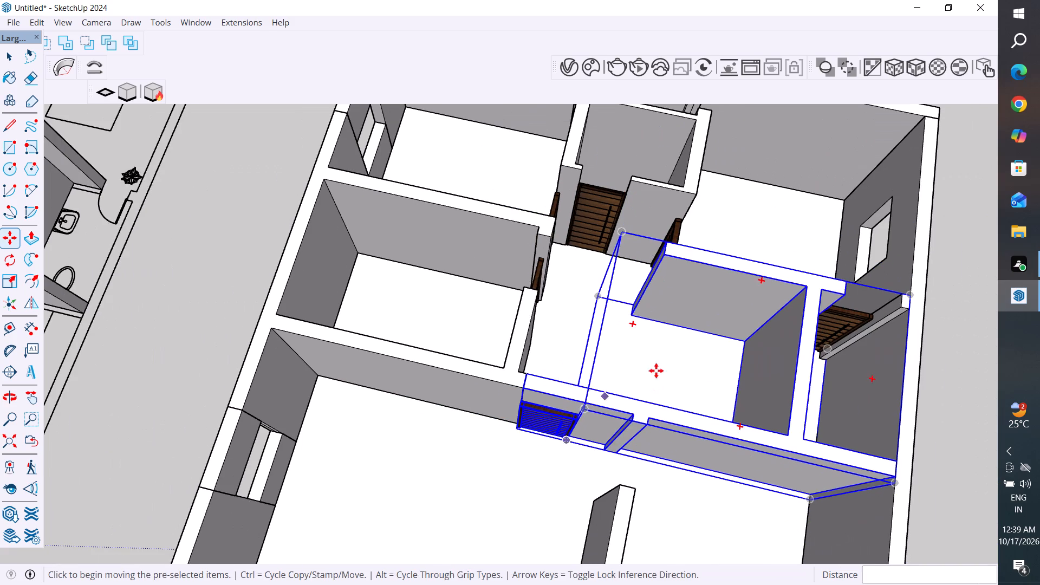
pyautogui.click(14, 61)
pyautogui.click(217, 257)
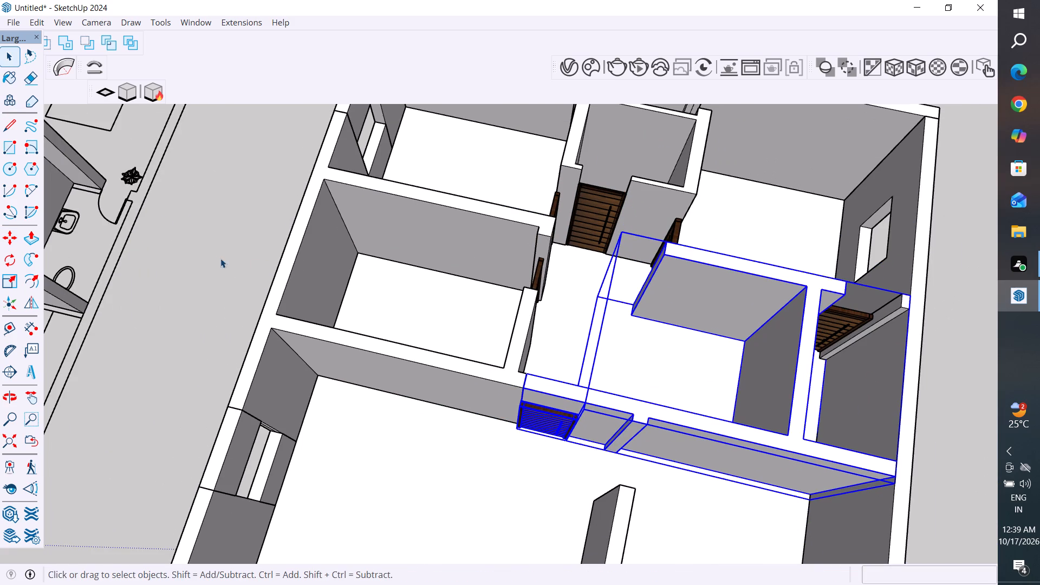
# Delete the wooden door standing between the end of the hallway wall and the outer wall of the small enclosed room.
pyautogui.scroll(-6, 265, 304)
pyautogui.moveTo(629, 339); pyautogui.dragTo(211, 352, button='middle')
pyautogui.scroll(6, 492, 311)
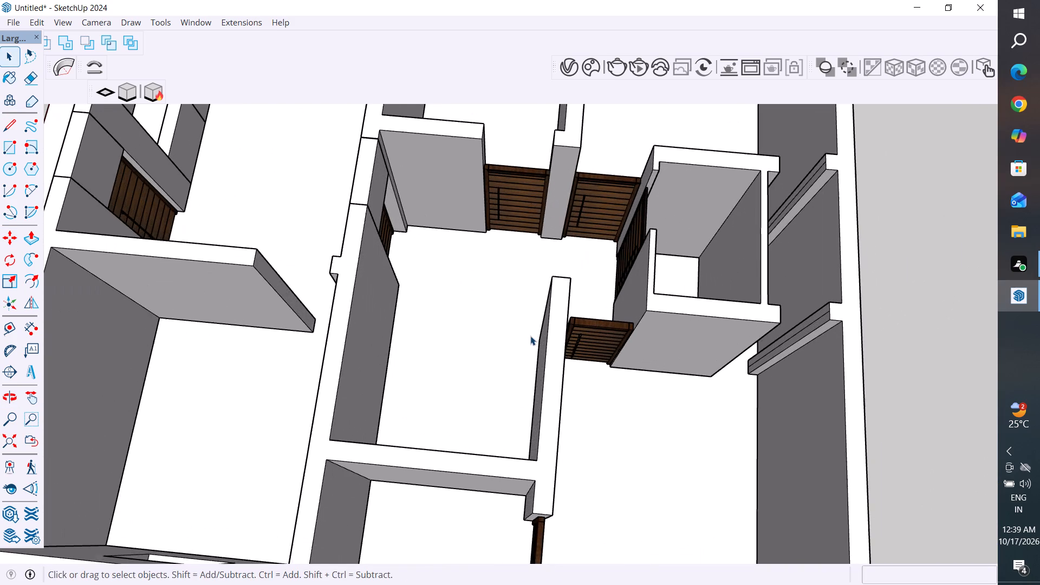
pyautogui.moveTo(597, 348); pyautogui.dragTo(551, 264, button='middle')
pyautogui.scroll(3, 582, 306)
pyautogui.click(589, 336)
pyautogui.scroll(2, 589, 336)
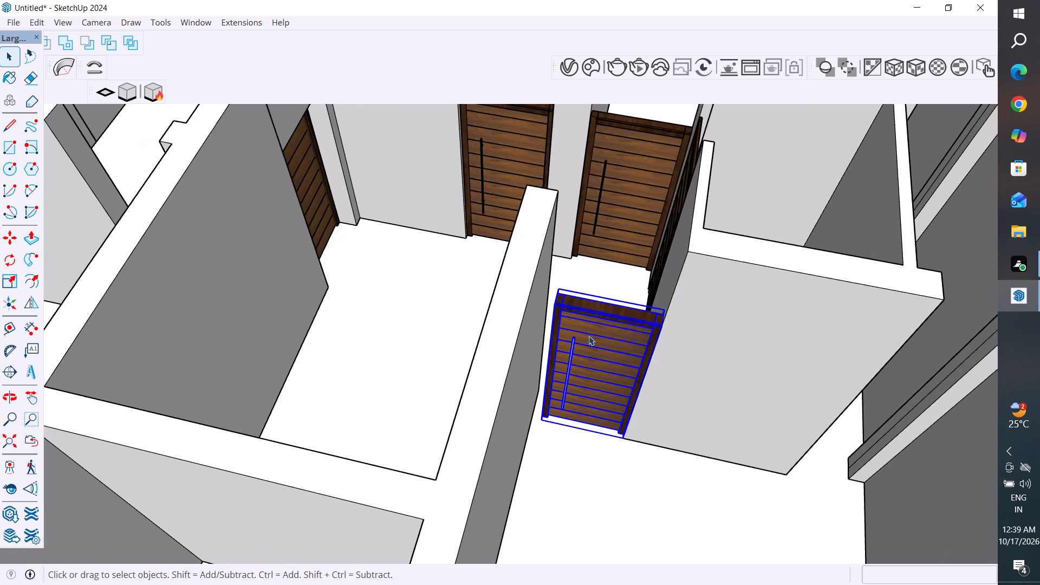
pyautogui.press('Delete')
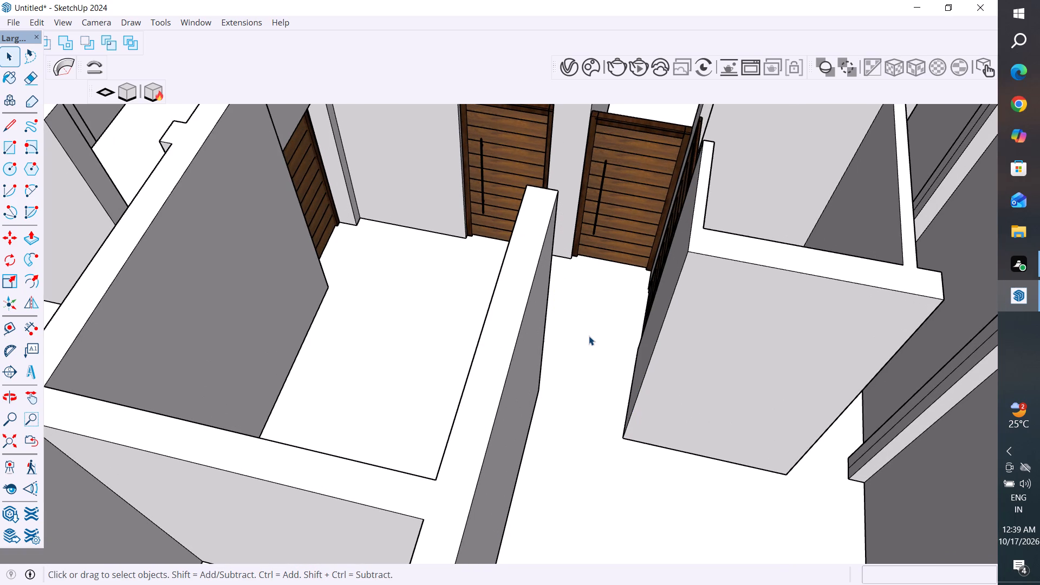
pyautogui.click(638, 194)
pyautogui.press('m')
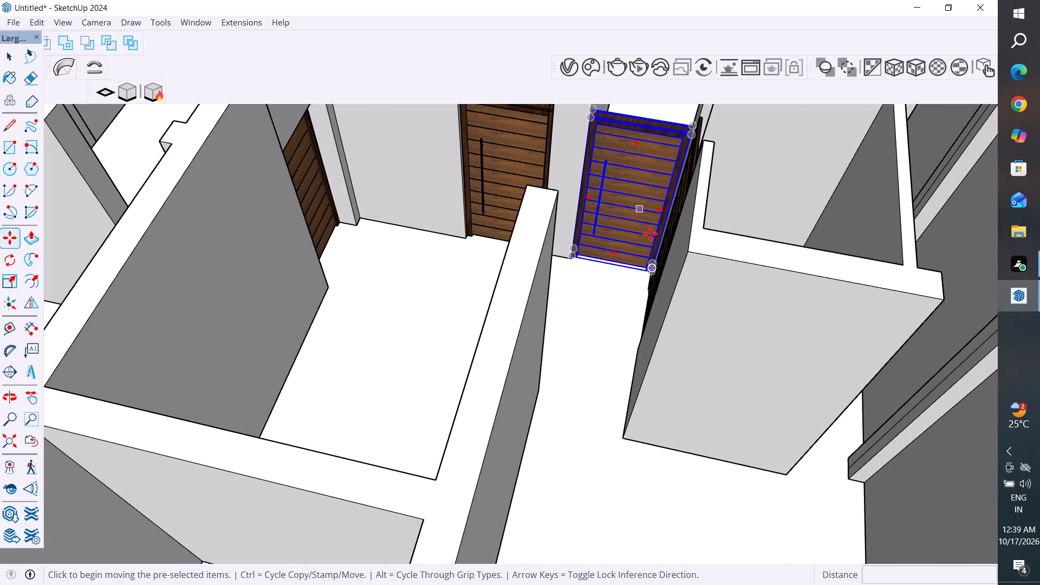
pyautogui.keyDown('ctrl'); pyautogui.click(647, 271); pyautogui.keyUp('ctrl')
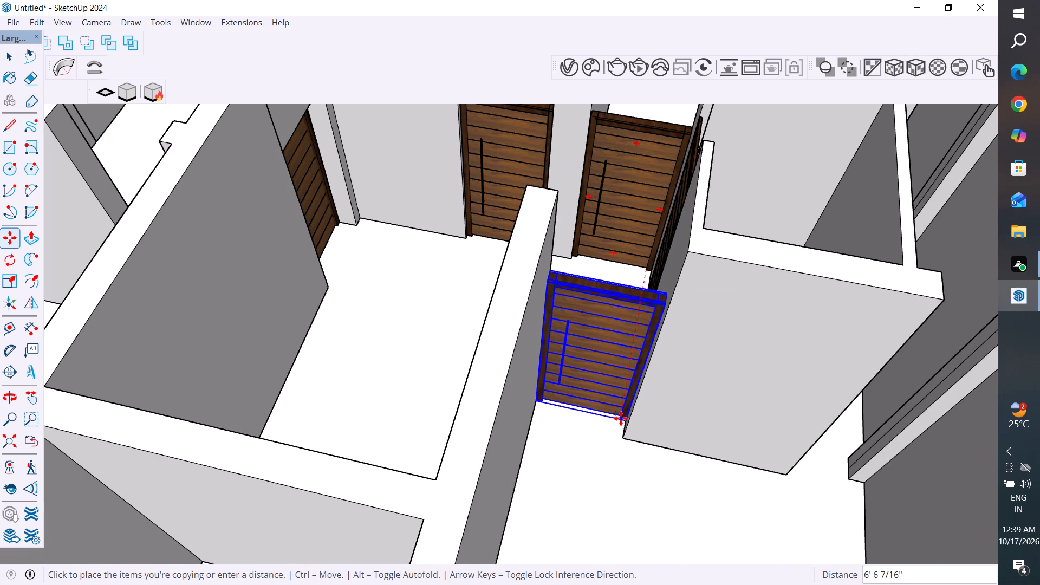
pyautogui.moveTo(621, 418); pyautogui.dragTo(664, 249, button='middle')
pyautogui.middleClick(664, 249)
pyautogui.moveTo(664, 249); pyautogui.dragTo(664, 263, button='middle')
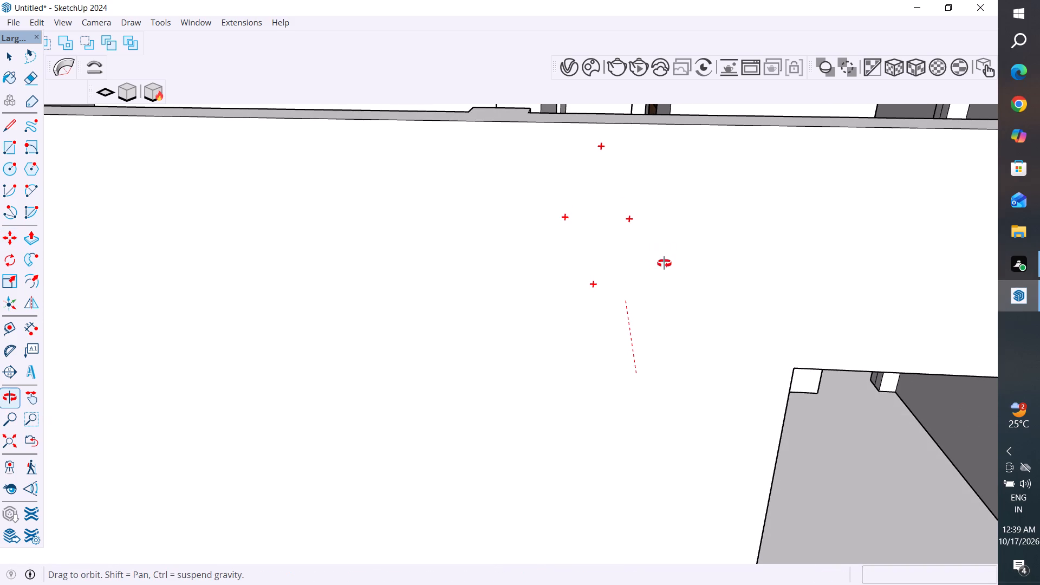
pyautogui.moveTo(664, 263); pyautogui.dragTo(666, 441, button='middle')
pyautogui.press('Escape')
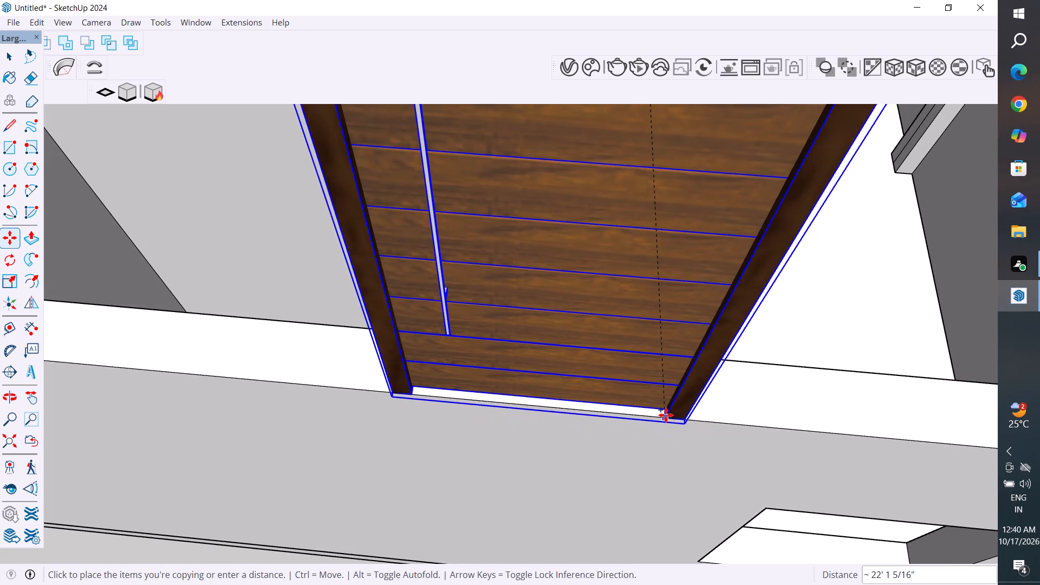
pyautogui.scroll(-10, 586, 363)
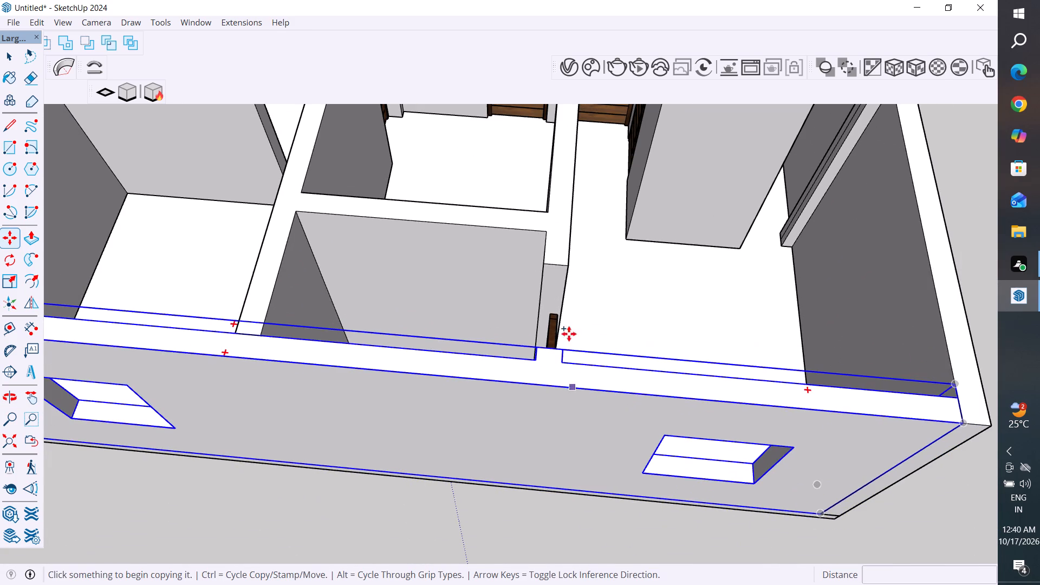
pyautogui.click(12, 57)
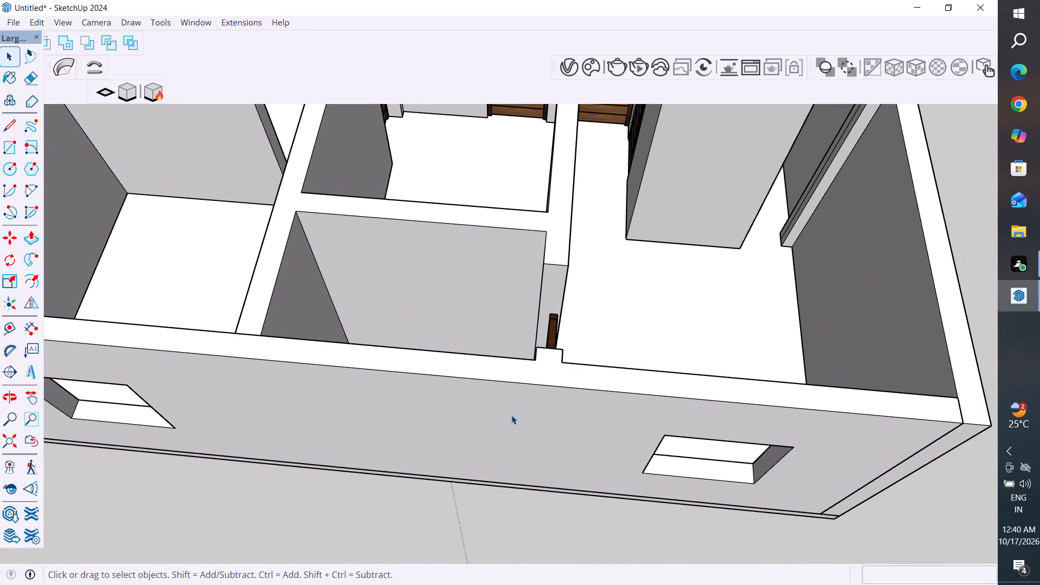
# Hide the long outer wall with two window openings that closes off the small rooms.
pyautogui.scroll(-6, 574, 438)
pyautogui.moveTo(497, 444); pyautogui.dragTo(1008, 480, button='middle')
pyautogui.scroll(-5, 558, 468)
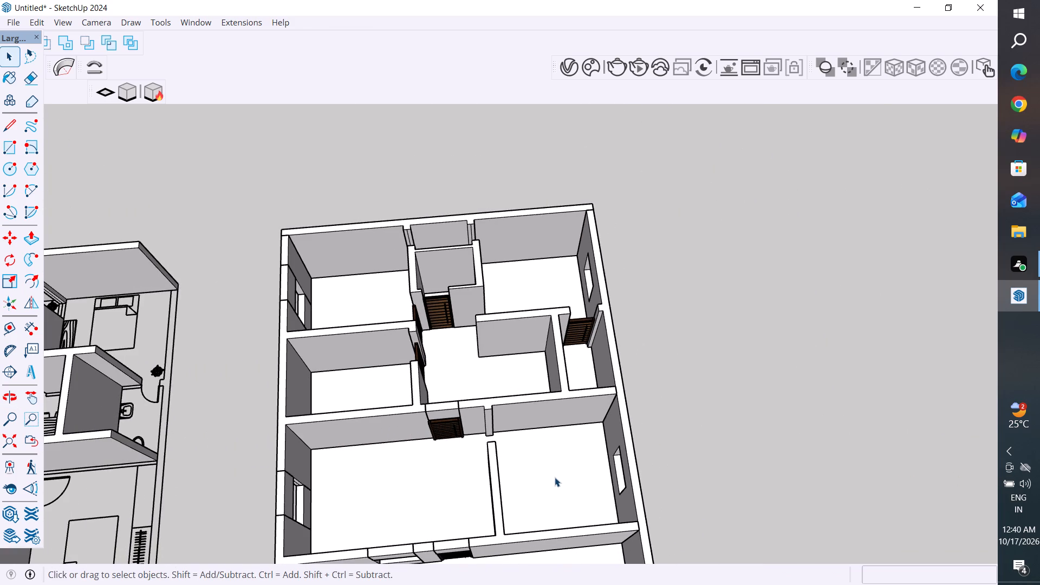
pyautogui.scroll(-3, 583, 437)
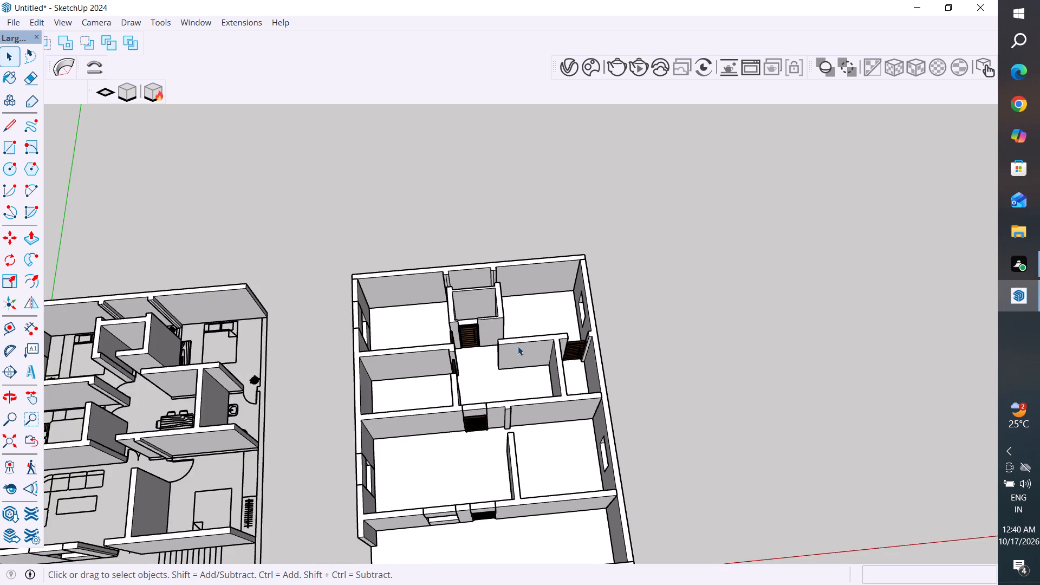
pyautogui.scroll(-4, 493, 370)
pyautogui.moveTo(536, 368); pyautogui.dragTo(370, 400, button='middle')
pyautogui.scroll(3, 539, 357)
pyautogui.moveTo(660, 392); pyautogui.dragTo(396, 447, button='middle')
pyautogui.scroll(3, 481, 319)
pyautogui.moveTo(673, 381); pyautogui.dragTo(417, 380, button='middle')
pyautogui.scroll(-6, 512, 273)
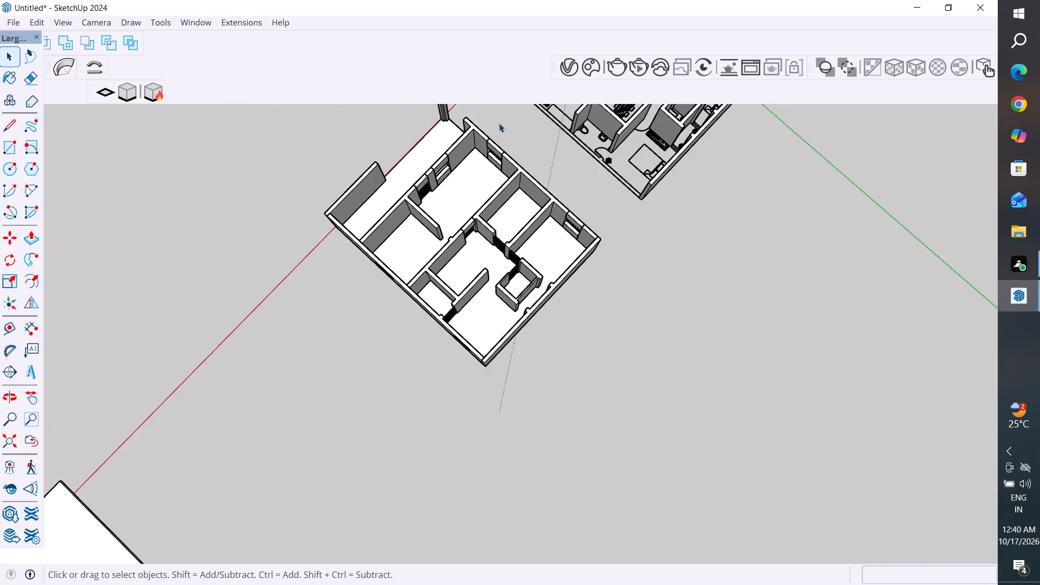
pyautogui.scroll(-5, 444, 356)
pyautogui.scroll(8, 454, 218)
pyautogui.moveTo(453, 396); pyautogui.dragTo(515, 252, button='middle')
pyautogui.scroll(3, 522, 392)
pyautogui.moveTo(534, 444); pyautogui.dragTo(580, 428, button='middle')
pyautogui.click(457, 496)
pyautogui.rightClick(457, 496)
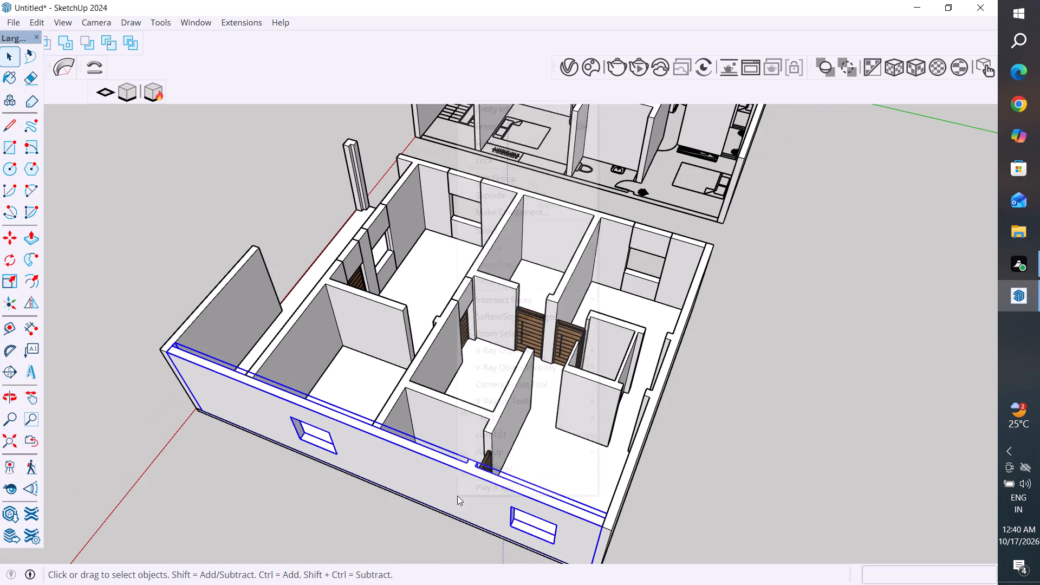
pyautogui.click(527, 141)
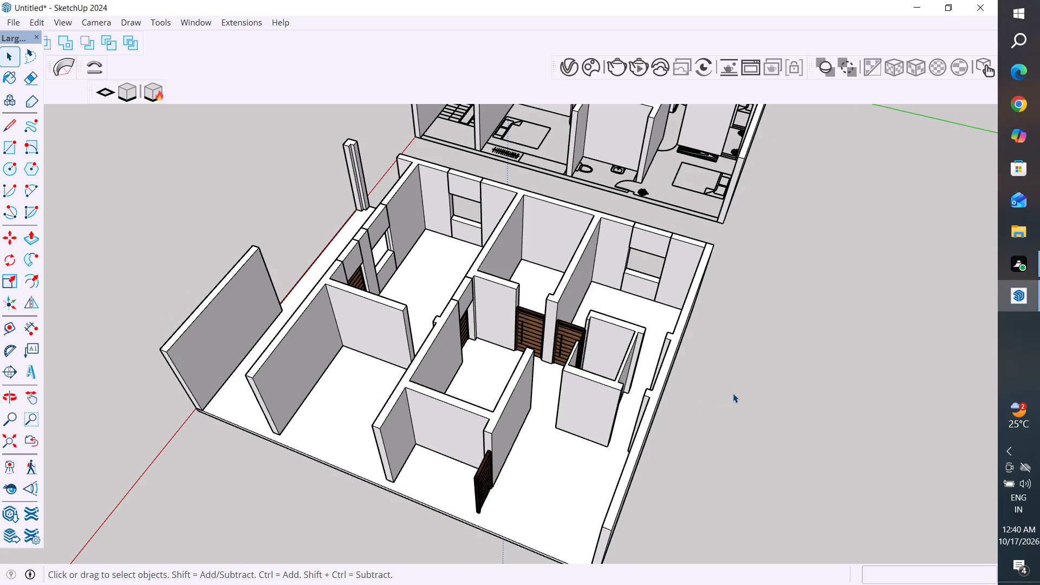
# Copy the wooden door beside the small enclosed room about 6' 10 5/8" into the gap between that room and the freestanding hallway wall.
pyautogui.moveTo(734, 393); pyautogui.dragTo(848, 374, button='middle')
pyautogui.scroll(7, 666, 288)
pyautogui.click(565, 339)
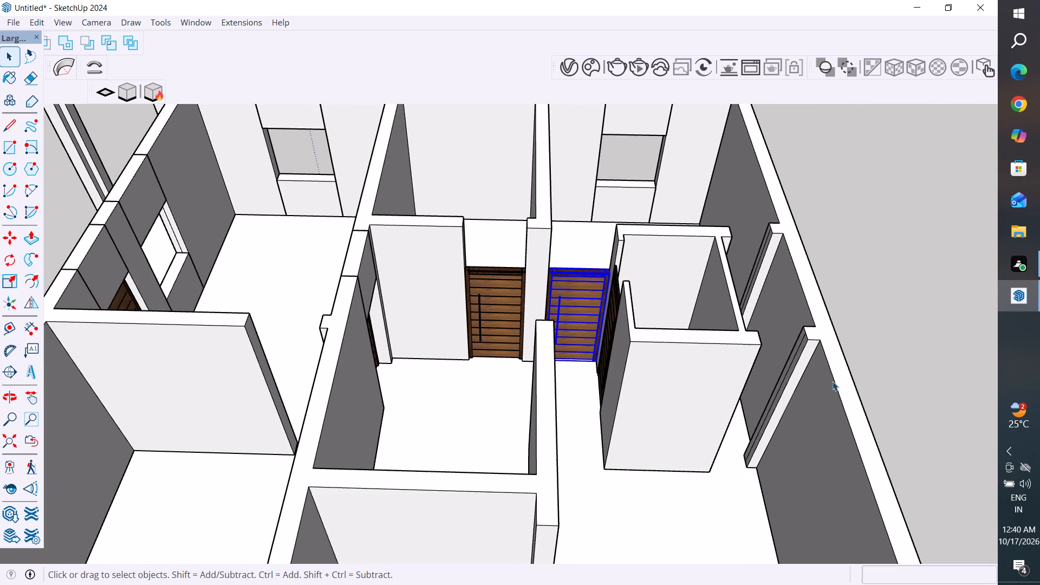
pyautogui.moveTo(833, 381); pyautogui.dragTo(738, 365, button='middle')
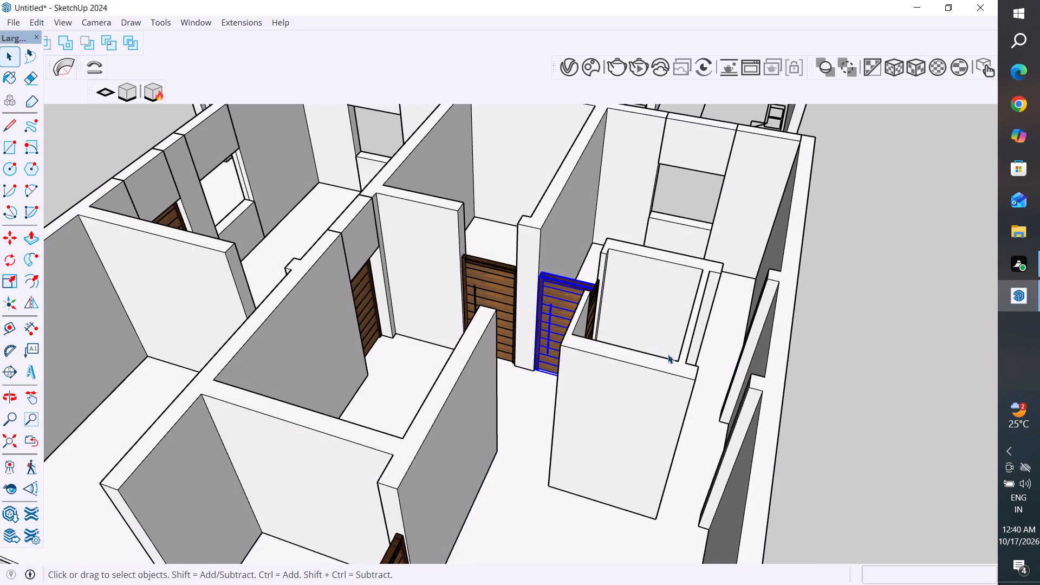
pyautogui.moveTo(544, 419); pyautogui.dragTo(574, 369, button='middle')
pyautogui.moveTo(611, 413); pyautogui.dragTo(677, 433, button='middle')
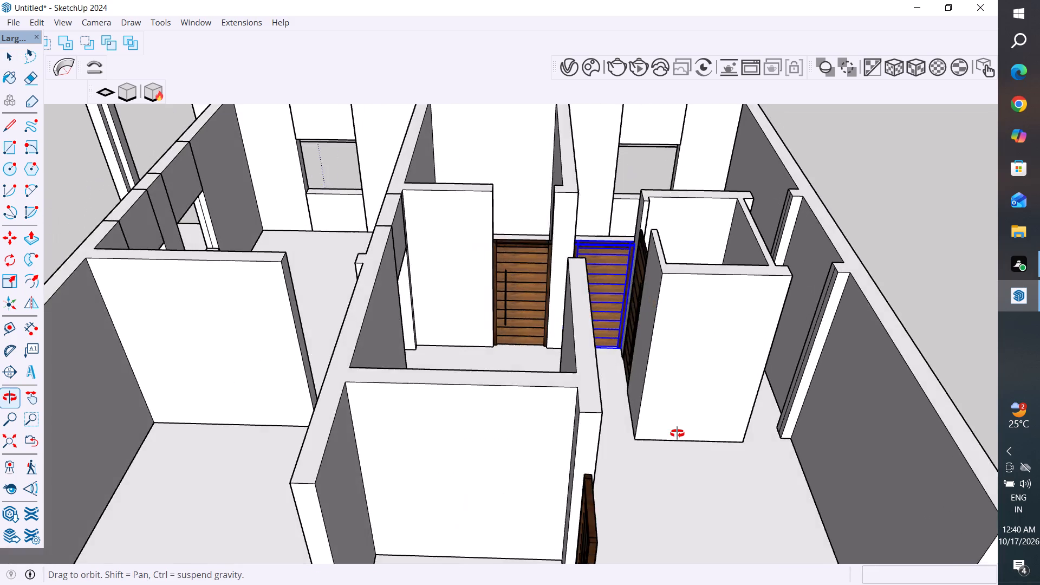
pyautogui.moveTo(677, 433); pyautogui.dragTo(643, 430, button='middle')
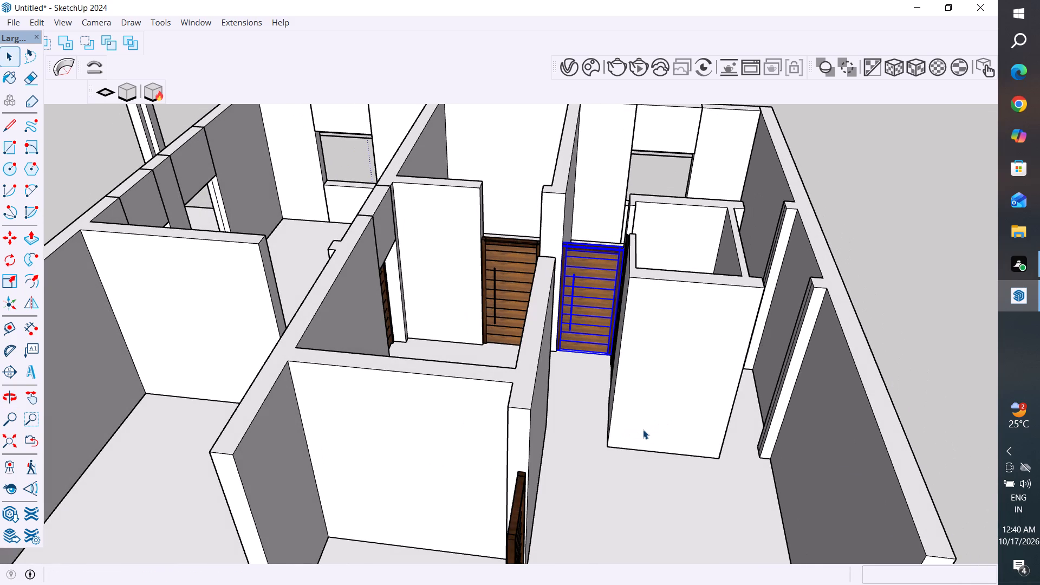
pyautogui.press('m')
pyautogui.scroll(2, 581, 383)
pyautogui.moveTo(594, 405); pyautogui.dragTo(531, 499, button='middle')
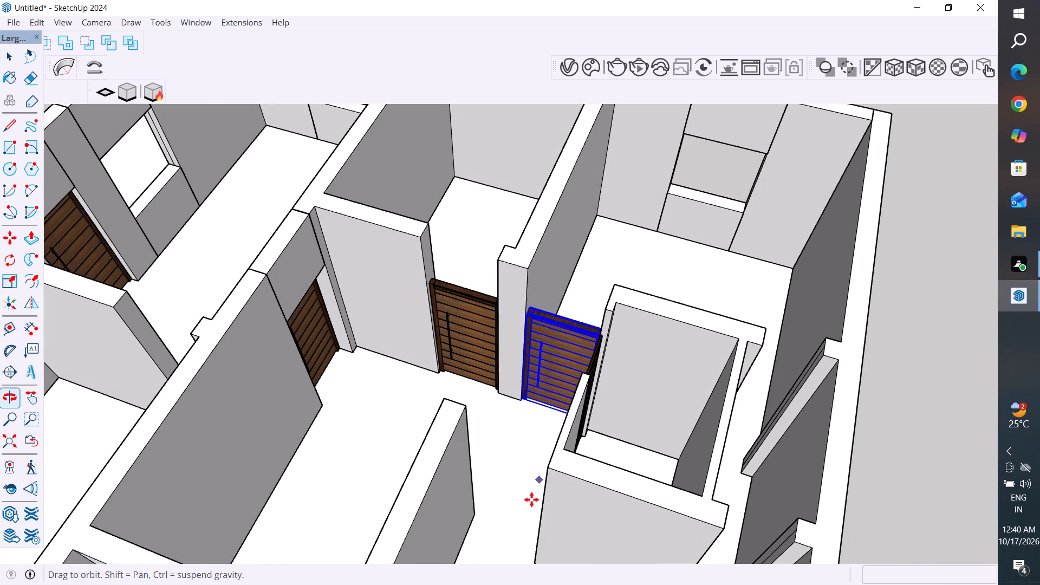
pyautogui.moveTo(531, 499); pyautogui.dragTo(532, 500, button='middle')
pyautogui.scroll(4, 517, 405)
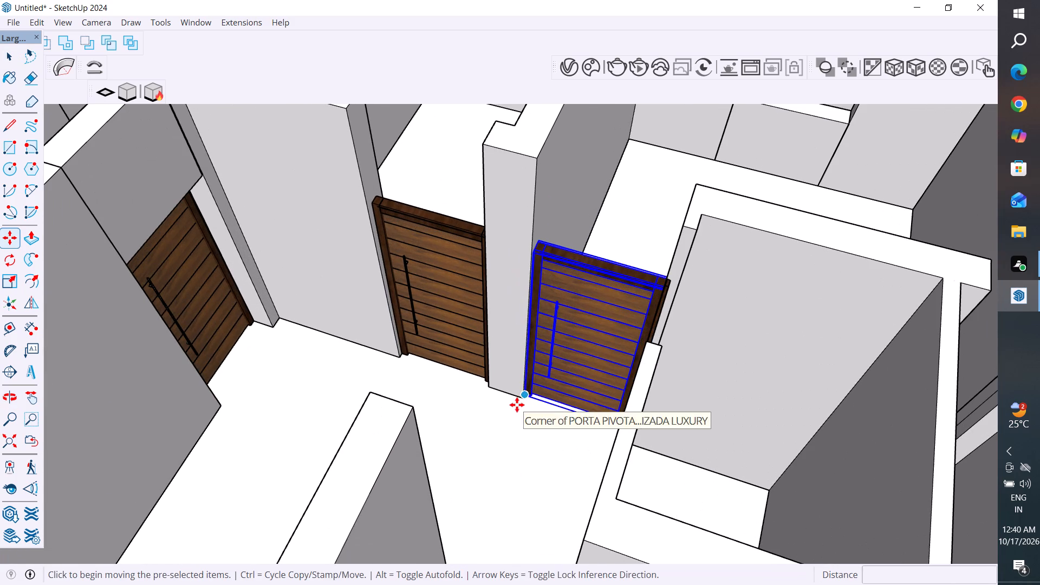
pyautogui.click(517, 405)
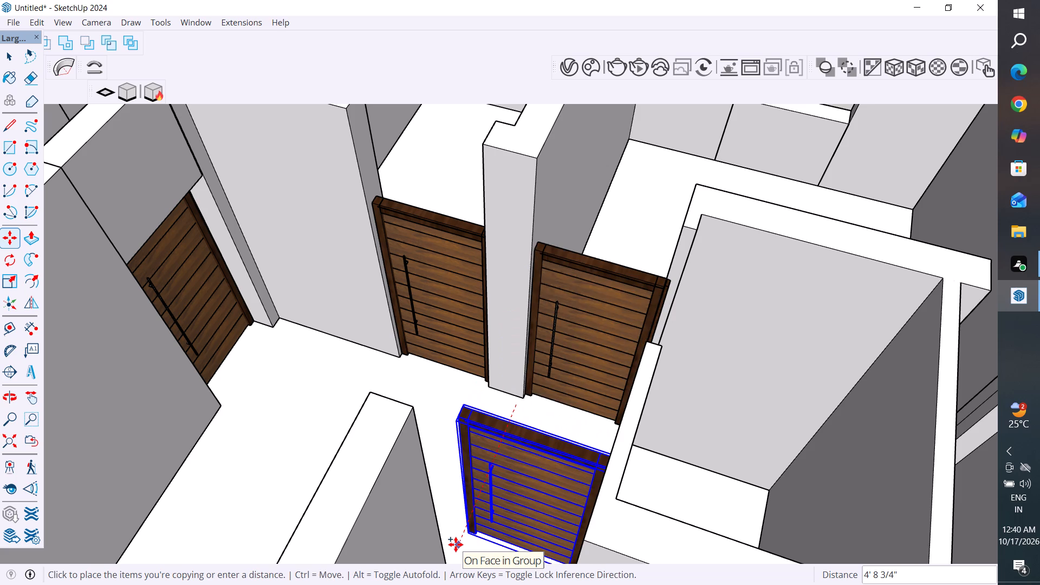
pyautogui.scroll(-4, 457, 545)
pyautogui.scroll(-6, 567, 455)
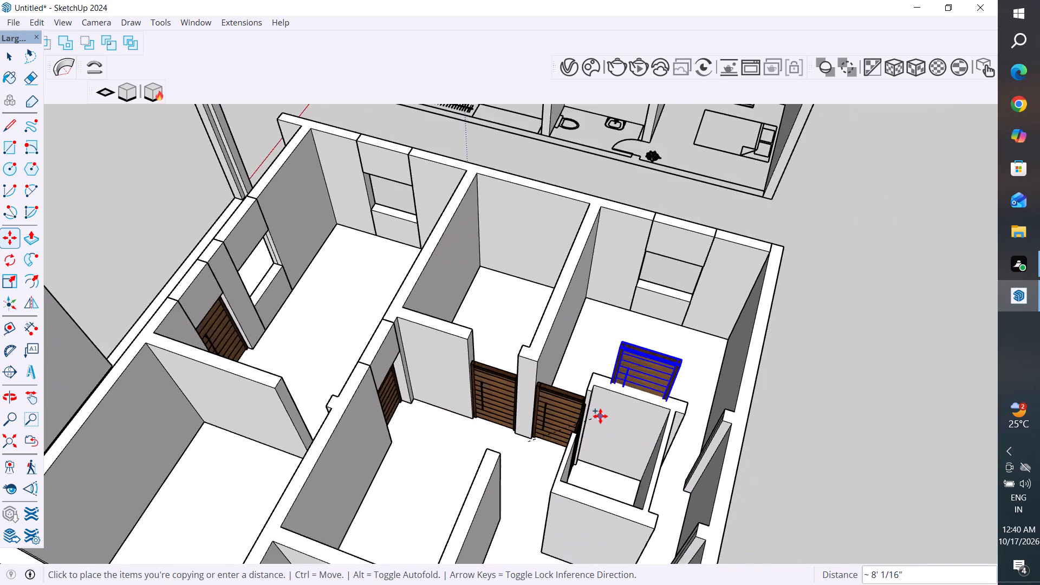
pyautogui.scroll(-5, 600, 416)
pyautogui.scroll(8, 527, 505)
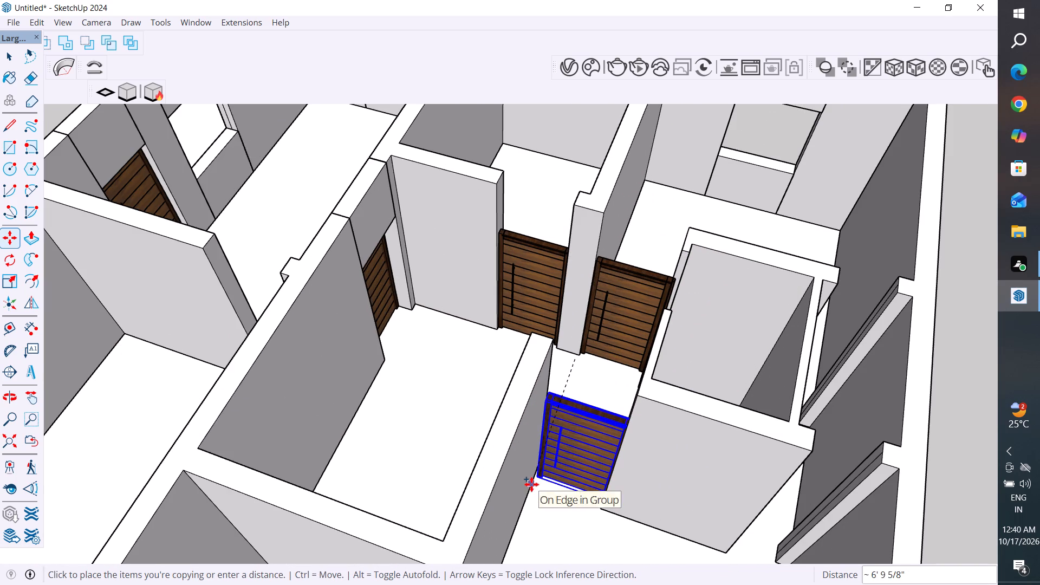
pyautogui.click(526, 484)
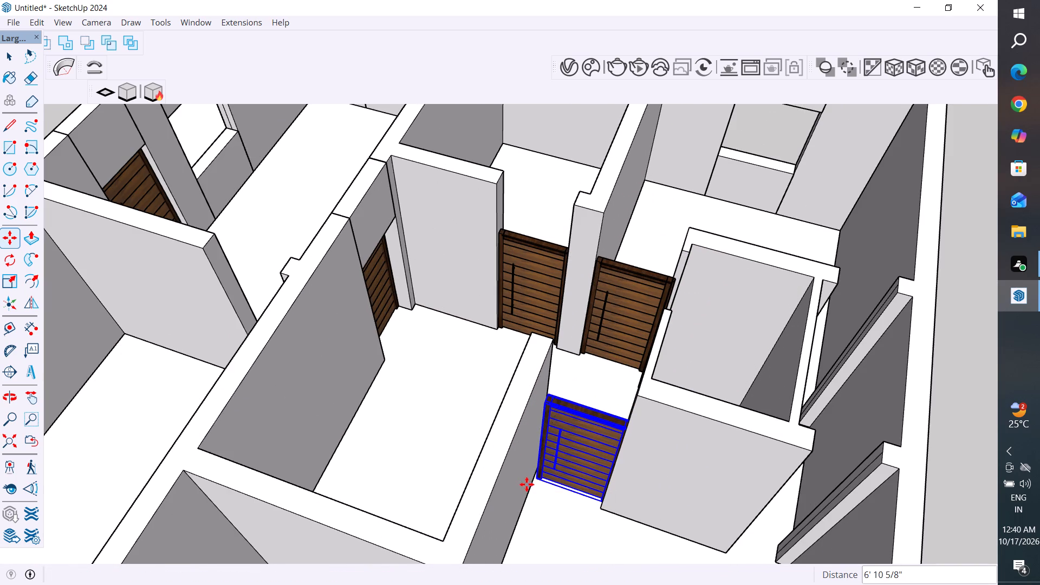
pyautogui.click(14, 60)
# Move the copied door about 1 9/16" so its lower corner meets the hallway wall's bottom edge, then deselect it.
pyautogui.scroll(-2, 458, 400)
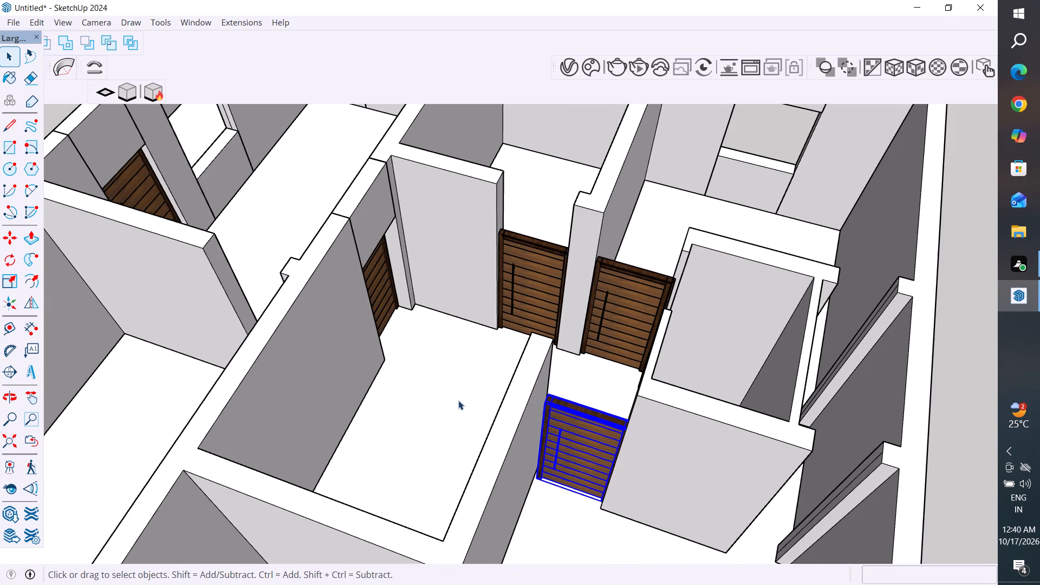
pyautogui.scroll(-4, 458, 400)
pyautogui.moveTo(658, 435); pyautogui.dragTo(316, 575, button='middle')
pyautogui.scroll(9, 275, 346)
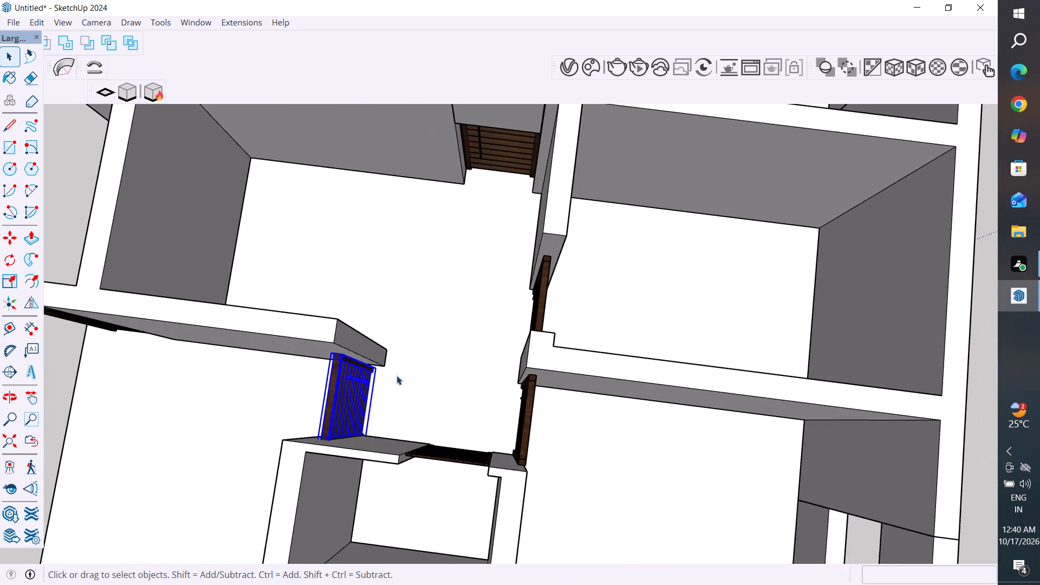
pyautogui.scroll(3, 396, 375)
pyautogui.moveTo(404, 359); pyautogui.dragTo(205, 325, button='middle')
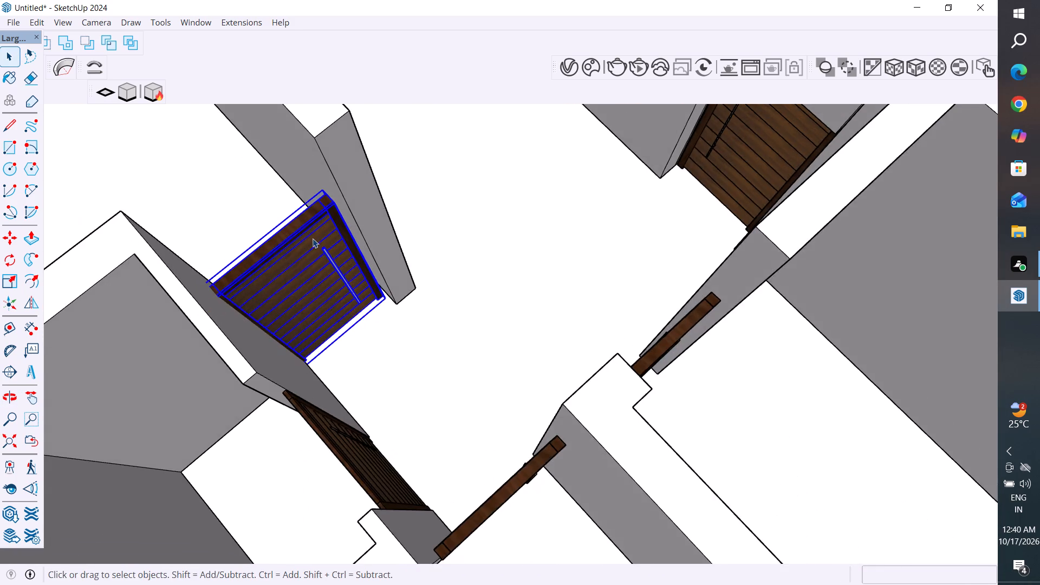
pyautogui.scroll(3, 312, 237)
pyautogui.scroll(5, 373, 304)
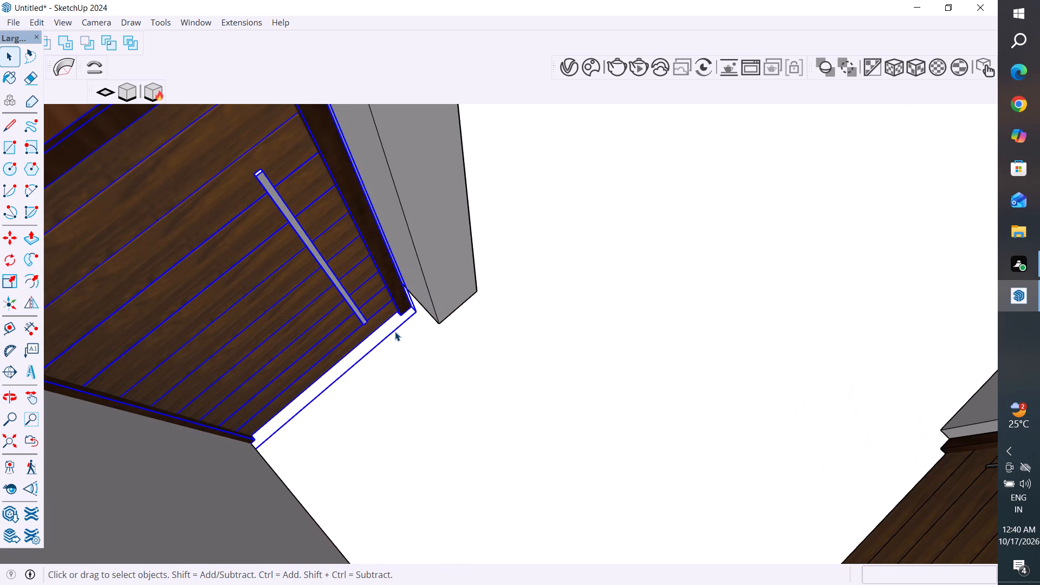
pyautogui.press('m')
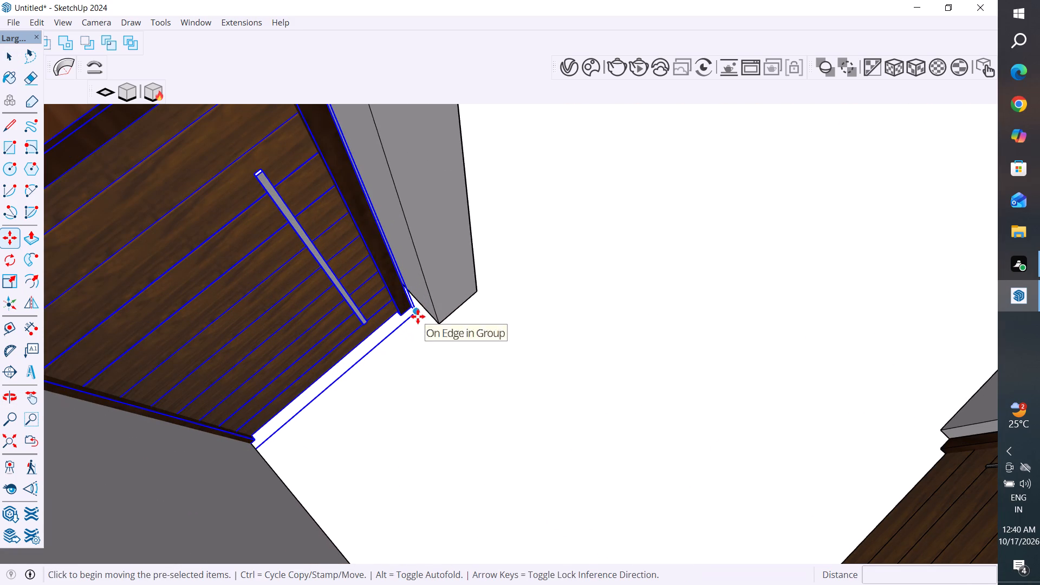
pyautogui.click(418, 316)
pyautogui.click(423, 306)
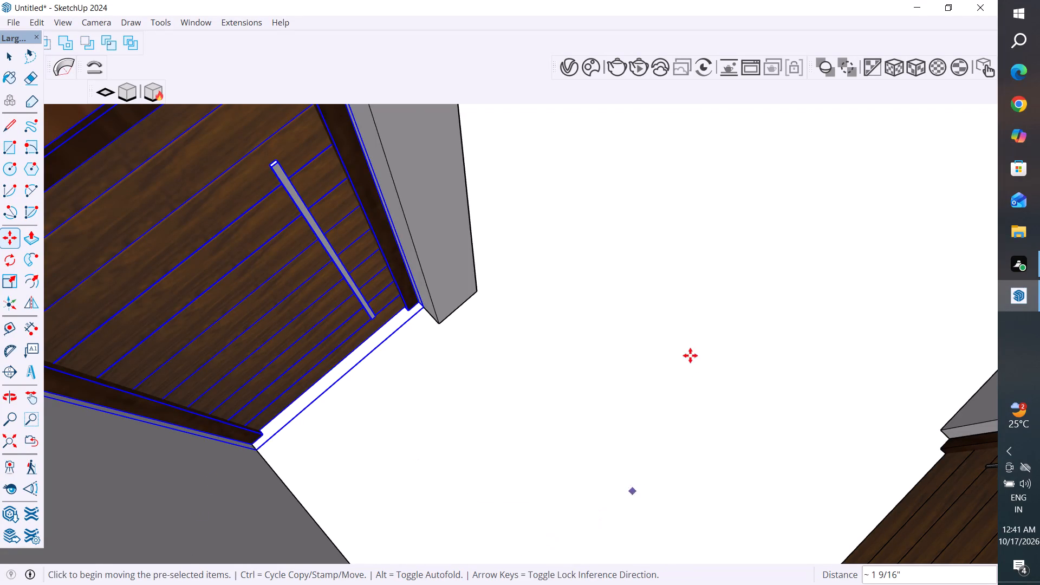
pyautogui.scroll(-10, 676, 297)
pyautogui.moveTo(675, 295); pyautogui.dragTo(467, 237, button='middle')
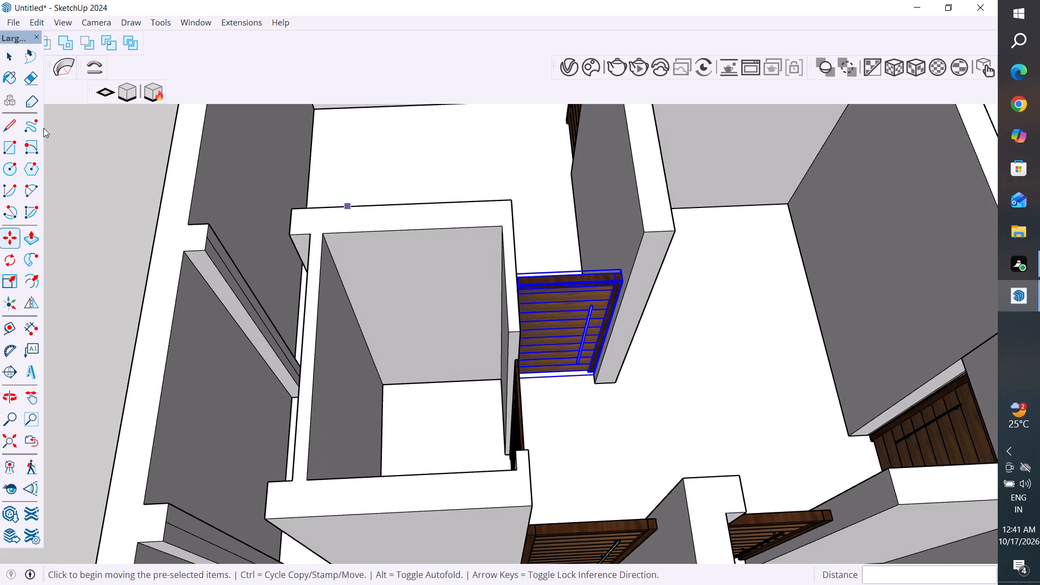
pyautogui.click(14, 57)
pyautogui.click(135, 198)
# Move the wooden door below the hallway's 9" panel about 3 1/2" so its top corner fits the panel's lower corner, then deselect.
pyautogui.scroll(-5, 80, 347)
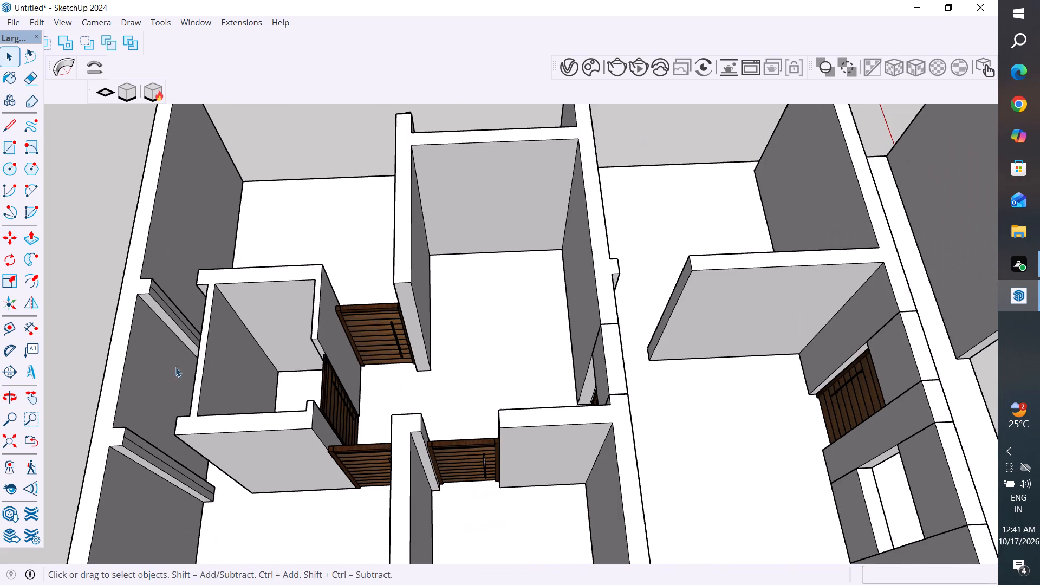
pyautogui.moveTo(418, 347); pyautogui.dragTo(519, 403, button='middle')
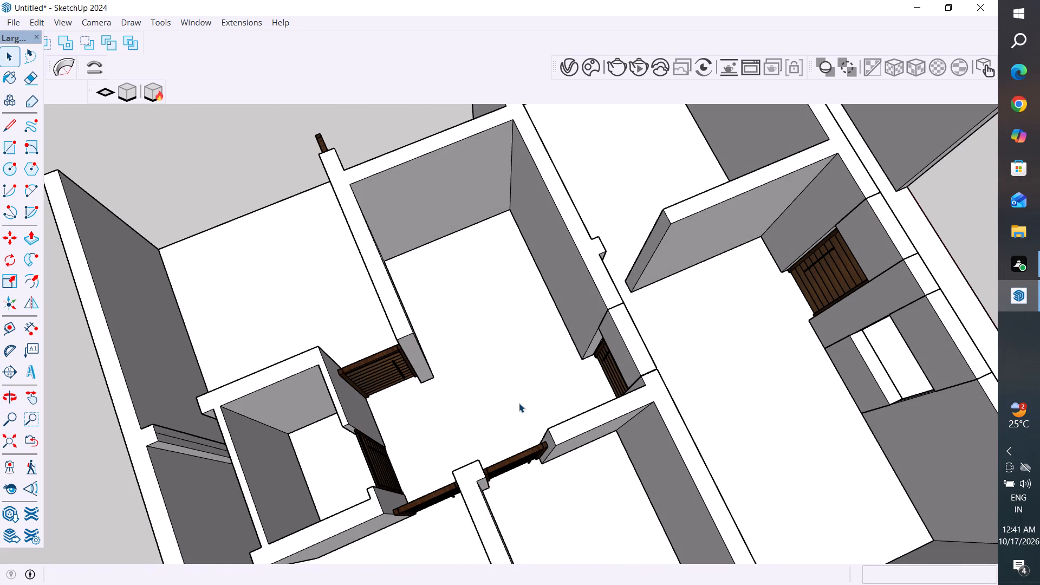
pyautogui.scroll(-4, 552, 403)
pyautogui.moveTo(612, 411); pyautogui.dragTo(318, 356, button='middle')
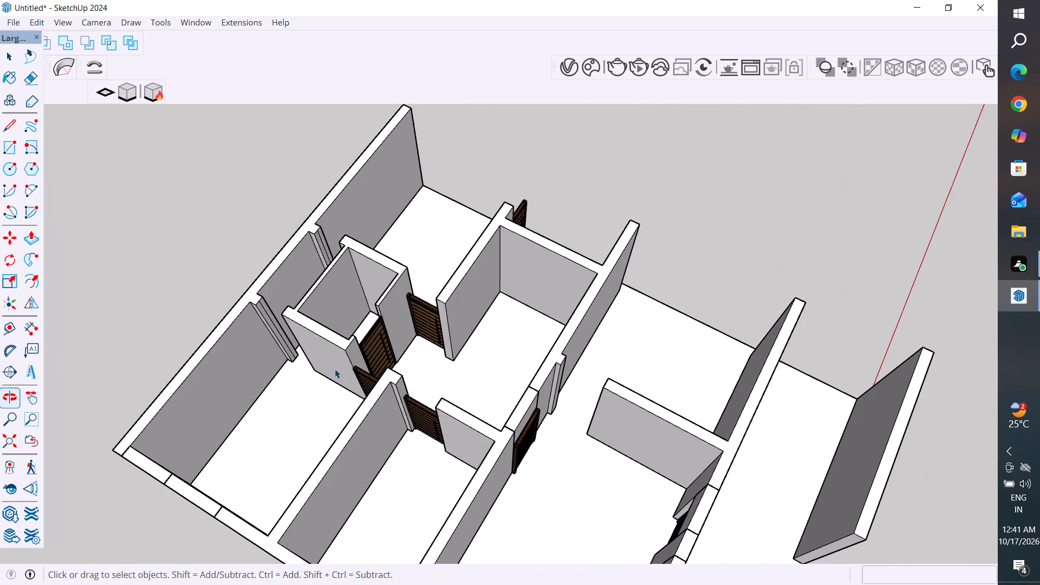
pyautogui.moveTo(511, 402); pyautogui.dragTo(588, 391, button='middle')
pyautogui.scroll(7, 565, 426)
pyautogui.moveTo(576, 420); pyautogui.dragTo(499, 373, button='middle')
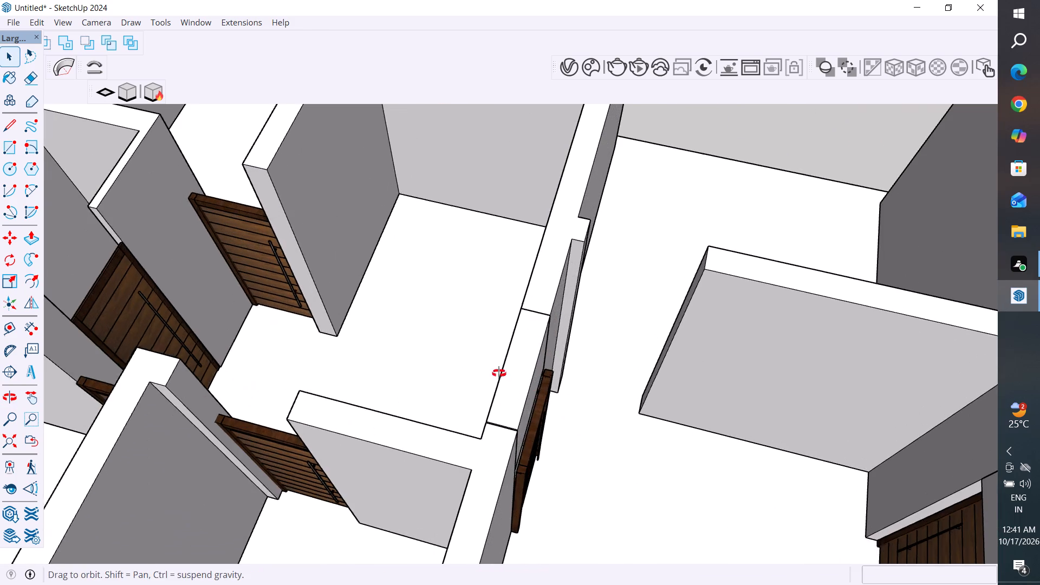
pyautogui.moveTo(499, 373); pyautogui.dragTo(451, 341, button='middle')
pyautogui.scroll(3, 495, 377)
pyautogui.click(503, 358)
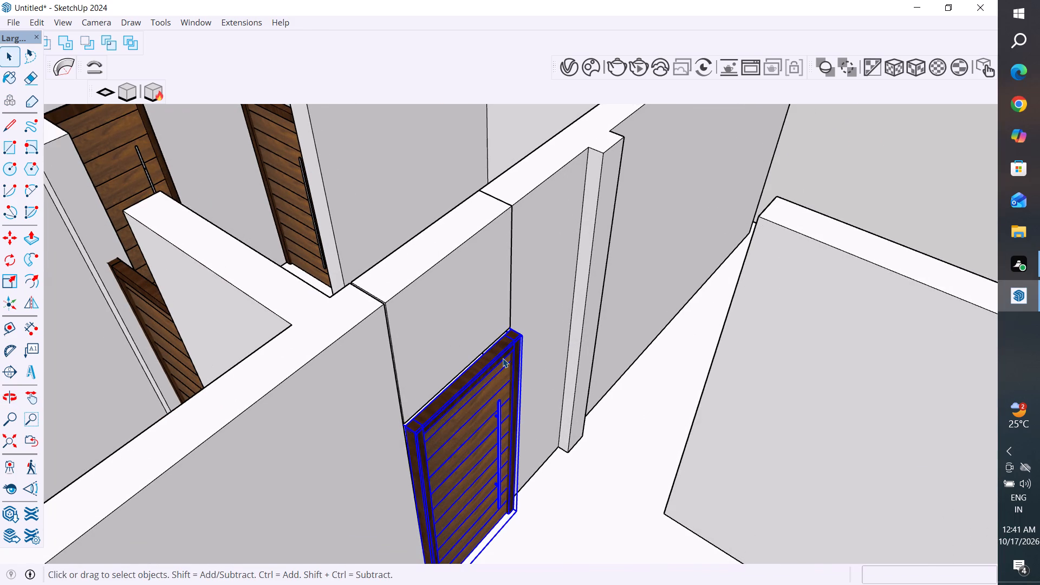
pyautogui.press('m')
pyautogui.click(524, 337)
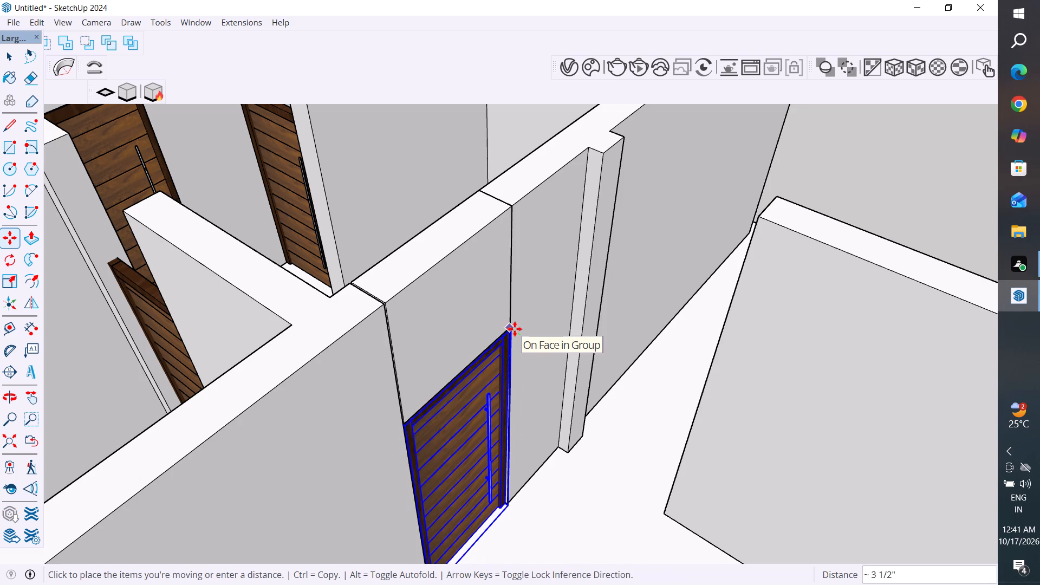
pyautogui.click(515, 329)
pyautogui.scroll(-5, 601, 354)
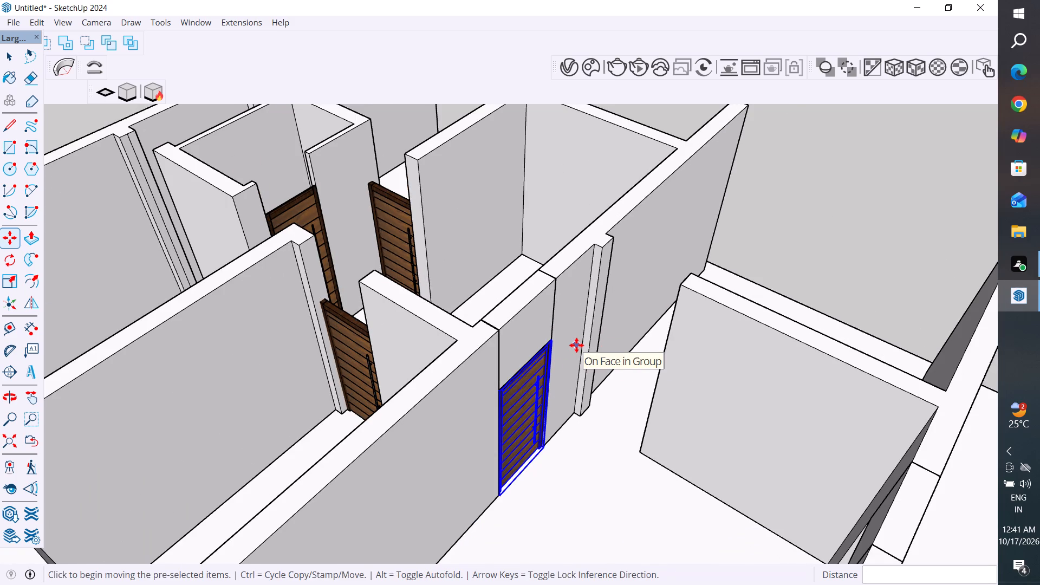
pyautogui.press('Escape')
pyautogui.press('Escape')
pyautogui.press('Escape')
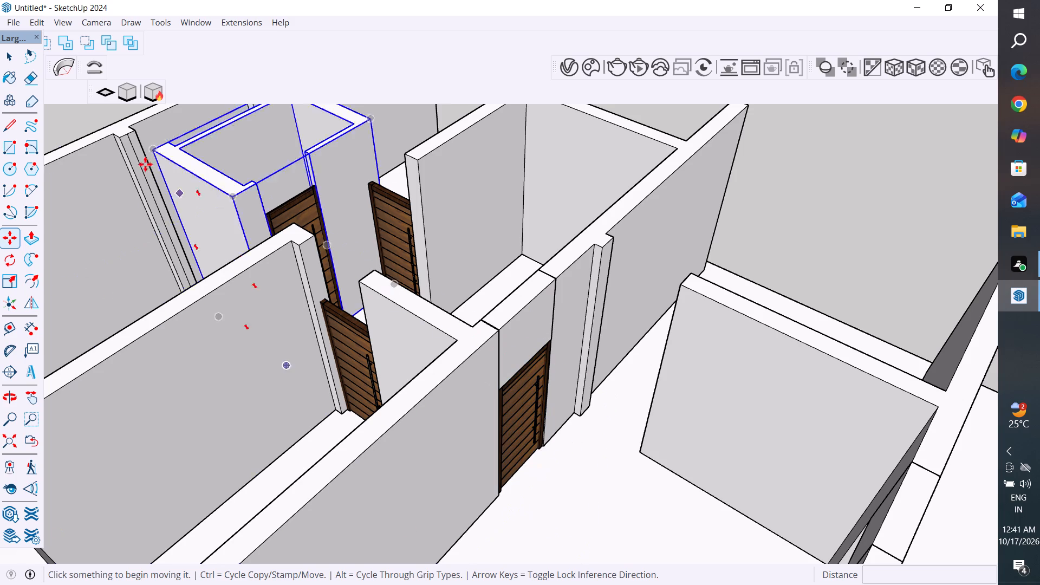
pyautogui.press('Escape')
# Copy the wooden door below the hallway panel about 2' 9 11/16" out from the wall into the main room.
pyautogui.click(11, 55)
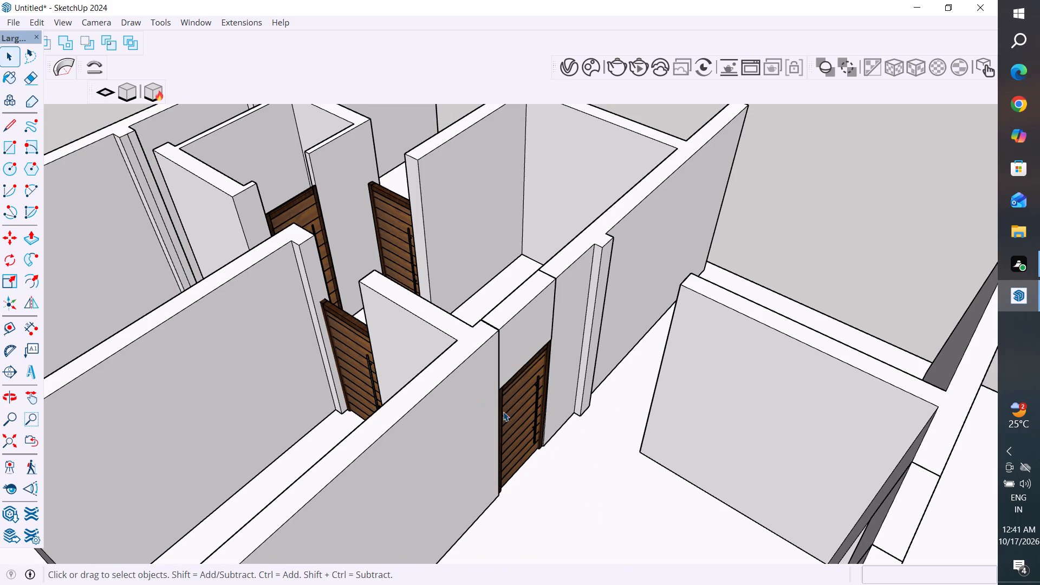
pyautogui.click(510, 421)
pyautogui.scroll(-4, 555, 433)
pyautogui.press('m')
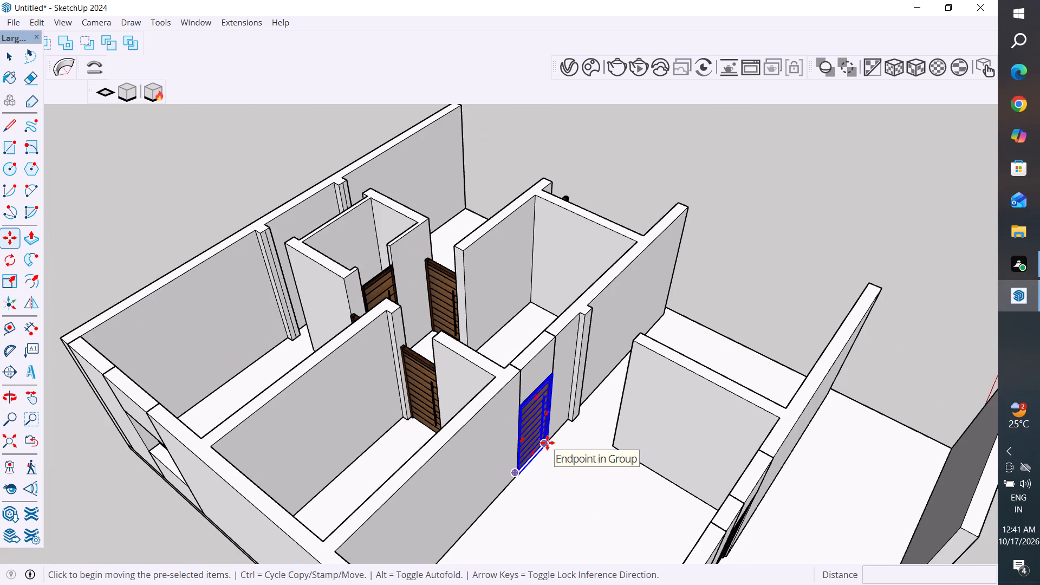
pyautogui.scroll(9, 536, 492)
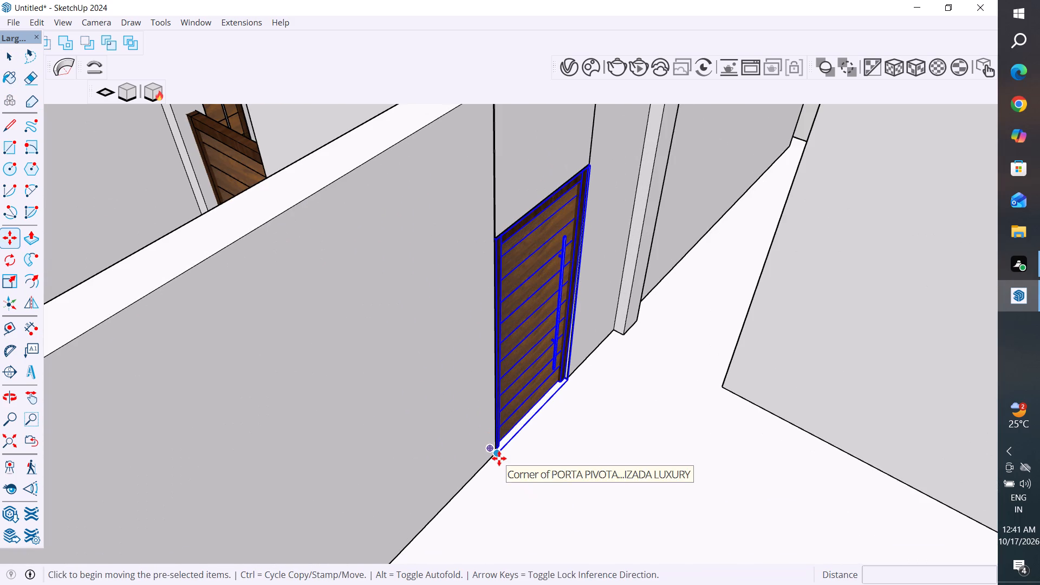
pyautogui.click(499, 458)
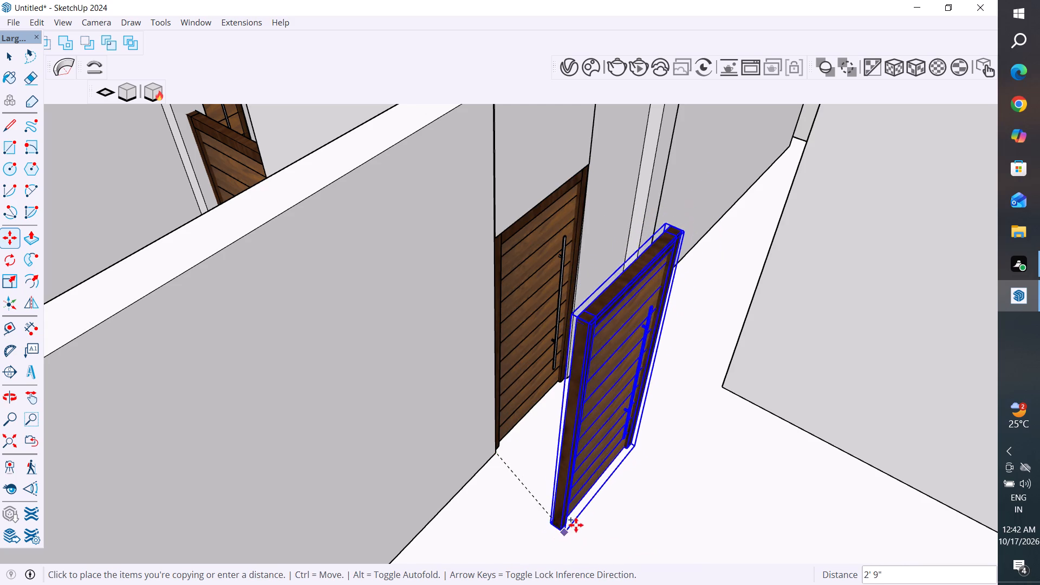
pyautogui.click(593, 511)
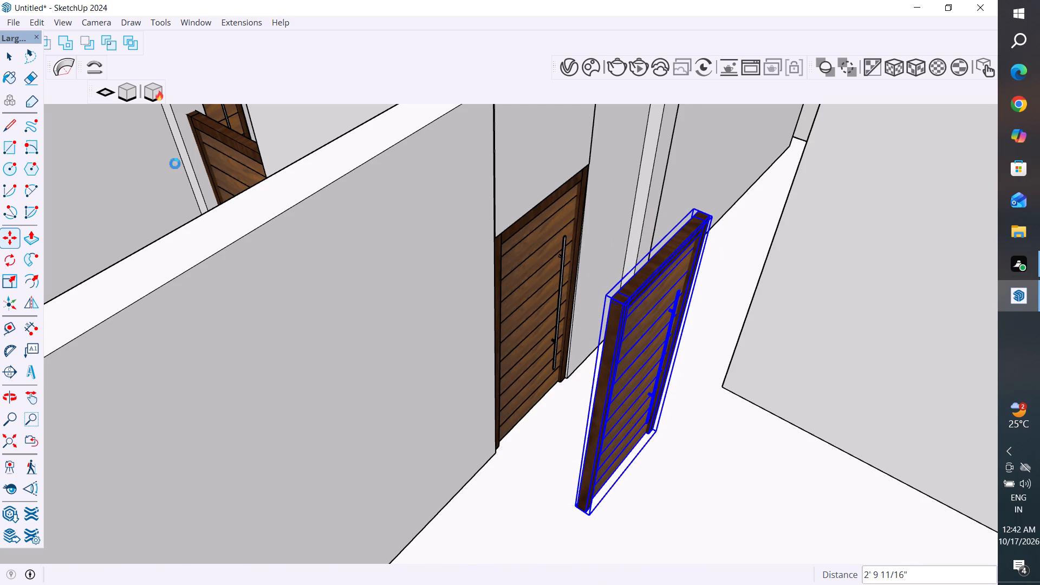
pyautogui.click(15, 58)
pyautogui.scroll(-2, 371, 353)
pyautogui.moveTo(372, 354); pyautogui.dragTo(437, 359, button='middle')
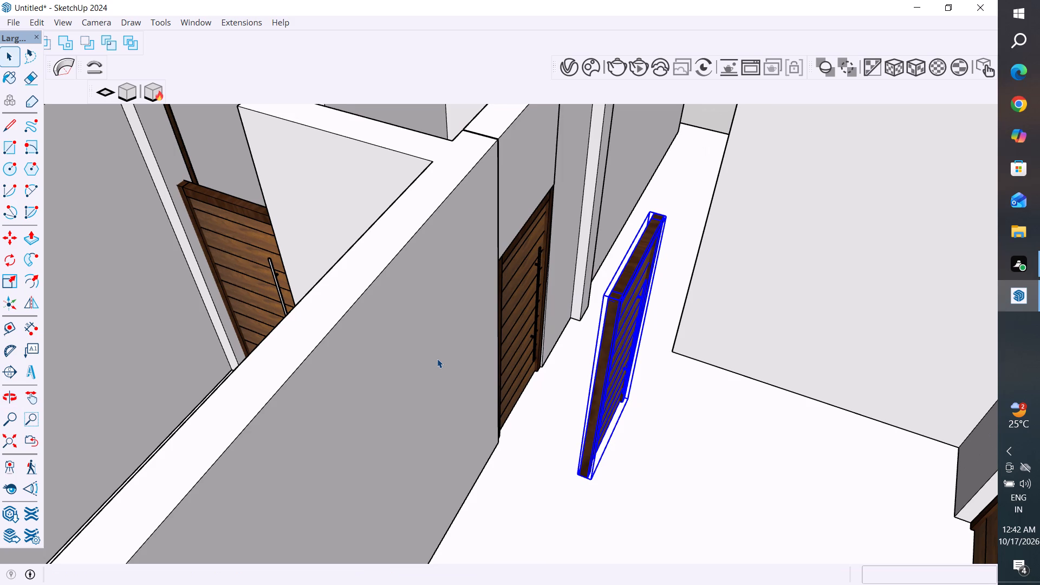
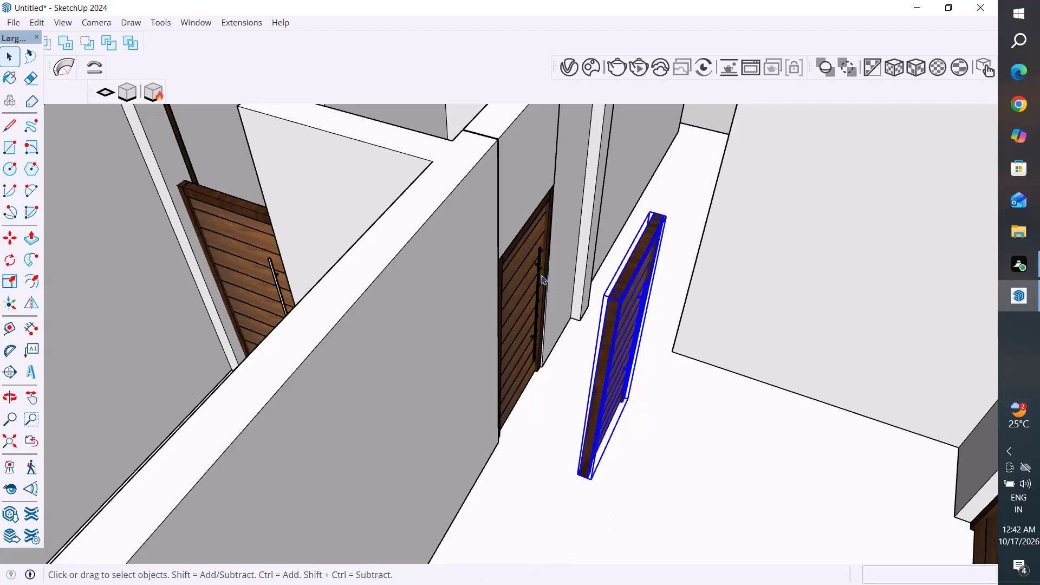
# Rotate the selected loose wooden door 90 degrees about its bottom corner, then clear the selection.
pyautogui.scroll(-5, 636, 381)
pyautogui.moveTo(737, 410); pyautogui.dragTo(693, 432, button='middle')
pyautogui.click(8, 265)
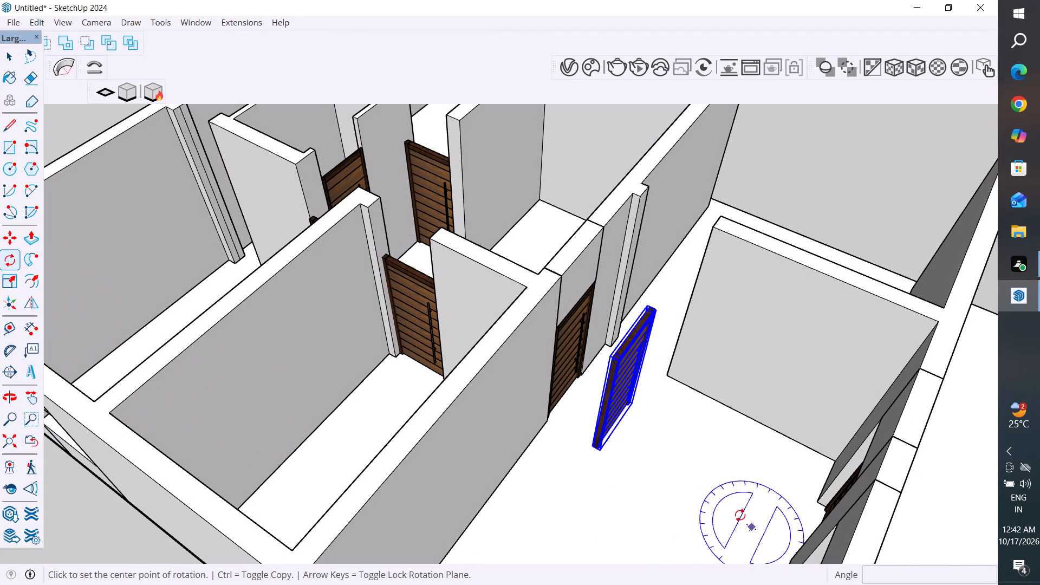
pyautogui.scroll(2, 634, 437)
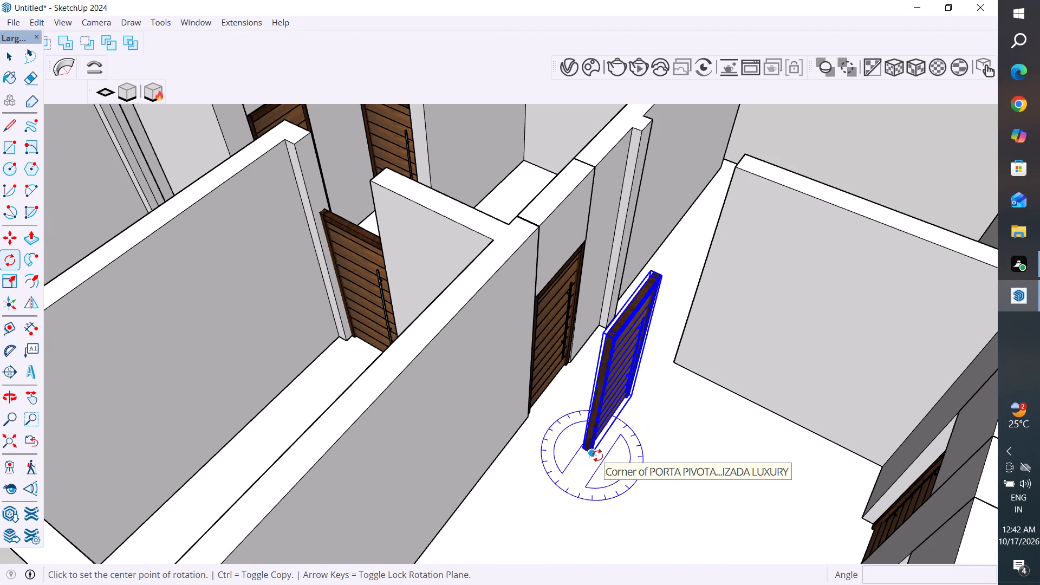
pyautogui.click(597, 456)
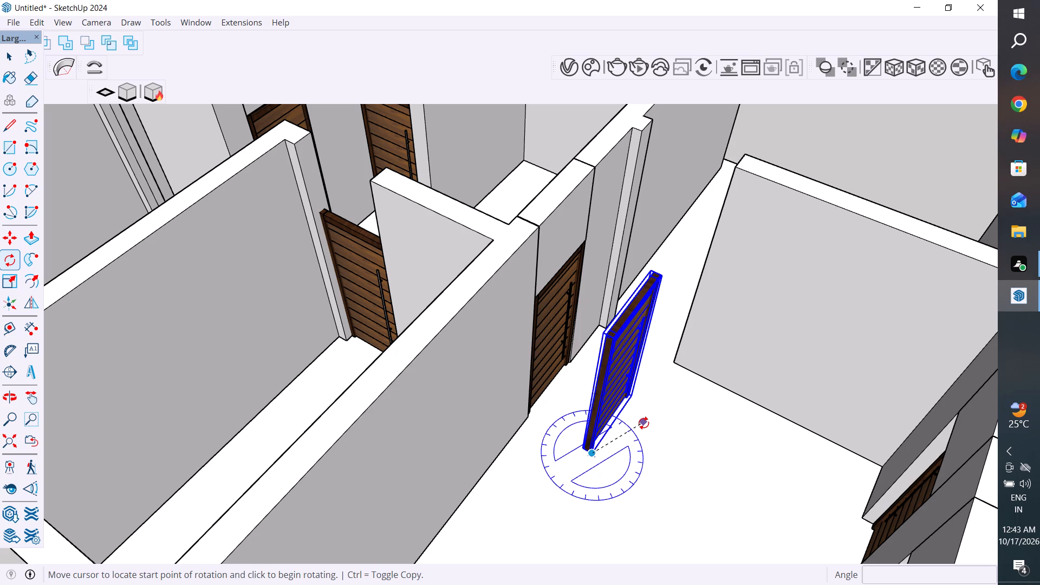
pyautogui.click(655, 362)
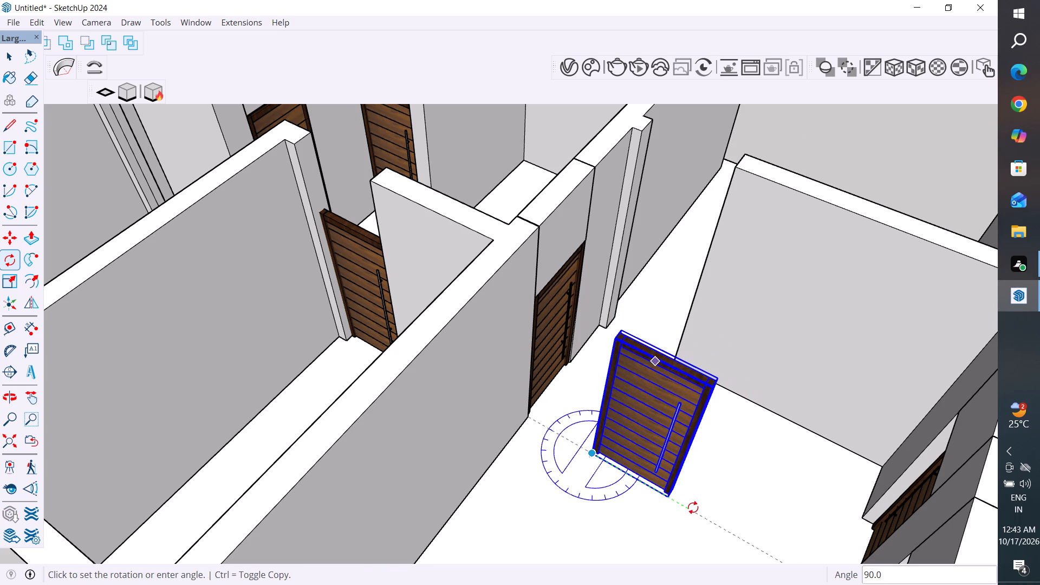
pyautogui.click(693, 508)
pyautogui.click(9, 62)
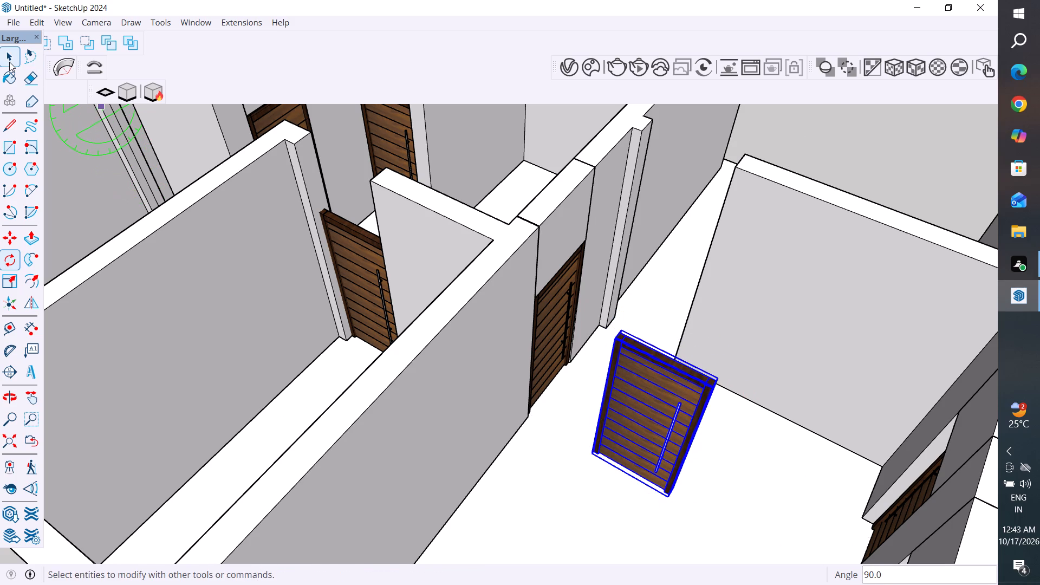
pyautogui.scroll(-4, 324, 296)
pyautogui.moveTo(413, 337); pyautogui.dragTo(520, 366, button='middle')
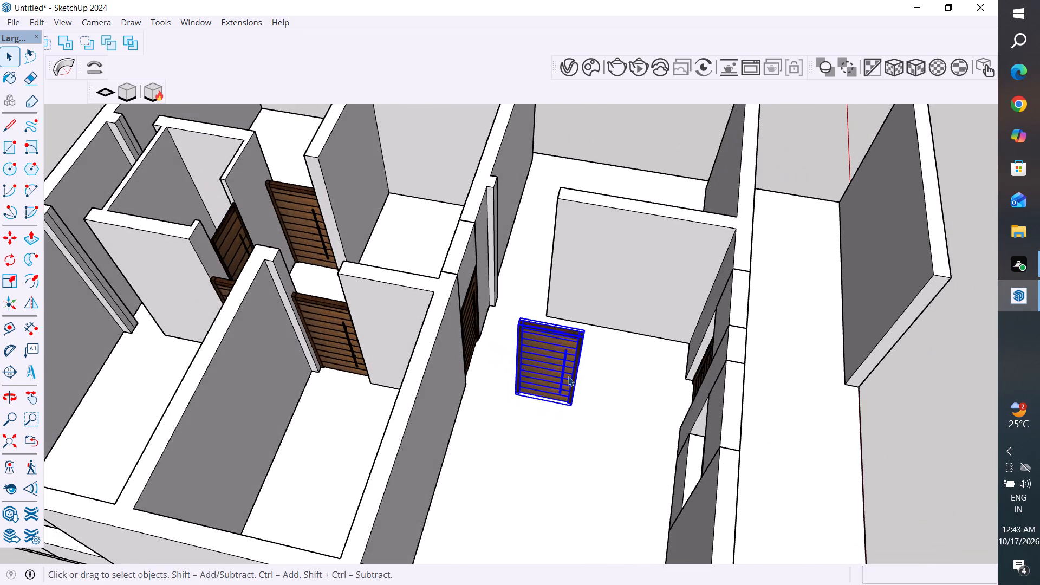
pyautogui.scroll(-4, 558, 378)
pyautogui.click(894, 425)
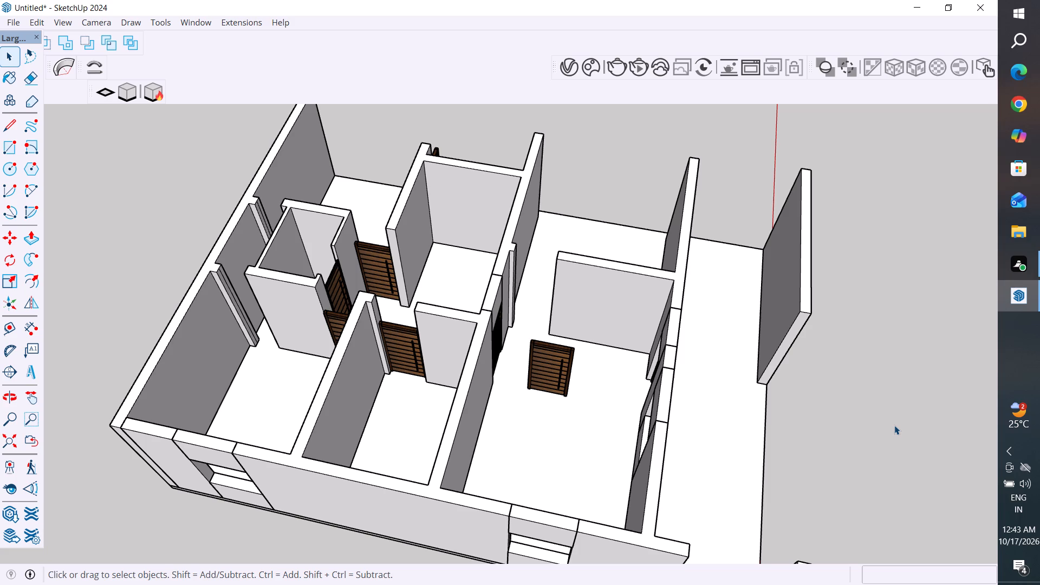
pyautogui.press('Escape')
pyautogui.press('Escape')
pyautogui.press('Escape')
# Move the rotated door into the opening beside the partition wall, placing its bottom corner on the wall's end corner at floor level.
pyautogui.click(544, 382)
pyautogui.scroll(2, 586, 395)
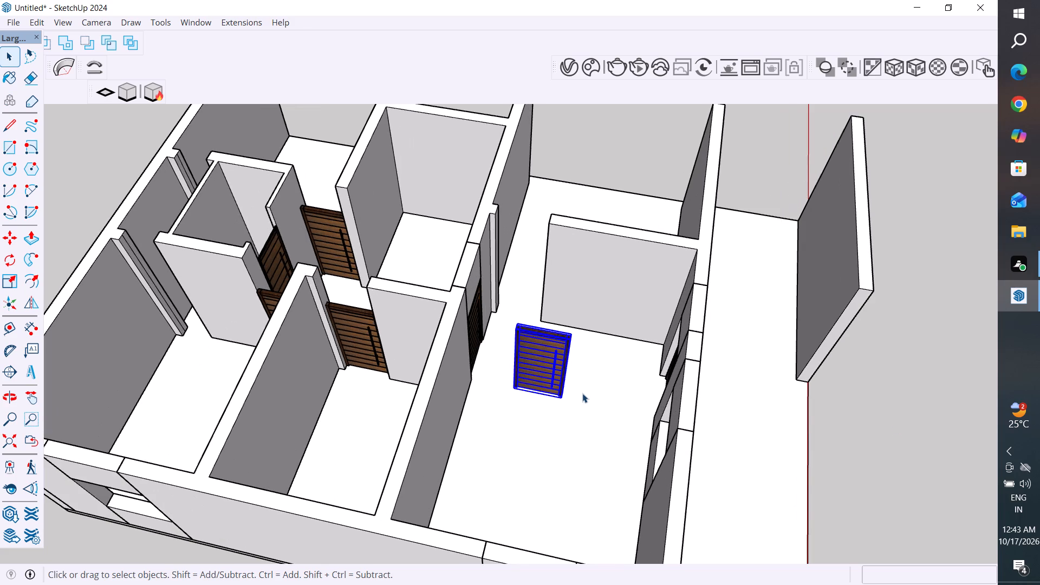
pyautogui.scroll(-3, 581, 415)
pyautogui.scroll(3, 549, 333)
pyautogui.moveTo(554, 342); pyautogui.dragTo(597, 296, button='middle')
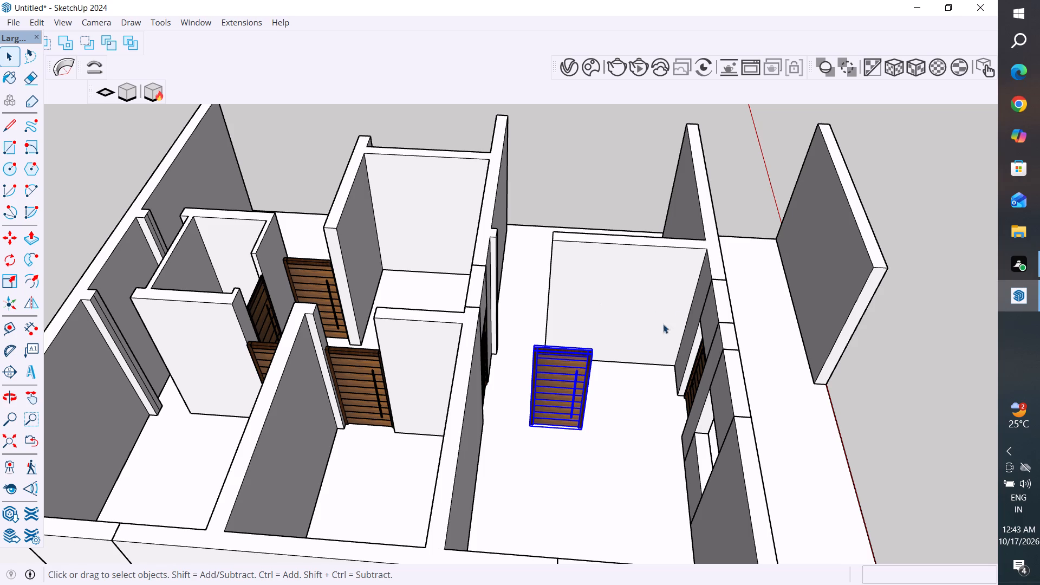
pyautogui.press('Escape')
pyautogui.press('Escape')
pyautogui.press('Escape')
pyautogui.press('Escape')
pyautogui.press('m')
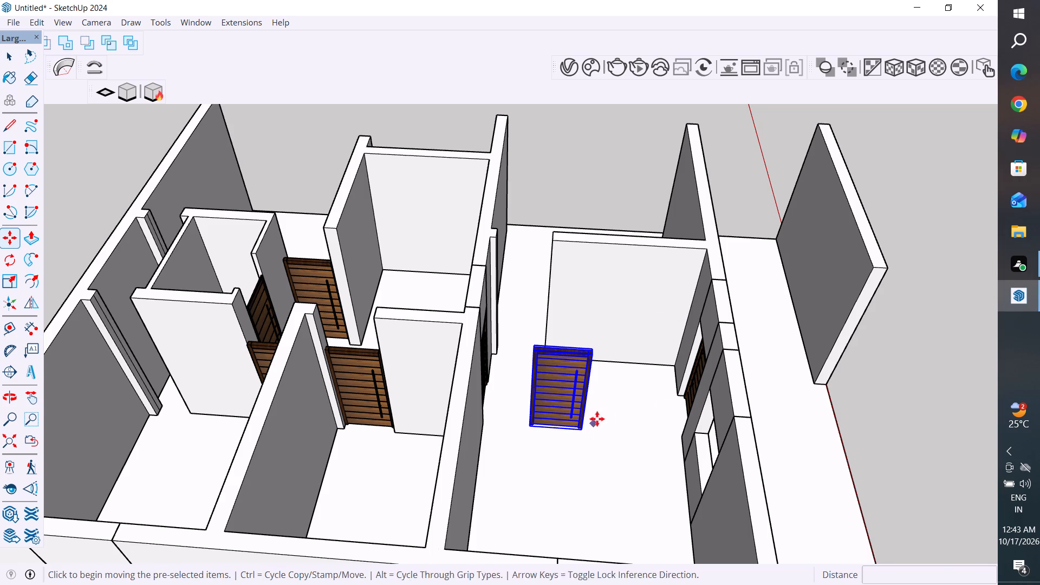
pyautogui.scroll(2, 570, 433)
pyautogui.moveTo(665, 393); pyautogui.dragTo(450, 484, button='middle')
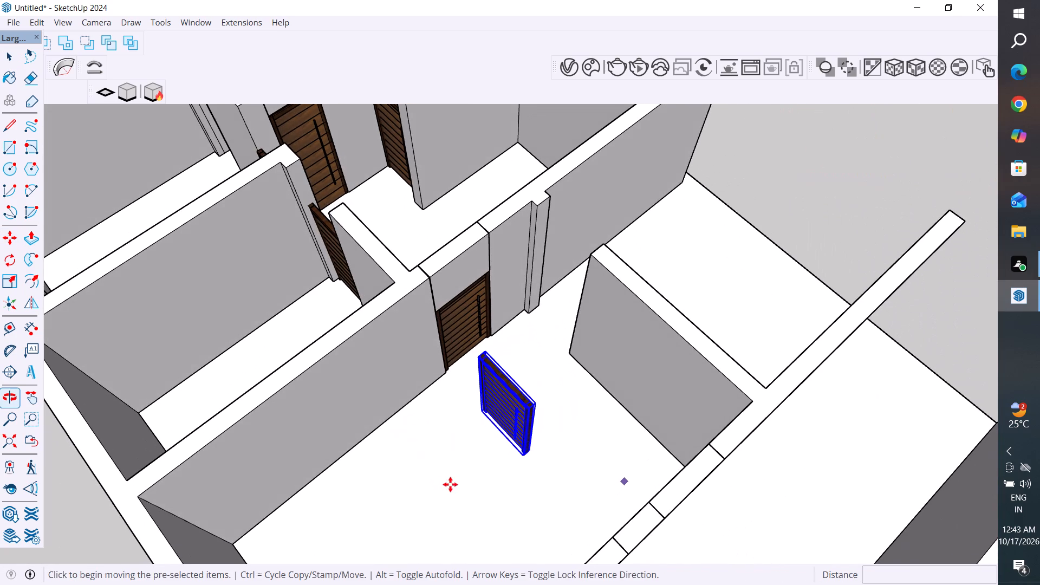
pyautogui.scroll(3, 482, 491)
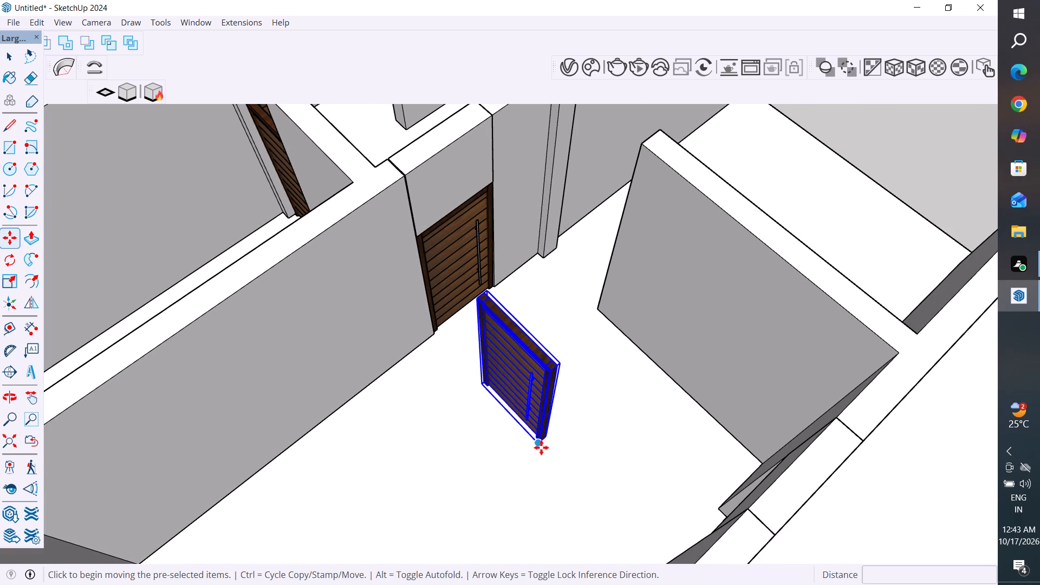
pyautogui.click(541, 447)
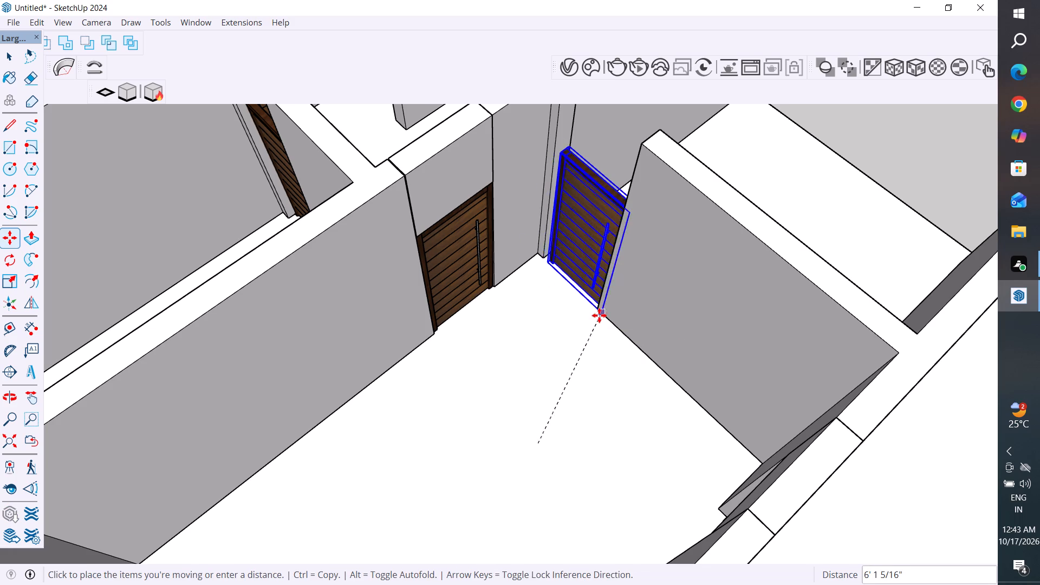
pyautogui.click(601, 312)
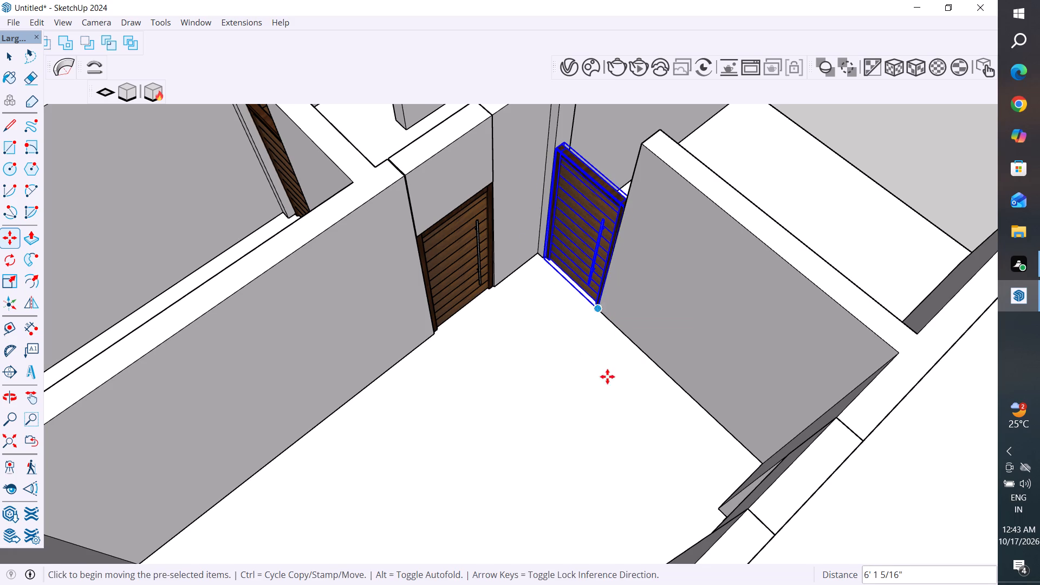
pyautogui.scroll(-4, 606, 431)
pyautogui.moveTo(621, 436); pyautogui.dragTo(838, 445, button='middle')
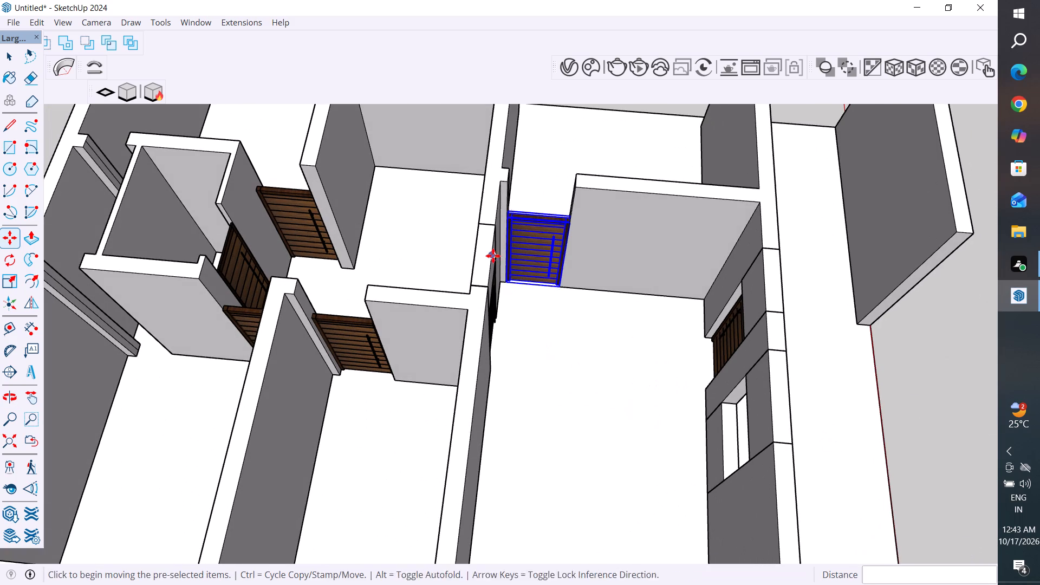
pyautogui.press('Escape')
pyautogui.press('Escape')
pyautogui.press('Escape')
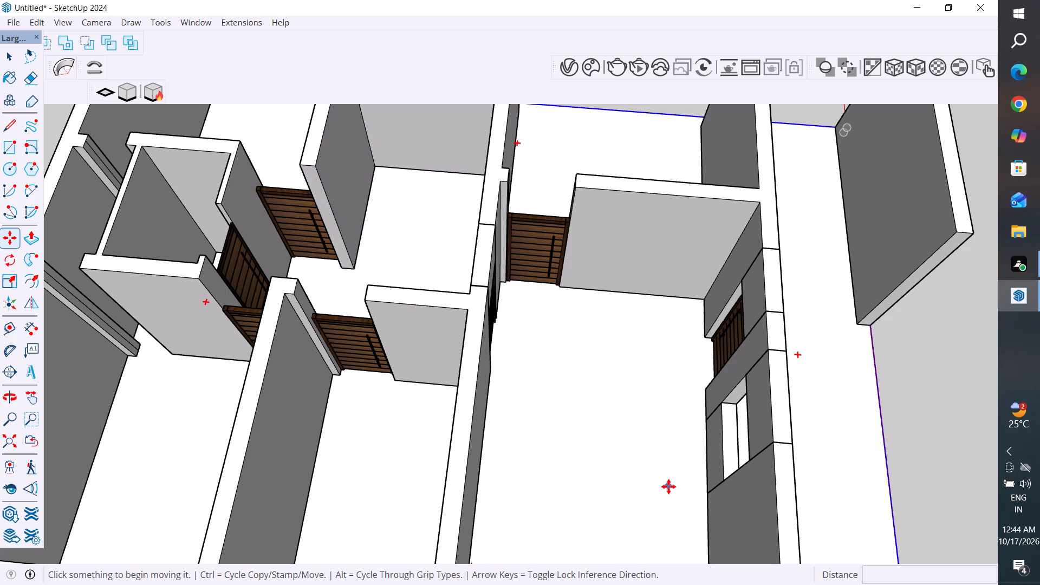
# Examine the door placement and wall layout of the house model from several angles and alongside the neighbouring plans.
pyautogui.scroll(-3, 668, 486)
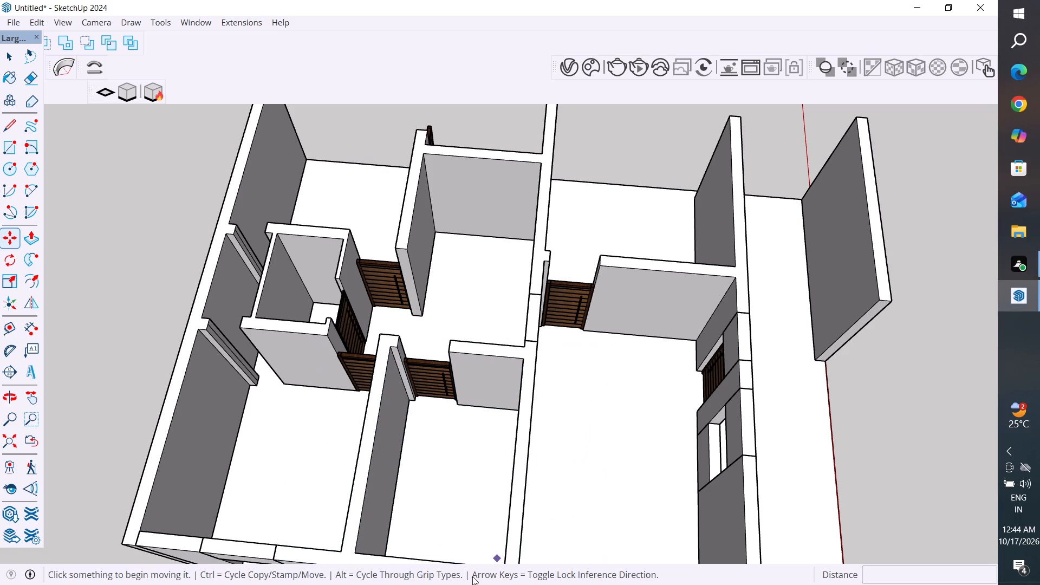
pyautogui.press('Escape')
pyautogui.press('Escape')
pyautogui.press('Escape')
pyautogui.press('Escape')
pyautogui.press('Escape')
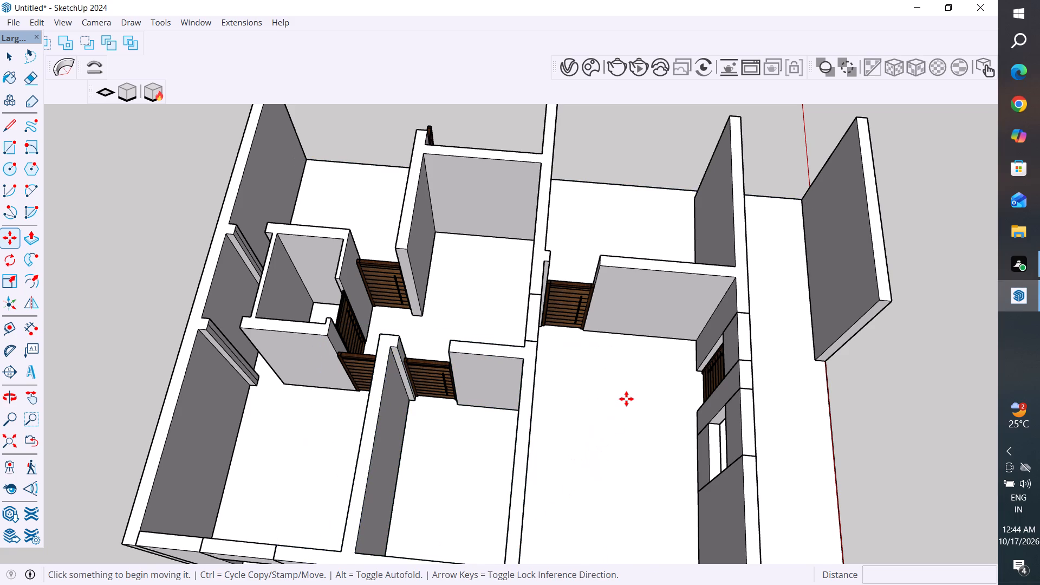
pyautogui.scroll(-4, 626, 399)
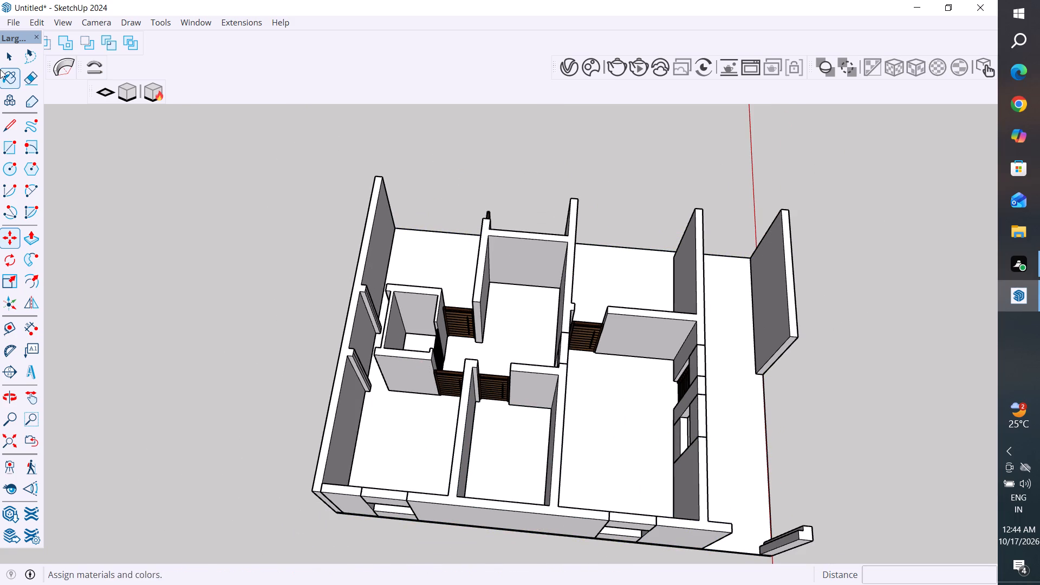
pyautogui.click(8, 65)
pyautogui.click(248, 249)
pyautogui.scroll(-5, 229, 412)
pyautogui.moveTo(352, 394); pyautogui.dragTo(428, 426, button='middle')
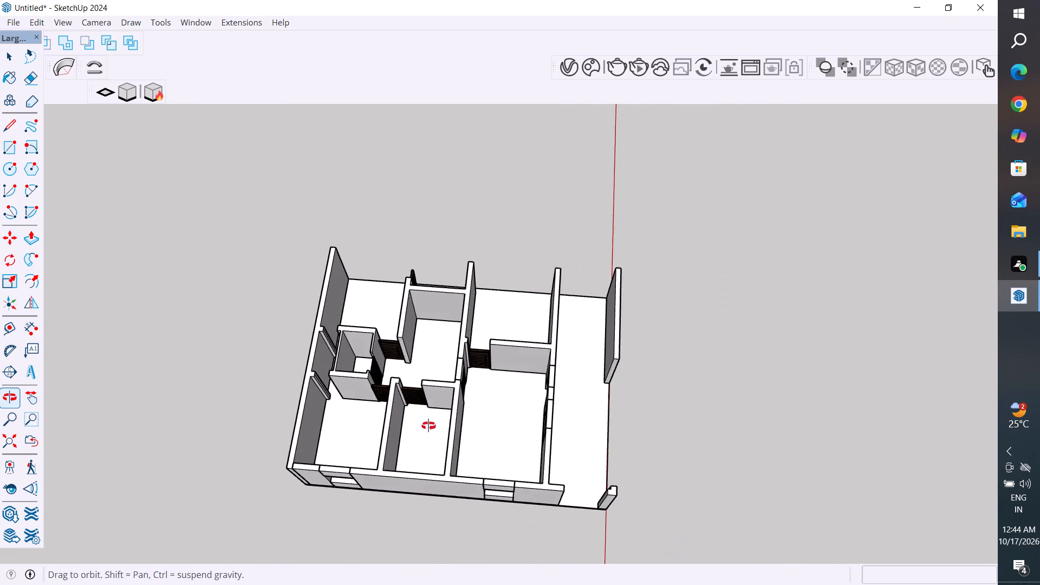
pyautogui.moveTo(428, 426); pyautogui.dragTo(593, 424, button='middle')
pyautogui.scroll(-4, 535, 426)
pyautogui.moveTo(712, 426); pyautogui.dragTo(206, 294, button='middle')
pyautogui.scroll(3, 374, 351)
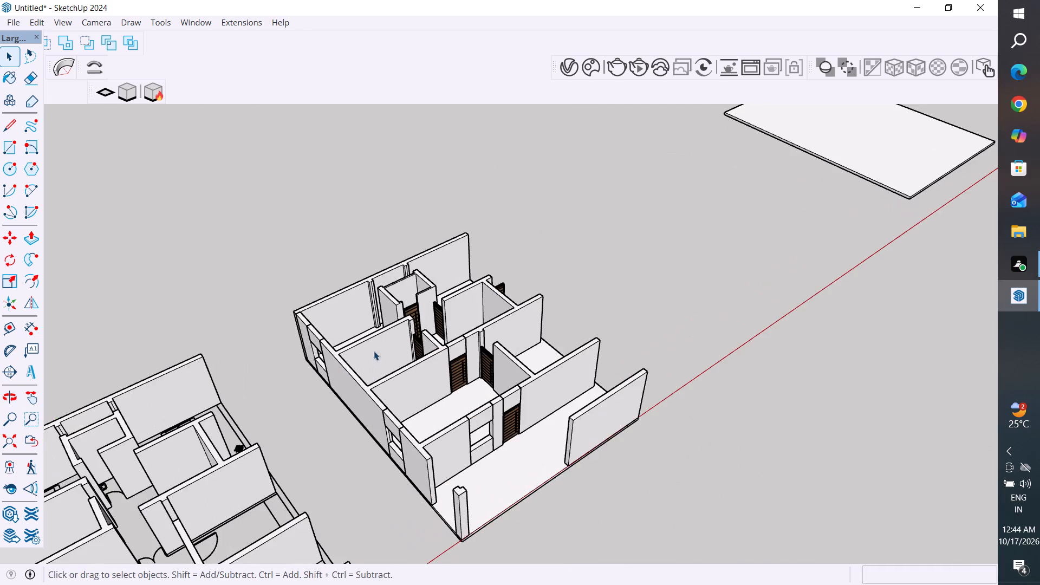
pyautogui.moveTo(431, 411); pyautogui.dragTo(315, 338, button='middle')
pyautogui.moveTo(527, 408); pyautogui.dragTo(540, 480, button='middle')
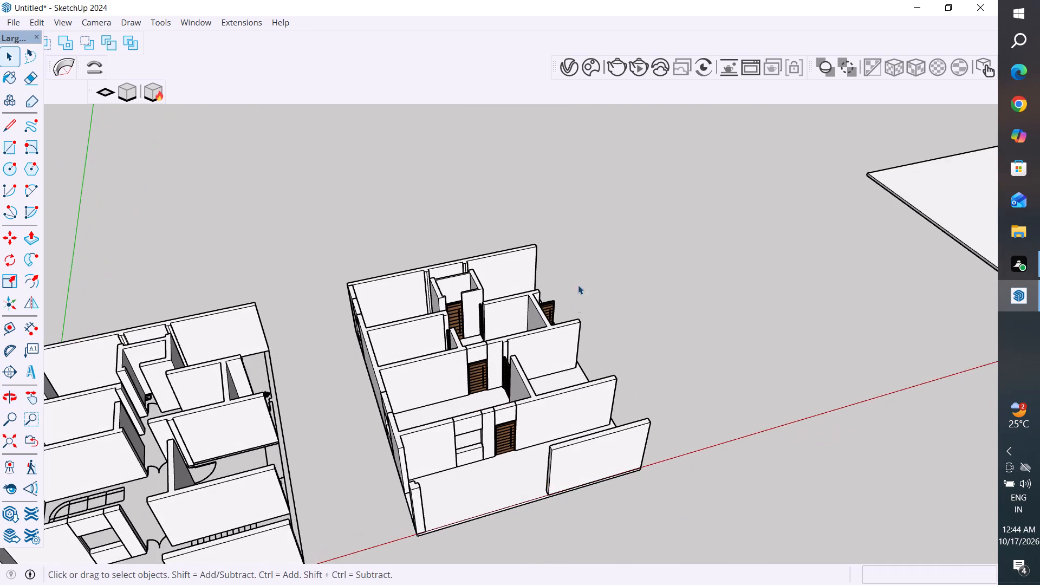
pyautogui.scroll(3, 580, 253)
pyautogui.moveTo(584, 327); pyautogui.dragTo(384, 357, button='middle')
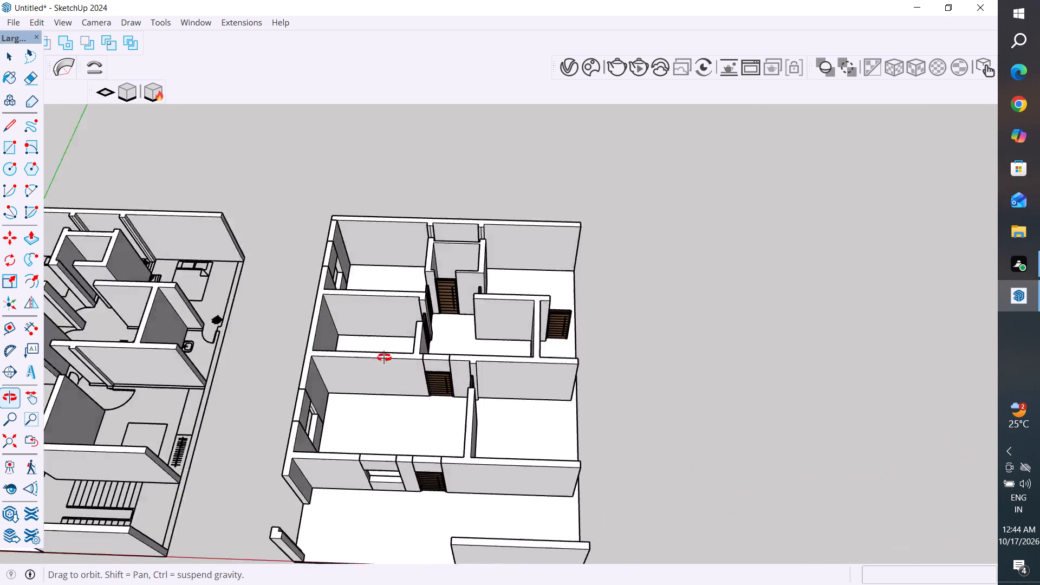
pyautogui.moveTo(384, 357); pyautogui.dragTo(449, 397, button='middle')
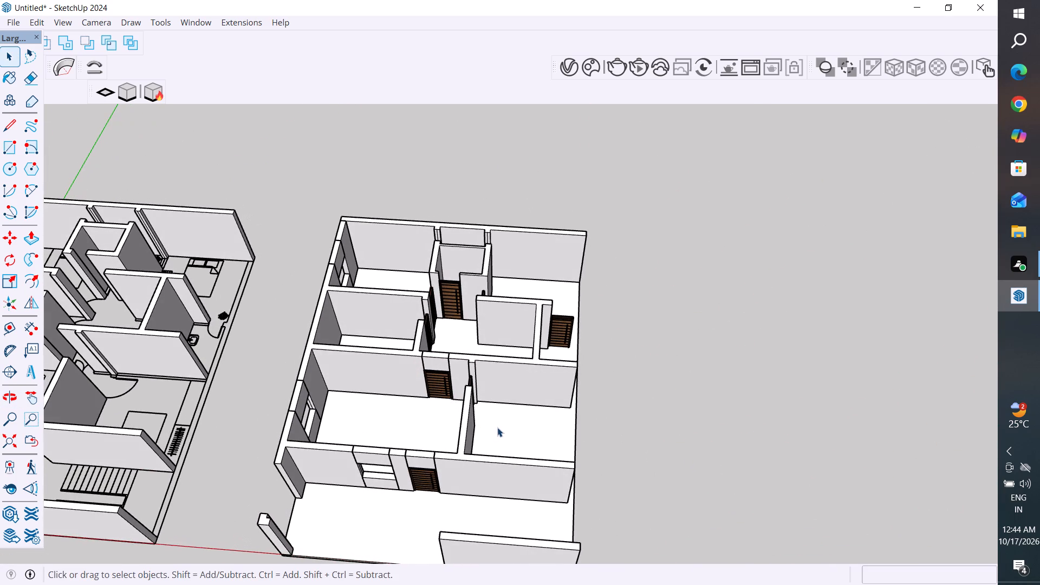
pyautogui.scroll(-3, 497, 428)
pyautogui.press('Escape')
pyautogui.press('Escape')
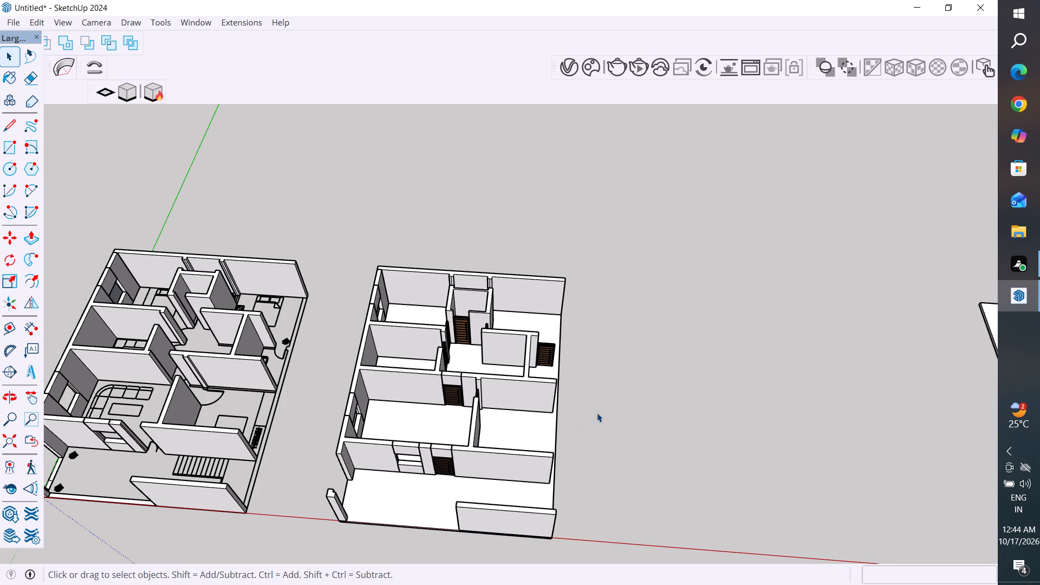
pyautogui.scroll(-4, 612, 393)
pyautogui.scroll(-3, 481, 422)
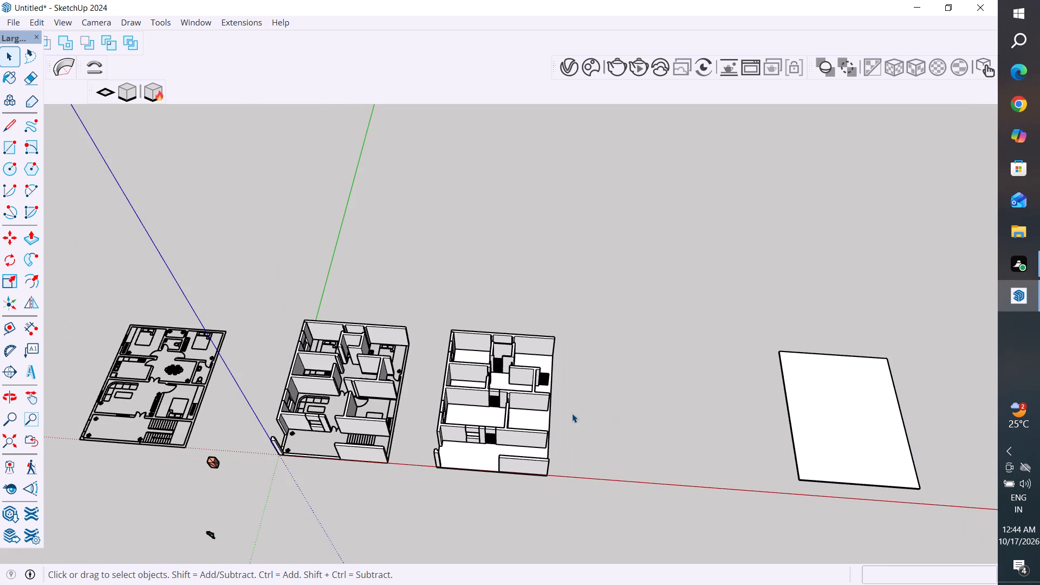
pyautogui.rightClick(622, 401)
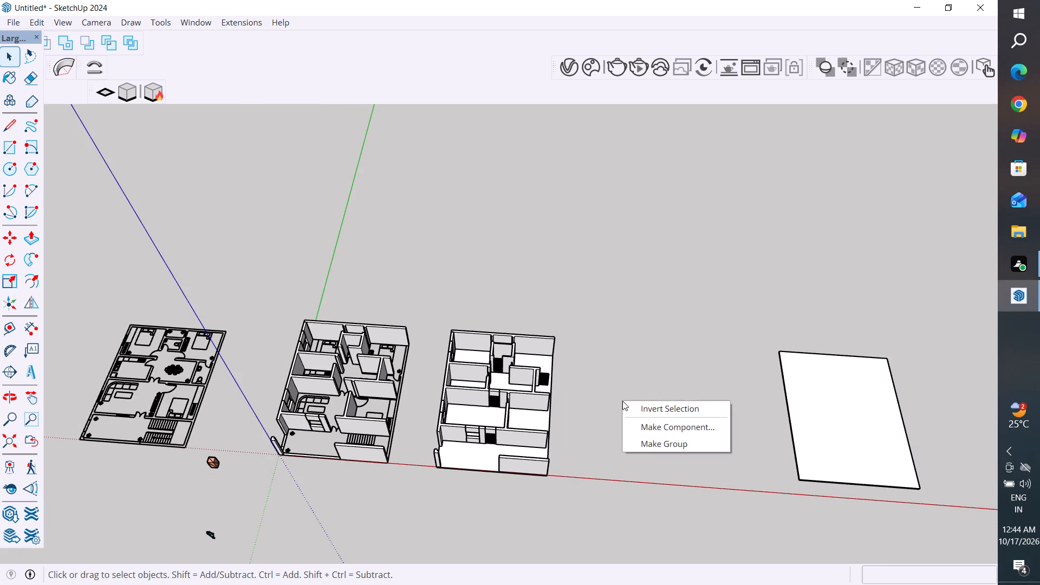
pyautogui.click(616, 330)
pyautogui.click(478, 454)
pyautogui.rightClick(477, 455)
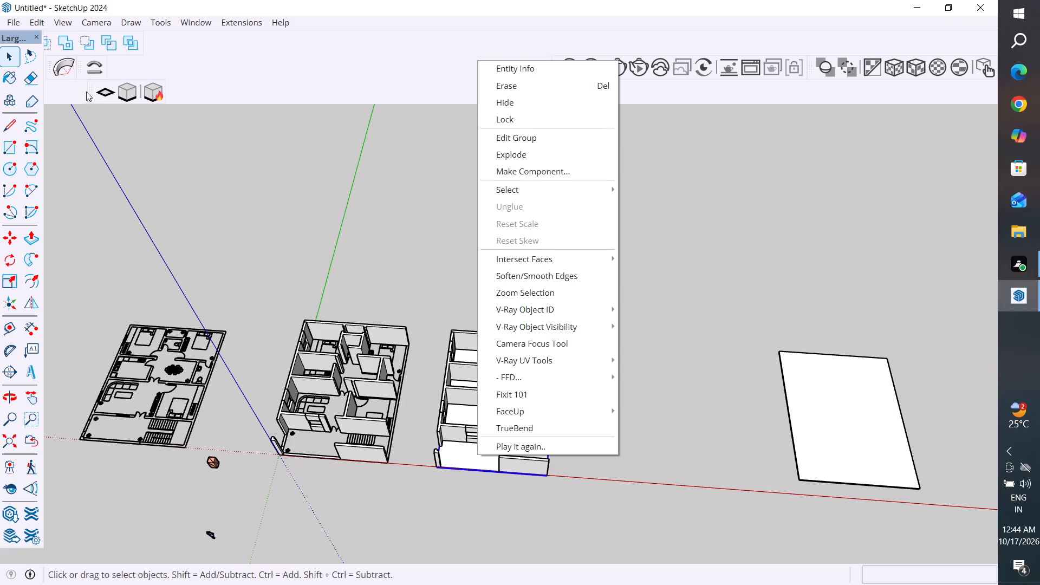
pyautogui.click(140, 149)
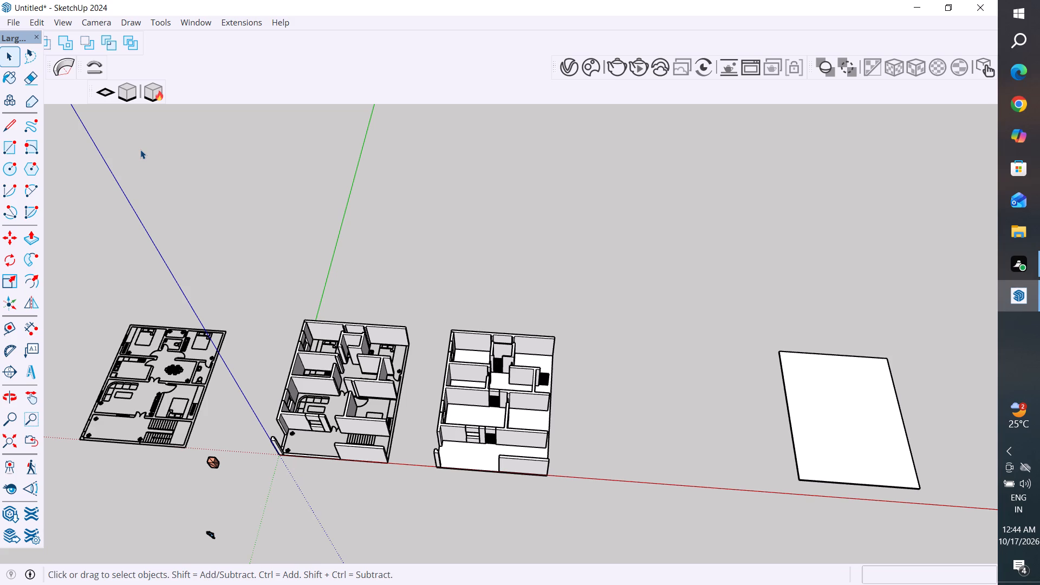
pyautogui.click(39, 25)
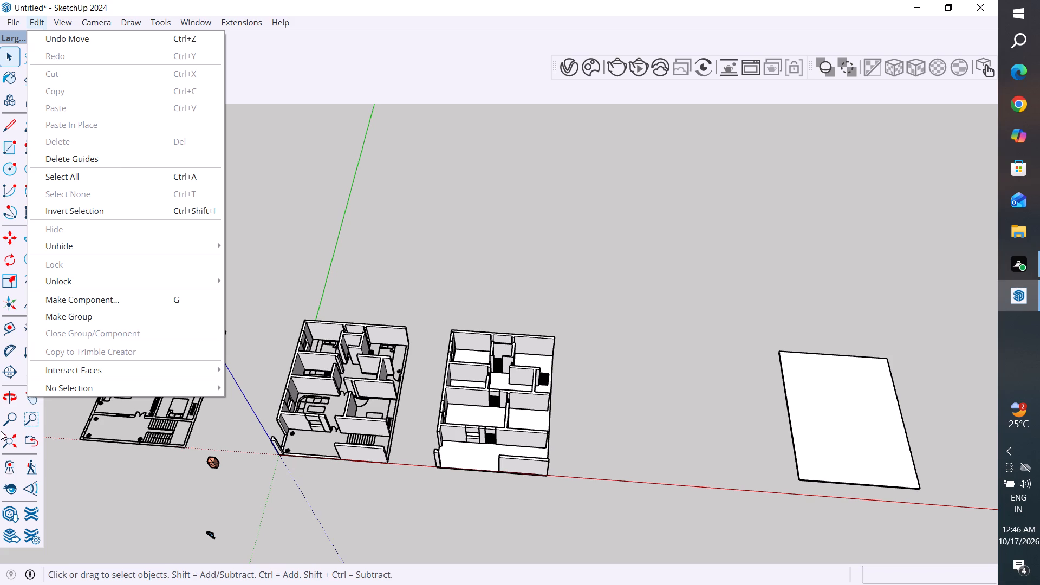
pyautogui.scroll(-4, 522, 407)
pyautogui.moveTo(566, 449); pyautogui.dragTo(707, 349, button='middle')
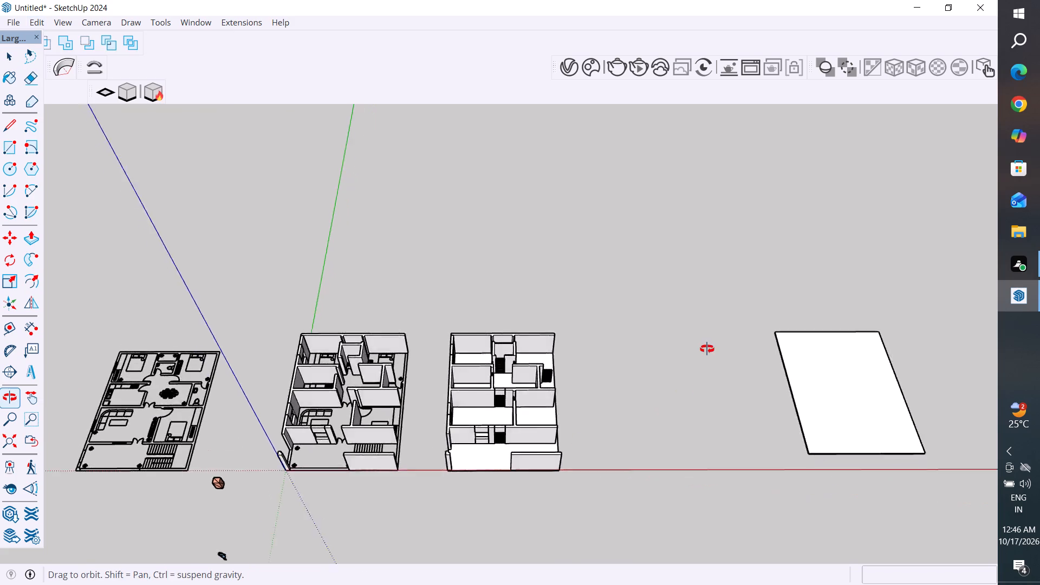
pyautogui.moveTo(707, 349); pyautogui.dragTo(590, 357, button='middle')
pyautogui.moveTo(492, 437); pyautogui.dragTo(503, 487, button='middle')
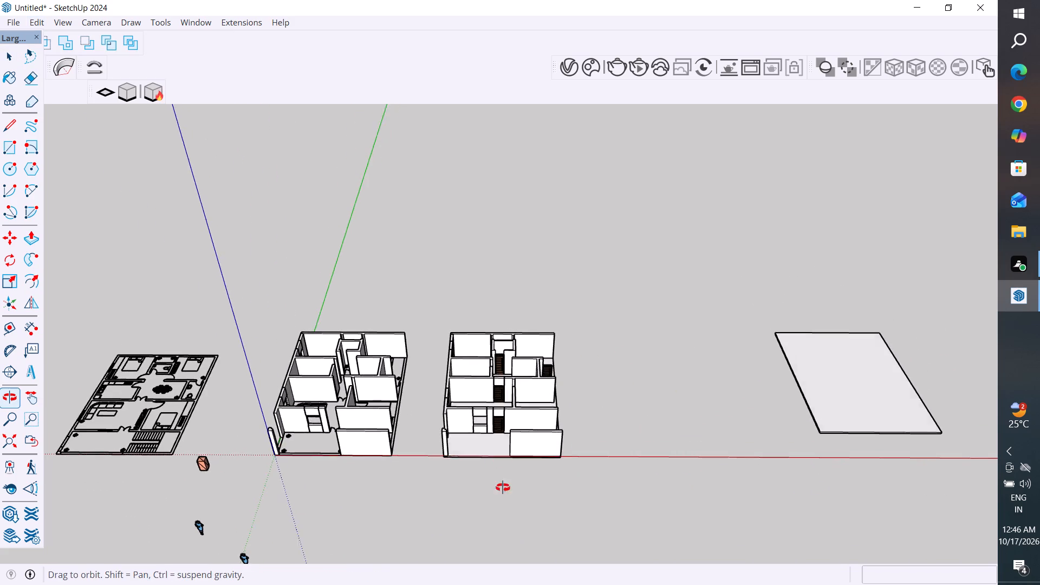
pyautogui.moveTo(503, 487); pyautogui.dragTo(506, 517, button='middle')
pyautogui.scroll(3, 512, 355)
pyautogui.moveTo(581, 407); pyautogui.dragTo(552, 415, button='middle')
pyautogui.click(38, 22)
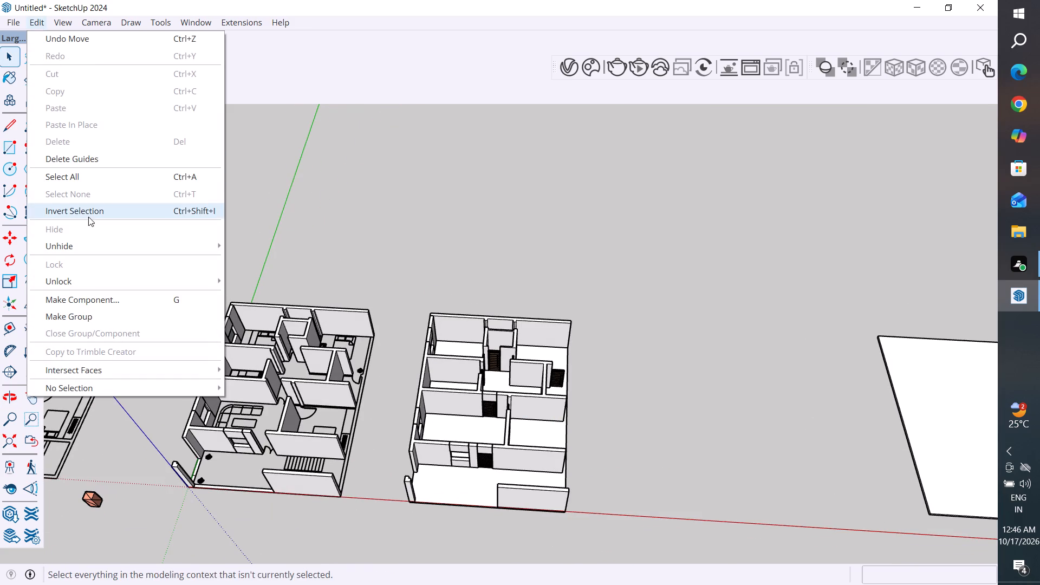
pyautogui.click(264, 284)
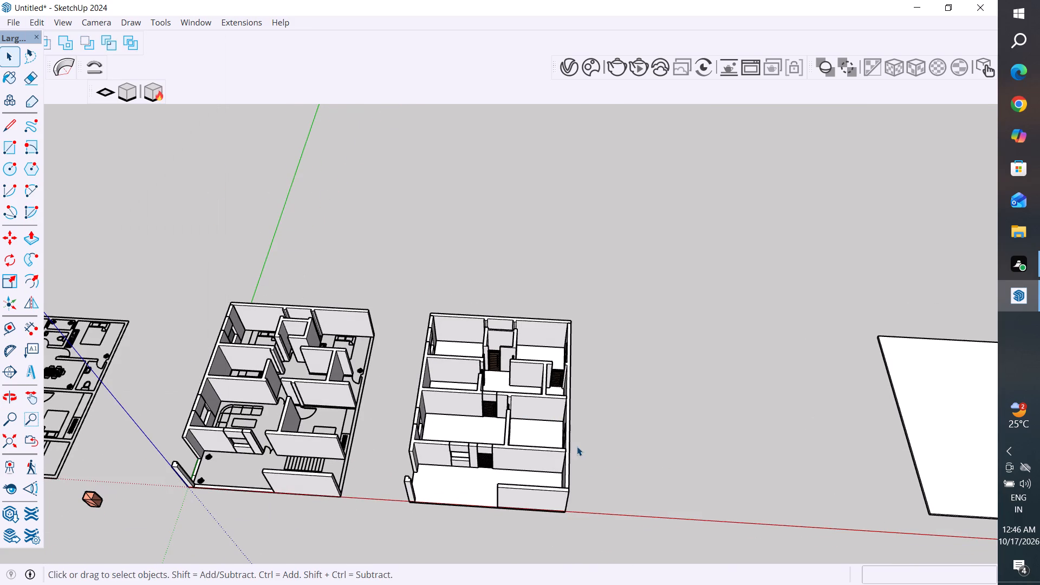
# Copy the house's floor slab straight up 10' 6" from its front corner onto the wall tops, then clear the selection.
pyautogui.moveTo(596, 457); pyautogui.dragTo(666, 470, button='middle')
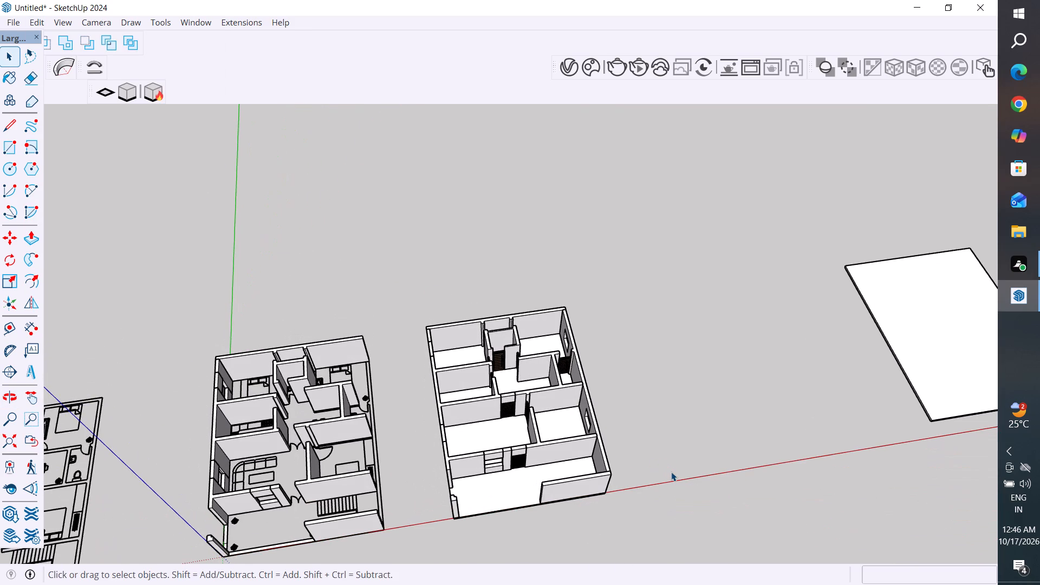
pyautogui.moveTo(646, 368); pyautogui.dragTo(621, 337, button='middle')
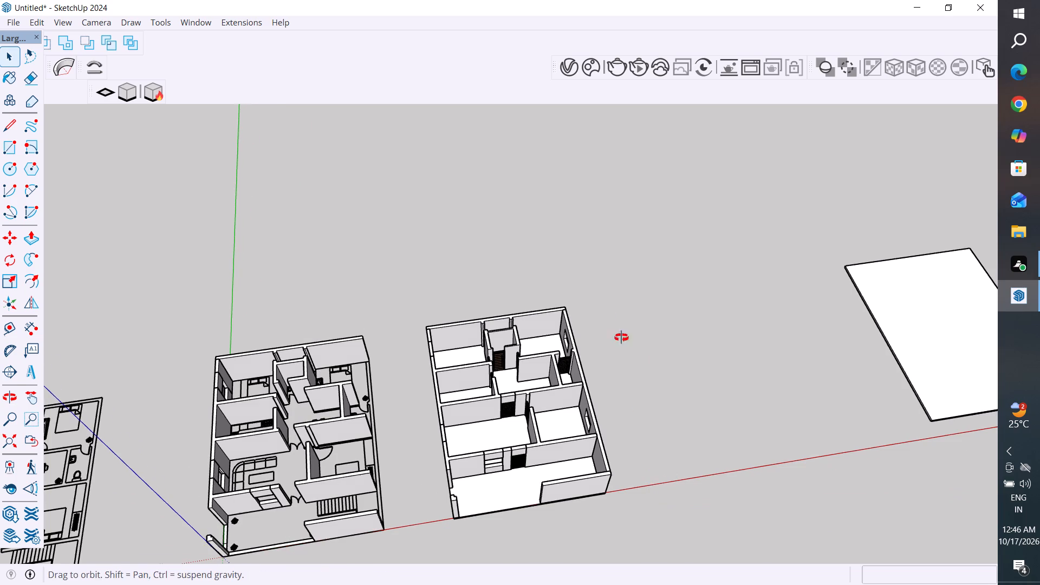
pyautogui.moveTo(621, 337); pyautogui.dragTo(604, 310, button='middle')
pyautogui.scroll(2, 459, 478)
pyautogui.moveTo(532, 469); pyautogui.dragTo(583, 419, button='middle')
pyautogui.click(517, 496)
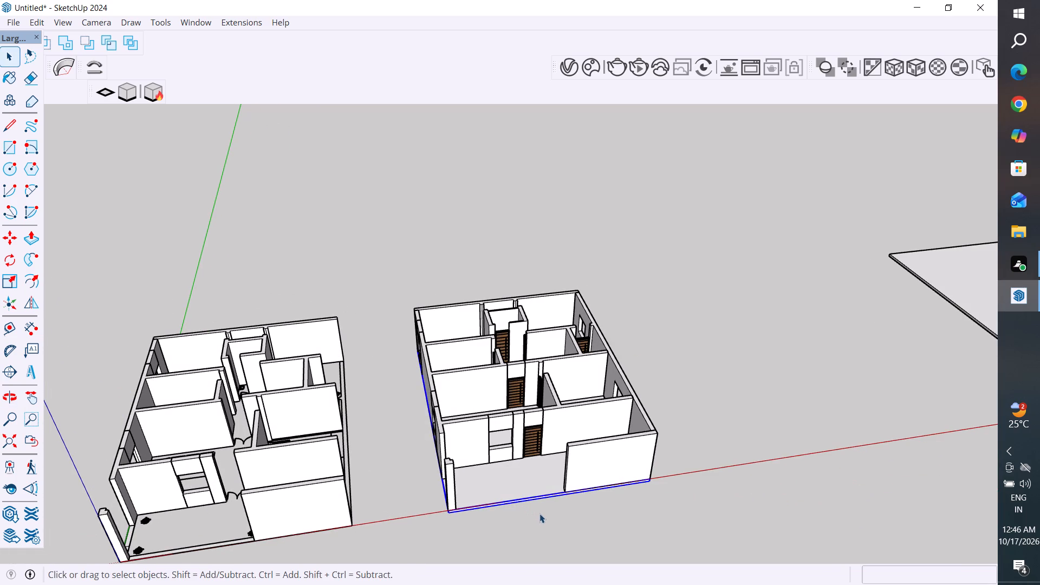
pyautogui.press('m')
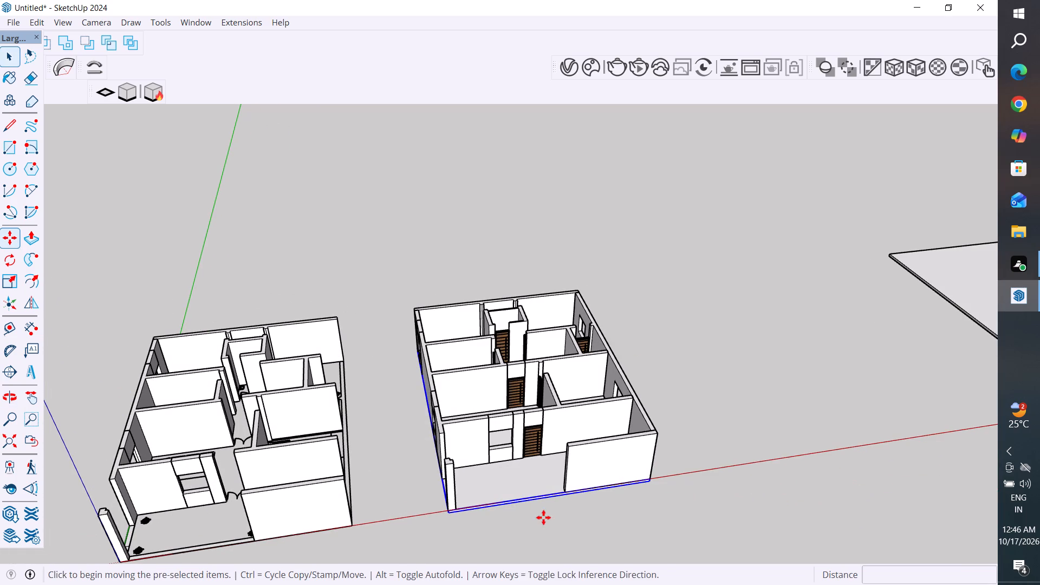
pyautogui.scroll(7, 461, 526)
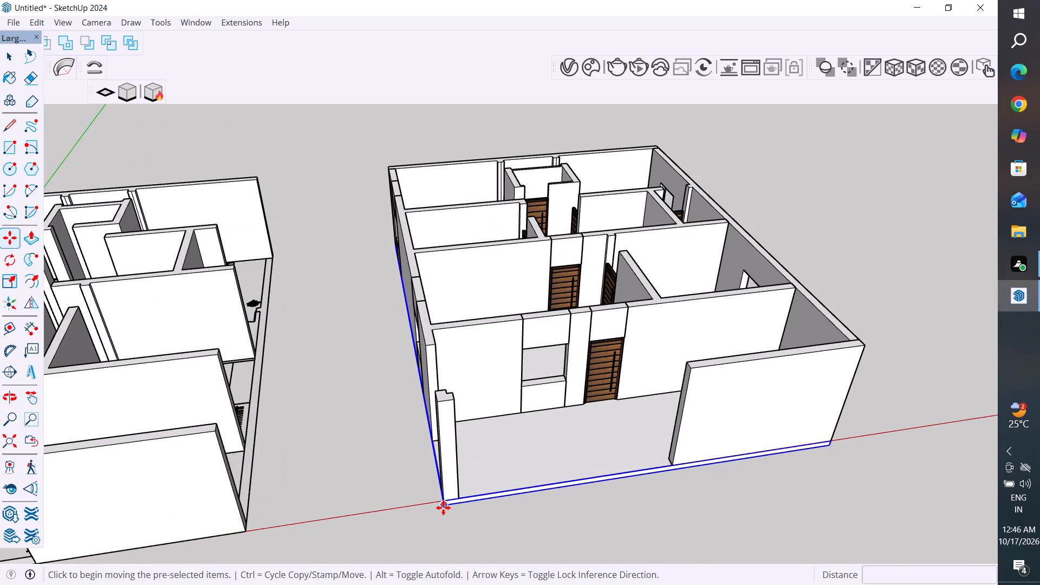
pyautogui.click(443, 508)
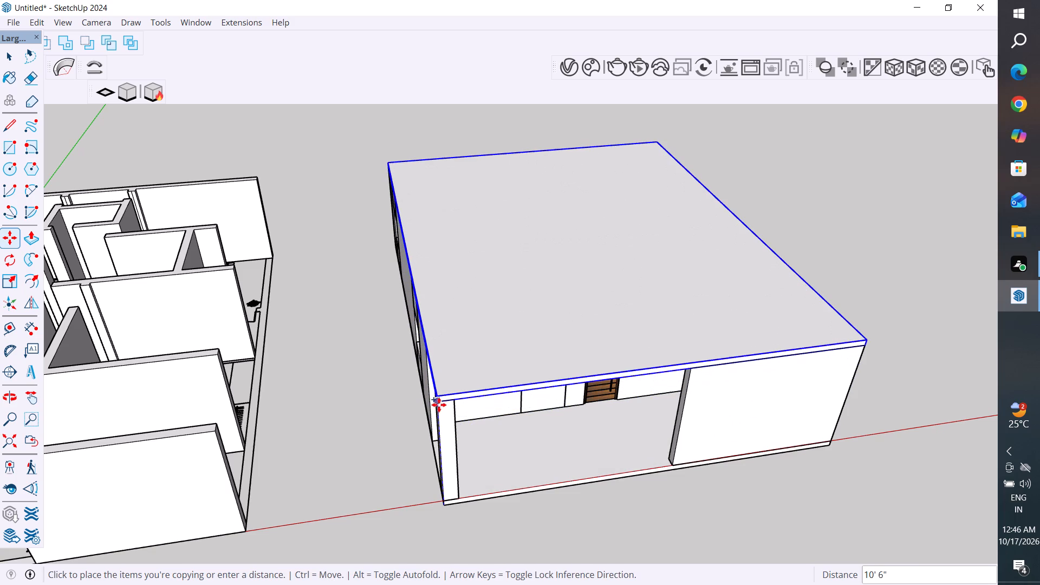
pyautogui.click(439, 401)
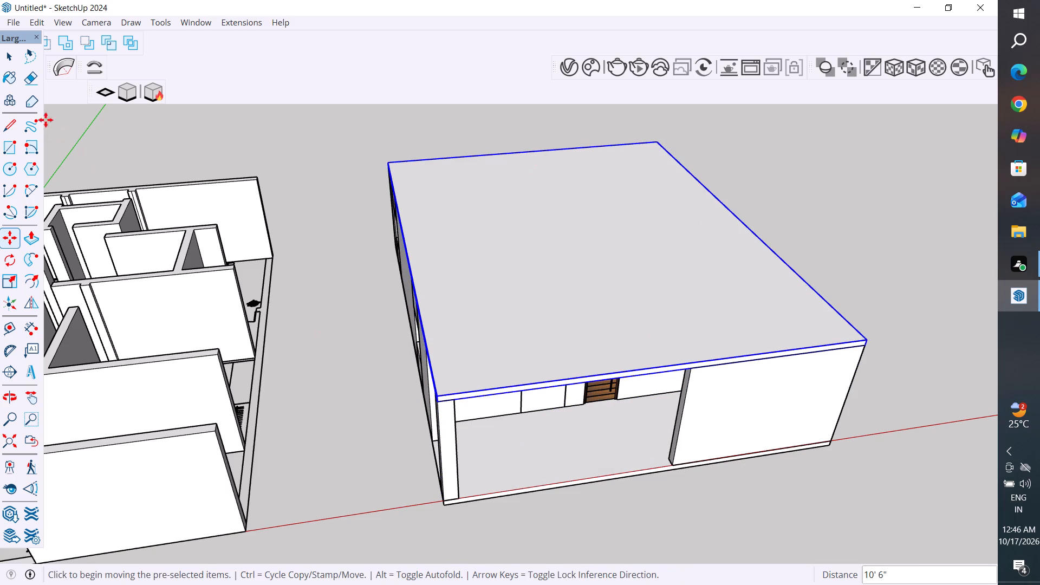
pyautogui.click(8, 55)
pyautogui.click(158, 134)
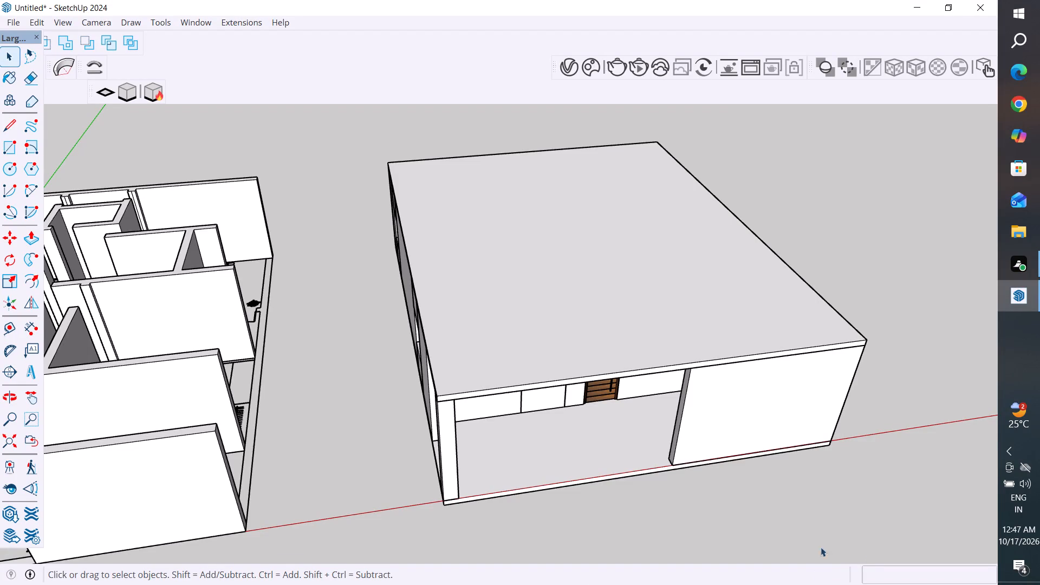
# Move the copied top slab about 48' 11 3/4" off the house towards the other loose slab, then clear the selection.
pyautogui.scroll(-4, 632, 373)
pyautogui.moveTo(614, 428); pyautogui.dragTo(408, 343, button='middle')
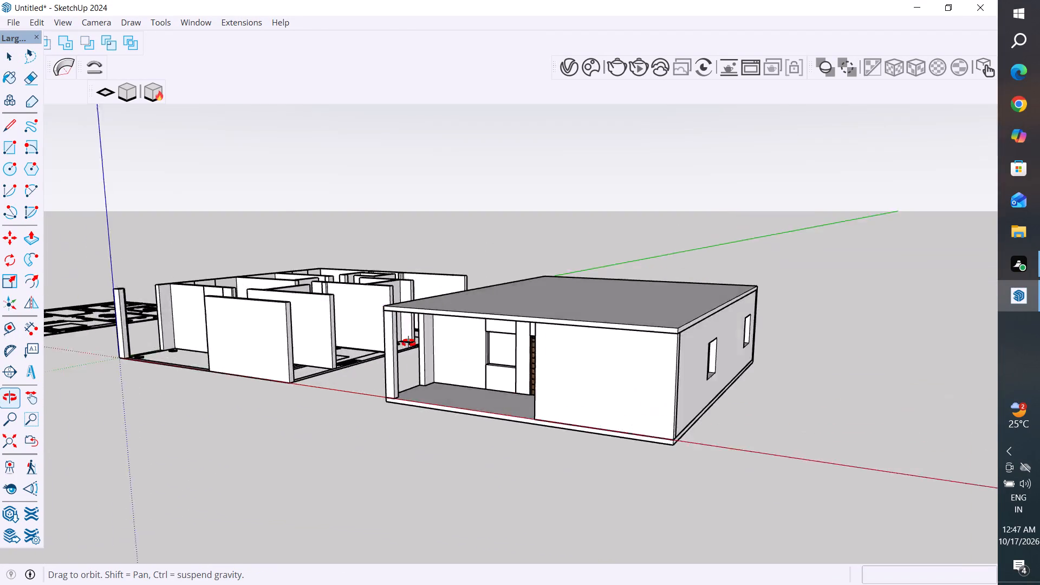
pyautogui.moveTo(408, 343); pyautogui.dragTo(640, 374, button='middle')
pyautogui.scroll(-3, 452, 427)
pyautogui.moveTo(590, 408); pyautogui.dragTo(697, 431, button='middle')
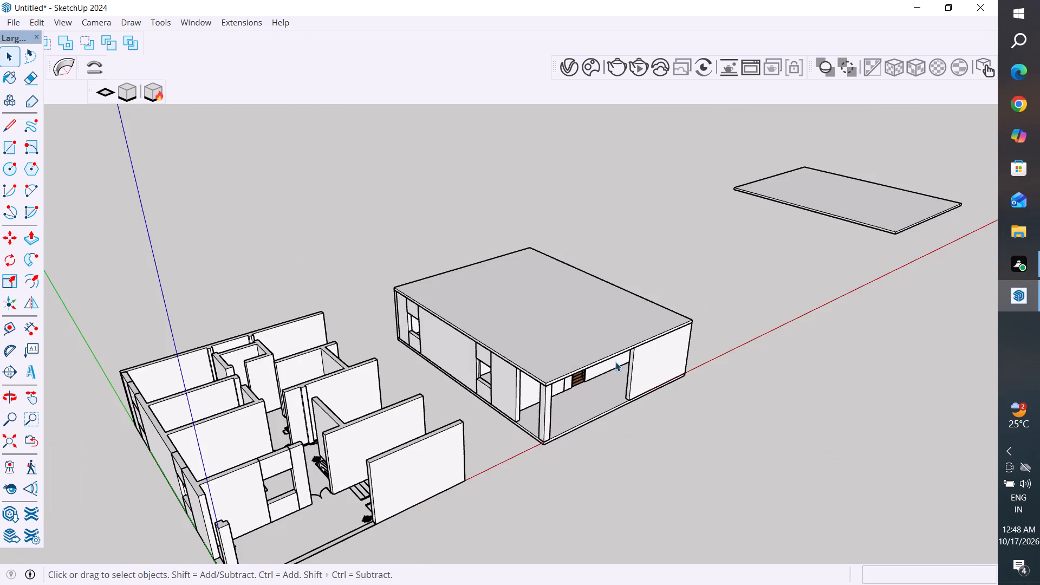
pyautogui.scroll(1, 614, 357)
pyautogui.click(599, 336)
pyautogui.press('m')
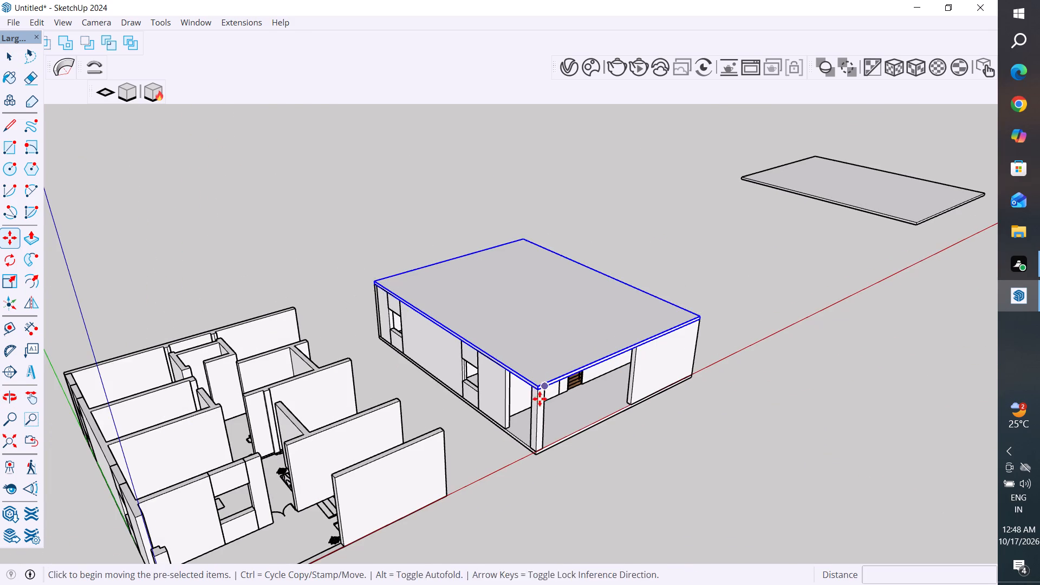
pyautogui.click(537, 389)
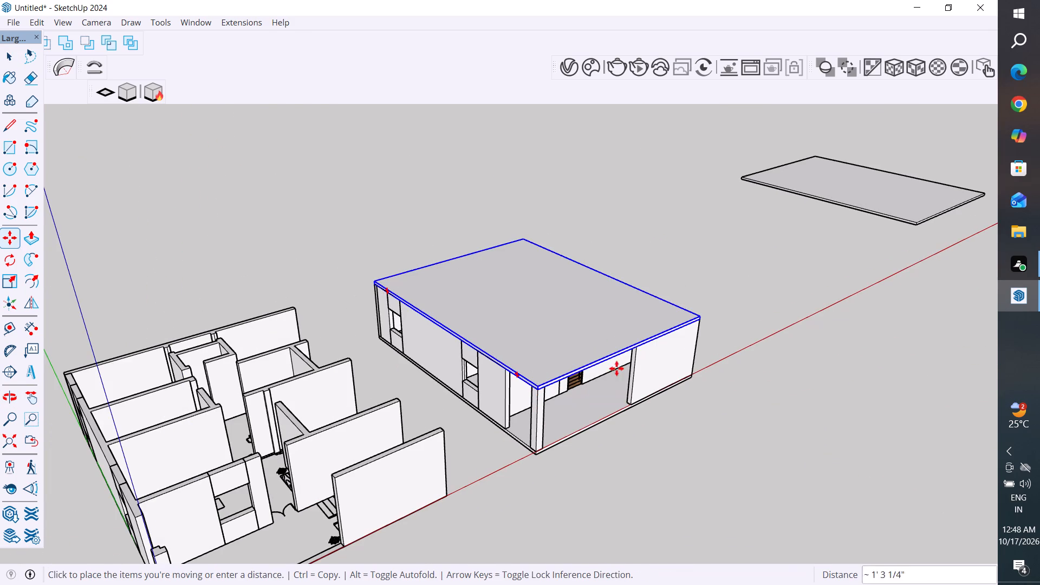
pyautogui.click(759, 285)
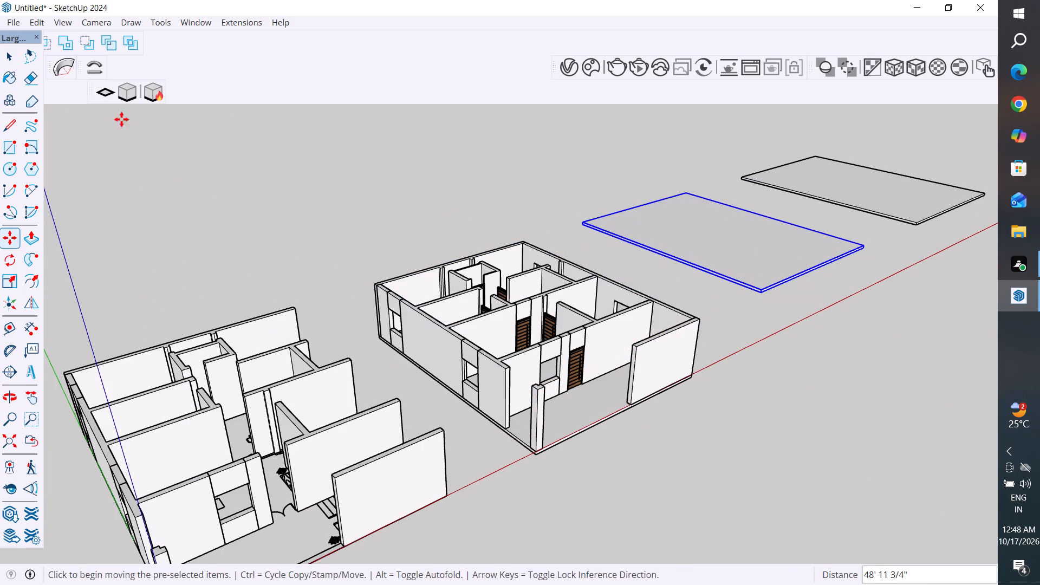
pyautogui.click(10, 57)
pyautogui.click(176, 164)
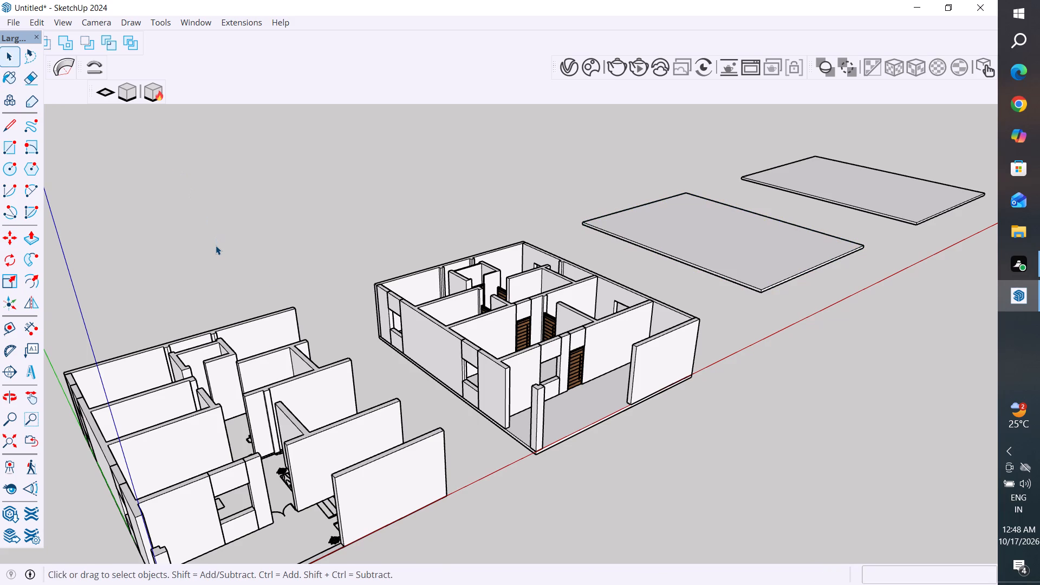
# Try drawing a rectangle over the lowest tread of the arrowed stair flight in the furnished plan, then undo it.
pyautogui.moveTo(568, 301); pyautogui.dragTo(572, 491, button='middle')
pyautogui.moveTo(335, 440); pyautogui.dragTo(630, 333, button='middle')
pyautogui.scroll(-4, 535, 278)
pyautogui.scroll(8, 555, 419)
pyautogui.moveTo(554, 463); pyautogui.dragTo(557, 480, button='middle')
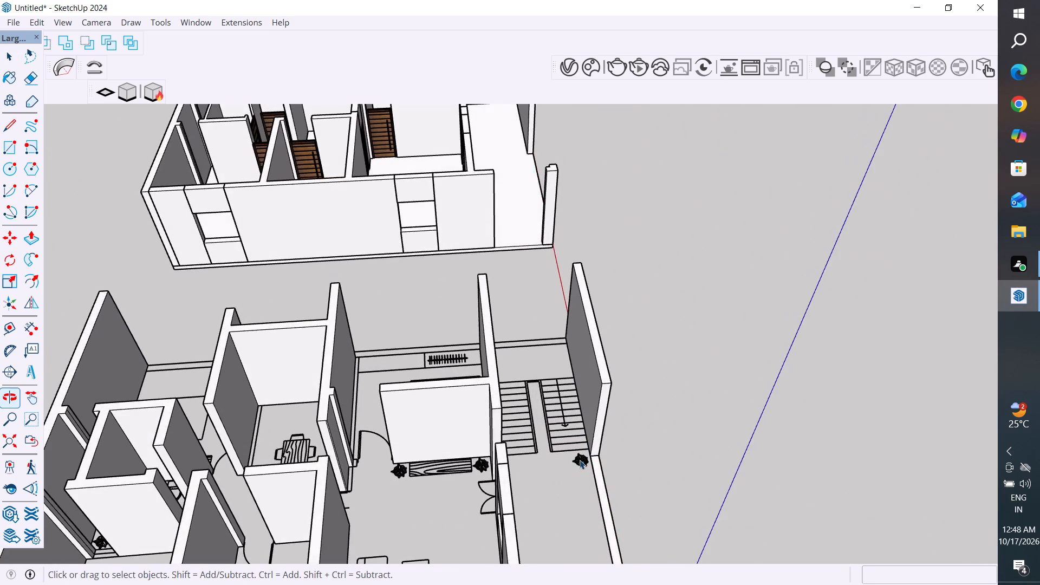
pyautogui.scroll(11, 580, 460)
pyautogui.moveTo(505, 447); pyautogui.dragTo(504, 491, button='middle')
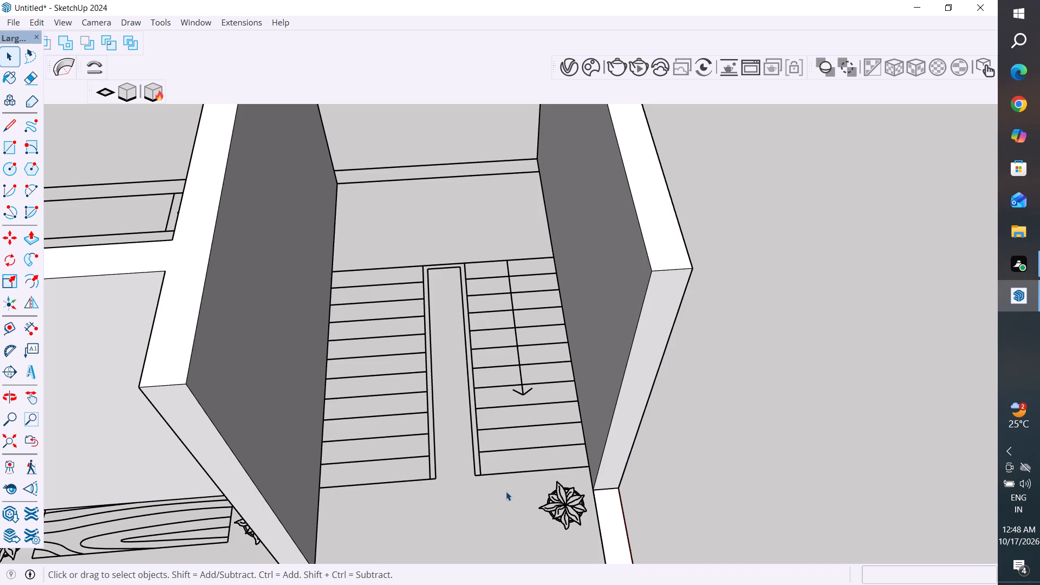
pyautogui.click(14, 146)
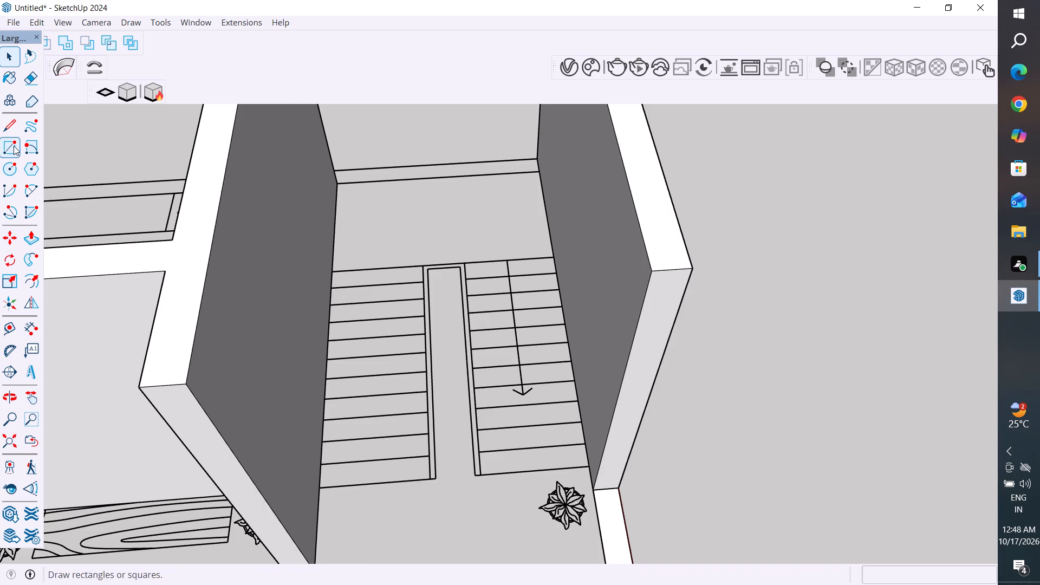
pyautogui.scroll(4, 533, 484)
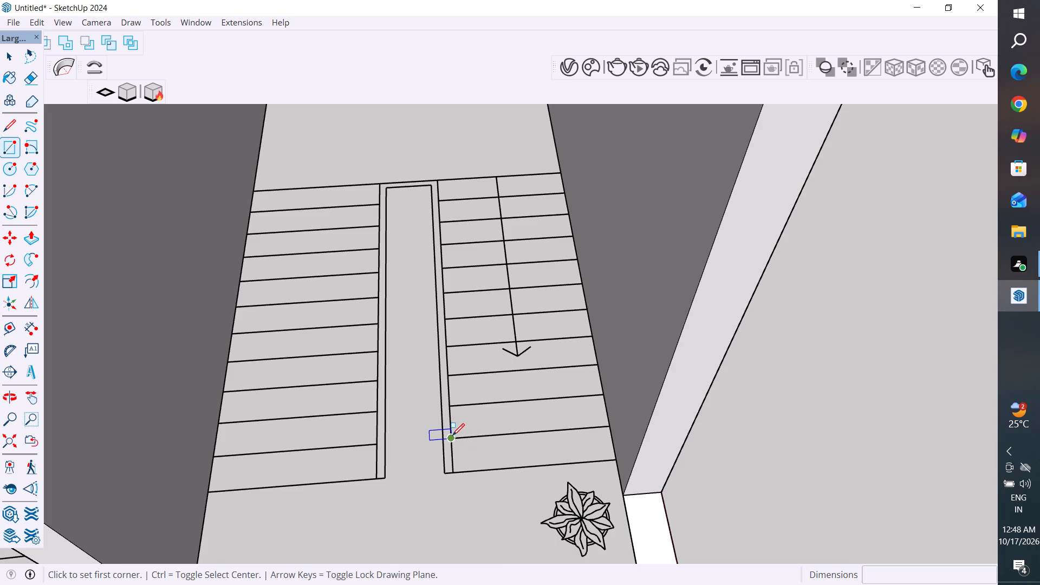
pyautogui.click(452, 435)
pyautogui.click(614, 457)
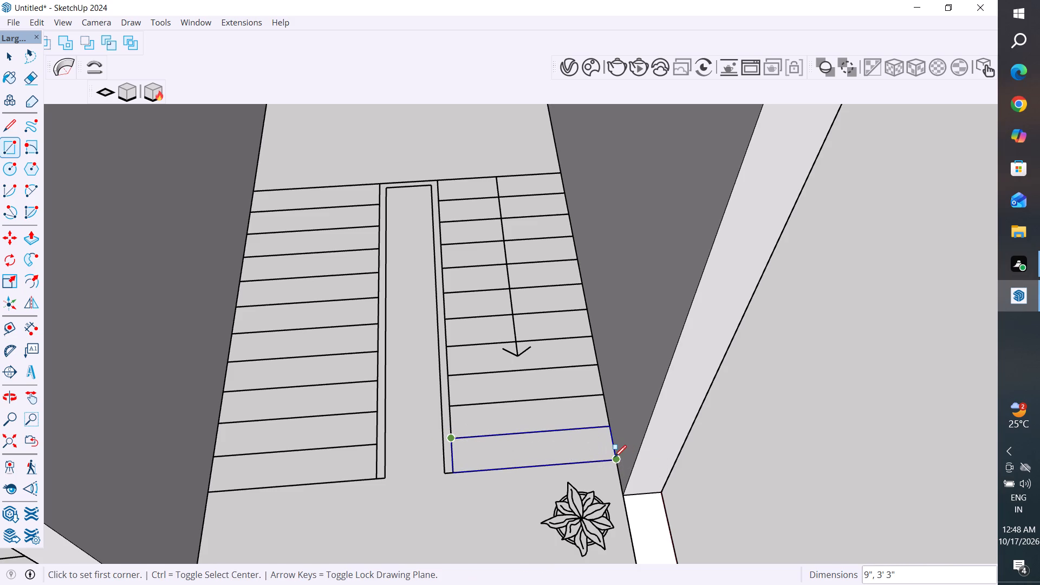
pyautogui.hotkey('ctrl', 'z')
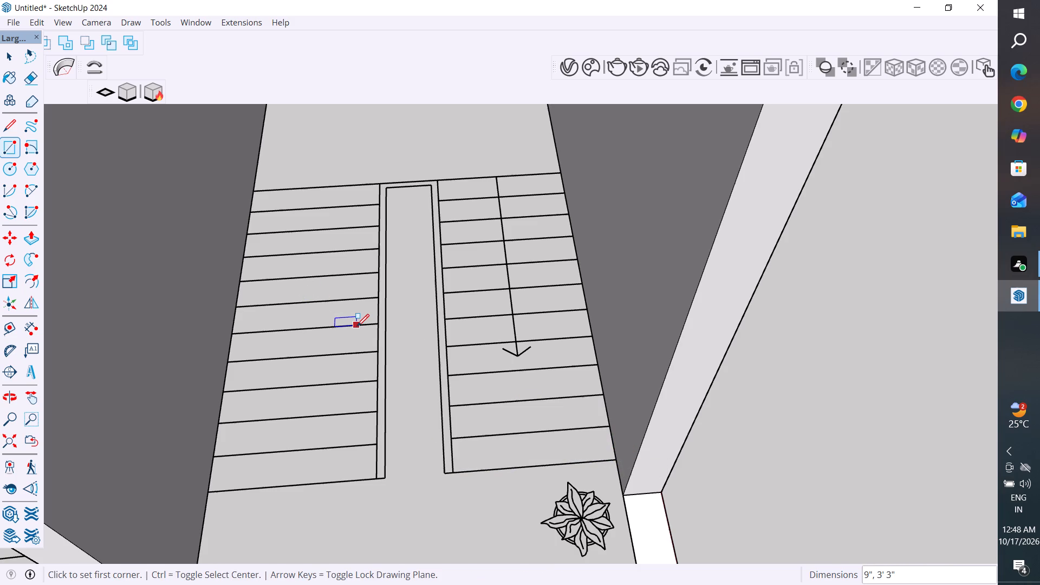
# Draw a 9" by 3' 3" rectangle over the lowest tread of the arrowed stair flight, ending with nothing selected.
pyautogui.click(10, 146)
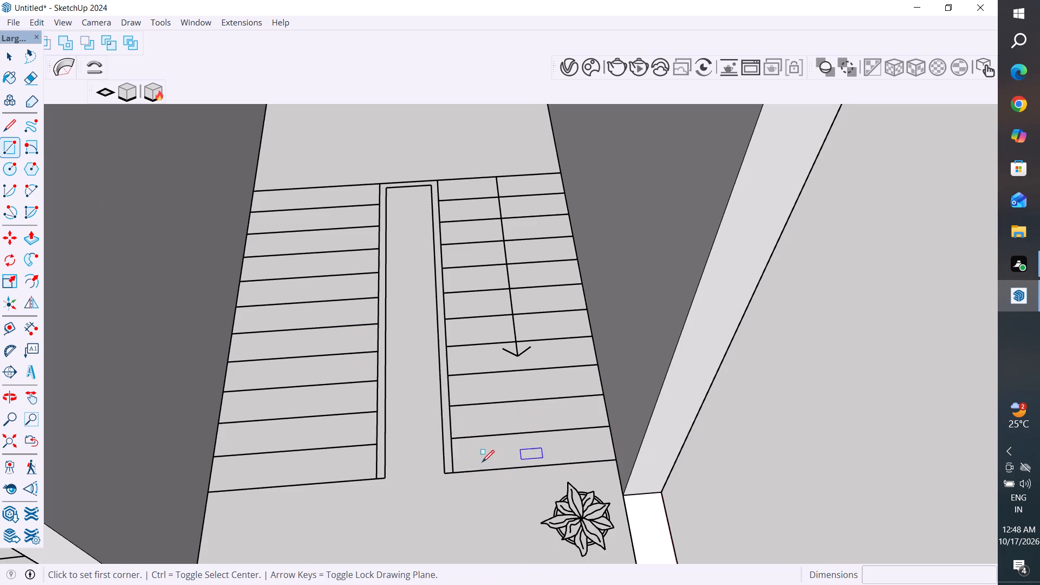
pyautogui.click(452, 439)
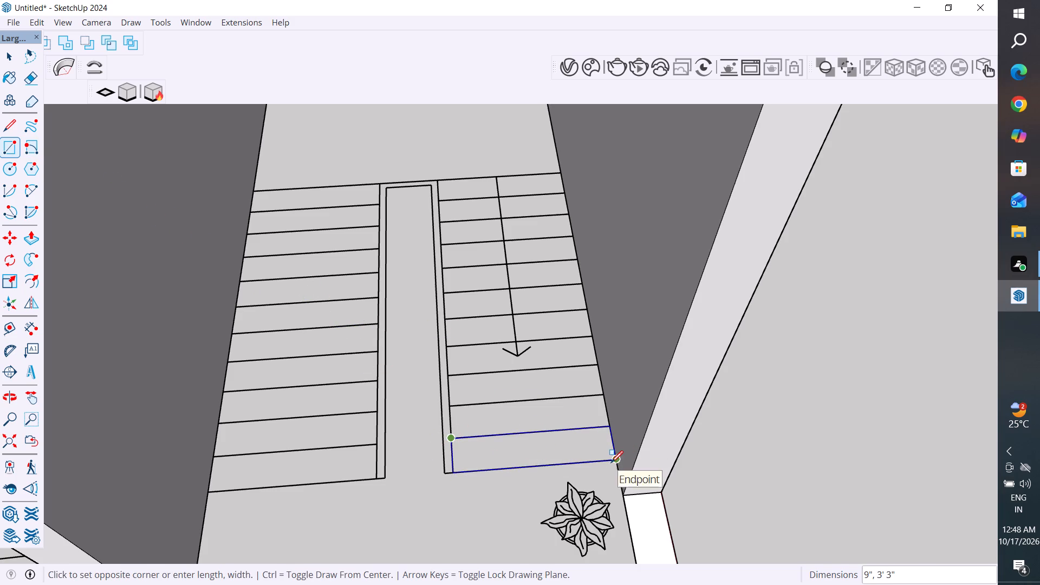
pyautogui.click(611, 463)
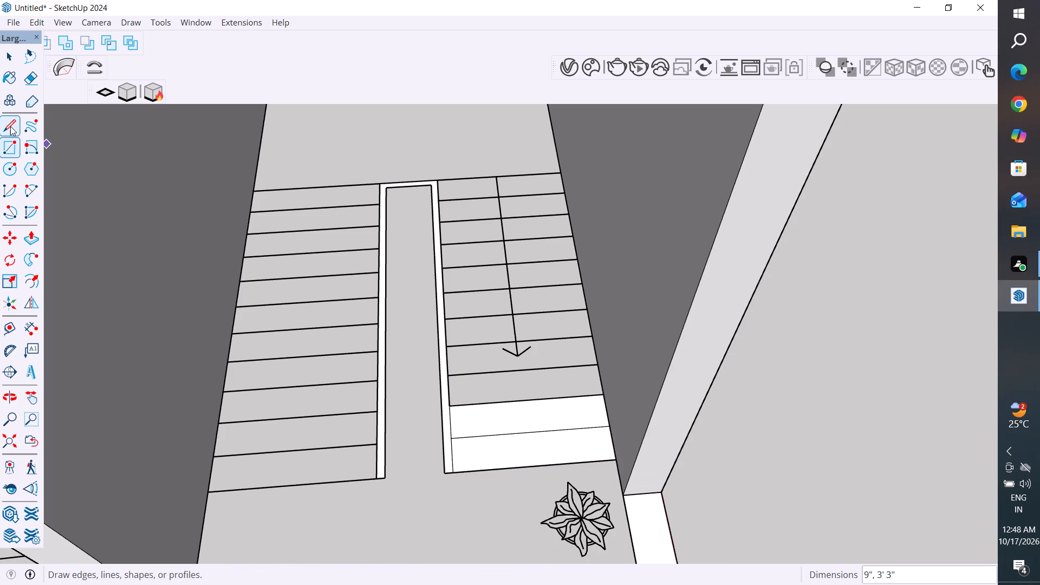
pyautogui.click(6, 55)
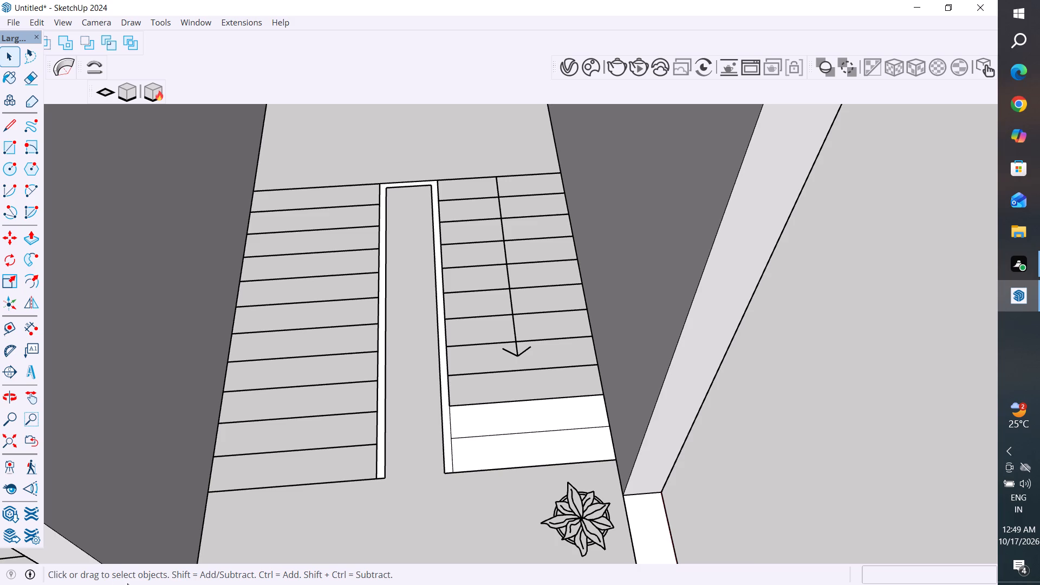
pyautogui.click(4, 126)
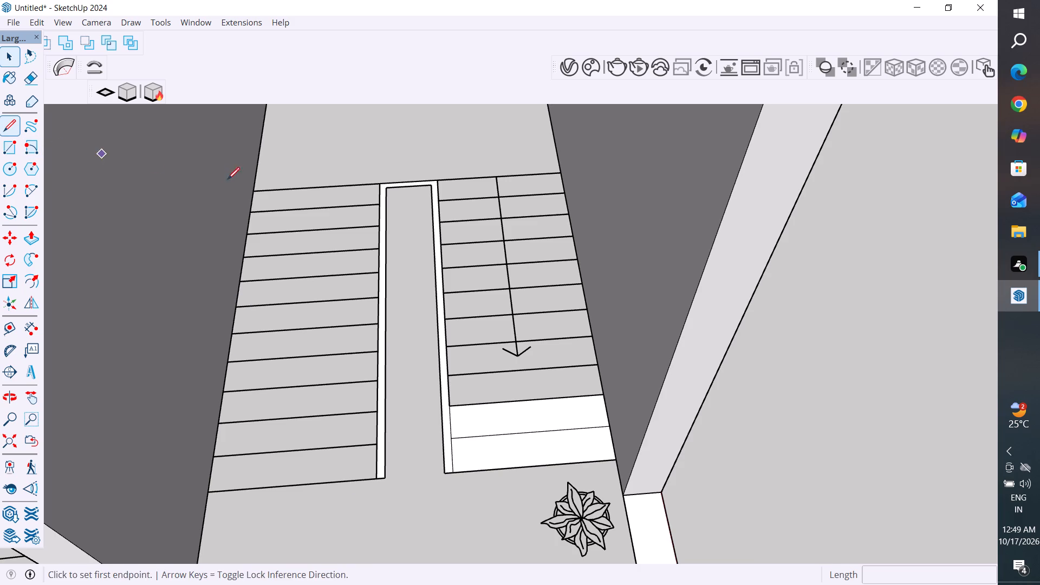
pyautogui.click(12, 57)
pyautogui.click(313, 139)
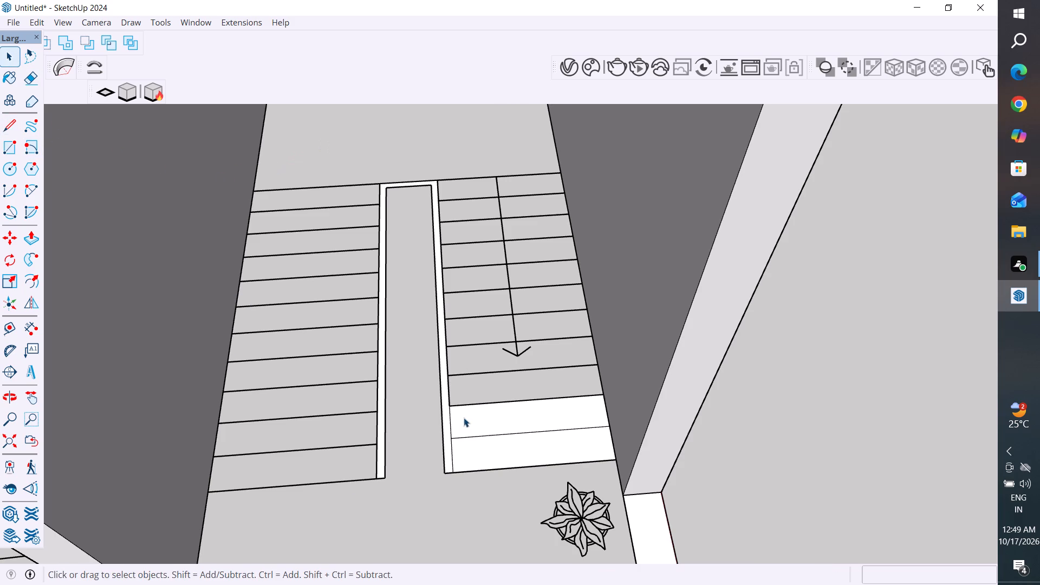
# Delete the surplus faces on the U-shaped strip between the flights and on the second tread.
pyautogui.scroll(2, 445, 405)
pyautogui.click(446, 408)
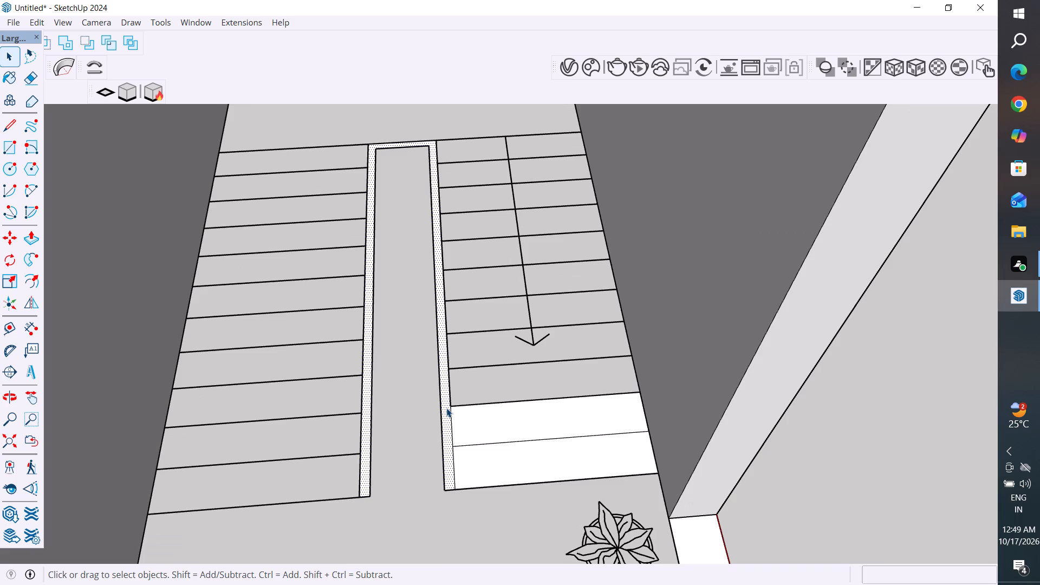
pyautogui.press('Delete')
pyautogui.click(504, 417)
pyautogui.press('Delete')
# Push/Pull the lowest tread face of the arrowed flight up 6" as the first stair step.
pyautogui.scroll(-3, 540, 453)
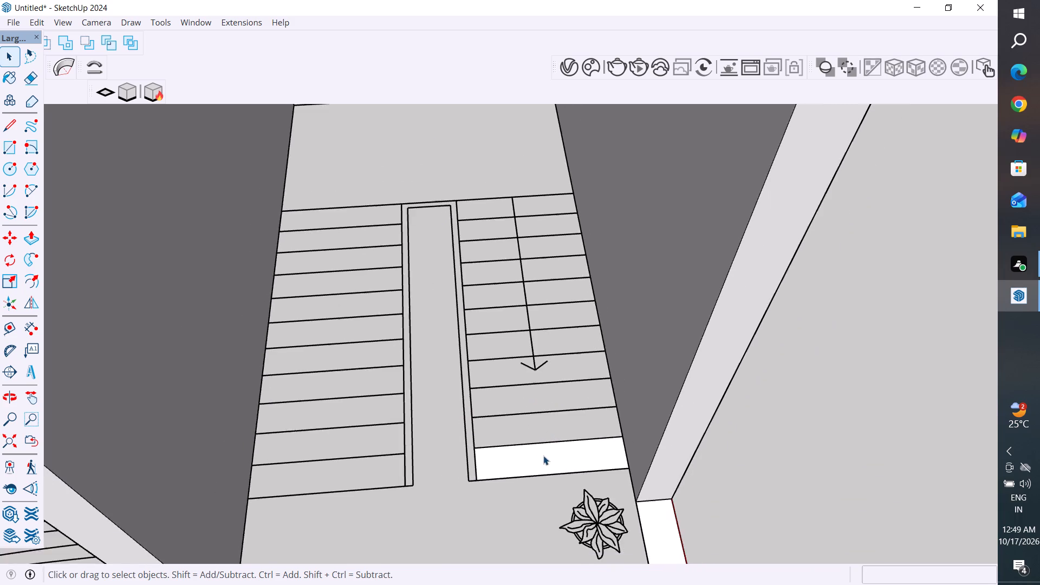
pyautogui.moveTo(551, 458); pyautogui.dragTo(678, 363, button='middle')
pyautogui.moveTo(661, 400); pyautogui.dragTo(479, 500, button='middle')
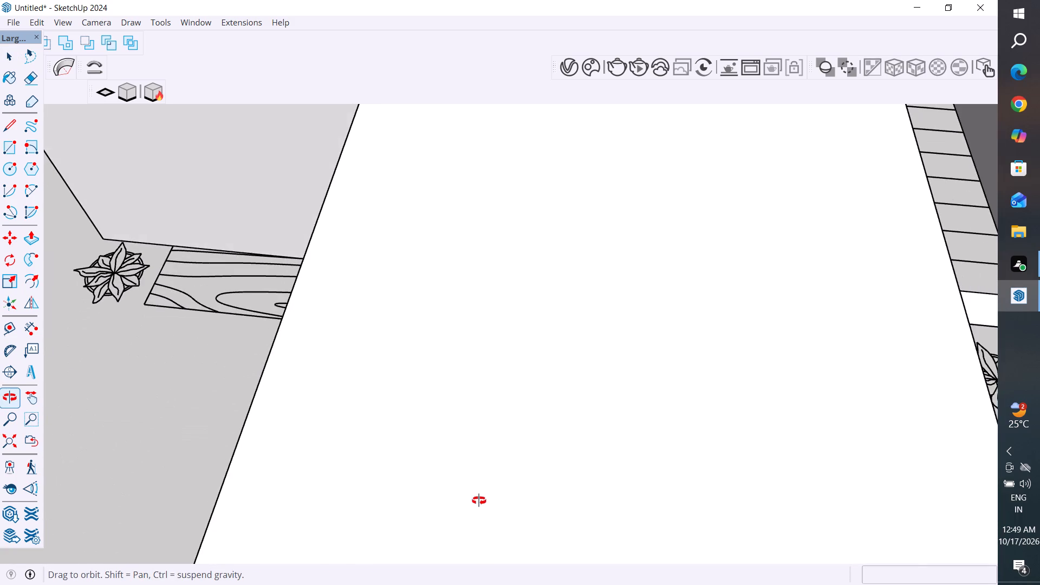
pyautogui.moveTo(479, 500); pyautogui.dragTo(478, 500, button='middle')
pyautogui.scroll(-6, 278, 399)
pyautogui.moveTo(701, 395); pyautogui.dragTo(752, 322, button='middle')
pyautogui.scroll(-4, 551, 386)
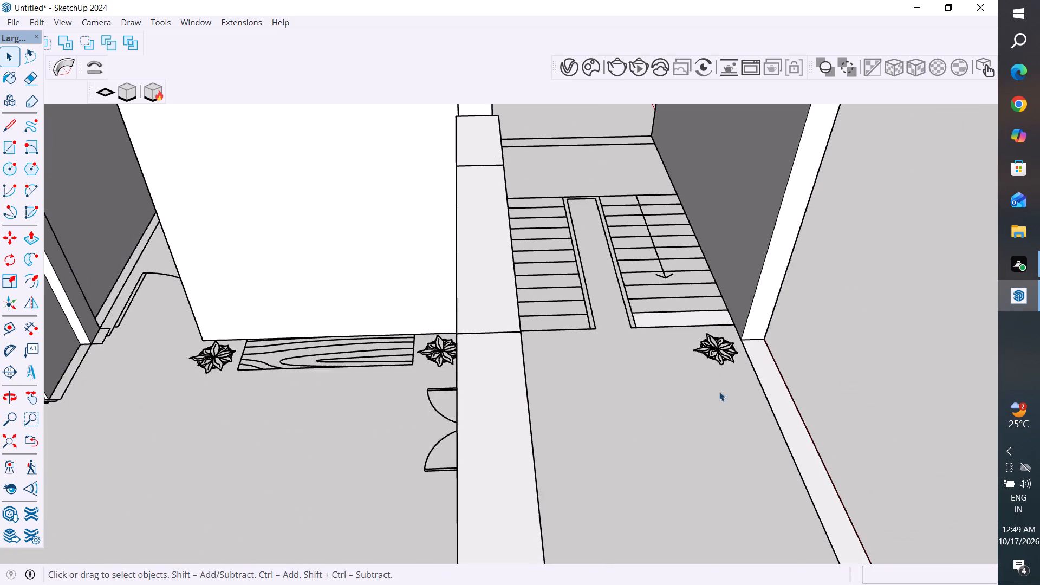
pyautogui.moveTo(833, 360); pyautogui.dragTo(756, 347, button='middle')
pyautogui.scroll(3, 803, 353)
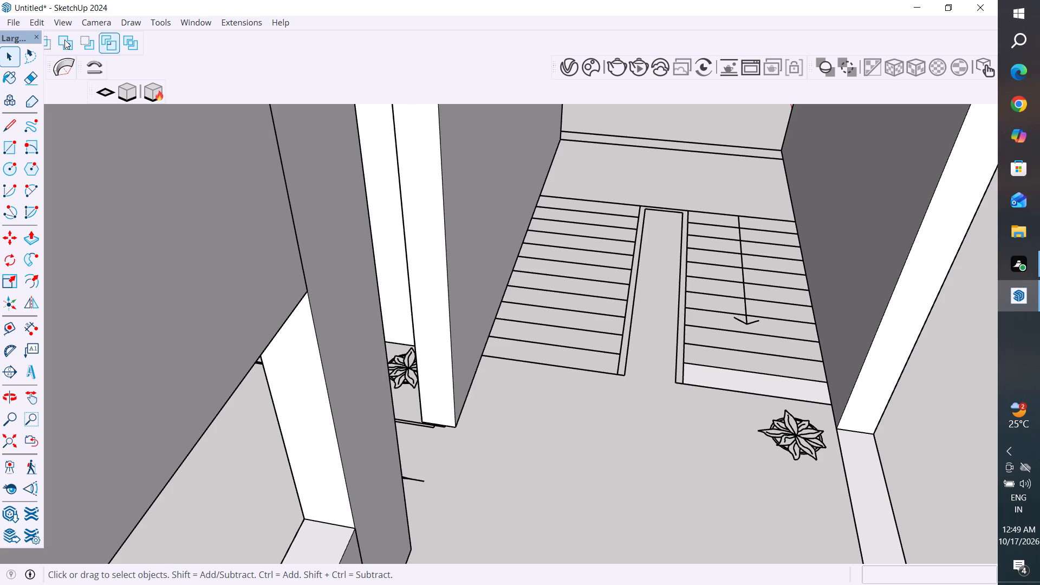
pyautogui.click(34, 243)
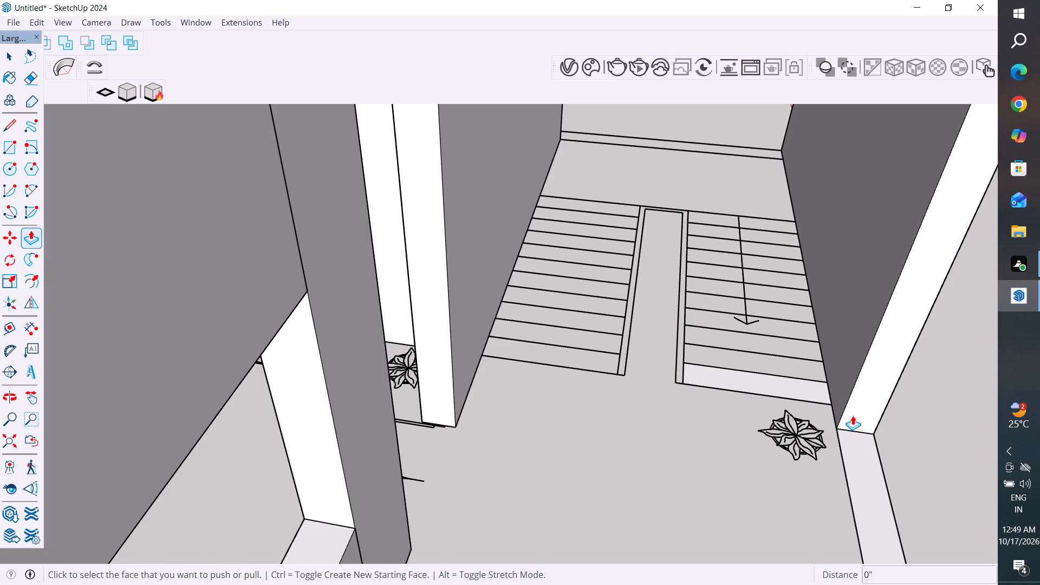
pyautogui.click(786, 385)
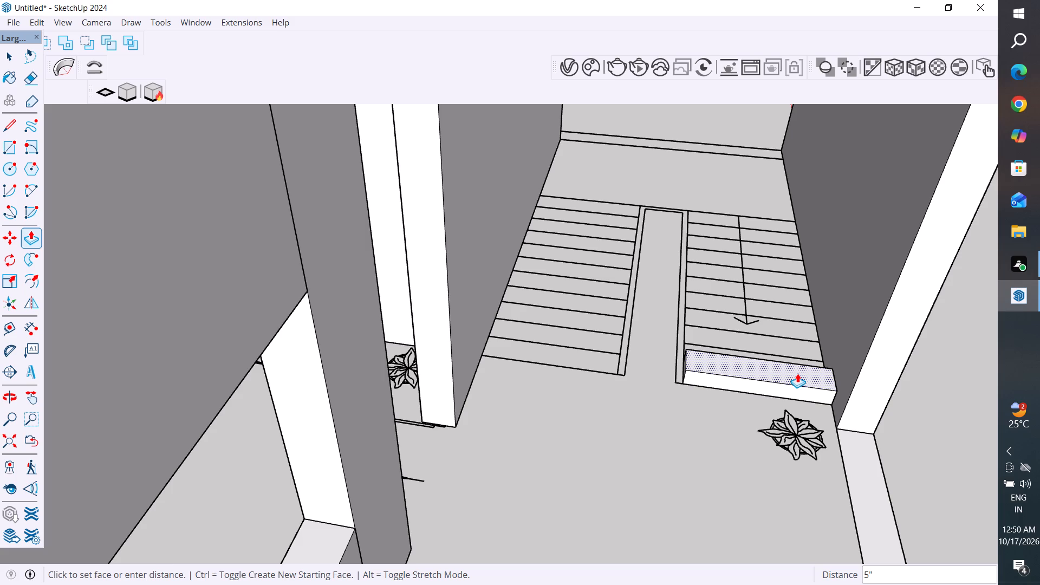
pyautogui.write('6"')
pyautogui.press('Return')
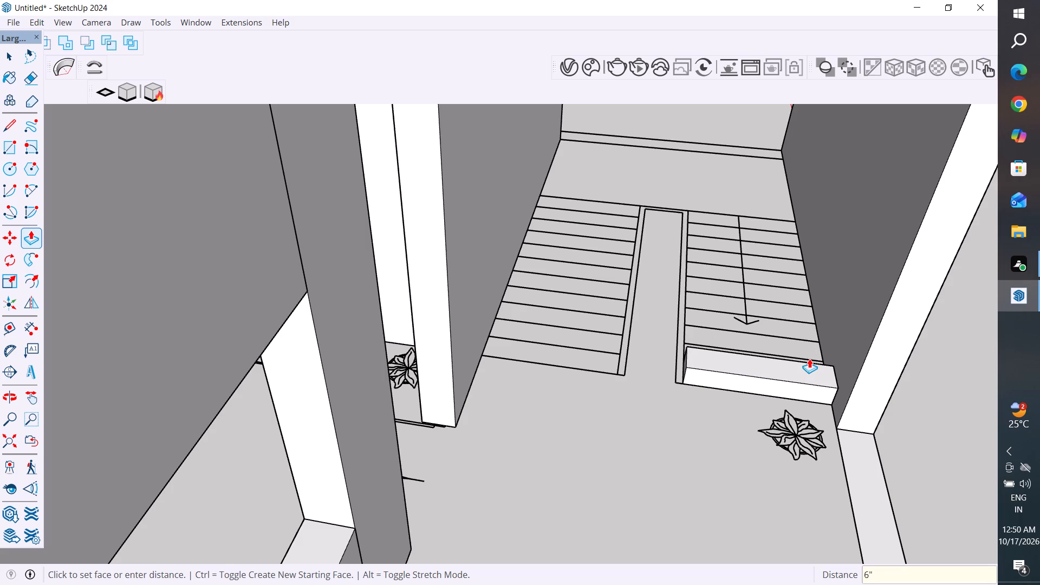
pyautogui.moveTo(734, 434); pyautogui.dragTo(780, 484, button='middle')
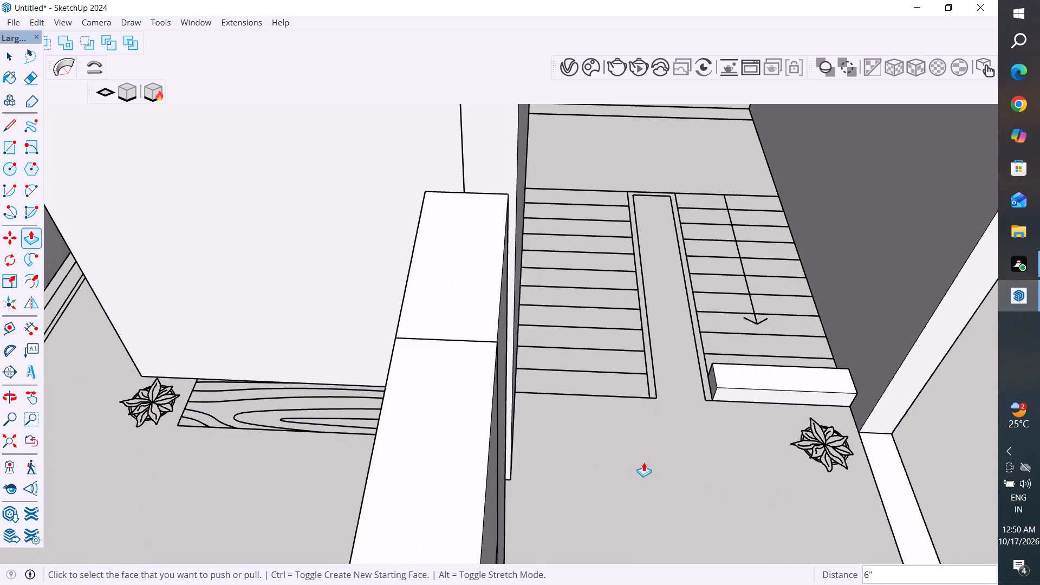
# Select the first step block's top, riser, back and inner end faces with their edges, and copy it about 7' 4" outside the house.
pyautogui.scroll(-3, 588, 454)
pyautogui.middleClick(588, 453)
pyautogui.scroll(2, 730, 407)
pyautogui.press('Escape')
pyautogui.press('Escape')
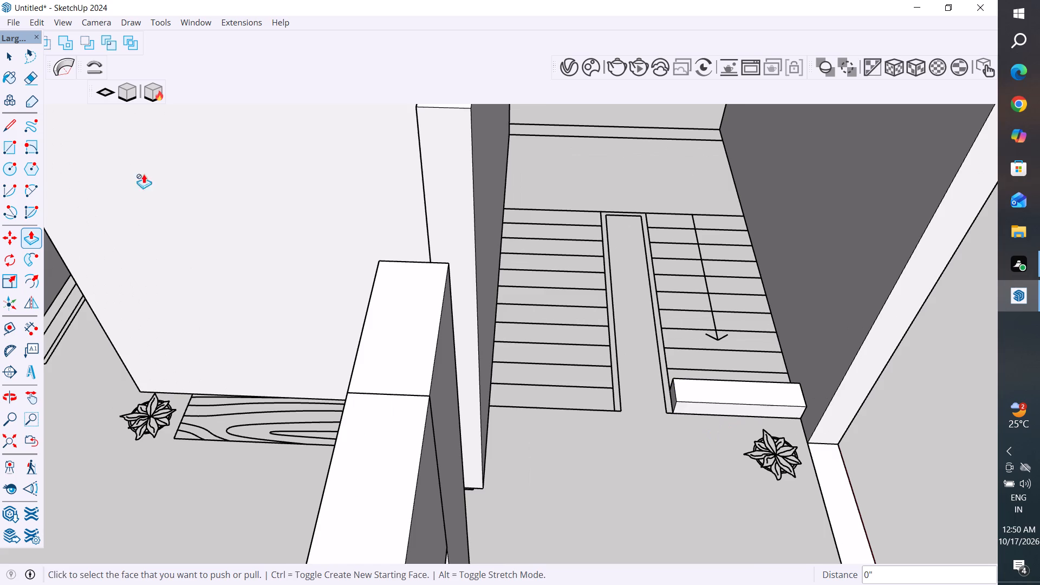
pyautogui.press('Escape')
pyautogui.click(11, 57)
pyautogui.doubleClick(737, 398)
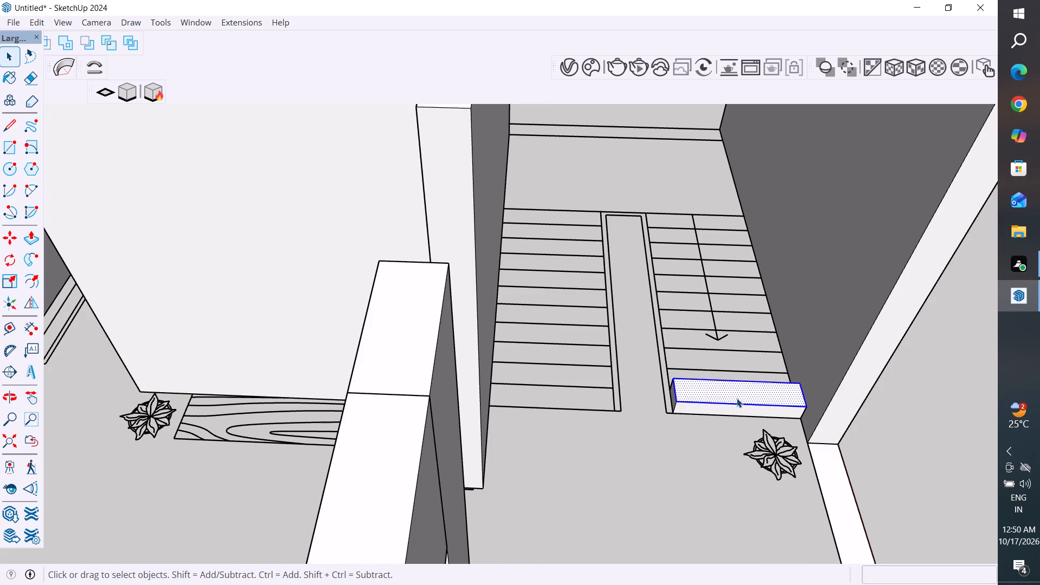
pyautogui.keyDown('ctrl'); pyautogui.click(732, 410); pyautogui.keyUp('ctrl')
pyautogui.scroll(3, 724, 368)
pyautogui.moveTo(736, 386); pyautogui.dragTo(828, 421, button='middle')
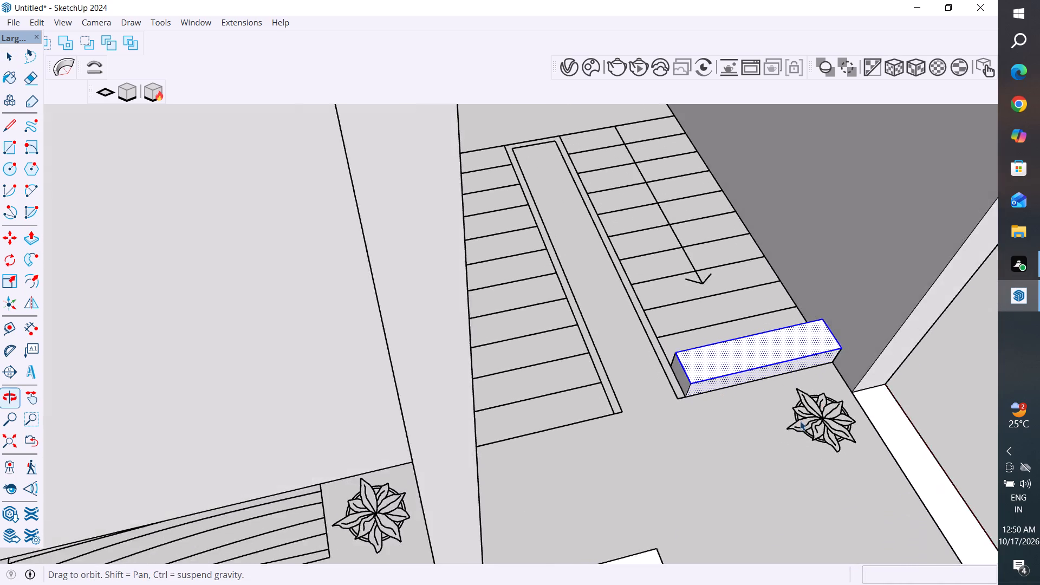
pyautogui.scroll(4, 655, 393)
pyautogui.moveTo(725, 371); pyautogui.dragTo(768, 341, button='middle')
pyautogui.scroll(3, 721, 338)
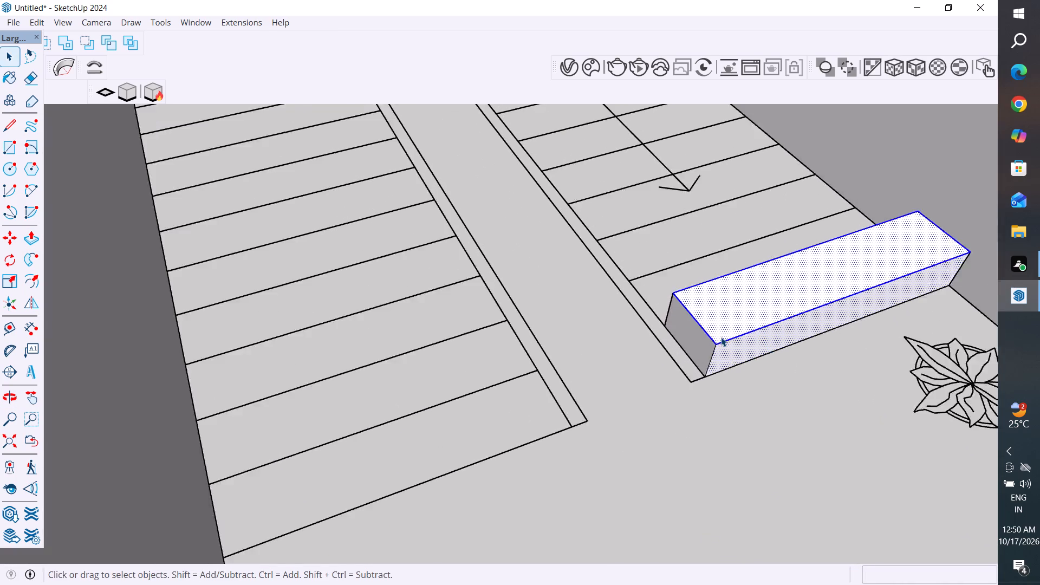
pyautogui.keyDown('ctrl'); pyautogui.click(689, 337); pyautogui.keyUp('ctrl')
pyautogui.moveTo(650, 388); pyautogui.dragTo(737, 568, button='middle')
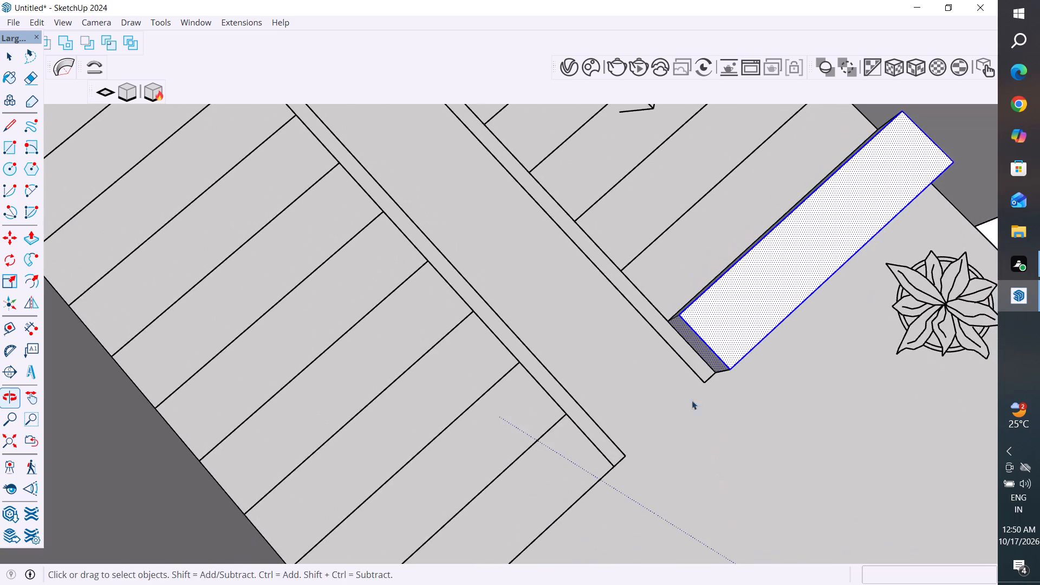
pyautogui.moveTo(677, 342); pyautogui.dragTo(911, 436, button='middle')
pyautogui.scroll(-5, 636, 470)
pyautogui.scroll(-4, 496, 383)
pyautogui.moveTo(489, 375); pyautogui.dragTo(671, 233, button='middle')
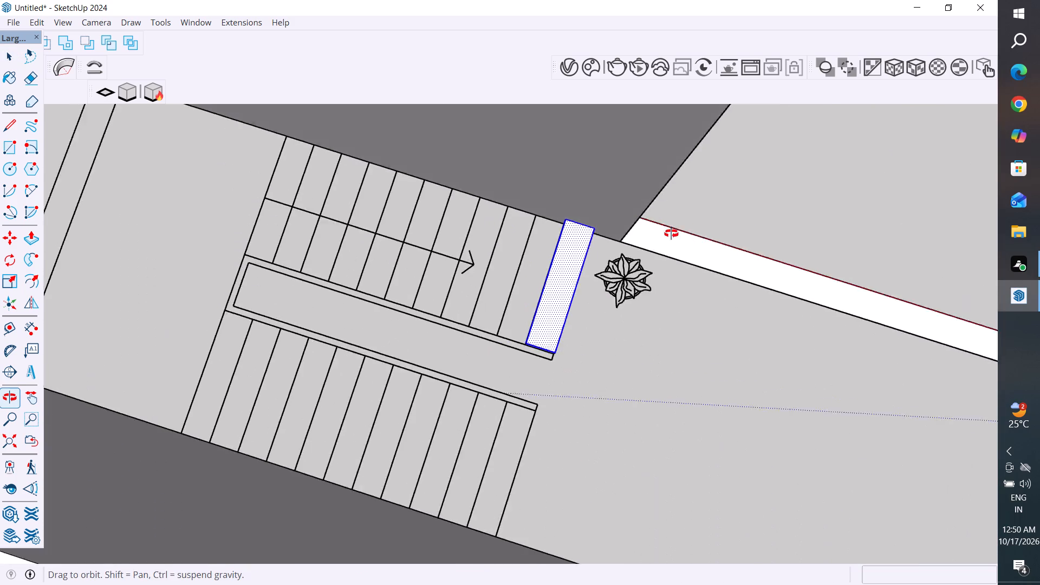
pyautogui.moveTo(671, 233); pyautogui.dragTo(671, 228, button='middle')
pyautogui.scroll(3, 513, 265)
pyautogui.moveTo(515, 261); pyautogui.dragTo(852, 160, button='middle')
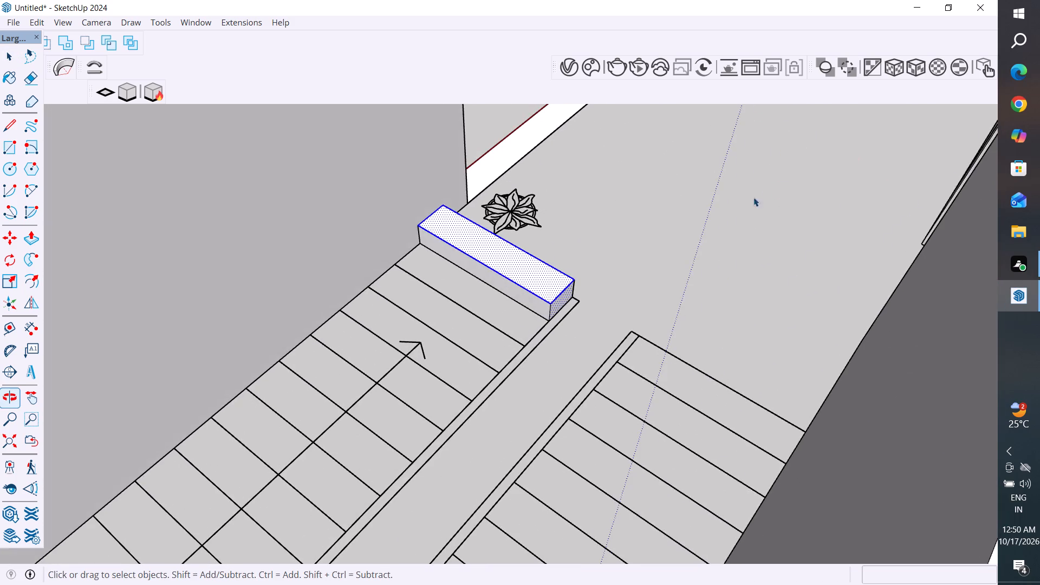
pyautogui.scroll(4, 454, 281)
pyautogui.keyDown('ctrl'); pyautogui.click(497, 262); pyautogui.keyUp('ctrl')
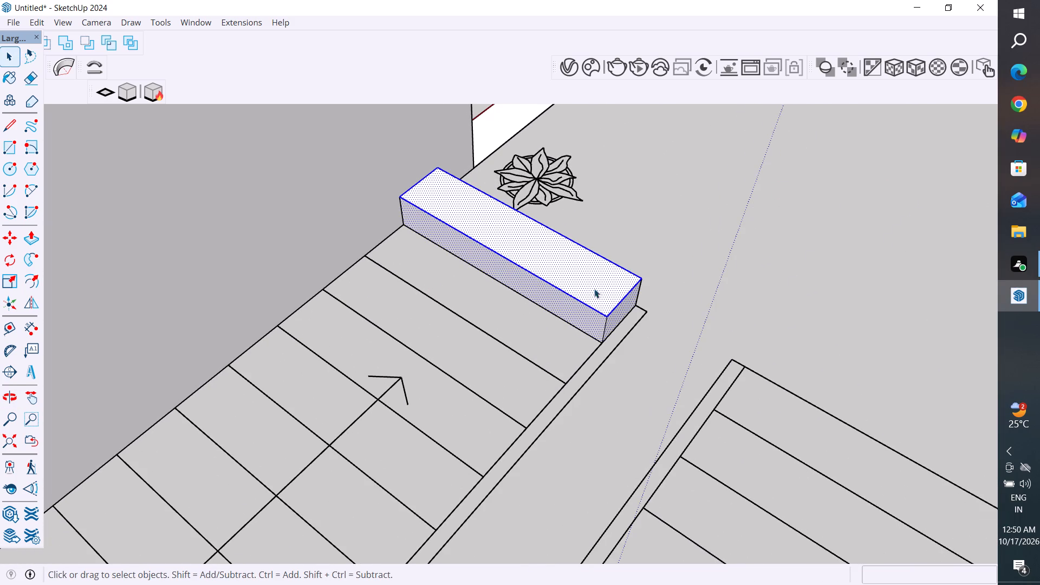
pyautogui.moveTo(594, 289); pyautogui.dragTo(31, 274, button='middle')
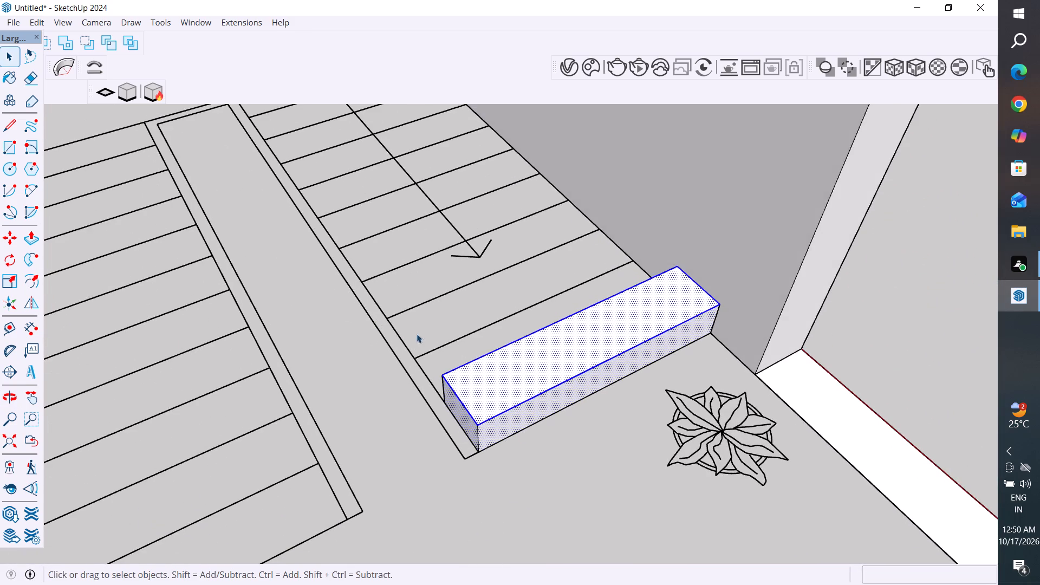
pyautogui.scroll(-4, 550, 307)
pyautogui.scroll(4, 552, 395)
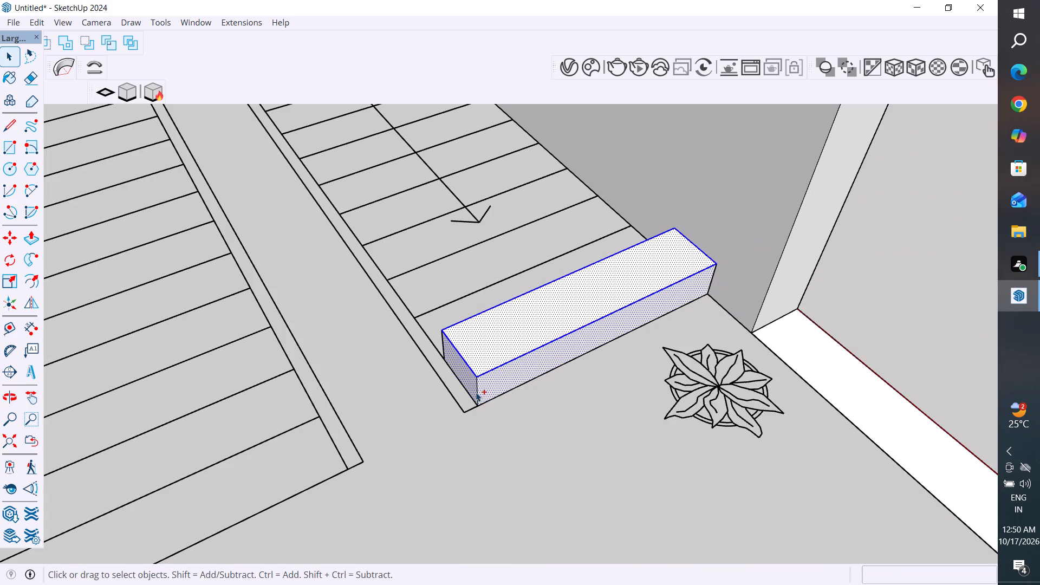
pyautogui.keyDown('ctrl'); pyautogui.click(477, 391); pyautogui.keyUp('ctrl')
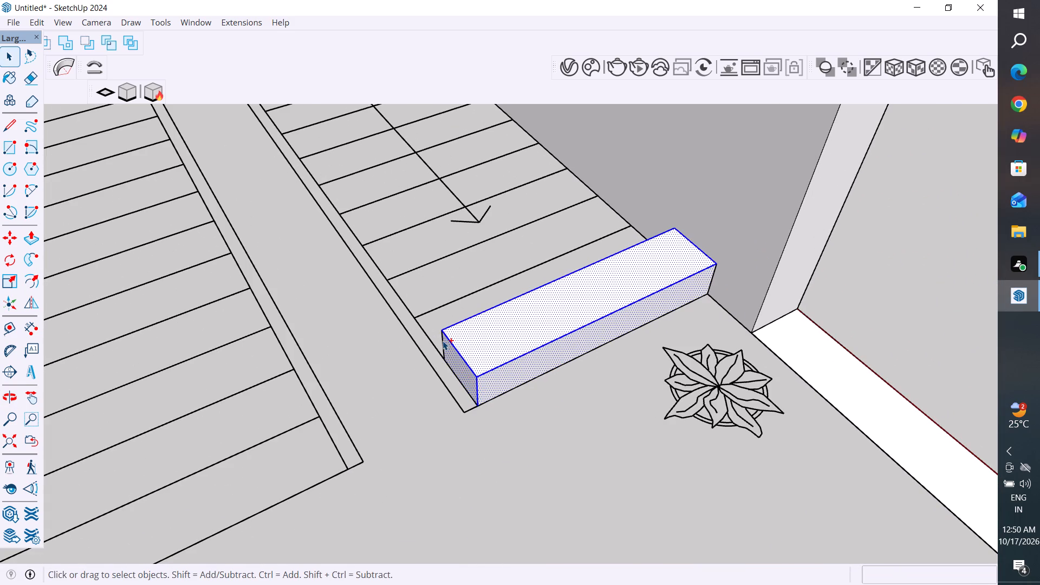
pyautogui.keyDown('ctrl'); pyautogui.click(443, 342); pyautogui.keyUp('ctrl')
pyautogui.scroll(-3, 700, 403)
pyautogui.moveTo(607, 464); pyautogui.dragTo(754, 465, button='middle')
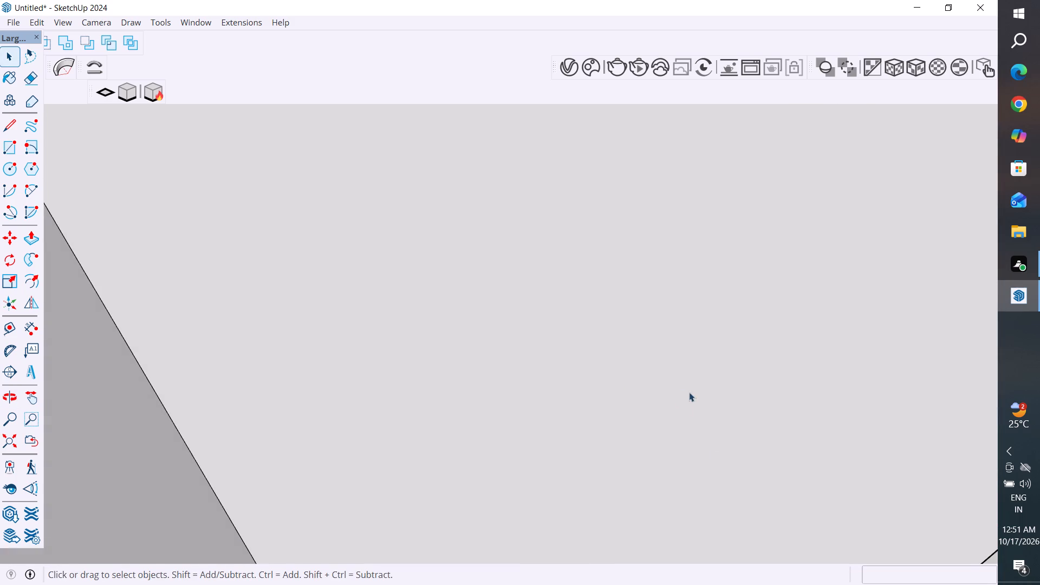
pyautogui.moveTo(664, 411); pyautogui.dragTo(496, 503, button='middle')
pyautogui.scroll(-12, 239, 480)
pyautogui.scroll(2, 458, 391)
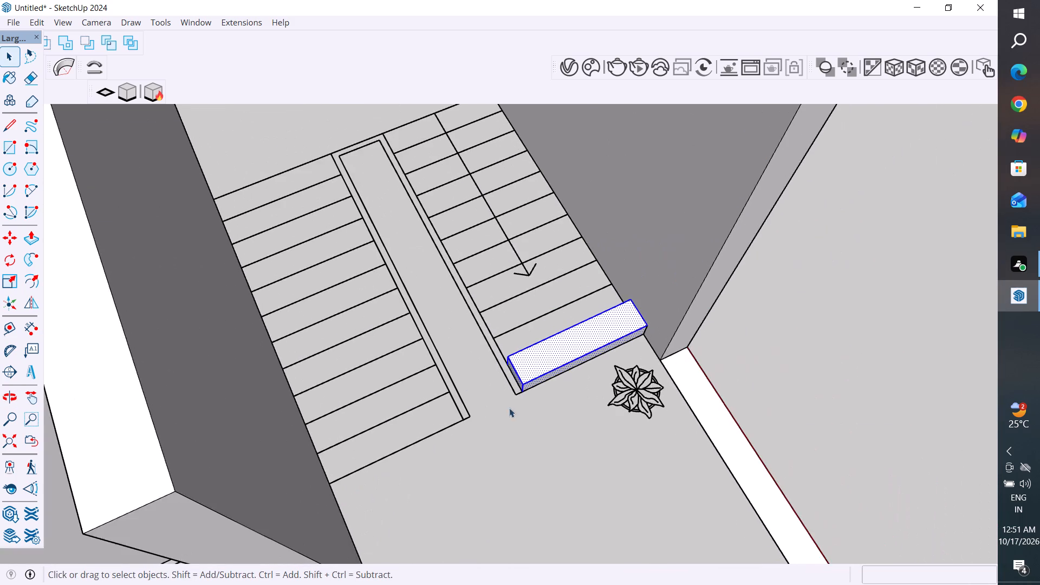
pyautogui.scroll(3, 588, 404)
pyautogui.scroll(-5, 506, 317)
pyautogui.moveTo(593, 391); pyautogui.dragTo(577, 296, button='middle')
pyautogui.scroll(3, 548, 331)
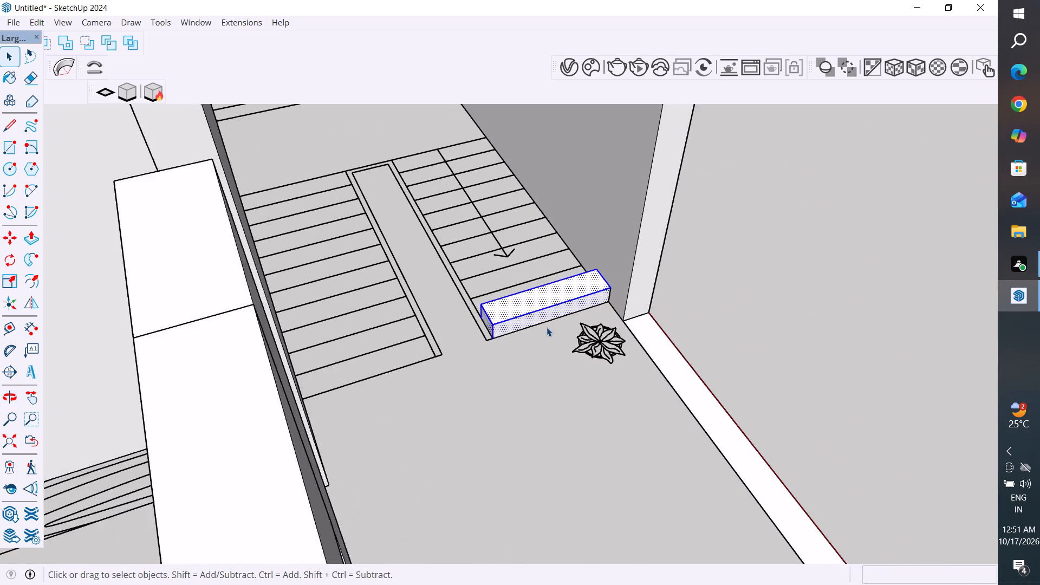
pyautogui.press('m')
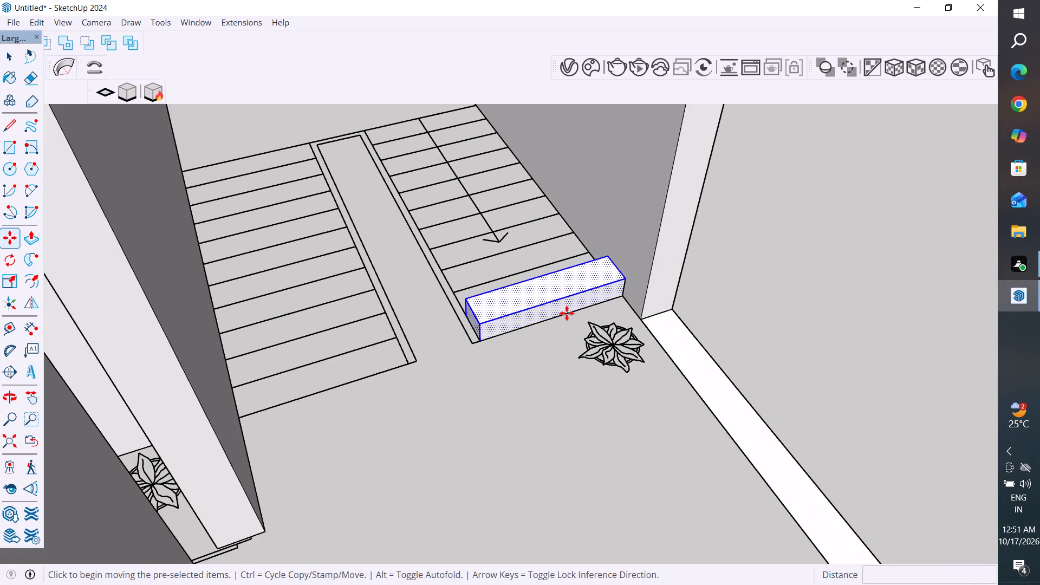
pyautogui.click(626, 302)
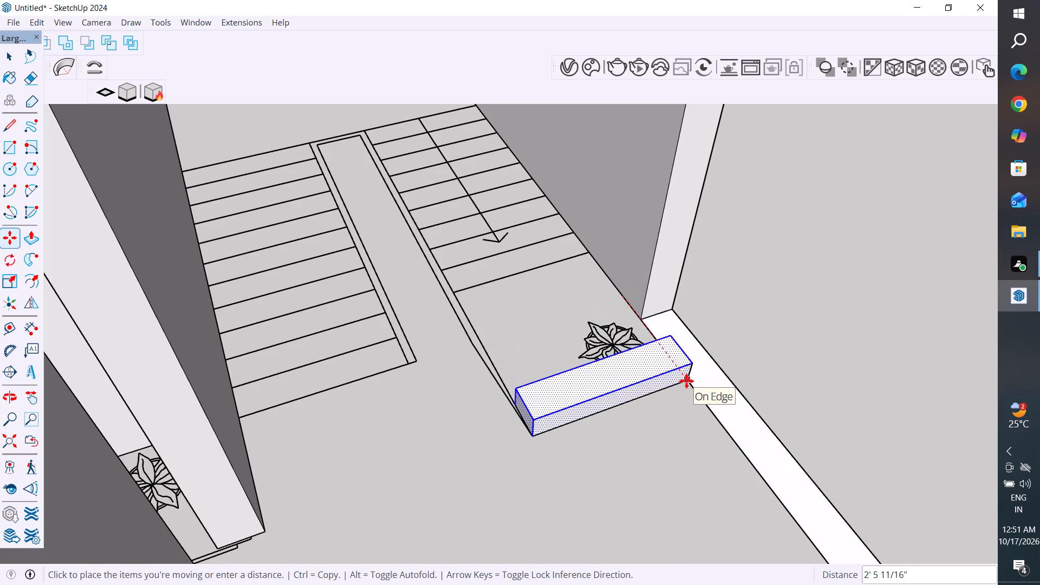
pyautogui.scroll(-2, 608, 411)
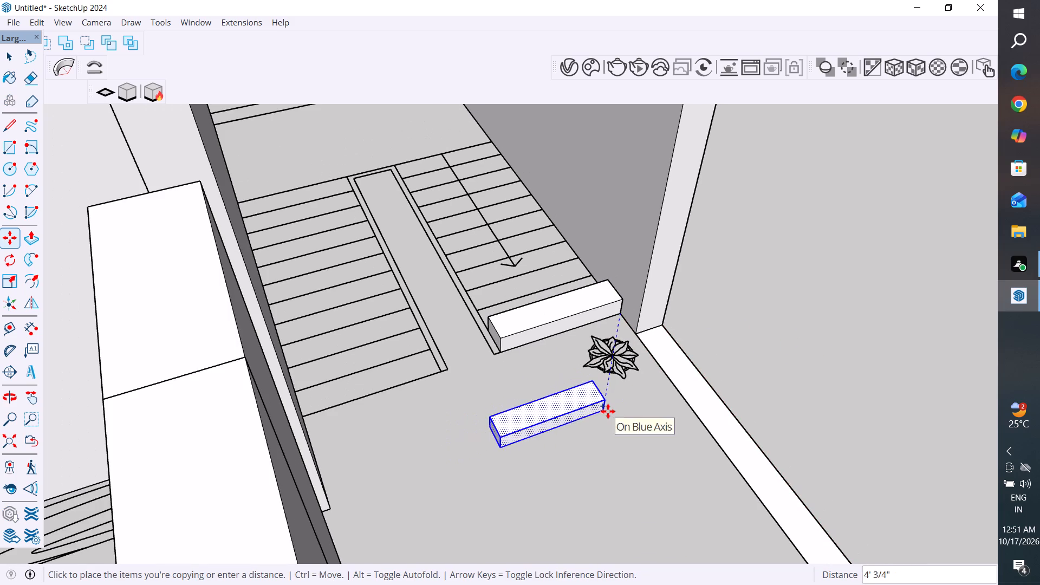
pyautogui.click(906, 296)
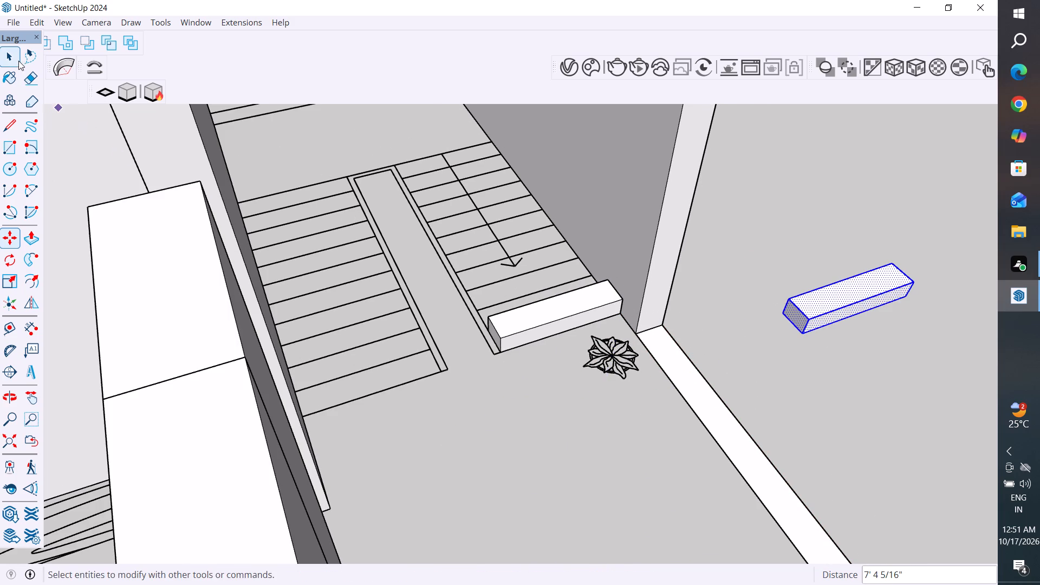
pyautogui.click(17, 55)
# Draw a rectangle between opposite corners of the copied step's open underside to close the block.
pyautogui.scroll(-4, 239, 446)
pyautogui.moveTo(754, 419); pyautogui.dragTo(570, 302, button='middle')
pyautogui.scroll(-5, 472, 380)
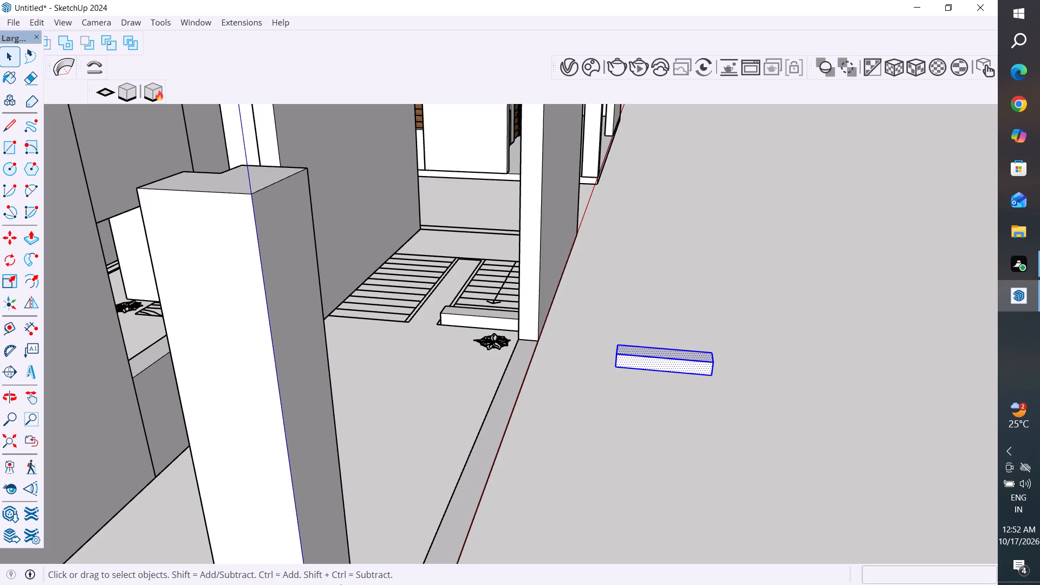
pyautogui.scroll(-7, 632, 398)
pyautogui.moveTo(683, 309); pyautogui.dragTo(733, 219, button='middle')
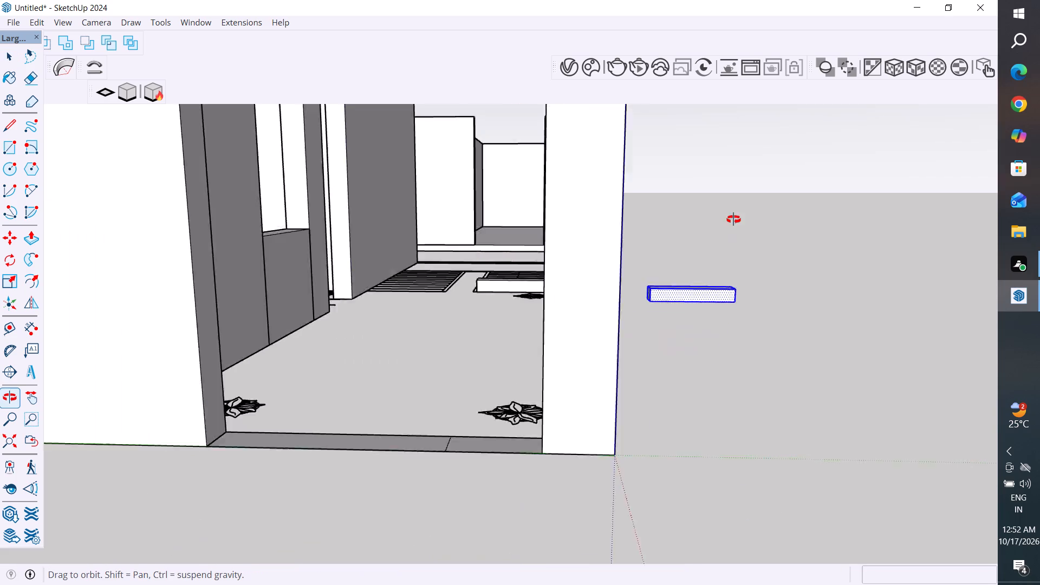
pyautogui.moveTo(733, 219); pyautogui.dragTo(538, 220, button='middle')
pyautogui.scroll(3, 531, 220)
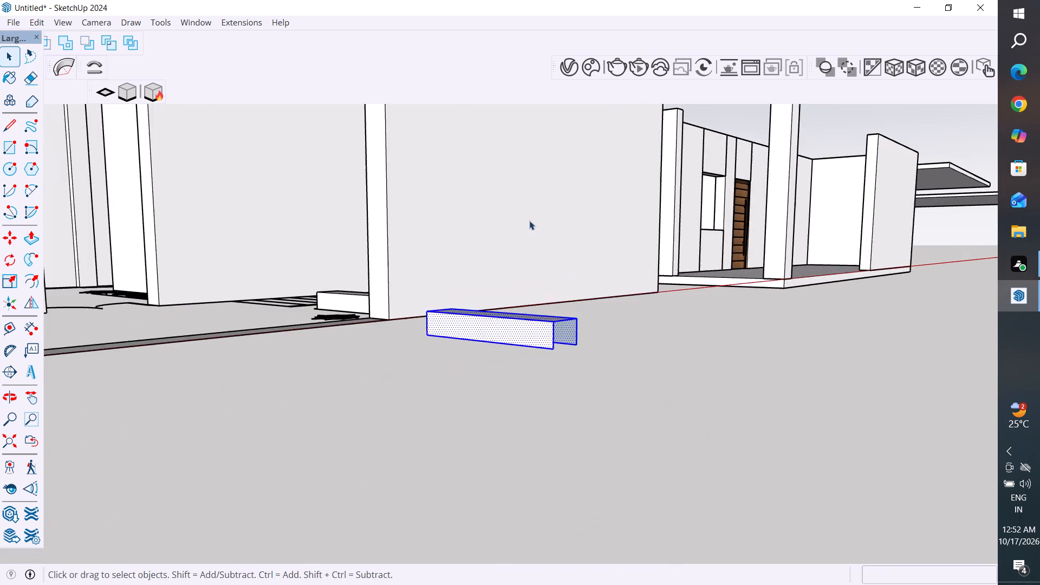
pyautogui.scroll(2, 529, 220)
pyautogui.moveTo(453, 325); pyautogui.dragTo(515, 171, button='middle')
pyautogui.scroll(-7, 492, 217)
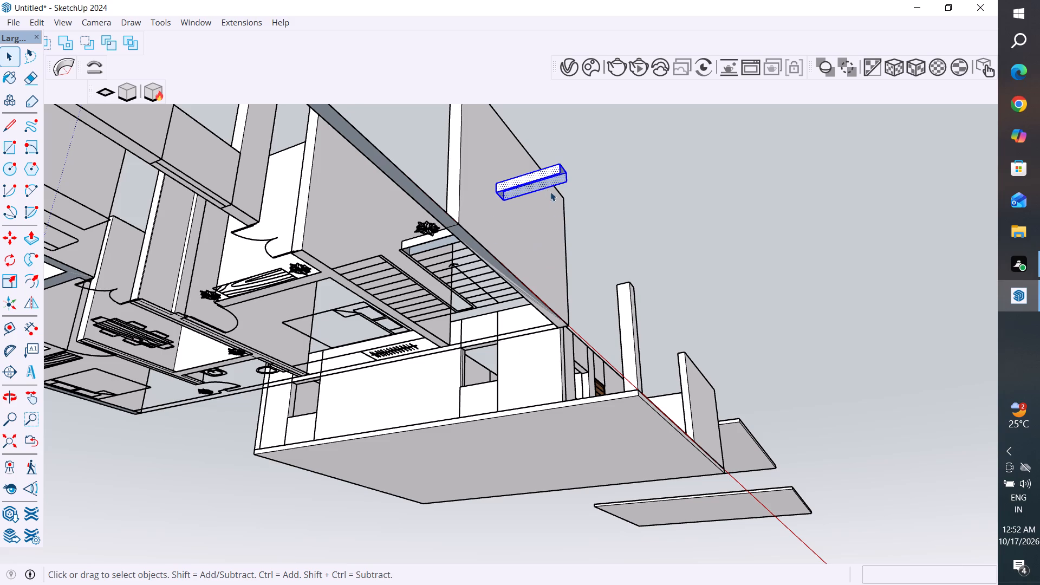
pyautogui.scroll(11, 547, 135)
pyautogui.moveTo(545, 207); pyautogui.dragTo(551, 195, button='middle')
pyautogui.scroll(1, 536, 220)
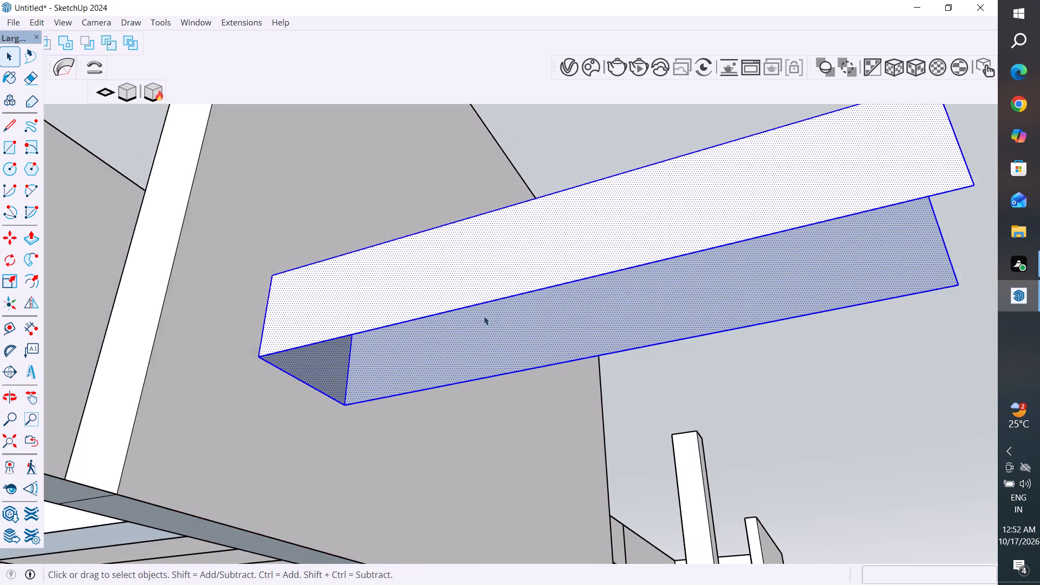
pyautogui.scroll(-12, 457, 358)
pyautogui.moveTo(457, 373); pyautogui.dragTo(524, 258, button='middle')
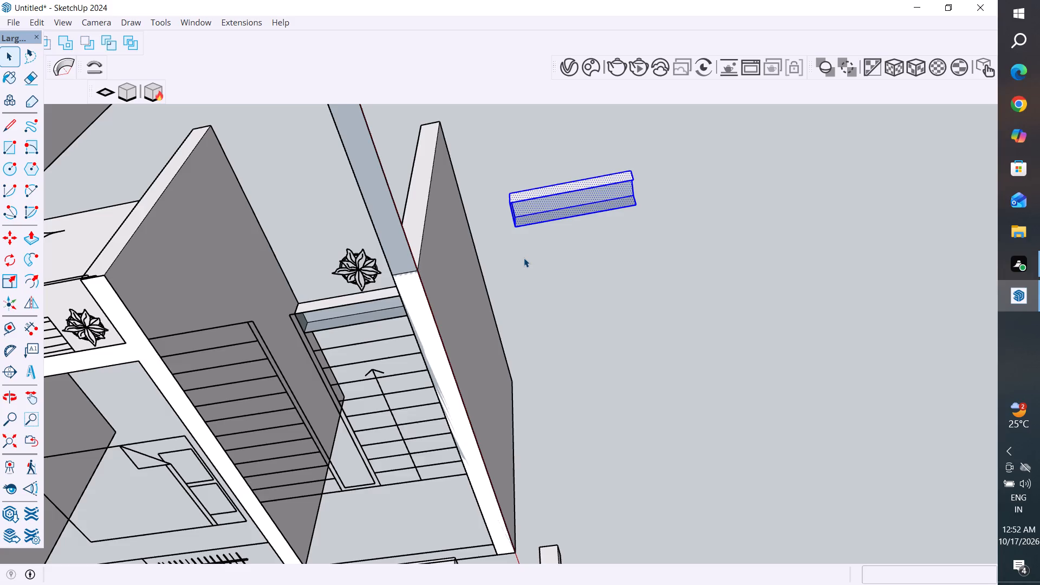
pyautogui.scroll(-3, 589, 280)
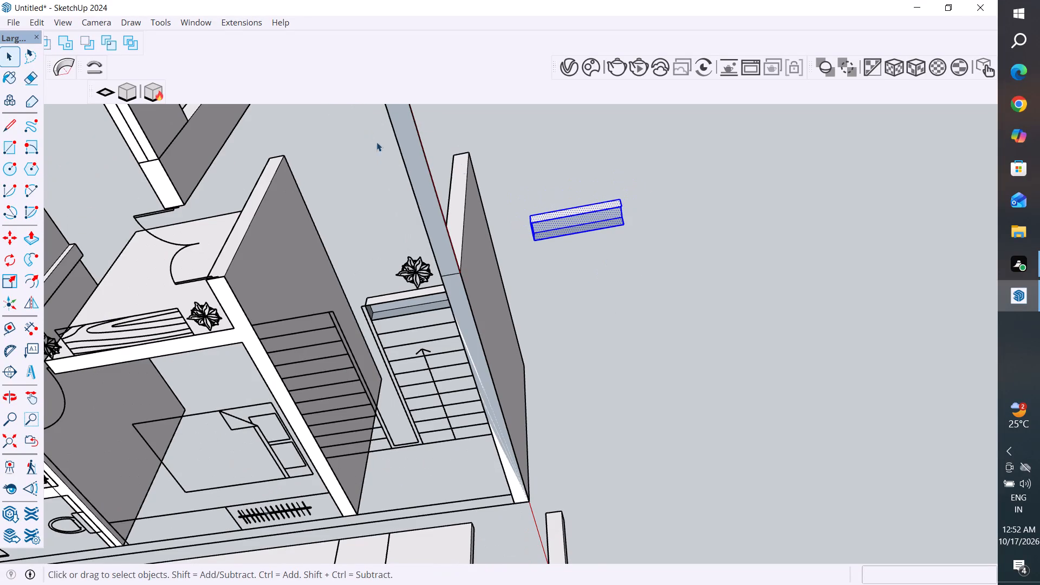
pyautogui.click(4, 155)
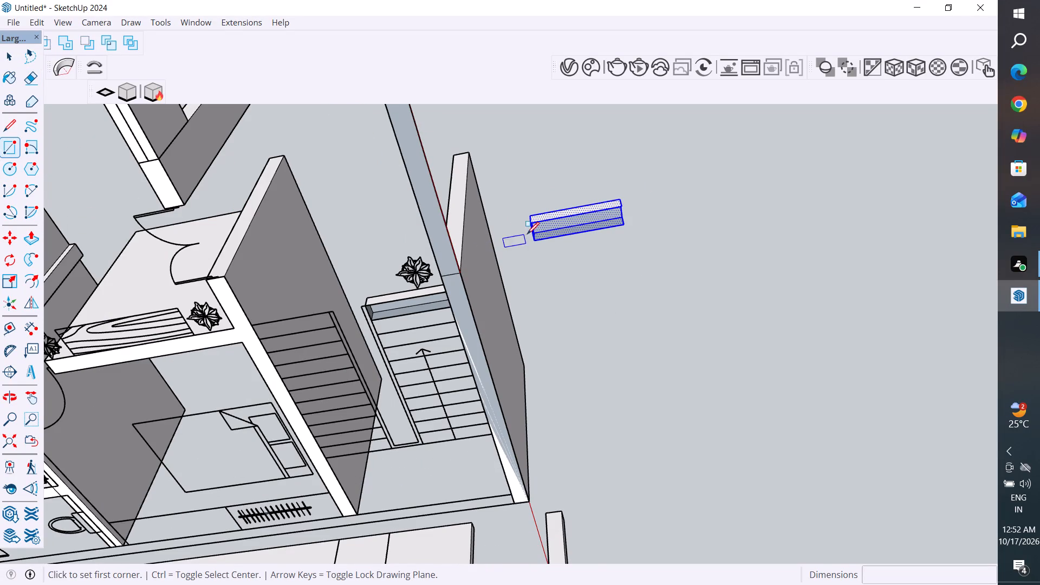
pyautogui.click(534, 222)
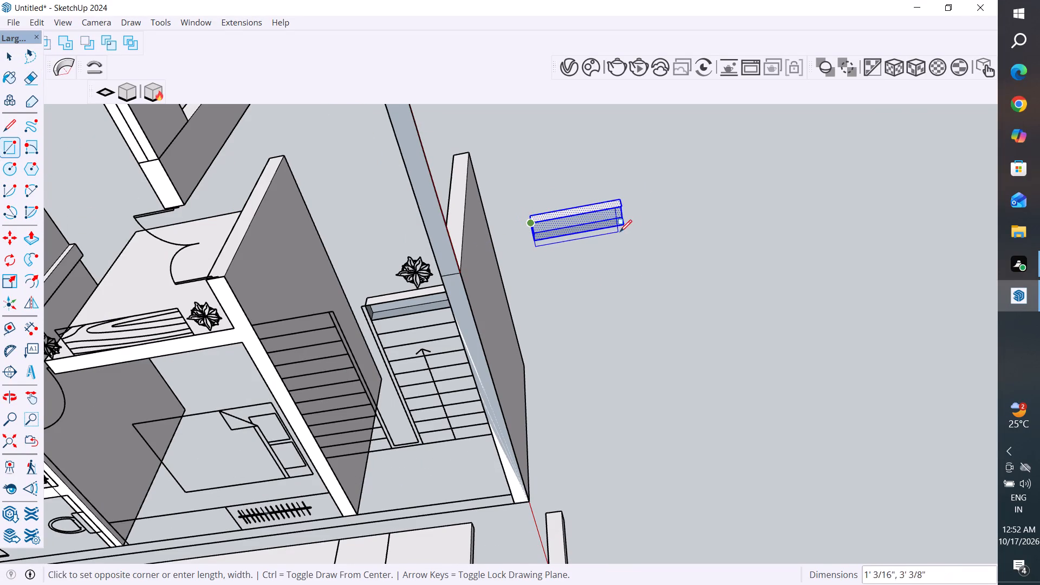
pyautogui.click(625, 227)
pyautogui.moveTo(677, 250); pyautogui.dragTo(498, 539, button='middle')
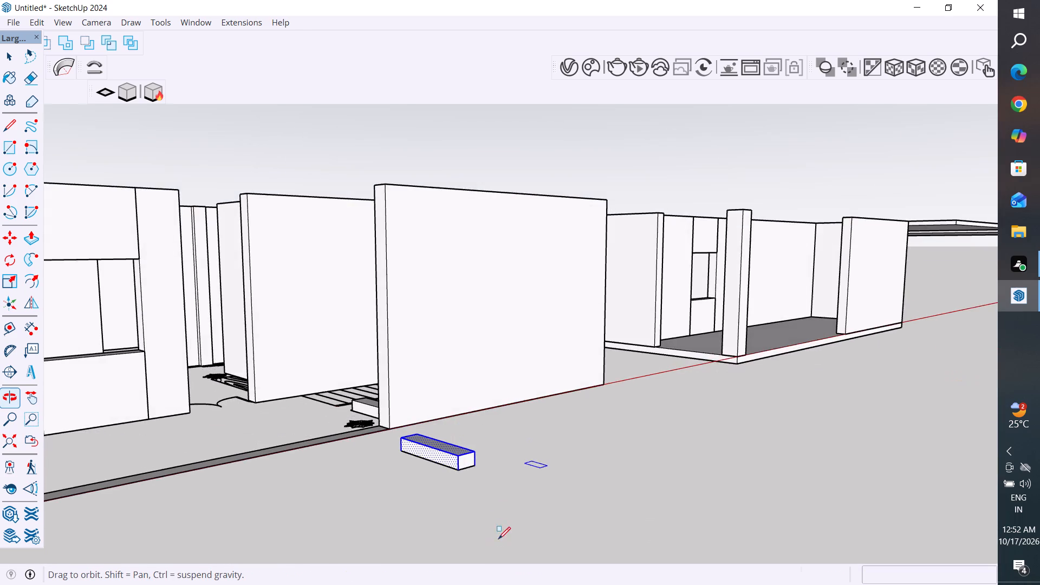
# Select the whole copied step block with all its connected faces and edges, make it a group, and leave it deselected.
pyautogui.scroll(4, 469, 463)
pyautogui.click(12, 63)
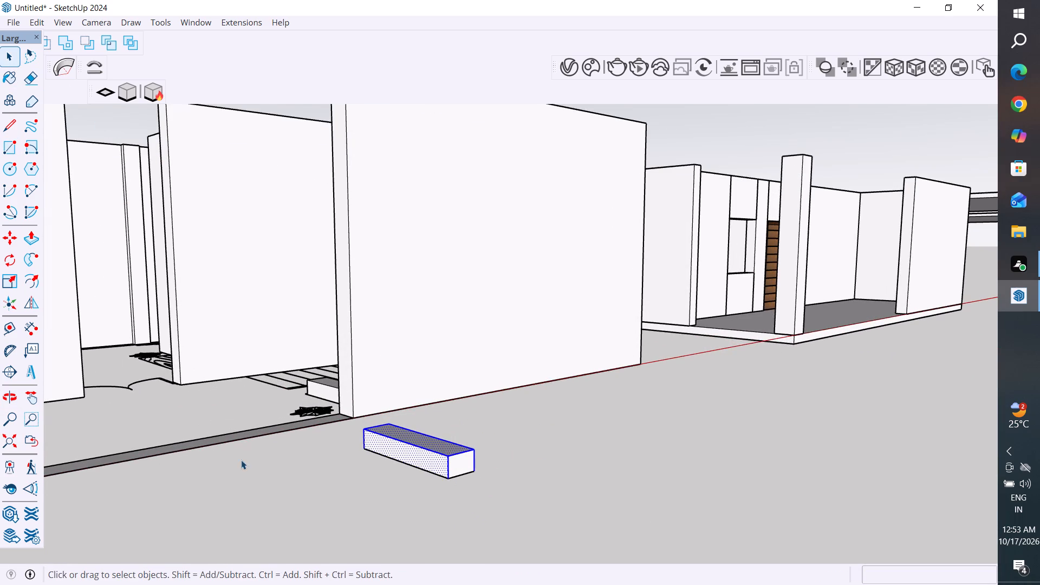
pyautogui.click(318, 478)
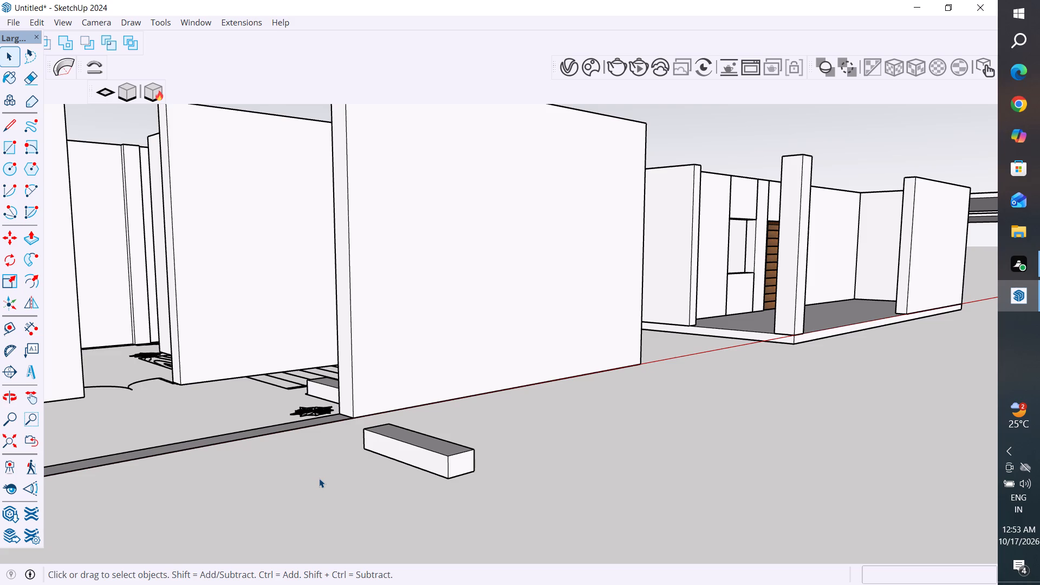
pyautogui.tripleClick(434, 457)
pyautogui.click(434, 457)
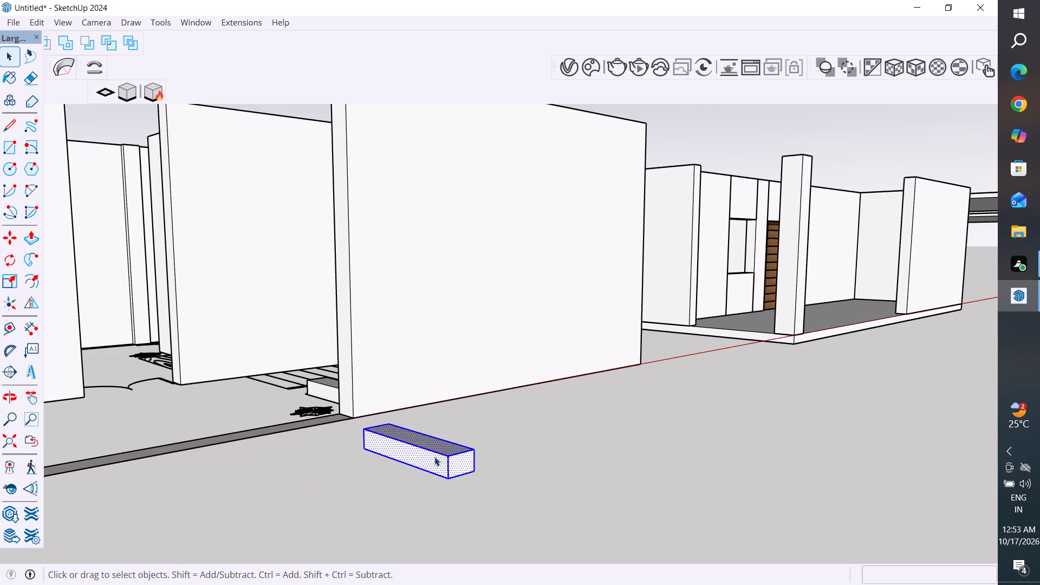
pyautogui.rightClick(434, 457)
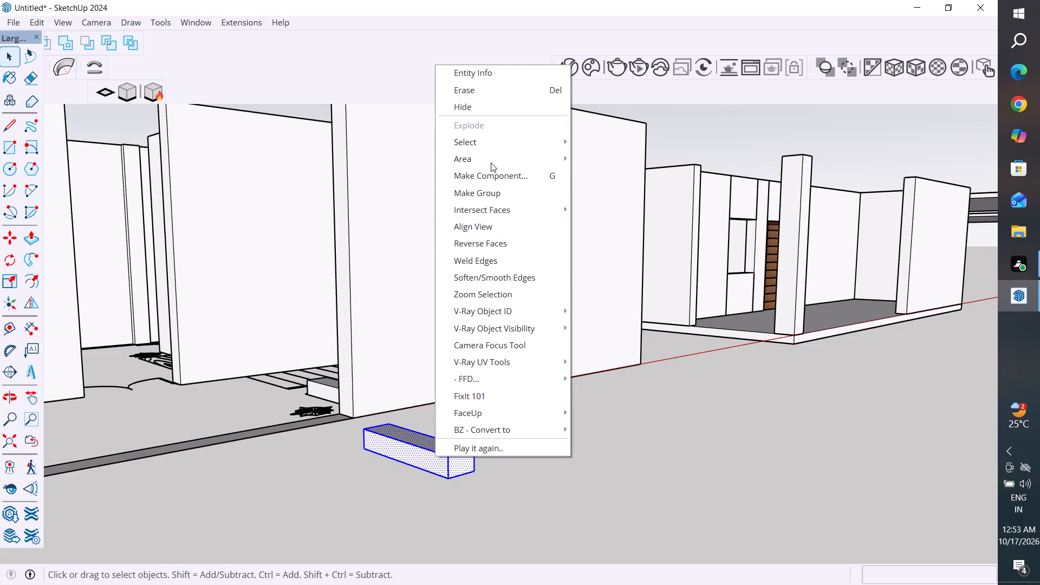
pyautogui.click(499, 188)
pyautogui.click(515, 442)
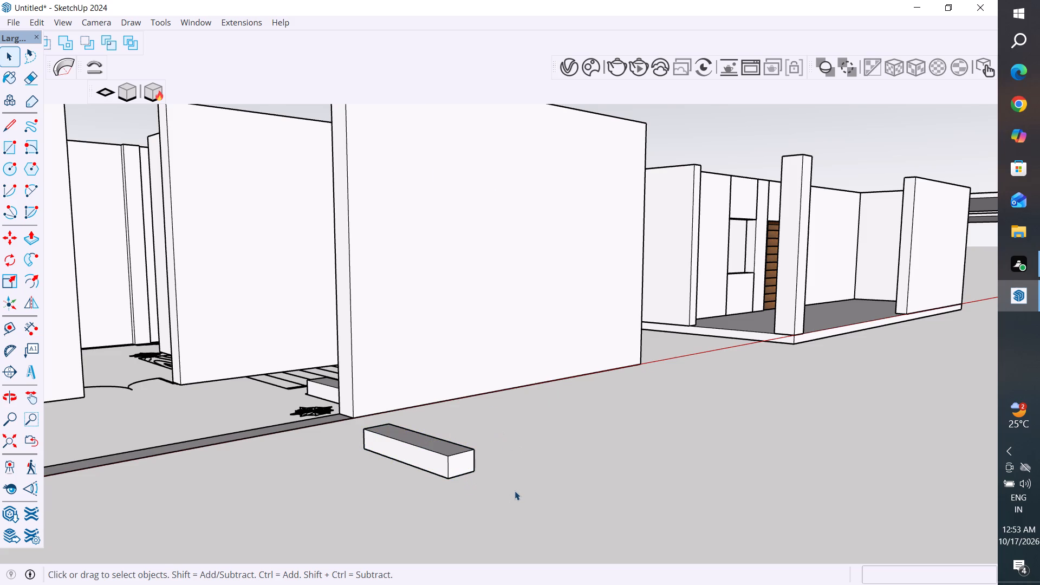
pyautogui.scroll(-3, 515, 491)
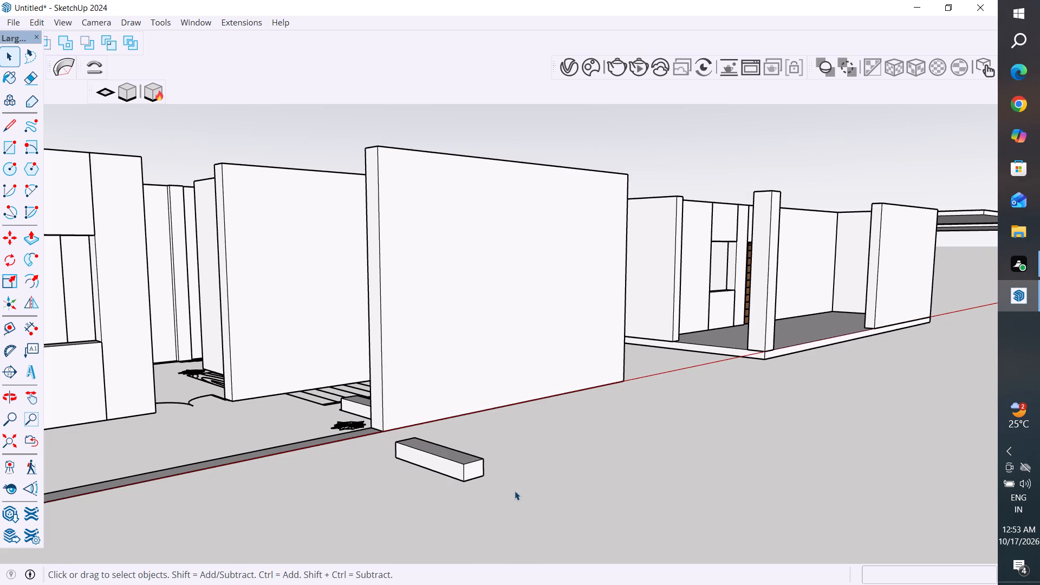
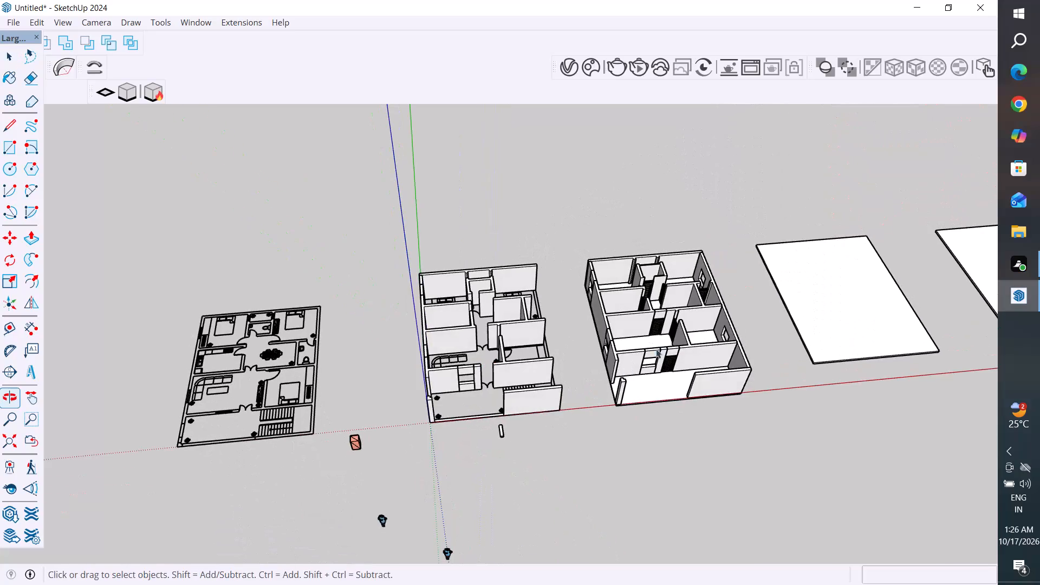
# Delete the top face of the original ungrouped step at the foot of the arrowed stair flight, leaving nothing selected.
pyautogui.scroll(2, 771, 345)
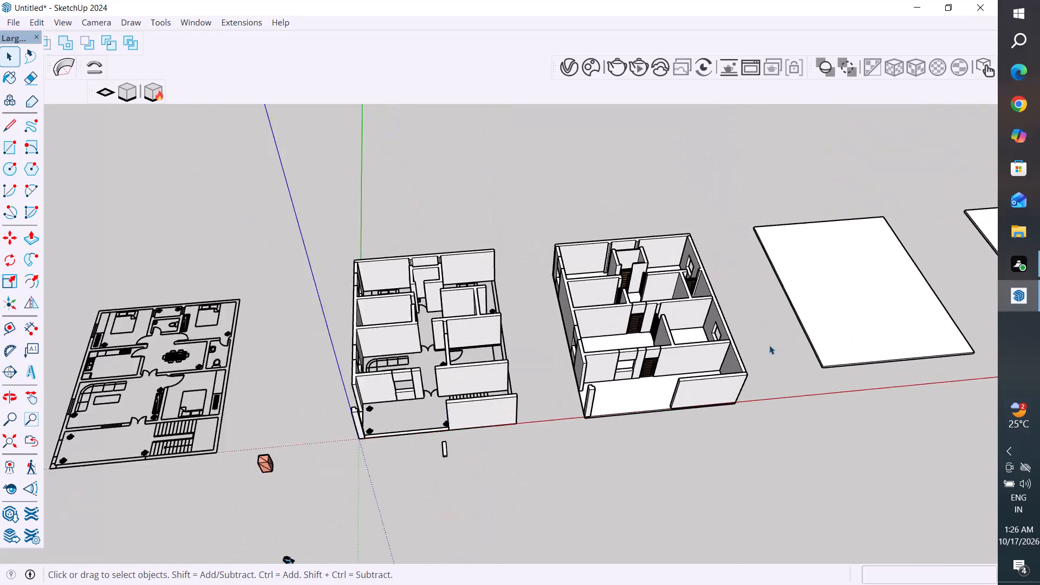
pyautogui.scroll(2, 769, 345)
pyautogui.moveTo(747, 400); pyautogui.dragTo(781, 408, button='middle')
pyautogui.scroll(3, 685, 324)
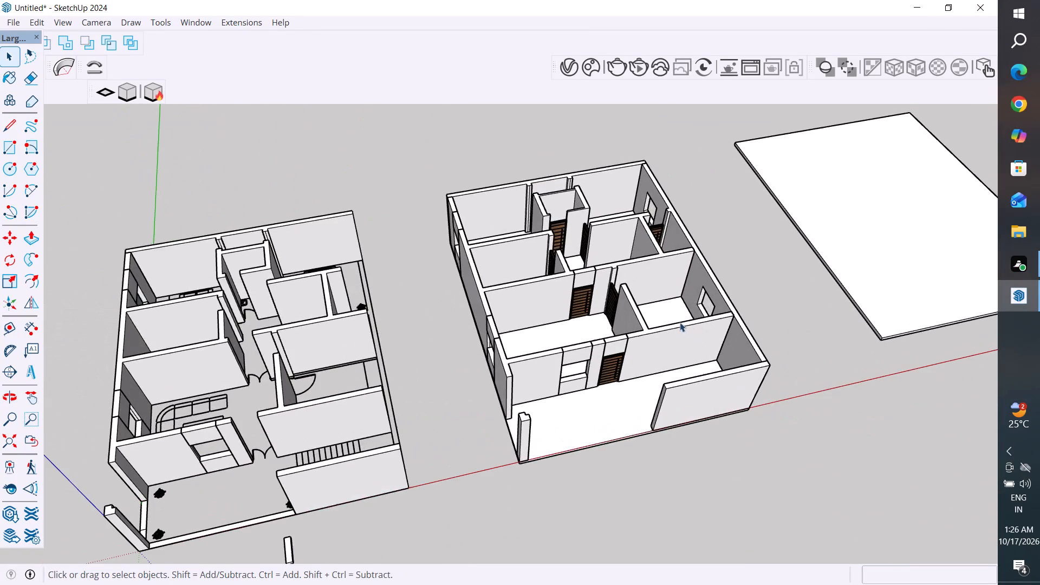
pyautogui.moveTo(679, 415); pyautogui.dragTo(744, 412, button='middle')
pyautogui.scroll(-6, 749, 400)
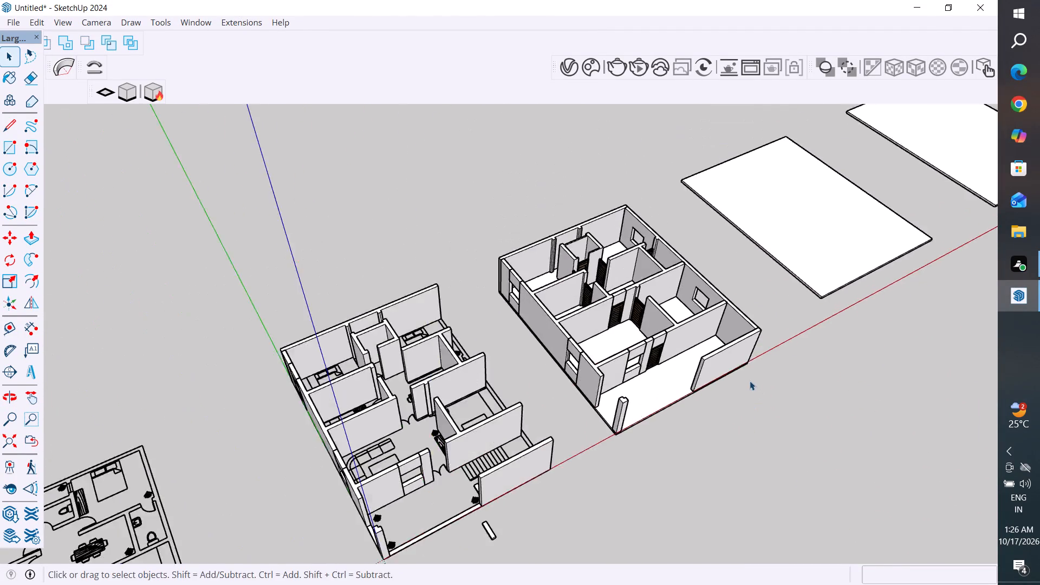
pyautogui.moveTo(584, 485); pyautogui.dragTo(795, 498, button='middle')
pyautogui.scroll(7, 626, 397)
pyautogui.moveTo(610, 441); pyautogui.dragTo(731, 480, button='middle')
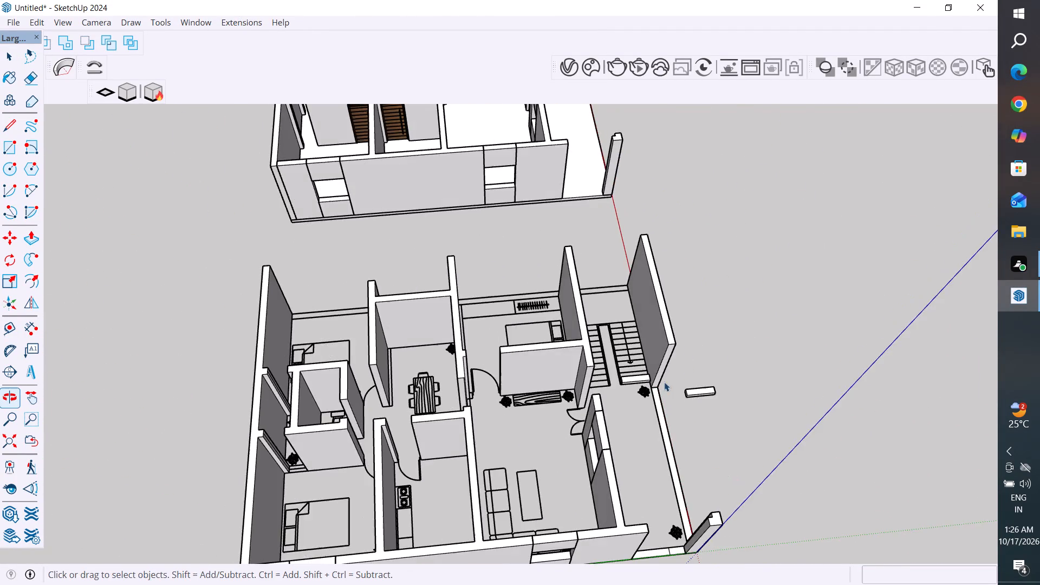
pyautogui.scroll(8, 654, 303)
pyautogui.moveTo(613, 438); pyautogui.dragTo(682, 455, button='middle')
pyautogui.scroll(4, 581, 379)
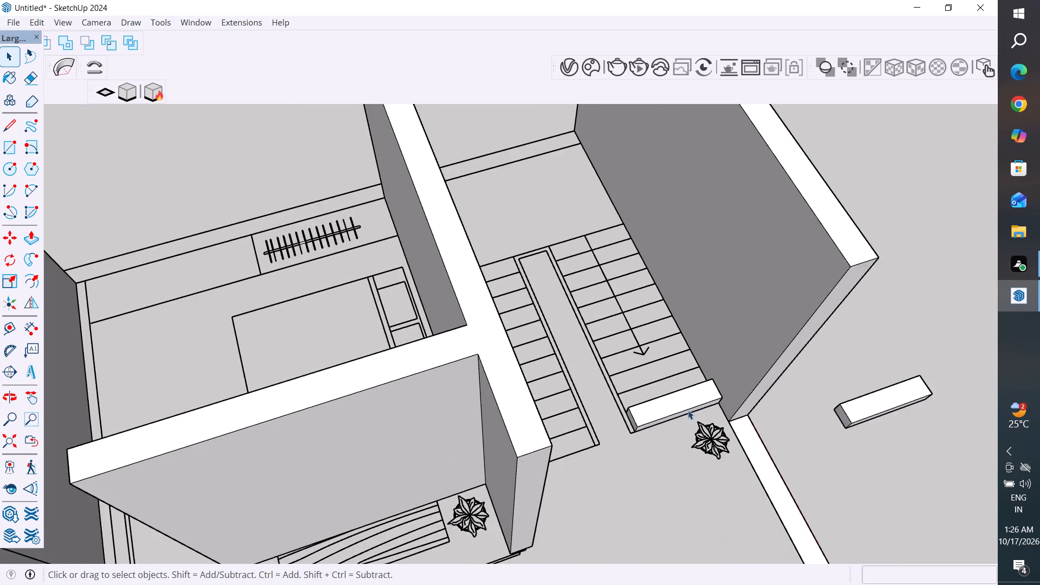
pyautogui.scroll(3, 690, 405)
pyautogui.click(653, 419)
pyautogui.scroll(-4, 548, 464)
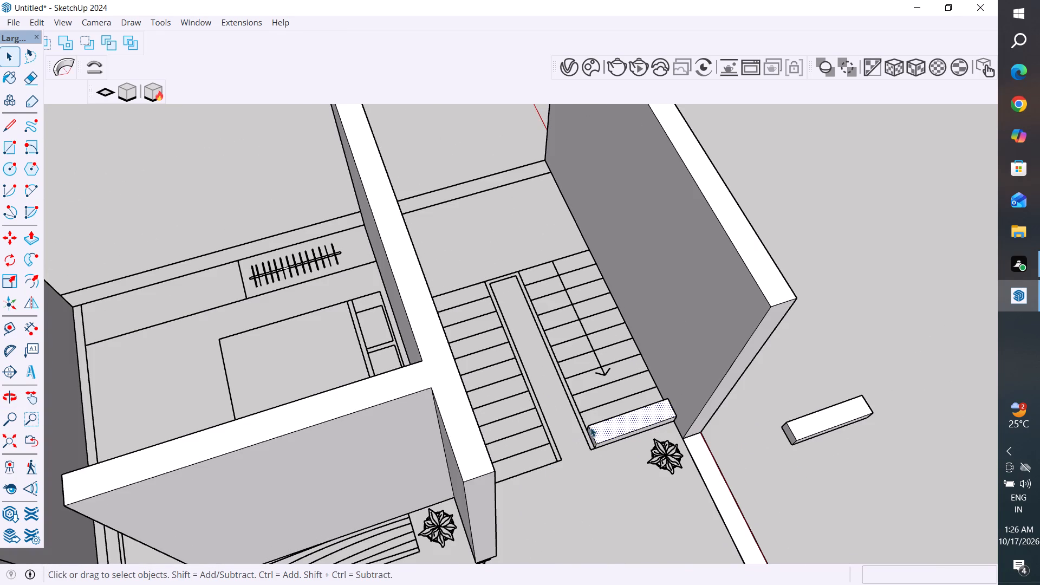
pyautogui.press('Delete')
pyautogui.moveTo(660, 378); pyautogui.dragTo(616, 425)
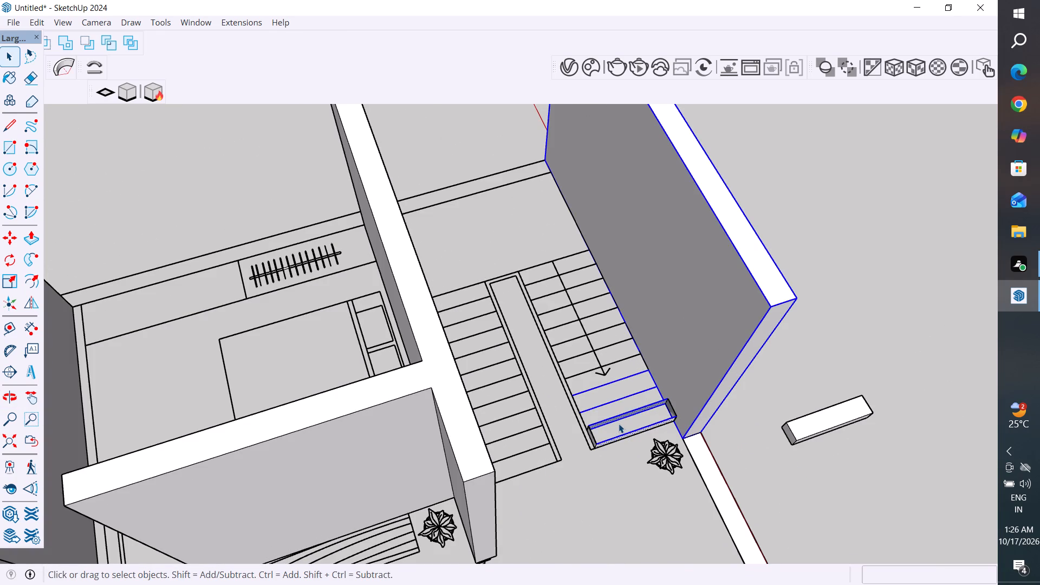
pyautogui.press('Escape')
pyautogui.press('Escape')
pyautogui.click(763, 460)
# Delete the original step's front riser face, its inner end face and the raised edges bounding them.
pyautogui.scroll(4, 600, 454)
pyautogui.moveTo(656, 435); pyautogui.dragTo(643, 328, button='middle')
pyautogui.scroll(4, 629, 367)
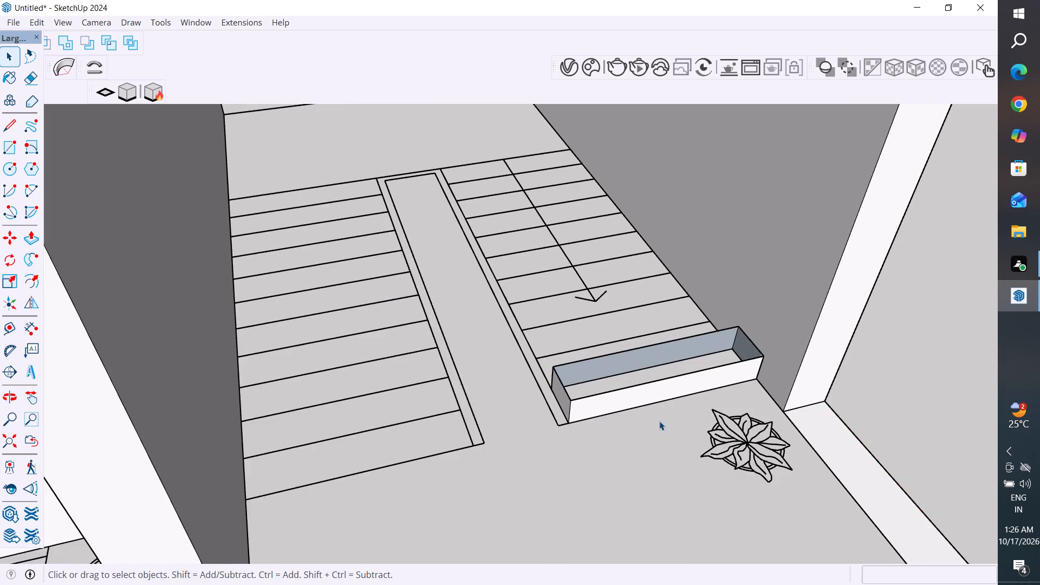
pyautogui.moveTo(659, 421); pyautogui.dragTo(616, 389, button='middle')
pyautogui.click(627, 375)
pyautogui.press('Delete')
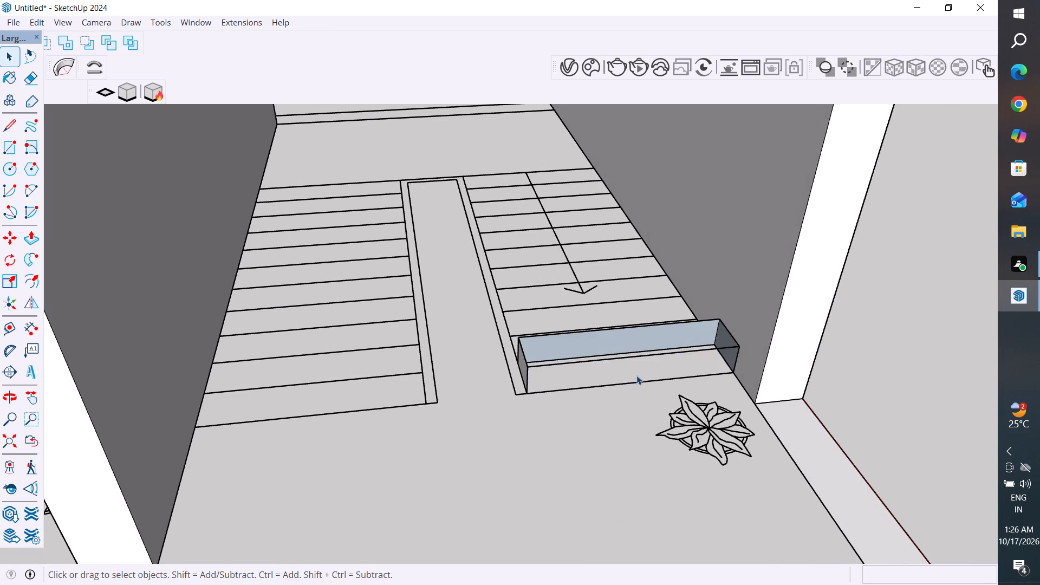
pyautogui.scroll(2, 639, 370)
pyautogui.click(658, 350)
pyautogui.press('Delete')
pyautogui.moveTo(512, 385); pyautogui.dragTo(617, 411, button='middle')
pyautogui.click(643, 388)
pyautogui.press('Delete')
pyautogui.click(652, 390)
pyautogui.press('Delete')
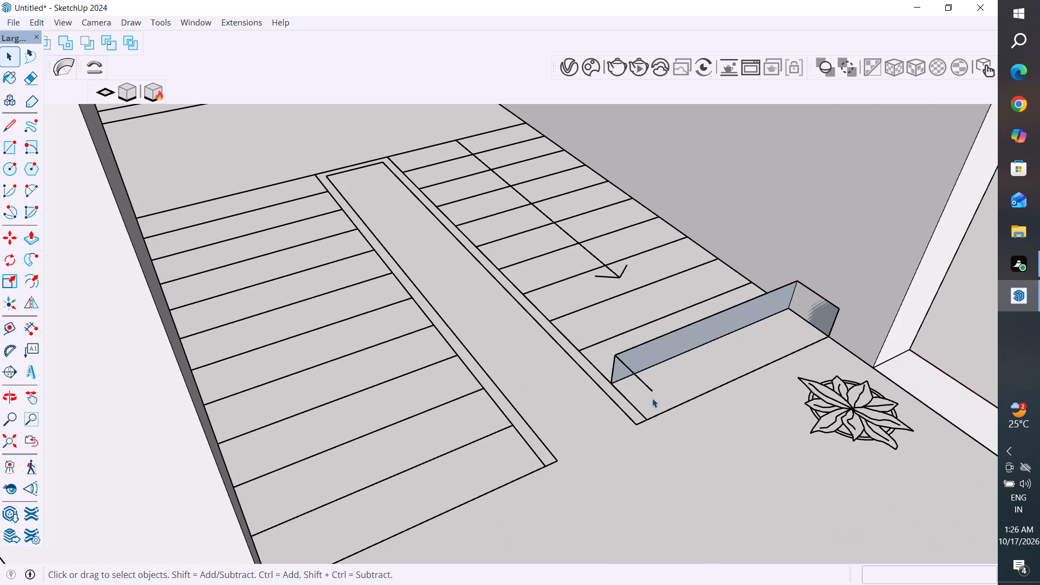
pyautogui.click(650, 388)
pyautogui.press('Delete')
# Delete the original step's back face with its top edge and the leftover vertical edge at the inner end.
pyautogui.moveTo(665, 388); pyautogui.dragTo(677, 584, button='middle')
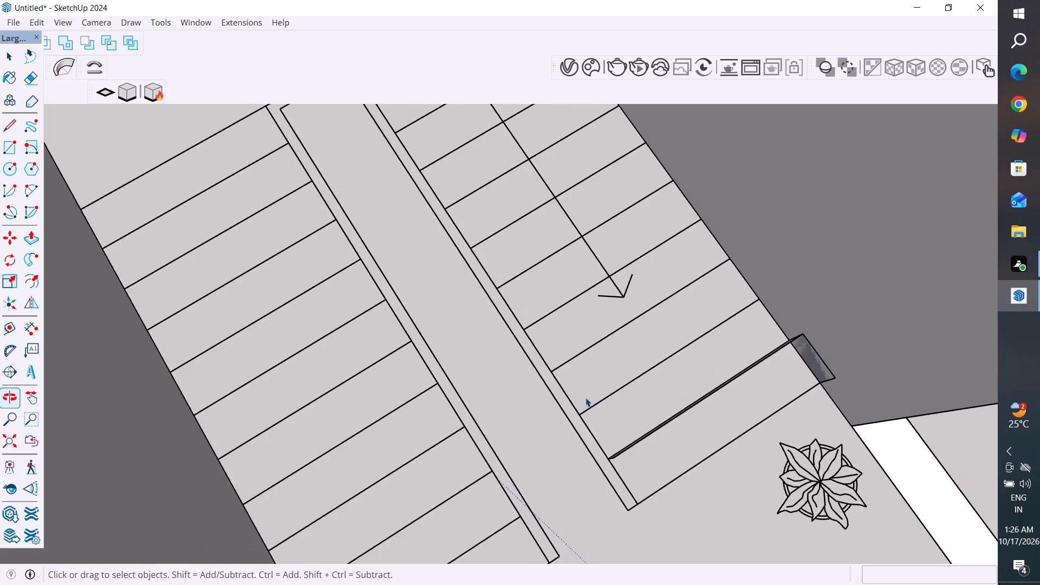
pyautogui.moveTo(596, 402); pyautogui.dragTo(961, 431, button='middle')
pyautogui.scroll(-7, 522, 395)
pyautogui.moveTo(524, 409); pyautogui.dragTo(780, 377, button='middle')
pyautogui.scroll(3, 486, 246)
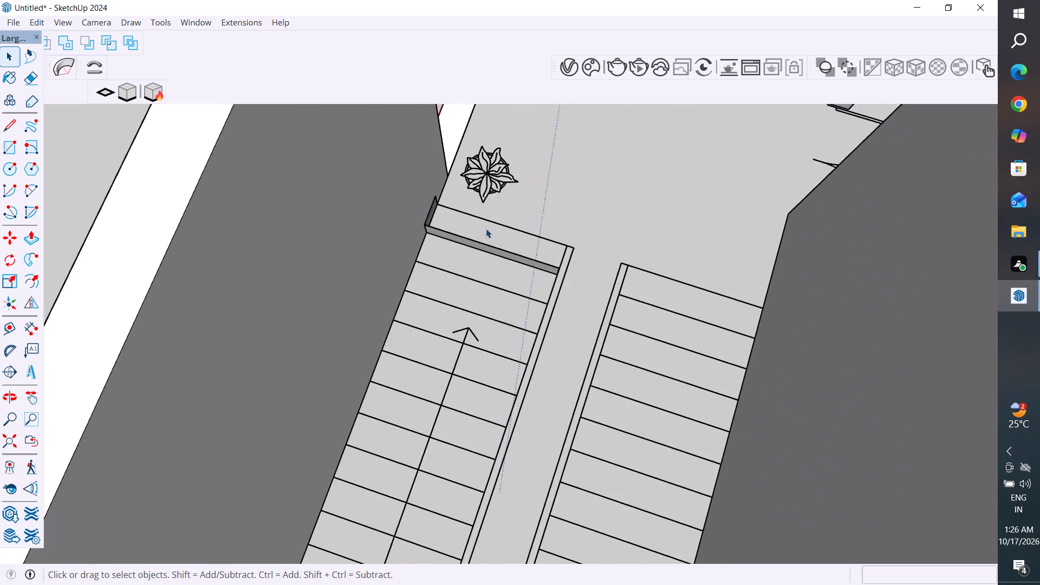
pyautogui.scroll(5, 486, 229)
pyautogui.click(531, 264)
pyautogui.press('Delete')
pyautogui.scroll(-4, 558, 317)
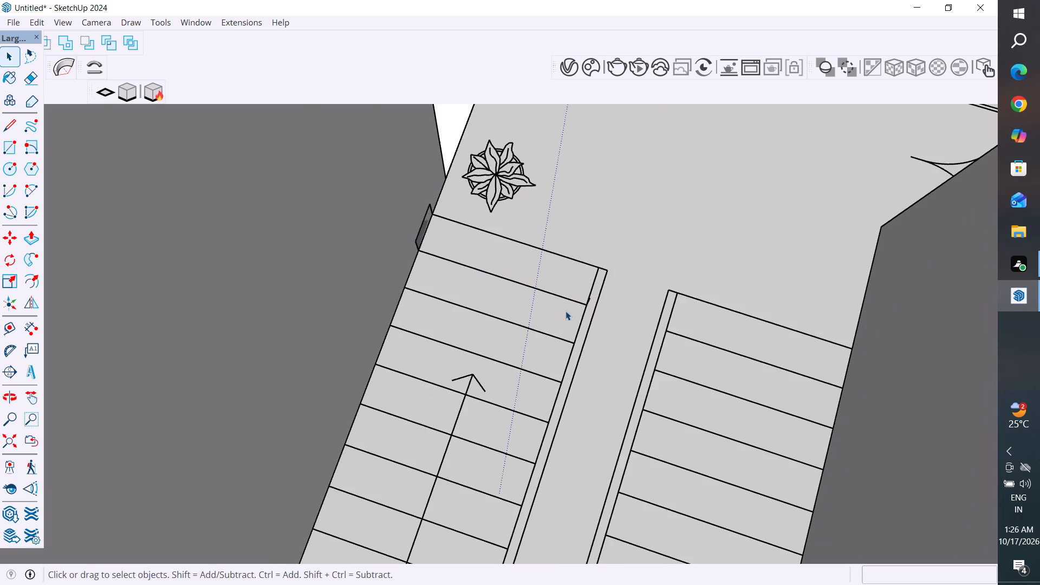
pyautogui.moveTo(584, 303); pyautogui.dragTo(581, 318, button='middle')
pyautogui.scroll(4, 591, 305)
pyautogui.moveTo(598, 299); pyautogui.dragTo(623, 243, button='middle')
pyautogui.scroll(3, 599, 299)
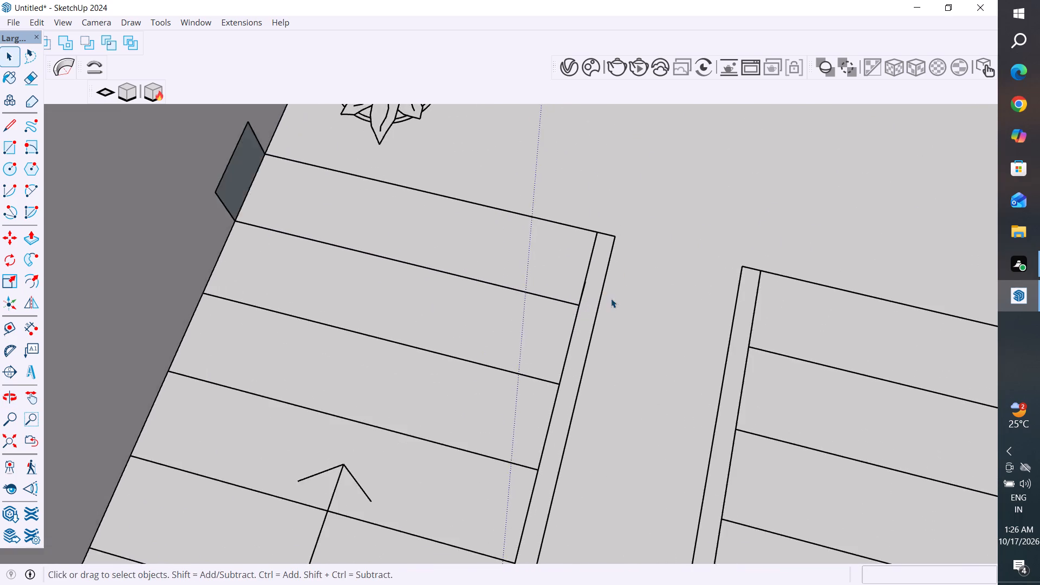
pyautogui.moveTo(611, 298); pyautogui.dragTo(561, 263, button='middle')
pyautogui.click(589, 294)
pyautogui.press('Delete')
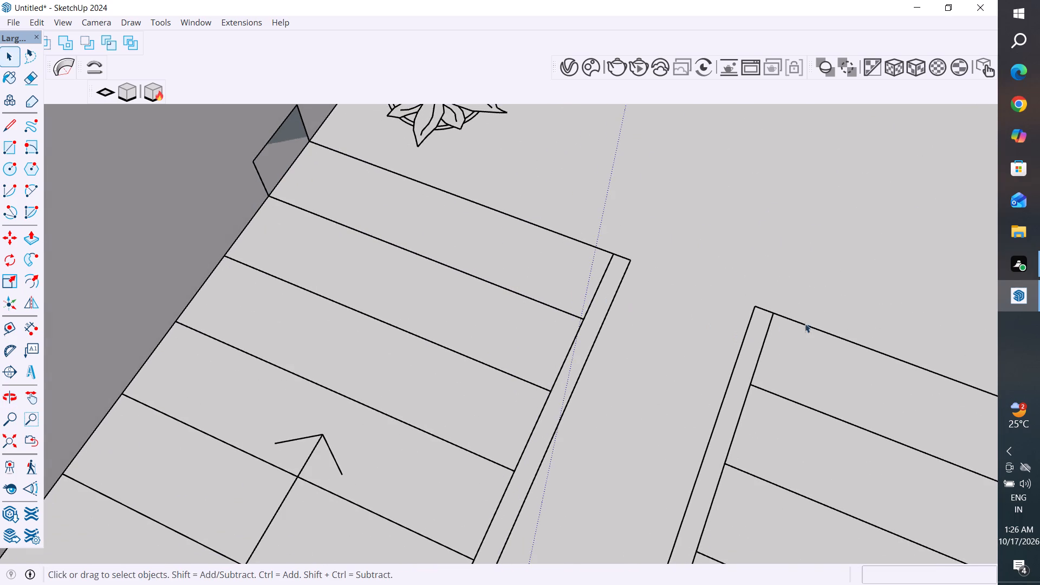
# Delete the original step's remaining end face against the wall and its two vertical edges and top edge.
pyautogui.scroll(-6, 648, 433)
pyautogui.moveTo(746, 350); pyautogui.dragTo(549, 441, button='middle')
pyautogui.click(497, 221)
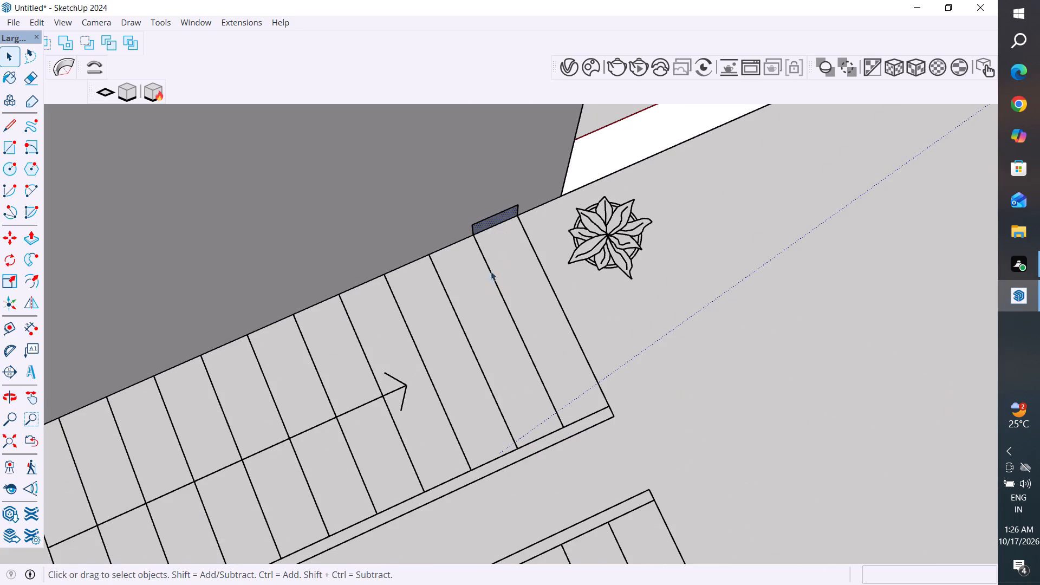
pyautogui.press('Delete')
pyautogui.click(472, 230)
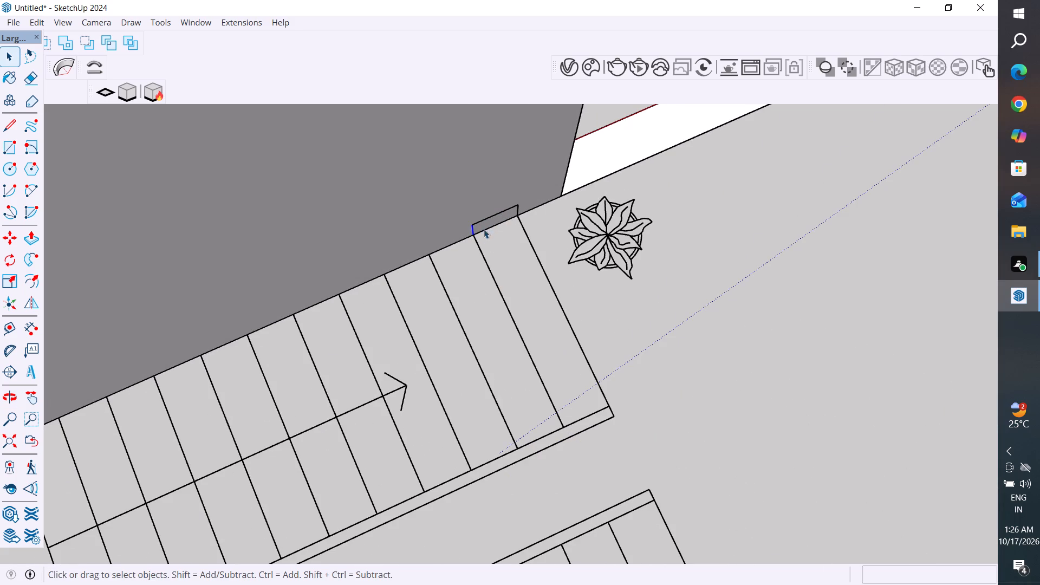
pyautogui.press('Delete')
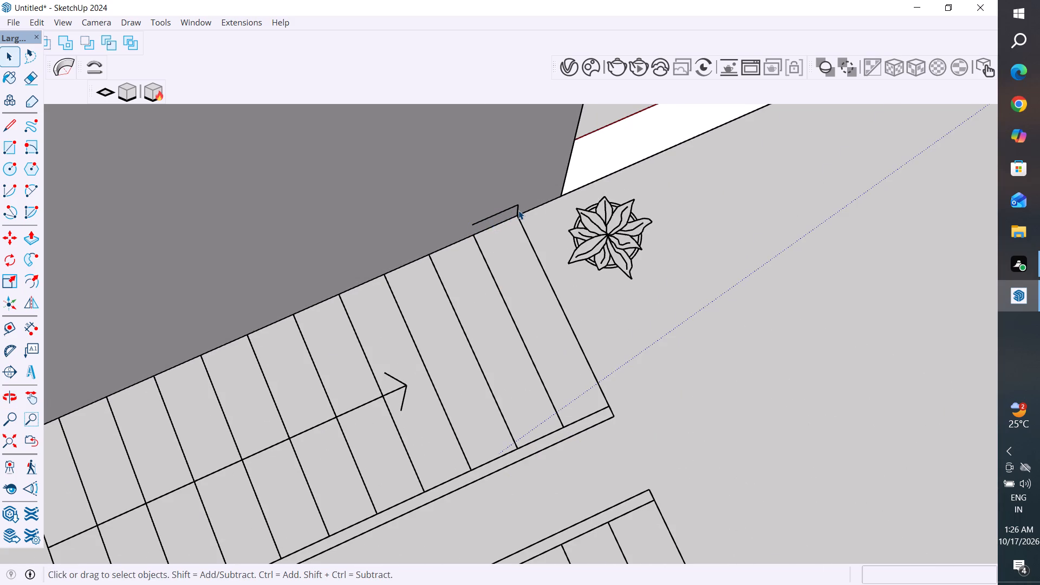
pyautogui.click(518, 211)
pyautogui.press('Delete')
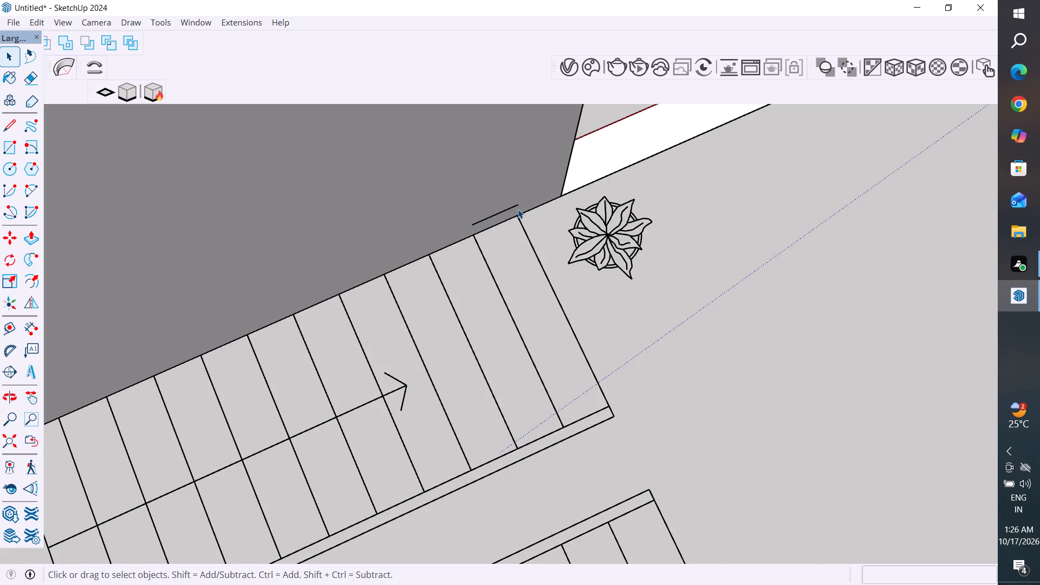
pyautogui.click(514, 208)
pyautogui.press('Delete')
# Copy the grouped step block outside the house about 7' 4 5/16" by its lower front corner onto the arrowed flight's lowest tread.
pyautogui.scroll(-13, 506, 279)
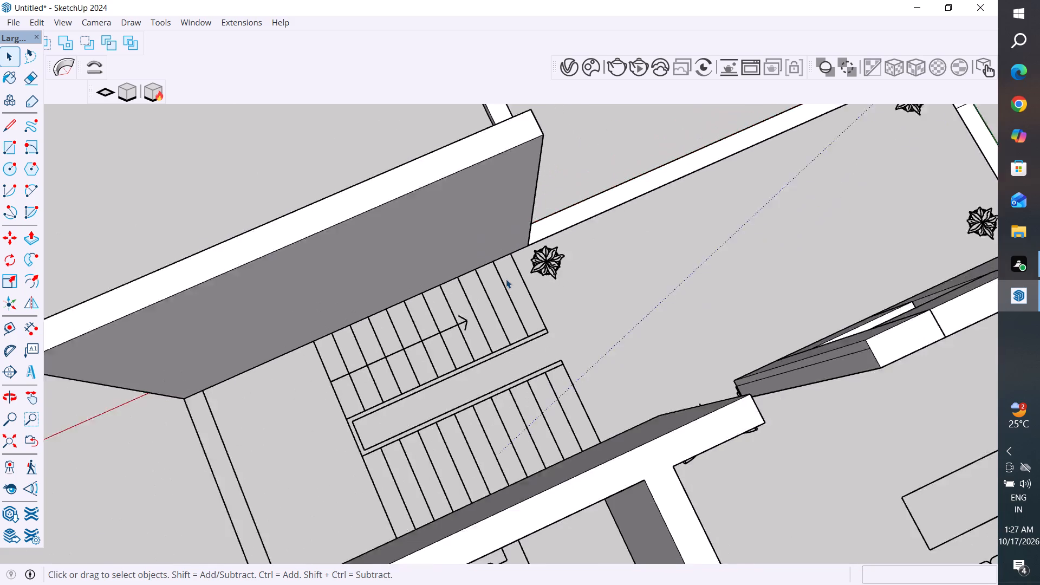
pyautogui.scroll(-5, 506, 279)
pyautogui.moveTo(613, 337); pyautogui.dragTo(303, 324, button='middle')
pyautogui.moveTo(791, 270); pyautogui.dragTo(482, 220, button='middle')
pyautogui.scroll(5, 632, 359)
pyautogui.moveTo(703, 411); pyautogui.dragTo(737, 330, button='middle')
pyautogui.moveTo(783, 316); pyautogui.dragTo(614, 417)
pyautogui.rightClick(679, 378)
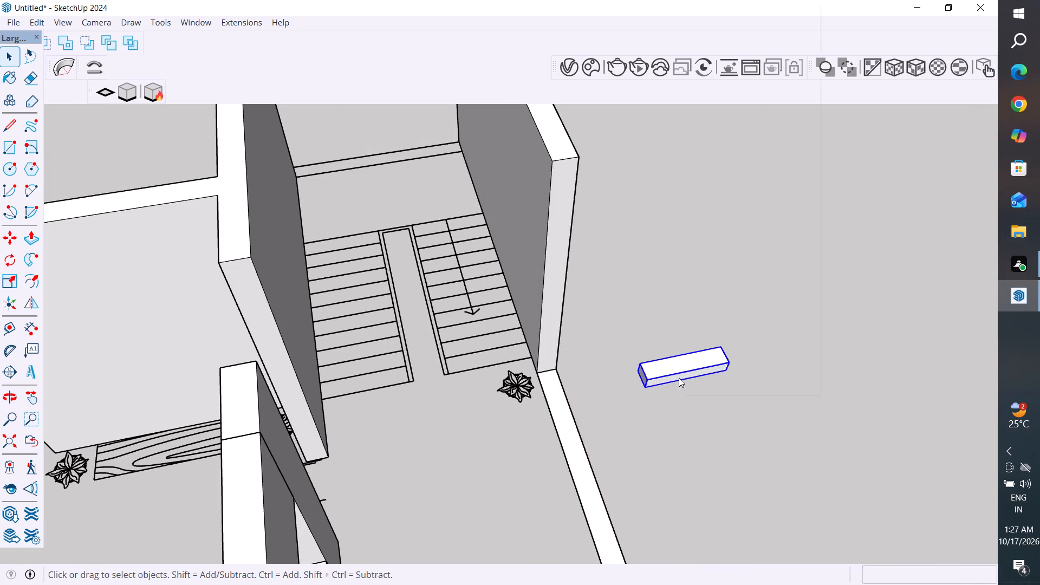
pyautogui.click(849, 188)
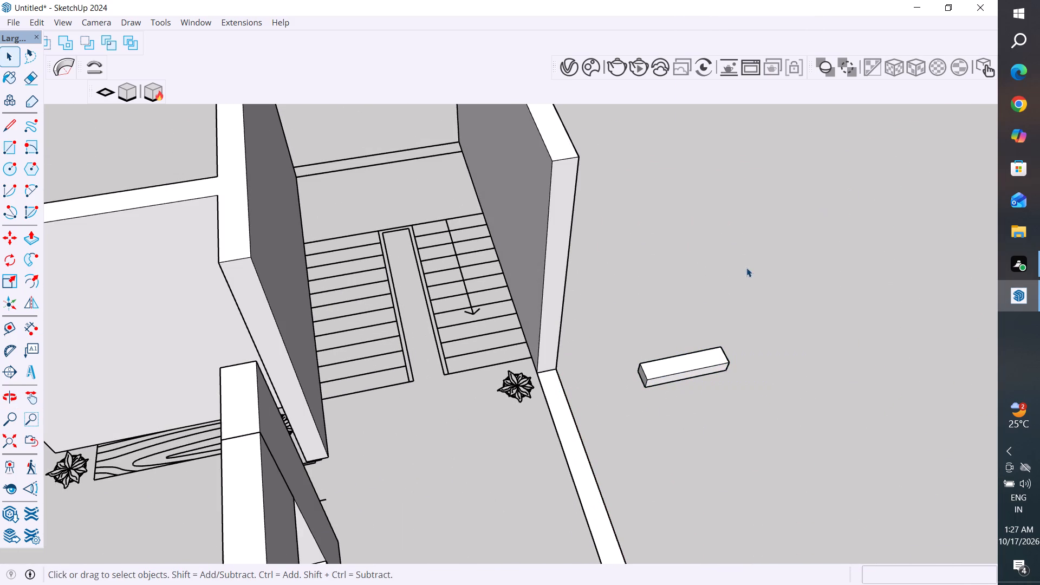
pyautogui.moveTo(677, 367); pyautogui.dragTo(676, 373)
pyautogui.press('m')
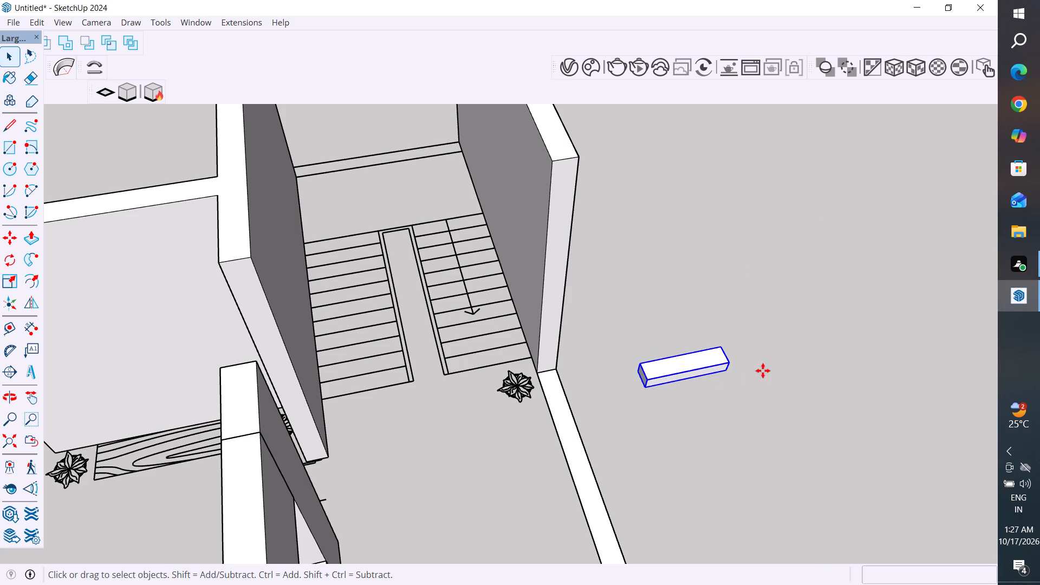
pyautogui.click(727, 372)
pyautogui.scroll(-6, 877, 344)
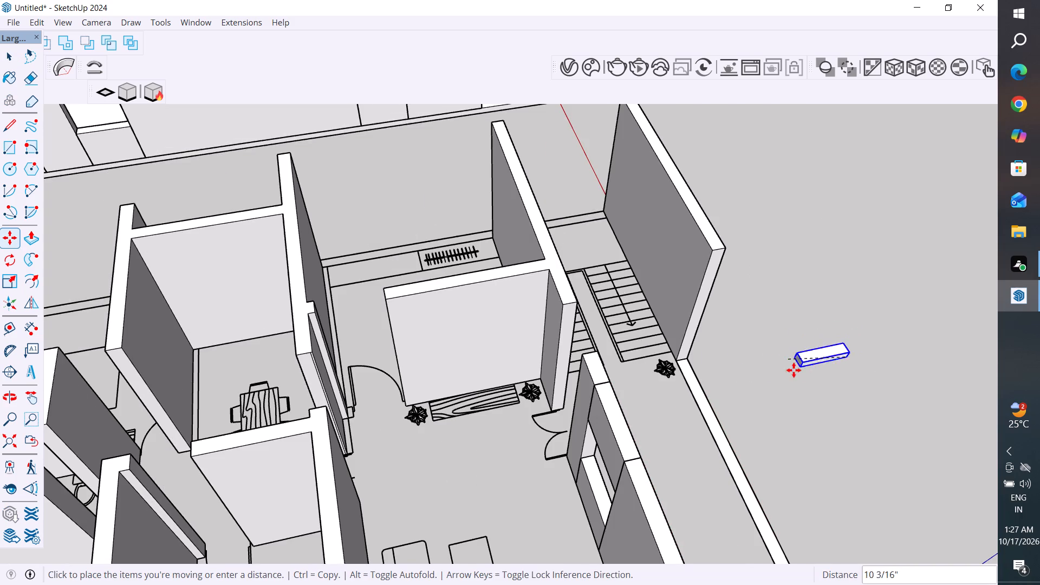
pyautogui.scroll(16, 680, 333)
pyautogui.scroll(-2, 661, 348)
pyautogui.scroll(2, 662, 349)
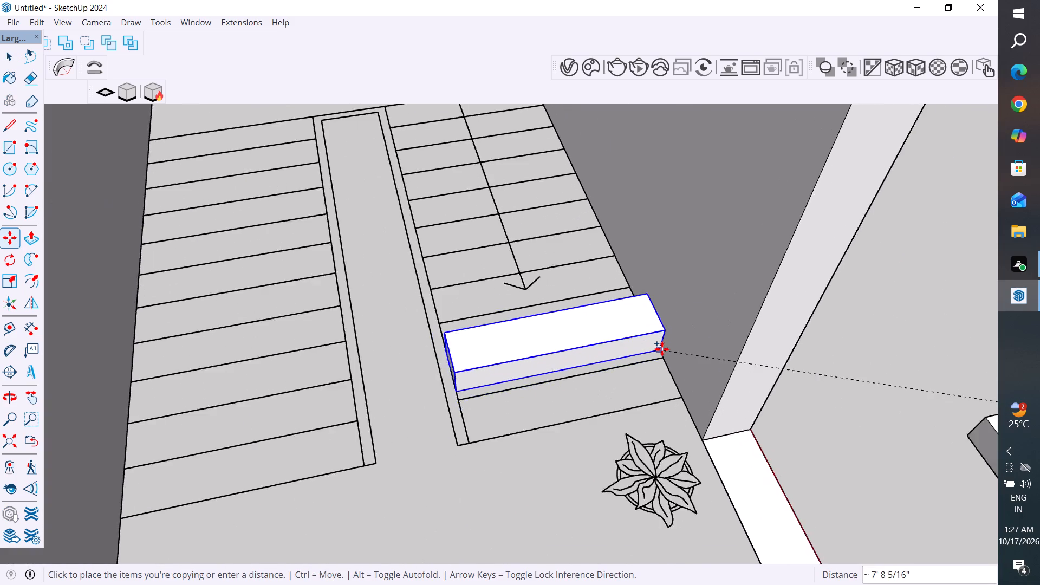
pyautogui.scroll(3, 662, 349)
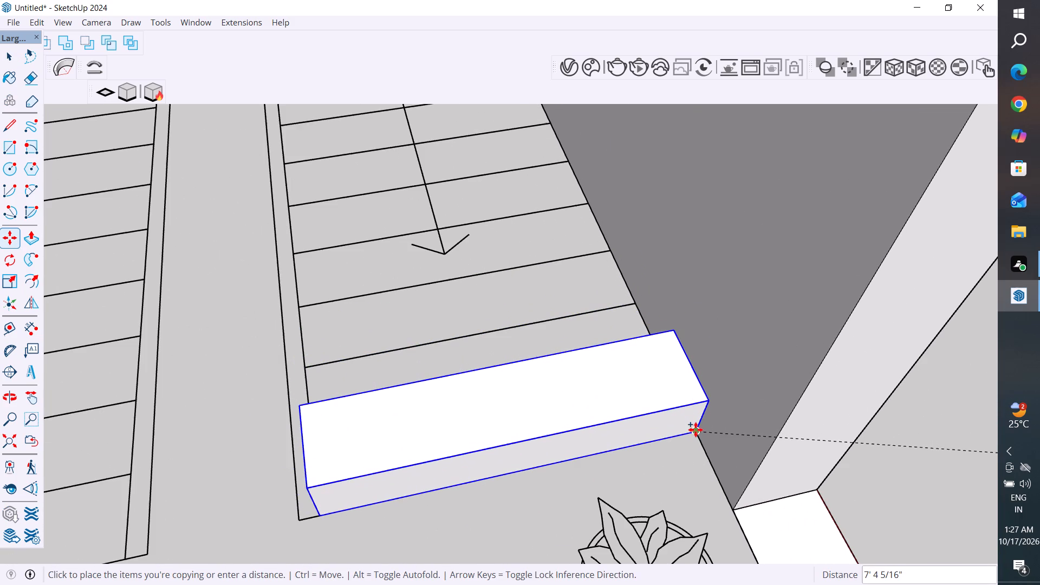
pyautogui.click(695, 430)
# Copy the step group up the flight twice, about 10 13/16" each, placing its lower front corner on the previous step's top back corner.
pyautogui.moveTo(640, 462); pyautogui.dragTo(755, 392, button='middle')
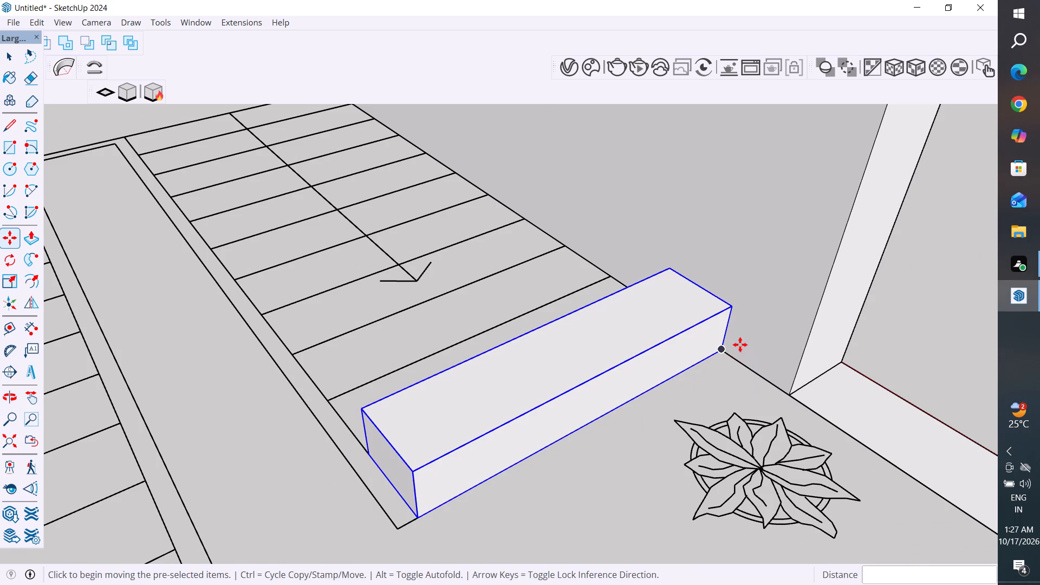
pyautogui.click(724, 349)
pyautogui.press('m')
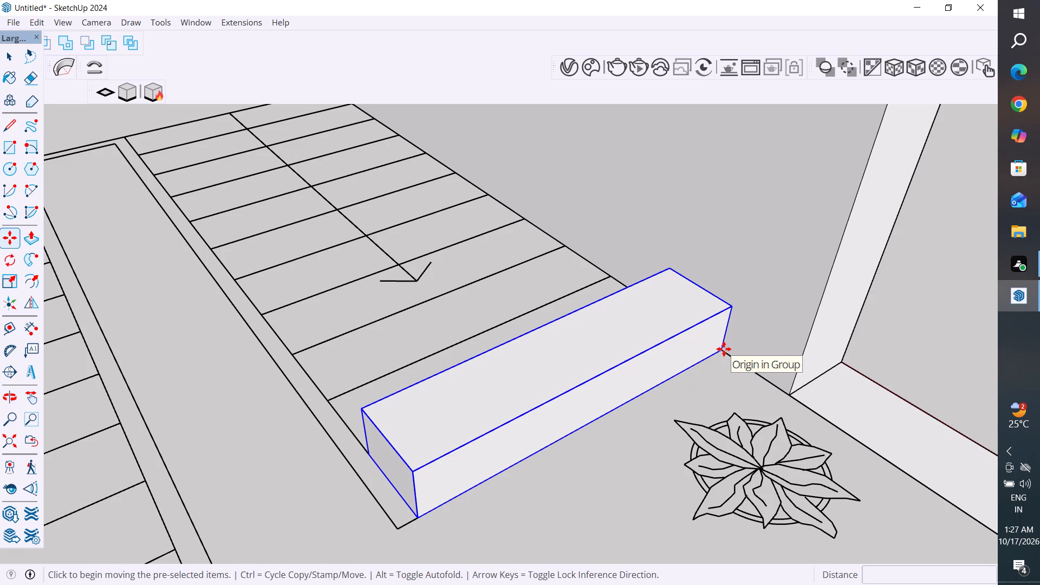
pyautogui.keyDown('ctrl'); pyautogui.click(724, 349); pyautogui.keyUp('ctrl')
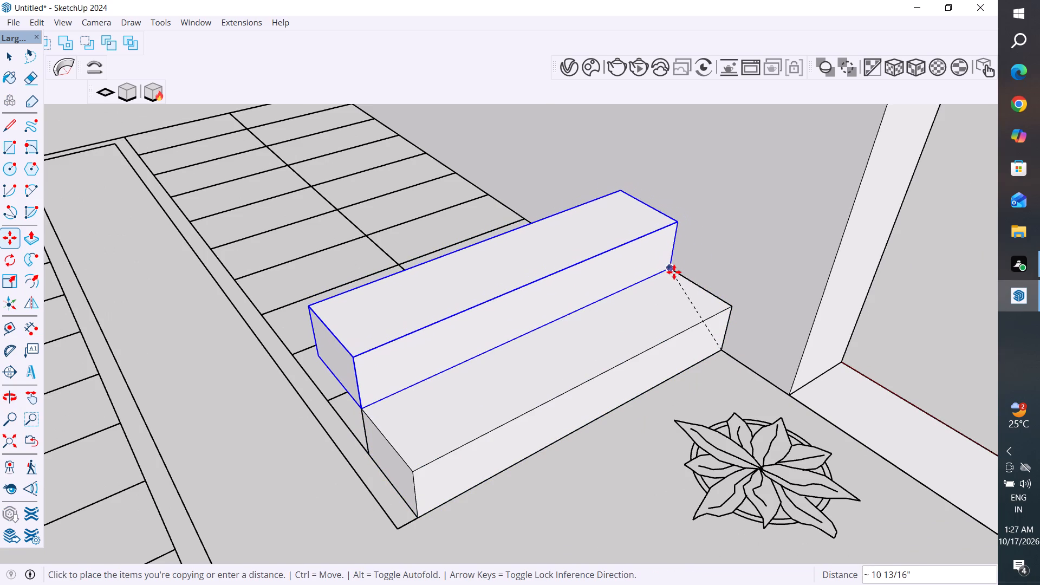
pyautogui.click(674, 272)
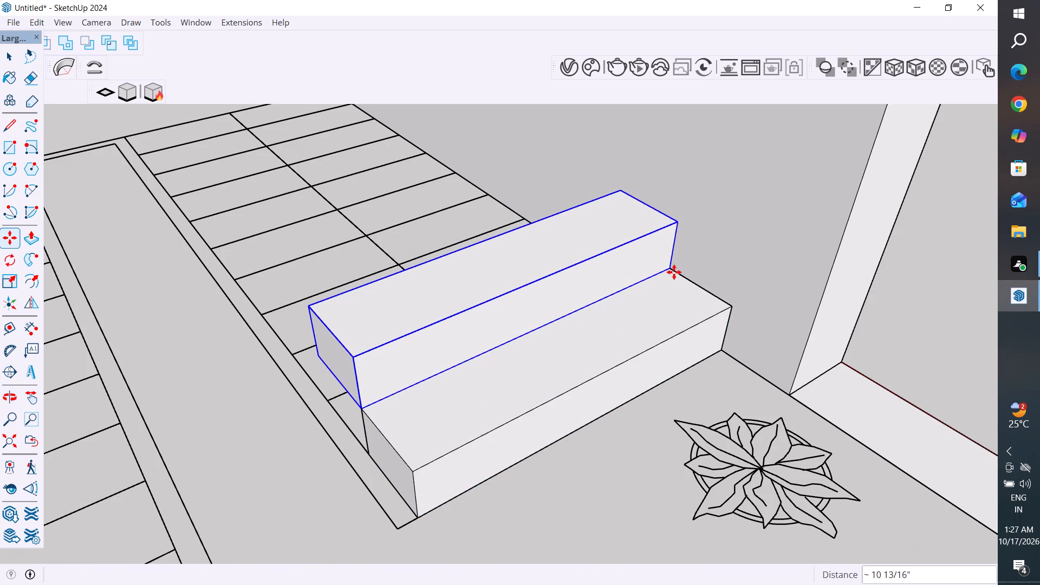
pyautogui.click(674, 272)
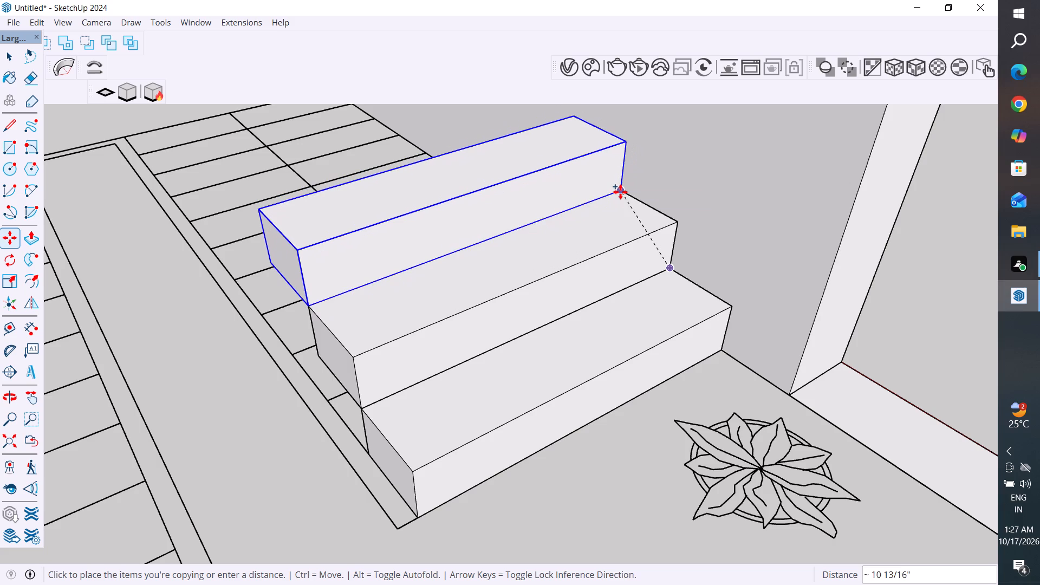
pyautogui.click(620, 192)
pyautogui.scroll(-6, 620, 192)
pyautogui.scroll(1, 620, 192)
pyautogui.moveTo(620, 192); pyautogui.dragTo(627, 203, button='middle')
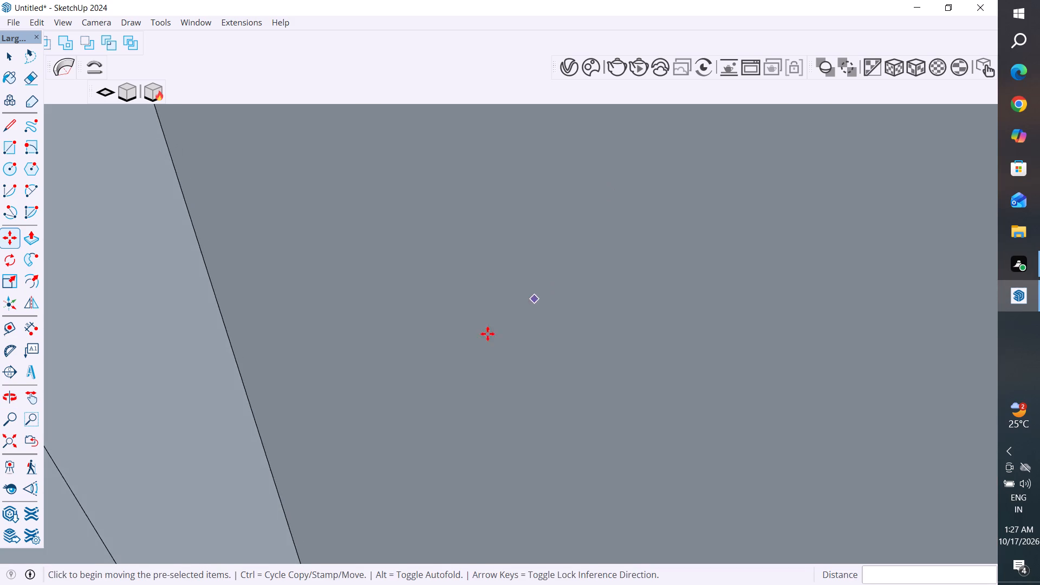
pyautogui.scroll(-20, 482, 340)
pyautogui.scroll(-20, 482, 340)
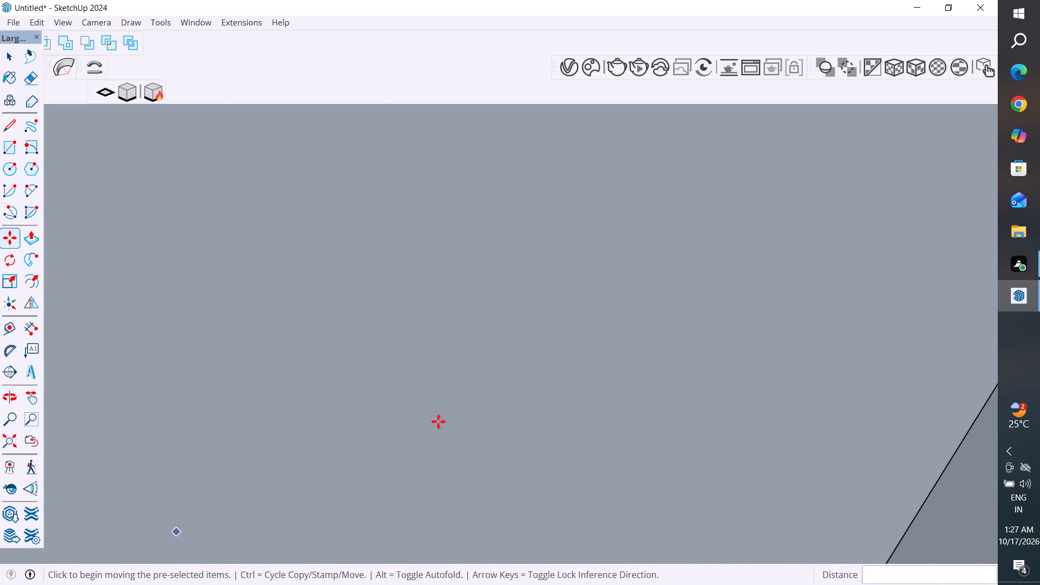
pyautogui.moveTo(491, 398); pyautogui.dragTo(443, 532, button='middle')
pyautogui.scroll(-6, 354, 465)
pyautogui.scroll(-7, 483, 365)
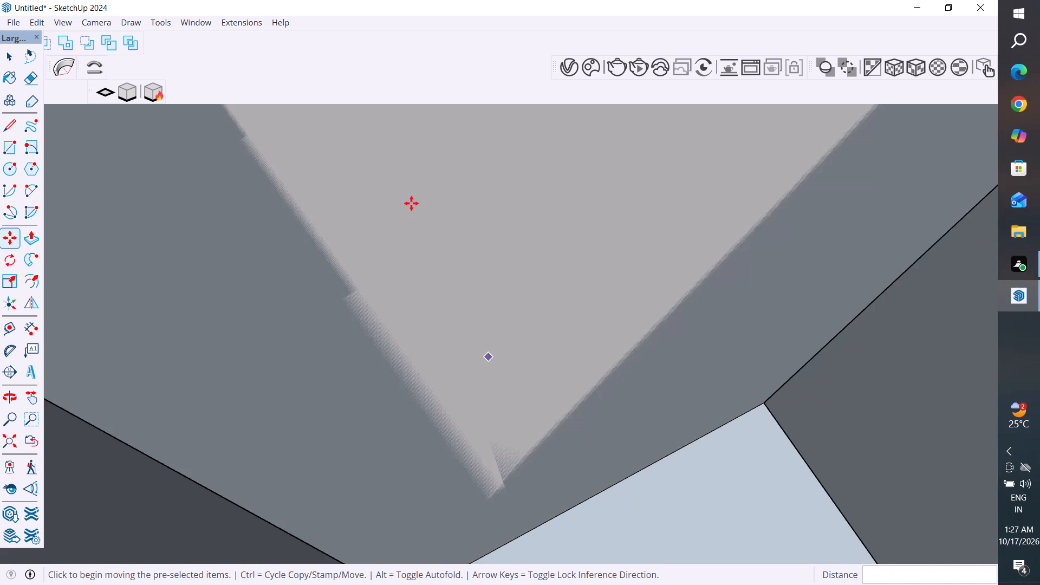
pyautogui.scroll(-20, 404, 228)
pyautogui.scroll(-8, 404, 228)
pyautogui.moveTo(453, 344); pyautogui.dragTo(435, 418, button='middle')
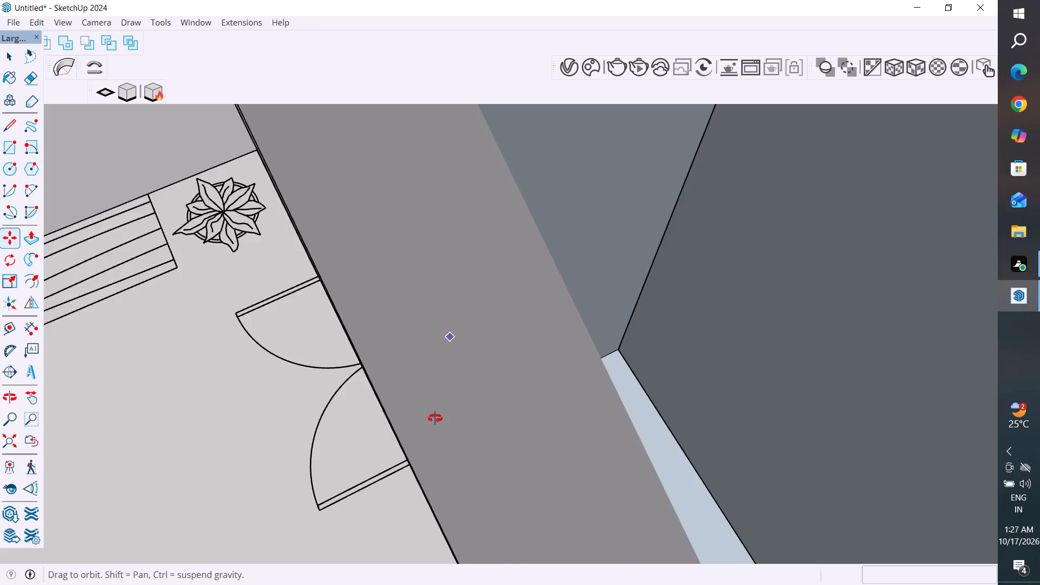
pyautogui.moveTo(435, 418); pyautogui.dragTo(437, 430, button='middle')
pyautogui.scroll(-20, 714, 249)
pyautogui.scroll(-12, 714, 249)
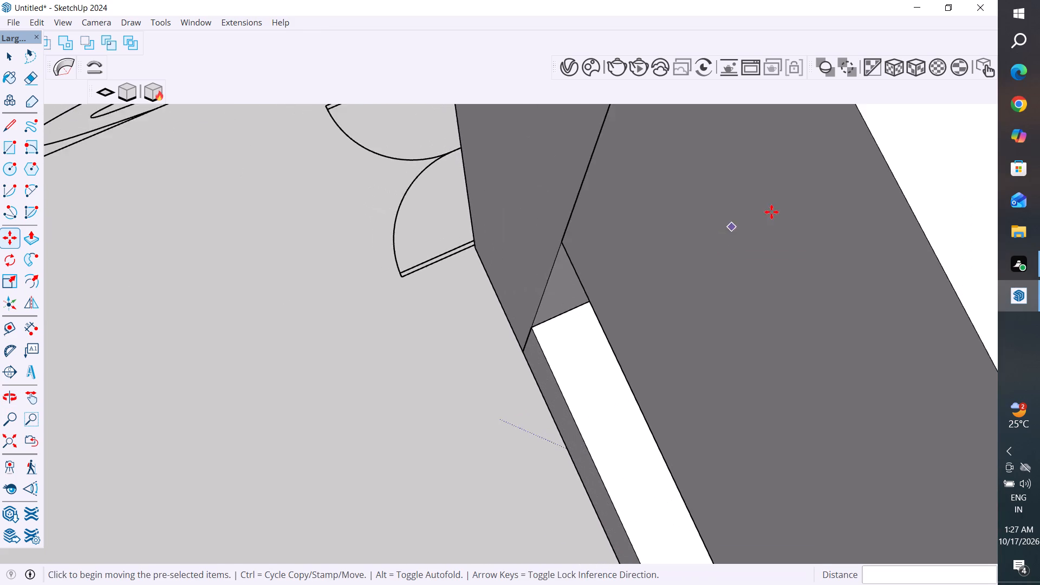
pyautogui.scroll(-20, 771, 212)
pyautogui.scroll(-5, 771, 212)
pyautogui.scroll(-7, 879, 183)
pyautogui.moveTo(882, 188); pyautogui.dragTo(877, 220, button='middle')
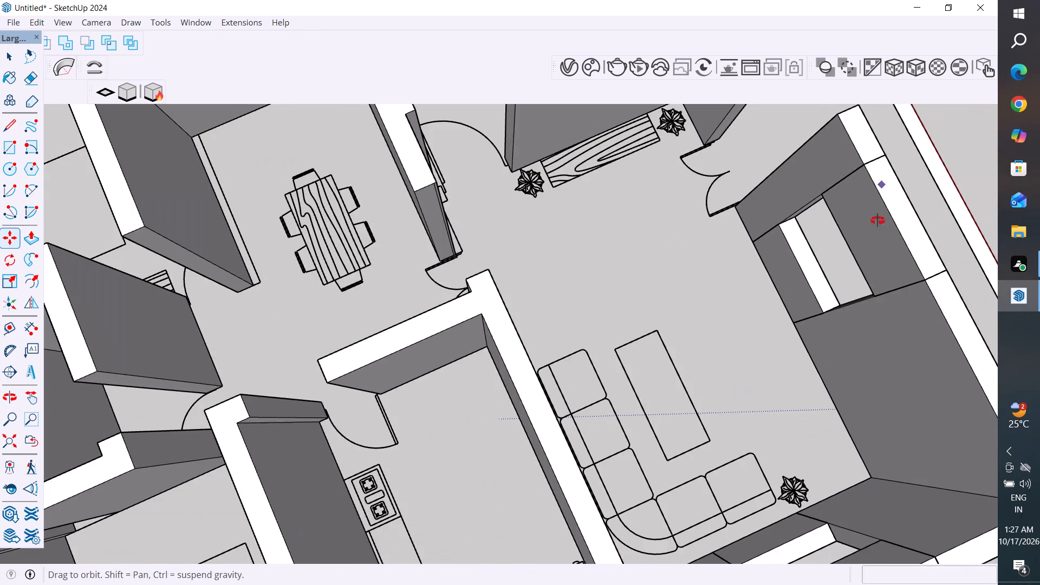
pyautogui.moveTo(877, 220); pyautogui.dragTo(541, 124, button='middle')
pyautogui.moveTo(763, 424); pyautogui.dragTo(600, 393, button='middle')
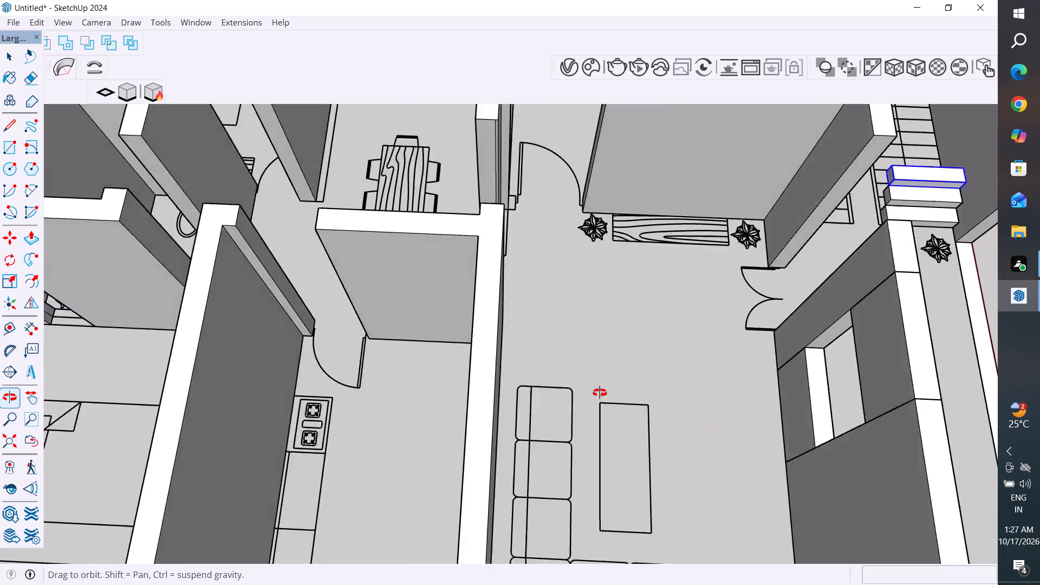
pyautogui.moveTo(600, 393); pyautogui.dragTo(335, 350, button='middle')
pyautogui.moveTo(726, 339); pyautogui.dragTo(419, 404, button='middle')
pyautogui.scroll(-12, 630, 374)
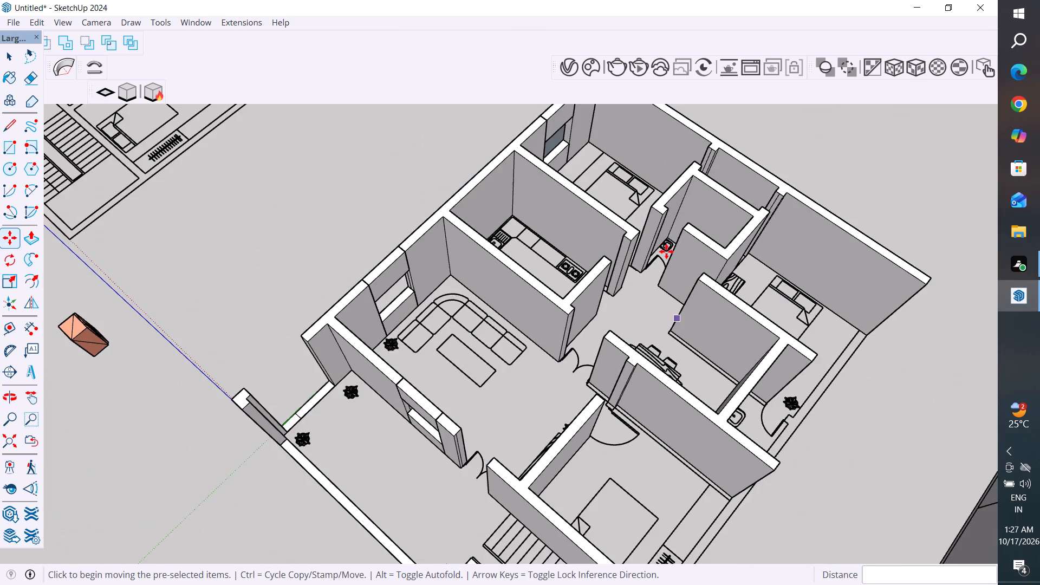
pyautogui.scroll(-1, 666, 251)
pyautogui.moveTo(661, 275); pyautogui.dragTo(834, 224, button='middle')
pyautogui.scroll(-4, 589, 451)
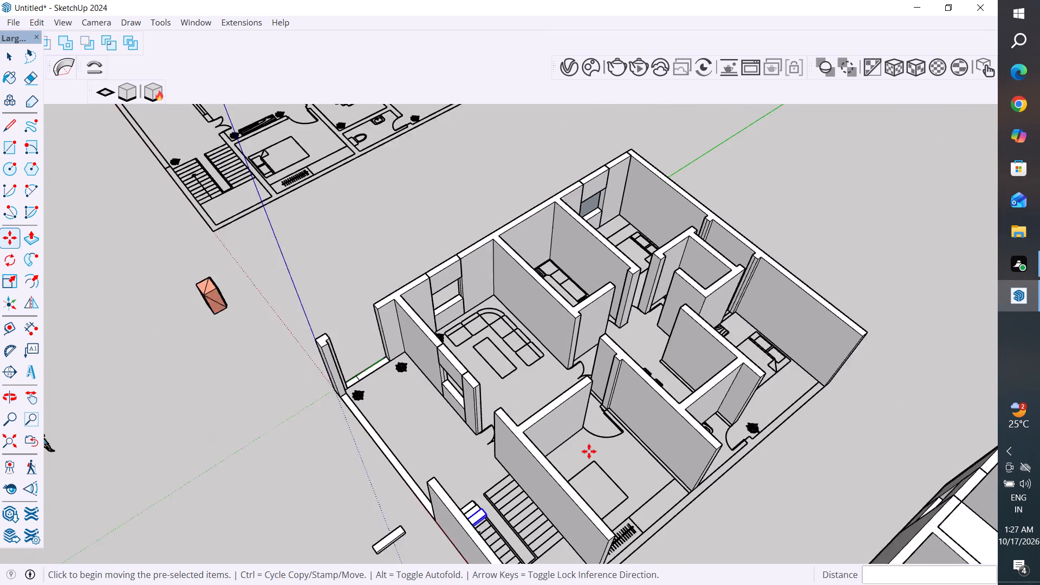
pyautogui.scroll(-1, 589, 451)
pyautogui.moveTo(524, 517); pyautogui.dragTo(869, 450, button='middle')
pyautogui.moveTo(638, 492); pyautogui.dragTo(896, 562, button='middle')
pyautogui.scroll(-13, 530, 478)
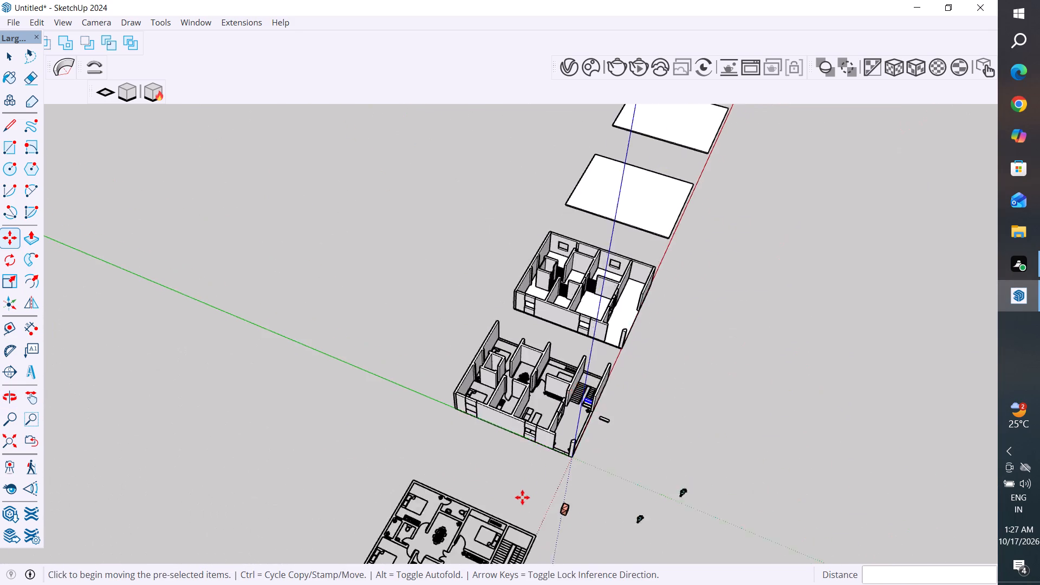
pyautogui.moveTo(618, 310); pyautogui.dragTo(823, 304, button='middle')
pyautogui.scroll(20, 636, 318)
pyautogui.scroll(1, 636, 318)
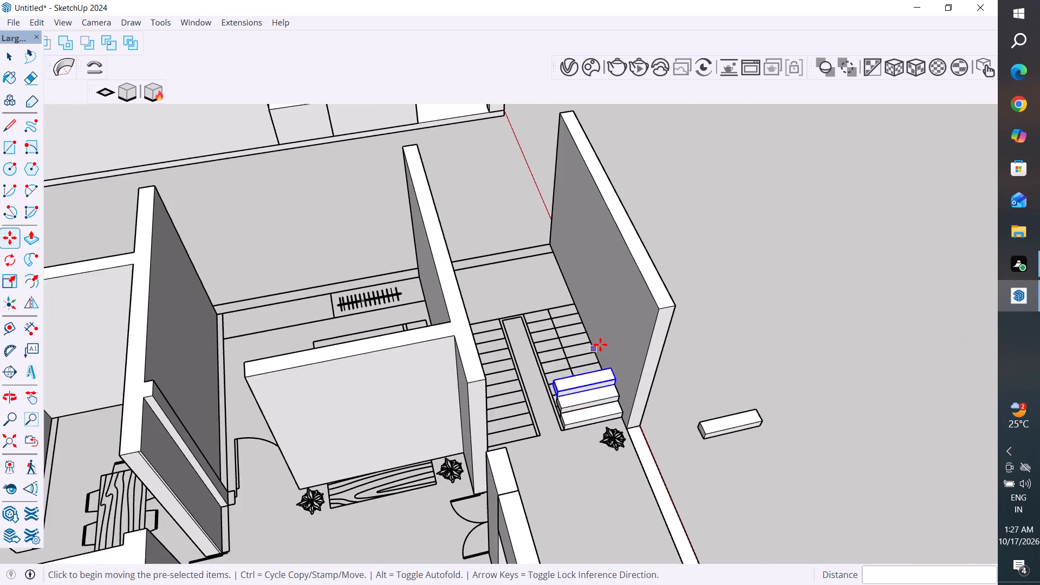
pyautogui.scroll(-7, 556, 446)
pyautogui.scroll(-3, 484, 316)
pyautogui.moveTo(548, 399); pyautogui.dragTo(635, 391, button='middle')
# Copy the top step group up the flight four times, about 10 13/16" each, placing its lower front corner on the previous step's top back corner.
pyautogui.scroll(5, 551, 309)
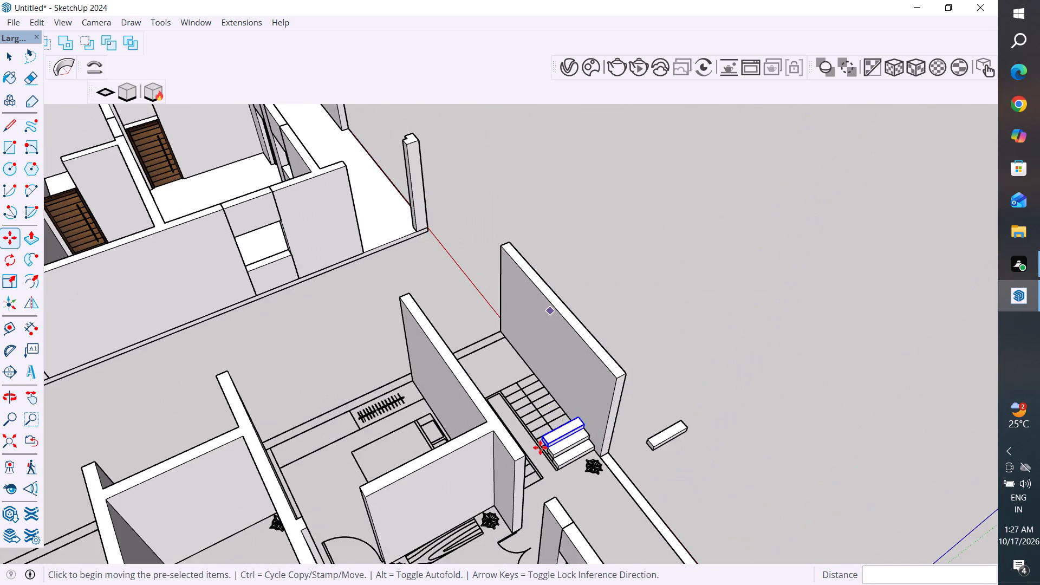
pyautogui.moveTo(548, 454); pyautogui.dragTo(617, 483, button='middle')
pyautogui.scroll(9, 561, 424)
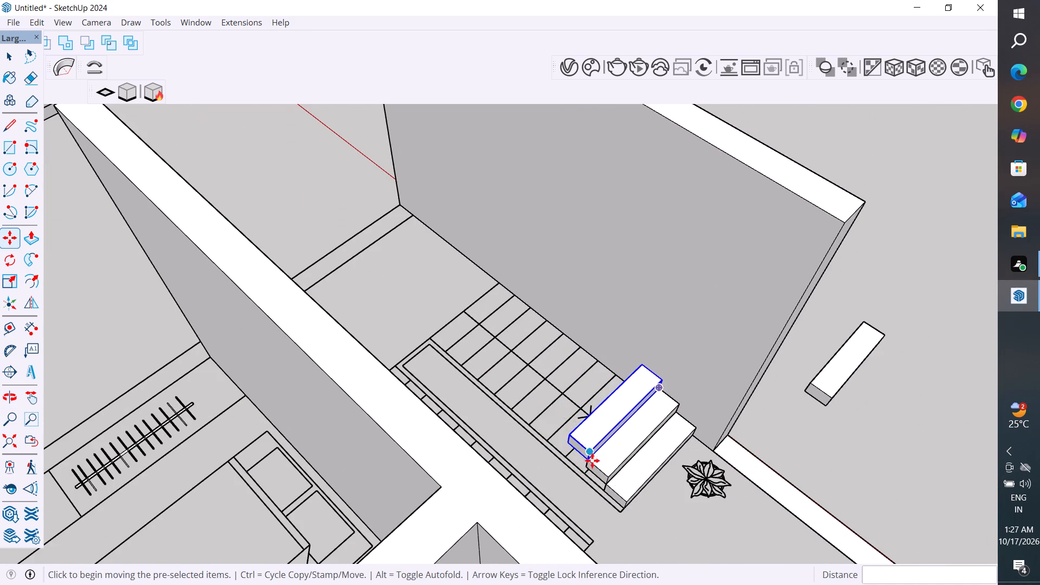
pyautogui.scroll(4, 590, 453)
pyautogui.click(587, 464)
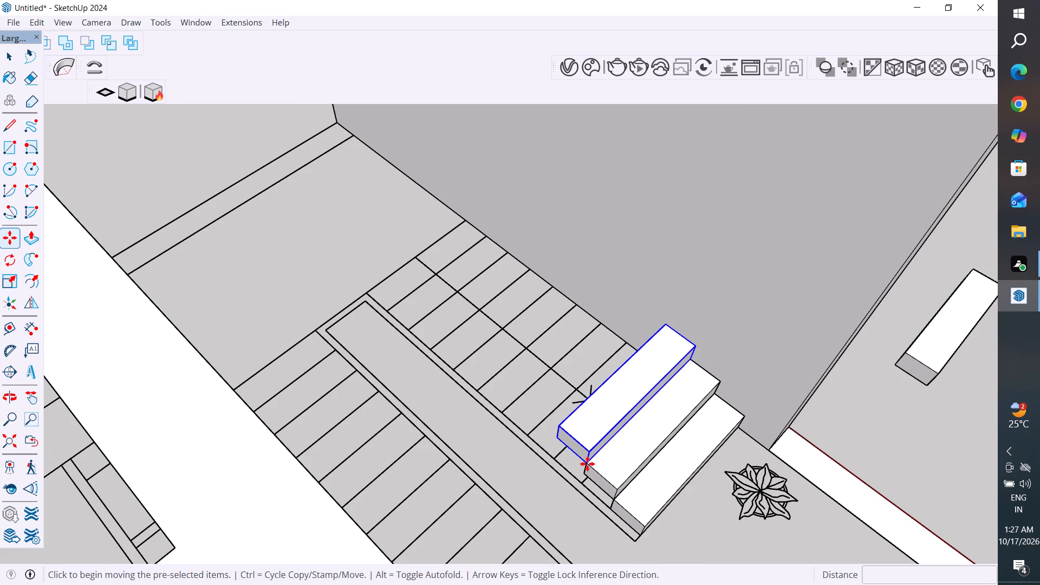
pyautogui.press('m')
pyautogui.keyDown('ctrl'); pyautogui.click(587, 464); pyautogui.keyUp('ctrl')
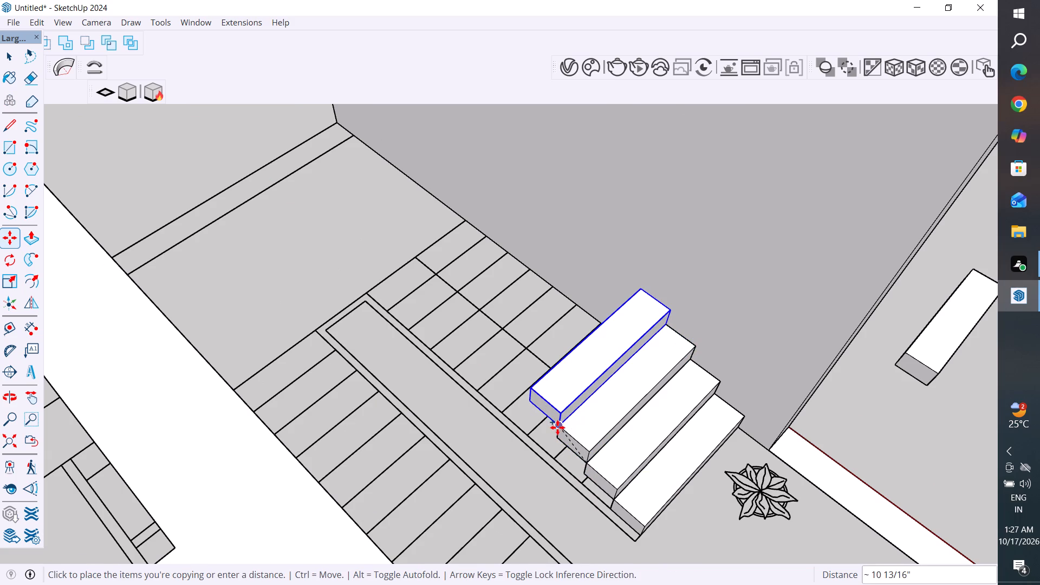
pyautogui.click(557, 427)
pyautogui.press('m')
pyautogui.click(557, 427)
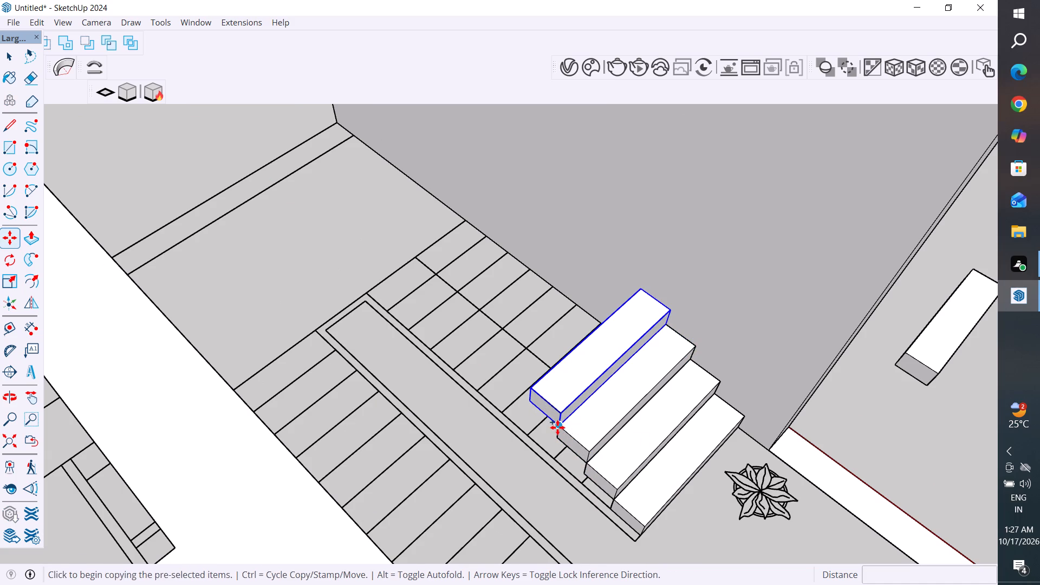
pyautogui.click(532, 389)
pyautogui.press('m')
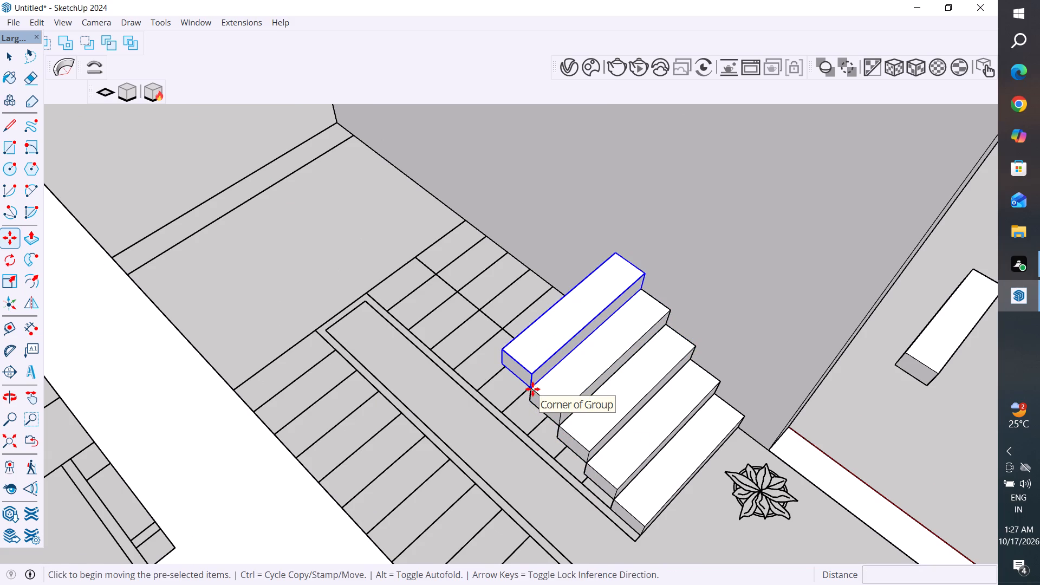
pyautogui.keyDown('ctrl'); pyautogui.click(532, 389); pyautogui.keyUp('ctrl')
pyautogui.click(505, 350)
pyautogui.press('m')
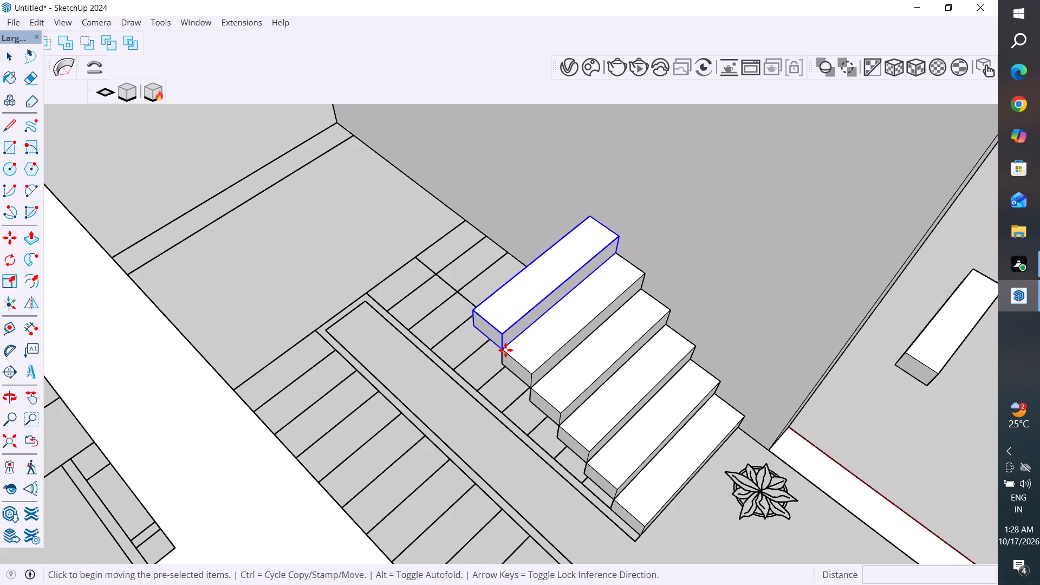
pyautogui.keyDown('ctrl'); pyautogui.click(505, 350); pyautogui.keyUp('ctrl')
pyautogui.click(470, 311)
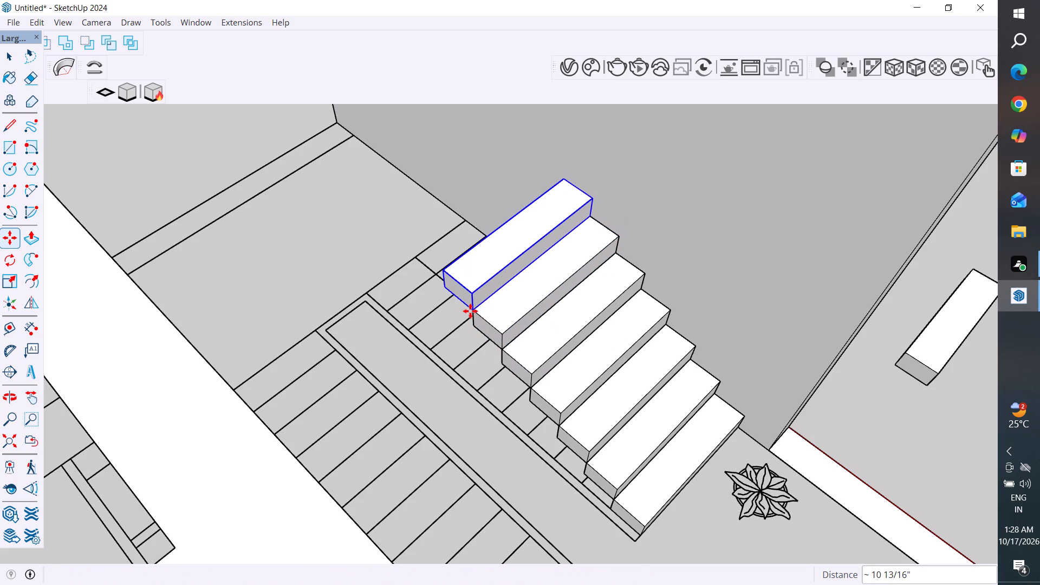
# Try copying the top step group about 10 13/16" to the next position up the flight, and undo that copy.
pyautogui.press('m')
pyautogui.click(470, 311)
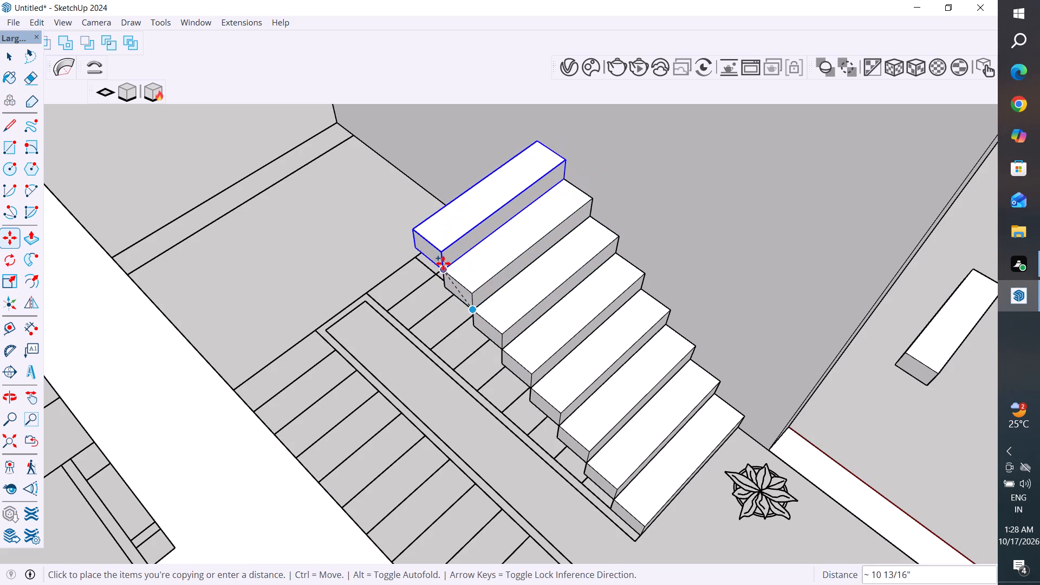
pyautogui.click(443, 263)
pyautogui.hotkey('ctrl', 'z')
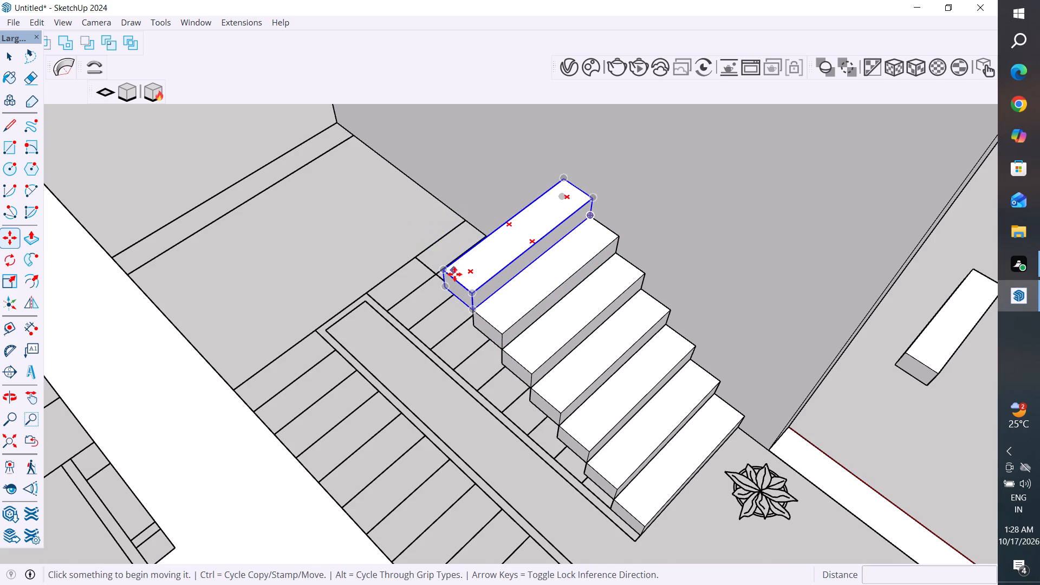
# Copy the top step group about 10 13/16" from its lower front corner to its own top back corner.
pyautogui.scroll(4, 454, 272)
pyautogui.click(486, 329)
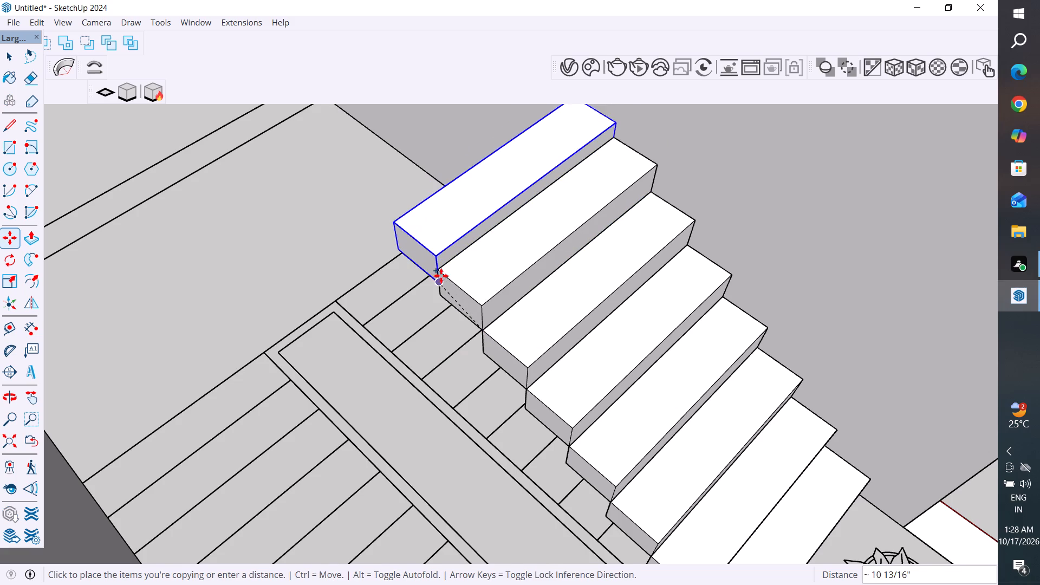
pyautogui.click(443, 272)
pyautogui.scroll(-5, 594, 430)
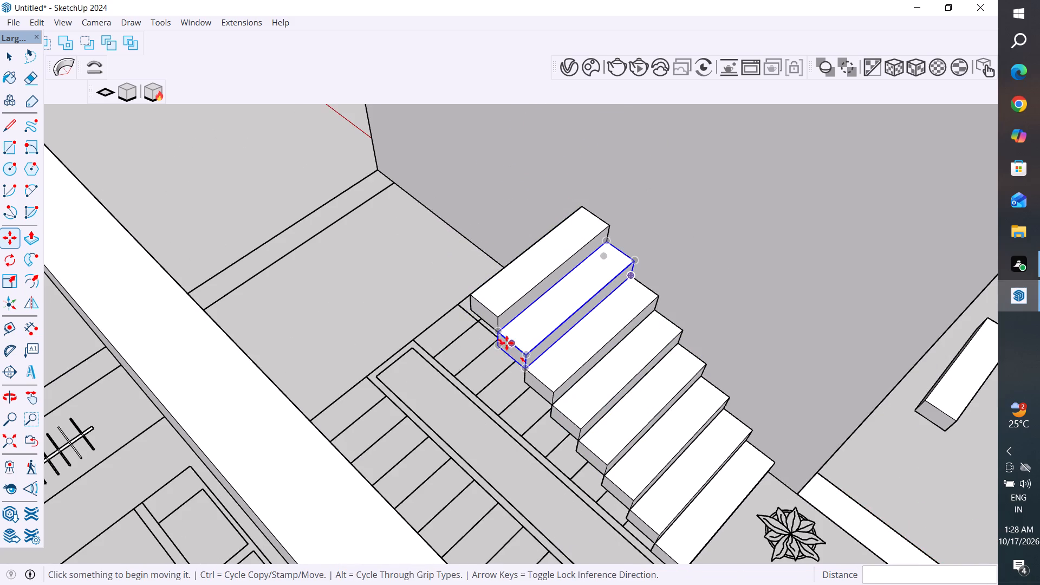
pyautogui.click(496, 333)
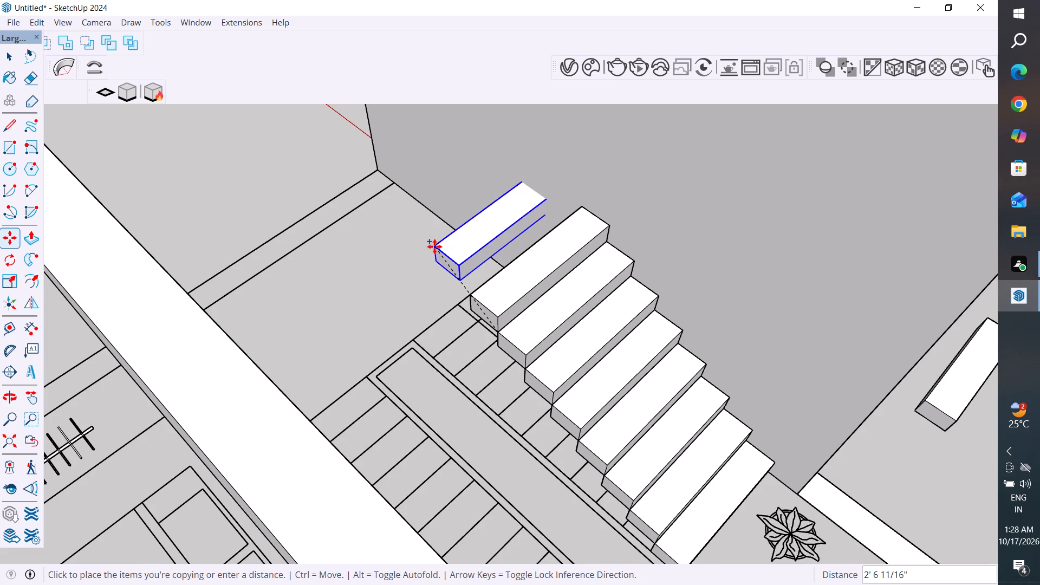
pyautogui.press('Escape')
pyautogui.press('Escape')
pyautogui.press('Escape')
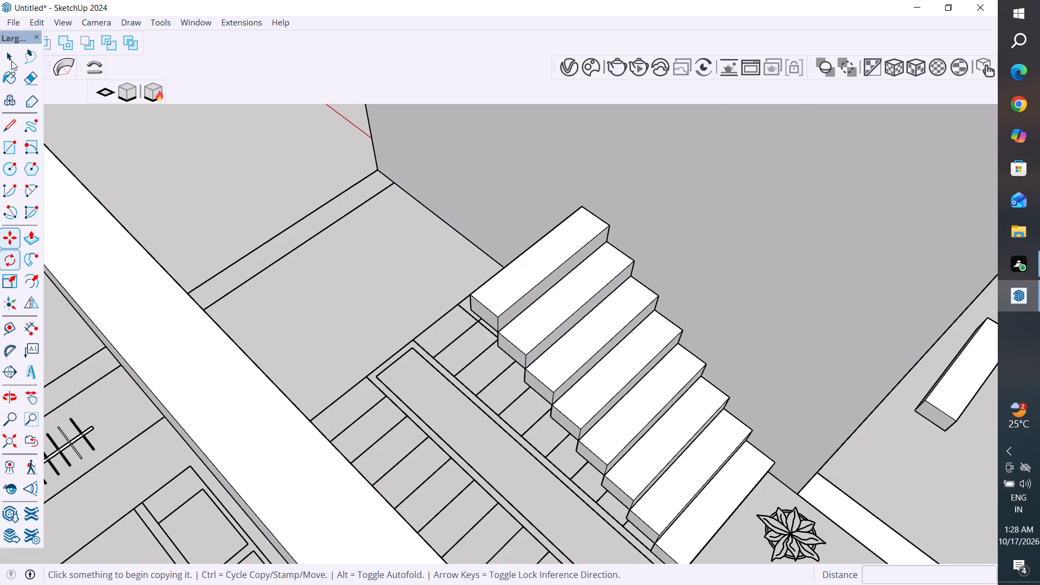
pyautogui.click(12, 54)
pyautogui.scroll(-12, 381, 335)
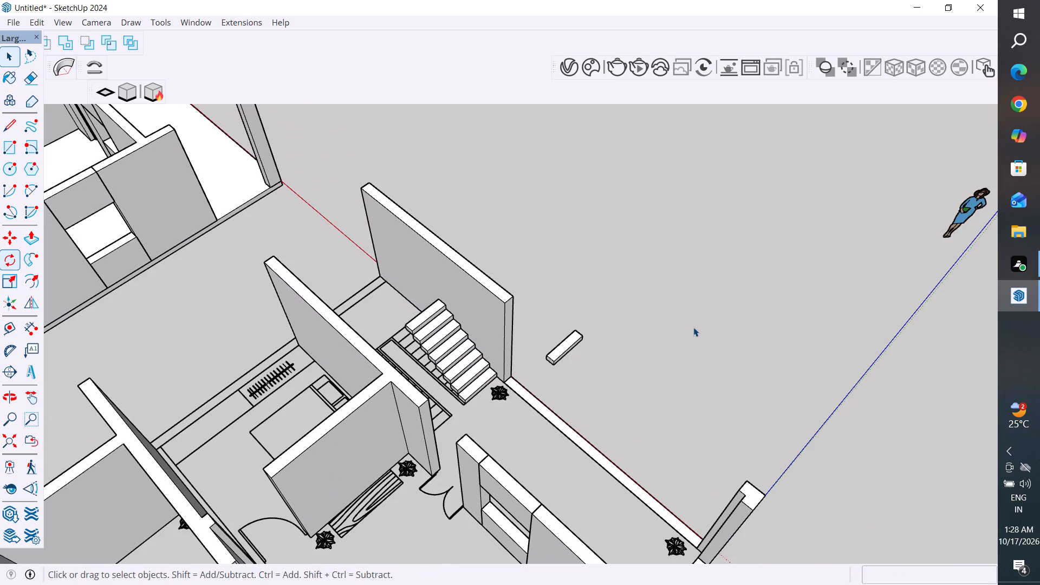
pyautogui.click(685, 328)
# Copy the highest step group up the flight twice, about 10 13/16" each, placing its lower front corner on the previous step's top back corner.
pyautogui.scroll(4, 389, 342)
pyautogui.moveTo(453, 356); pyautogui.dragTo(492, 421, button='middle')
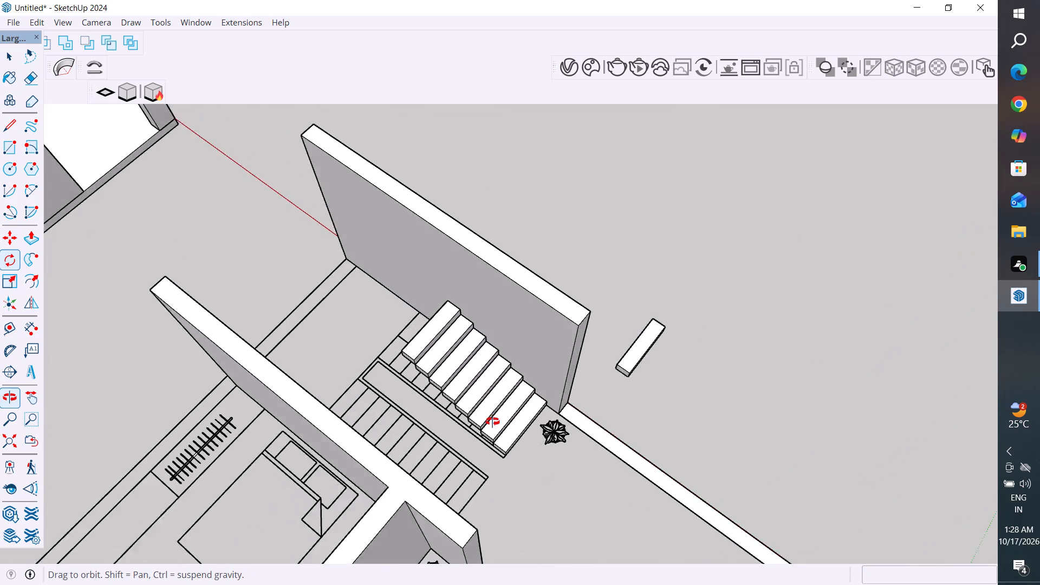
pyautogui.moveTo(492, 421); pyautogui.dragTo(413, 370, button='middle')
pyautogui.scroll(3, 502, 387)
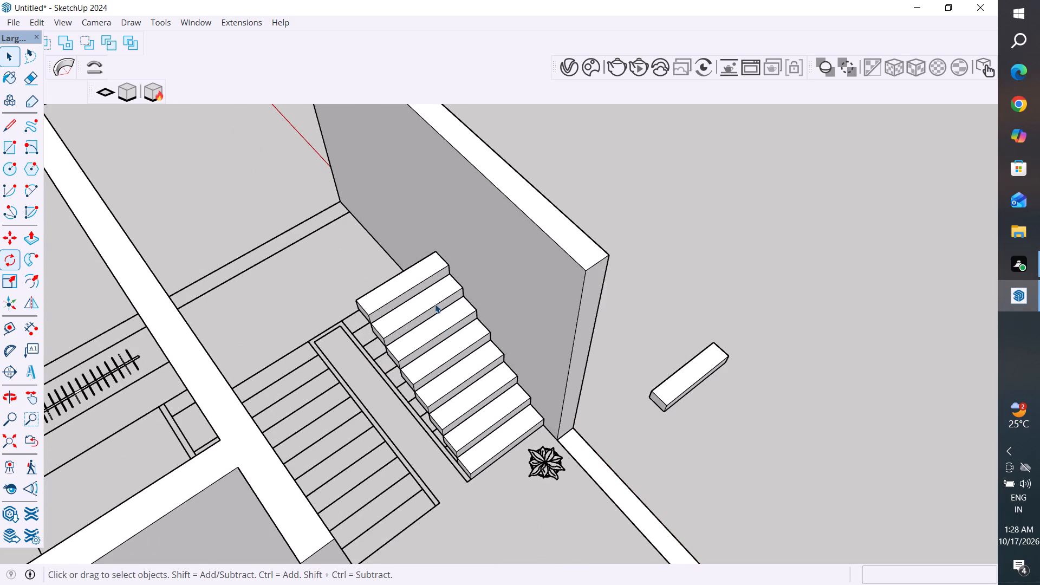
pyautogui.scroll(-3, 631, 512)
pyautogui.moveTo(648, 506); pyautogui.dragTo(656, 503, button='middle')
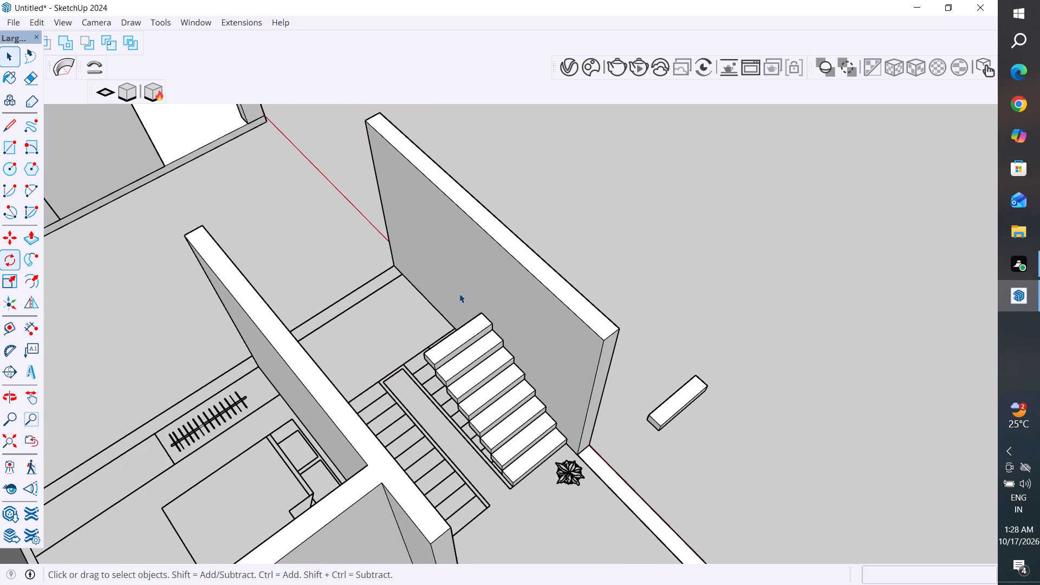
pyautogui.scroll(3, 454, 359)
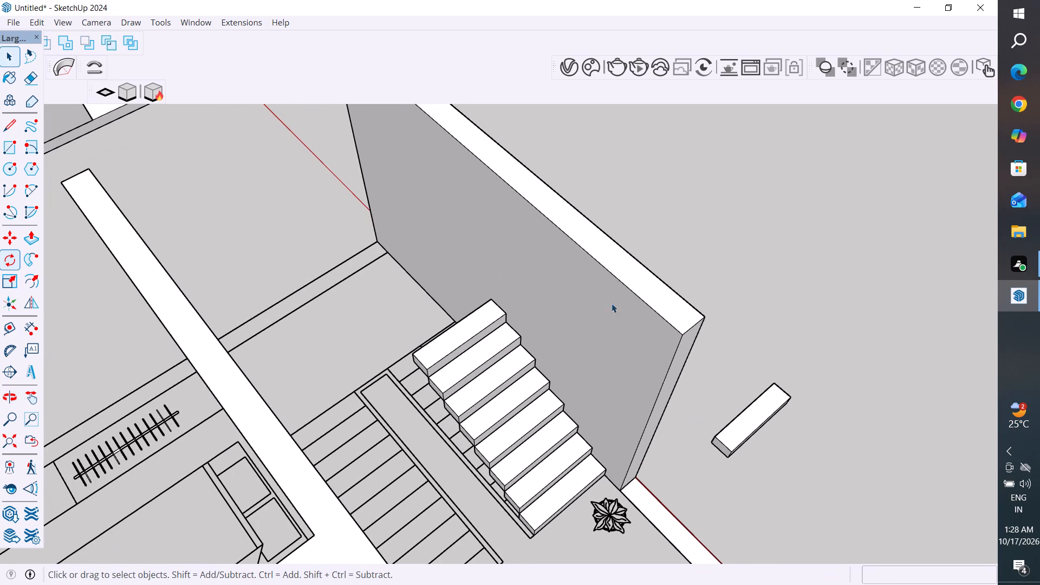
pyautogui.moveTo(420, 336); pyautogui.dragTo(733, 362, button='middle')
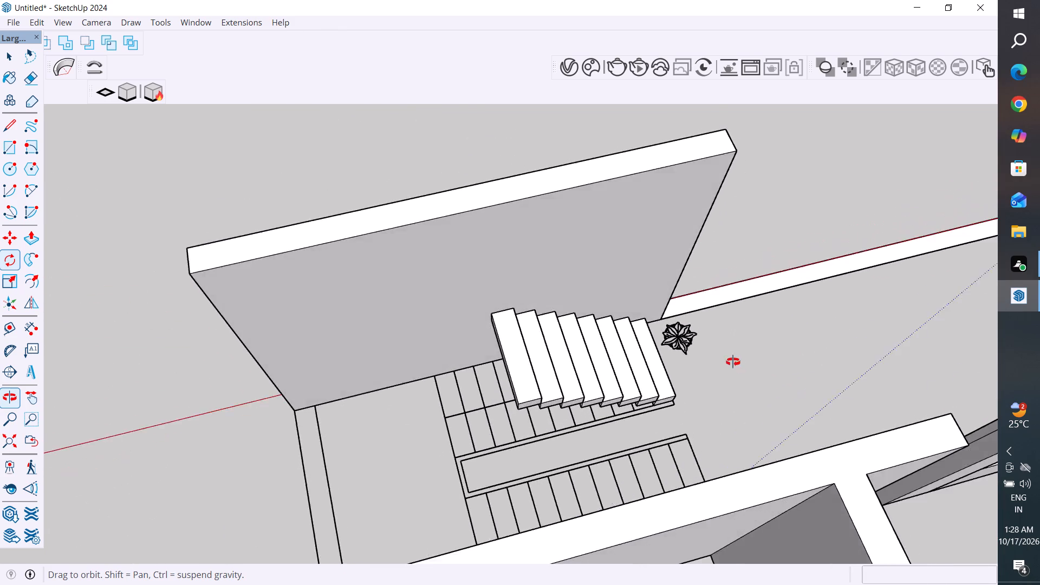
pyautogui.moveTo(733, 362); pyautogui.dragTo(590, 428, button='middle')
pyautogui.scroll(2, 460, 424)
pyautogui.moveTo(543, 400); pyautogui.dragTo(450, 352, button='middle')
pyautogui.click(467, 355)
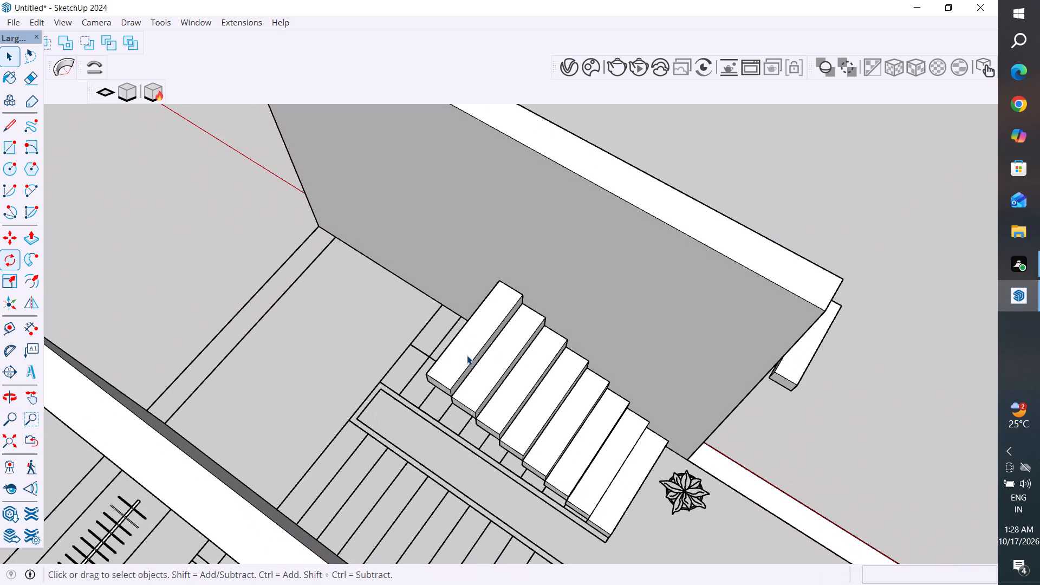
pyautogui.press('m')
pyautogui.scroll(4, 447, 400)
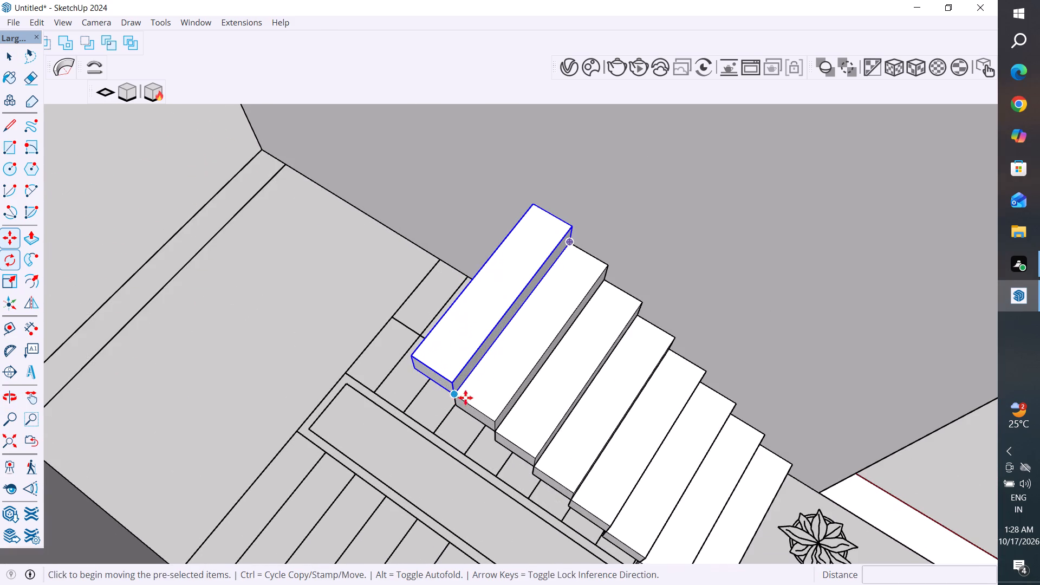
pyautogui.moveTo(489, 366); pyautogui.dragTo(457, 333, button='middle')
pyautogui.click(441, 360)
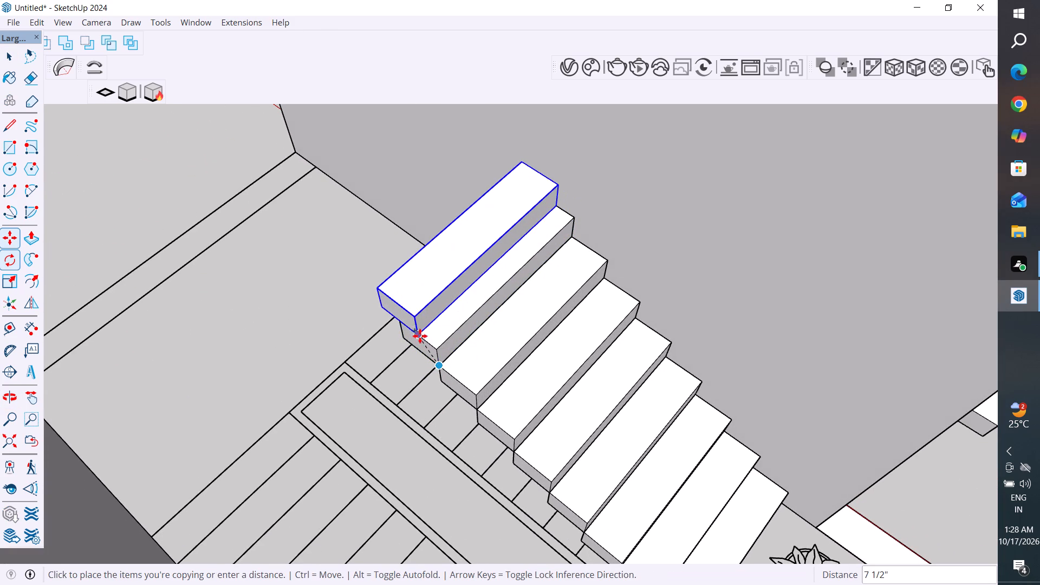
pyautogui.click(401, 322)
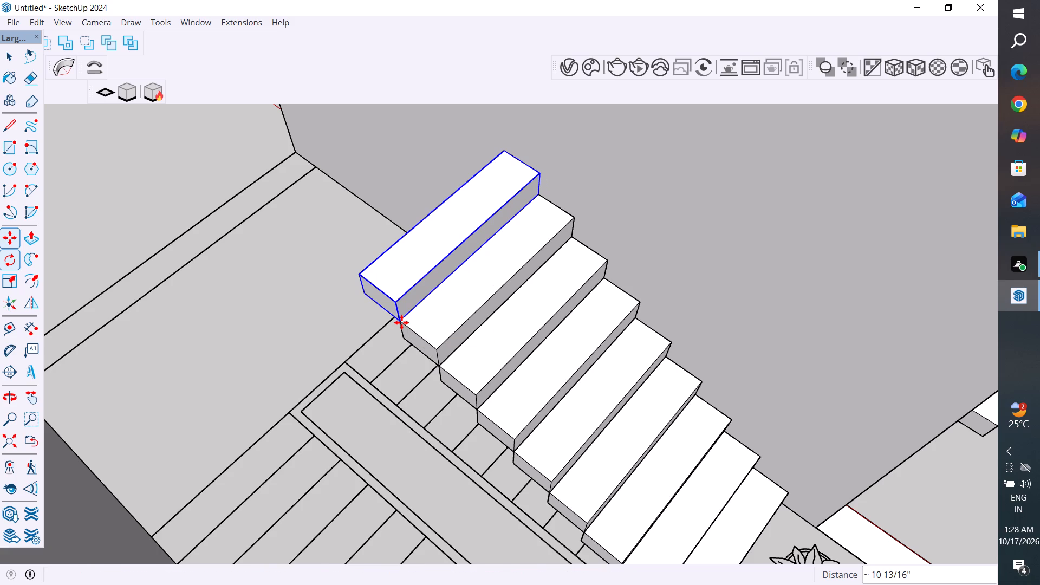
pyautogui.keyDown('ctrl'); pyautogui.click(401, 322); pyautogui.keyUp('ctrl')
pyautogui.click(362, 276)
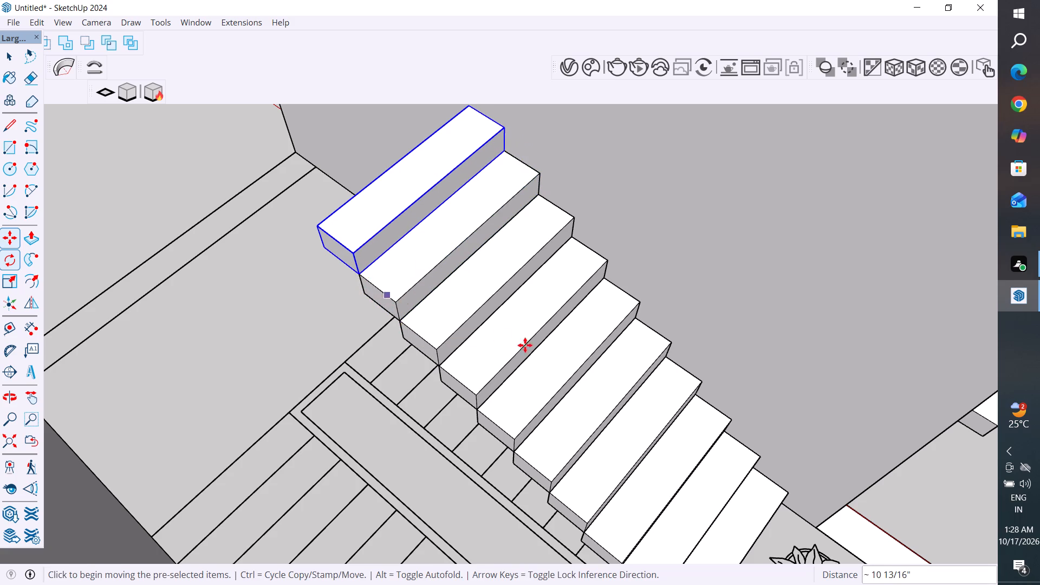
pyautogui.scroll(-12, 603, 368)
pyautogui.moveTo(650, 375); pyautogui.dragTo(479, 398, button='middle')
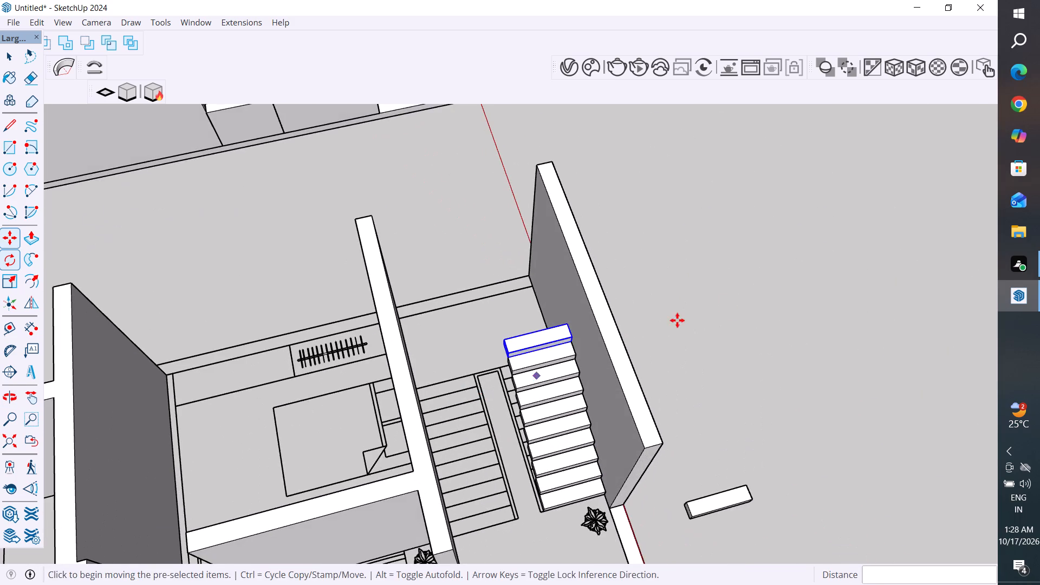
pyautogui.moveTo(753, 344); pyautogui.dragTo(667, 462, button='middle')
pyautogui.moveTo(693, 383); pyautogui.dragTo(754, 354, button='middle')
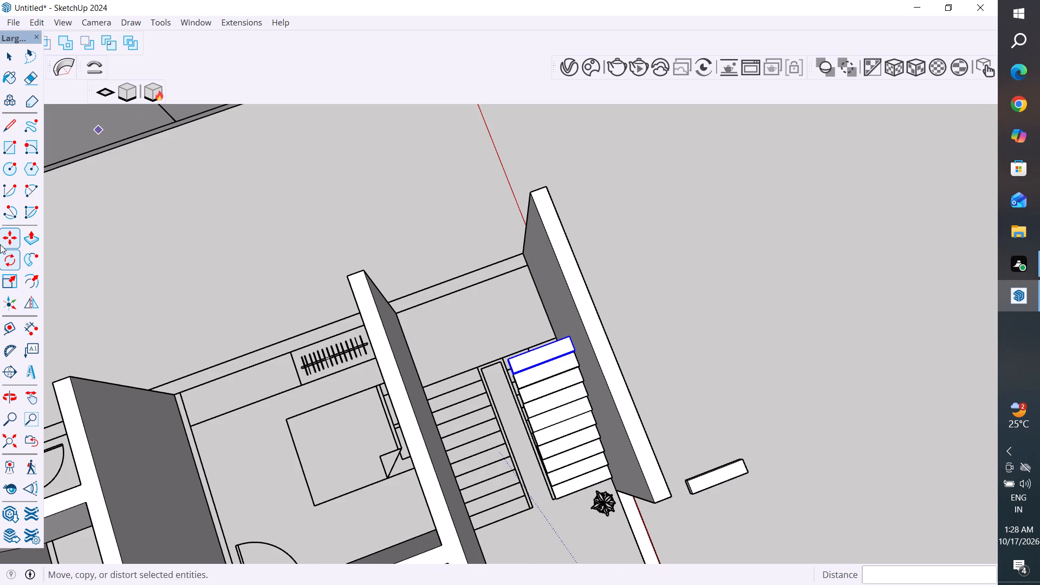
# Draw an 8' by 4' 6" rectangle over the stair landing area between the two side walls.
pyautogui.click(10, 142)
pyautogui.scroll(4, 439, 340)
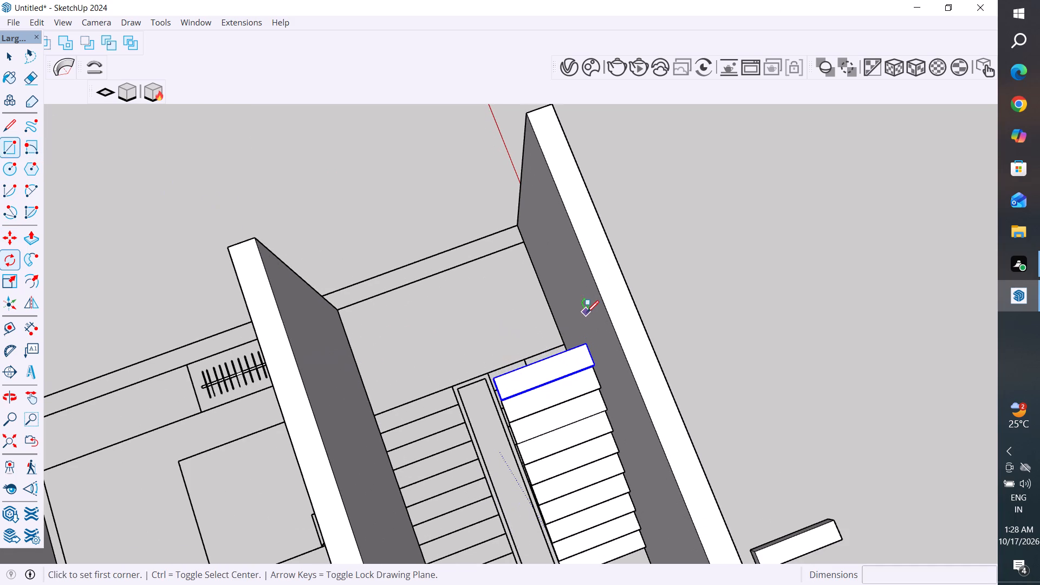
pyautogui.click(564, 345)
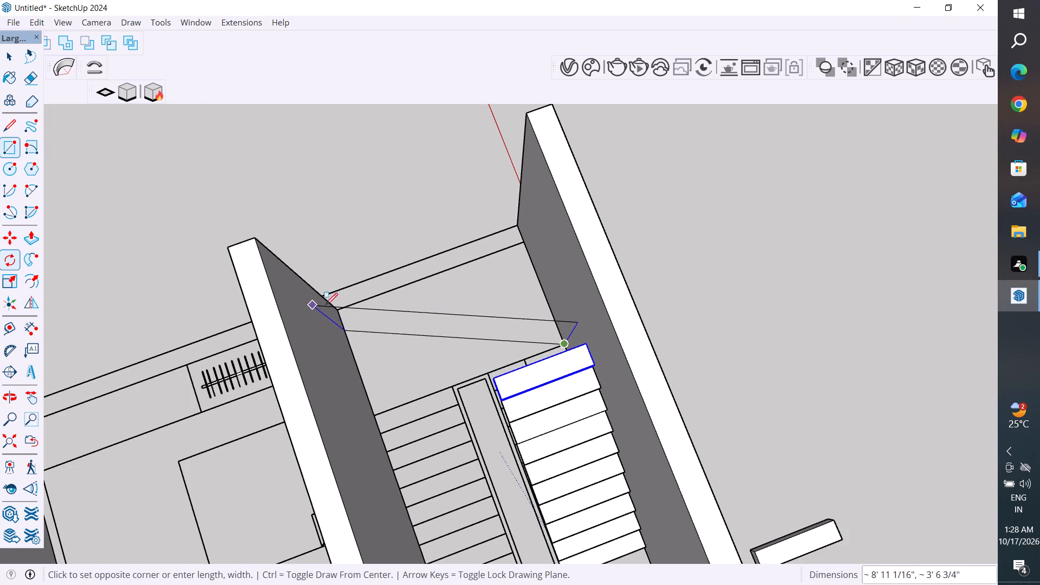
pyautogui.click(335, 311)
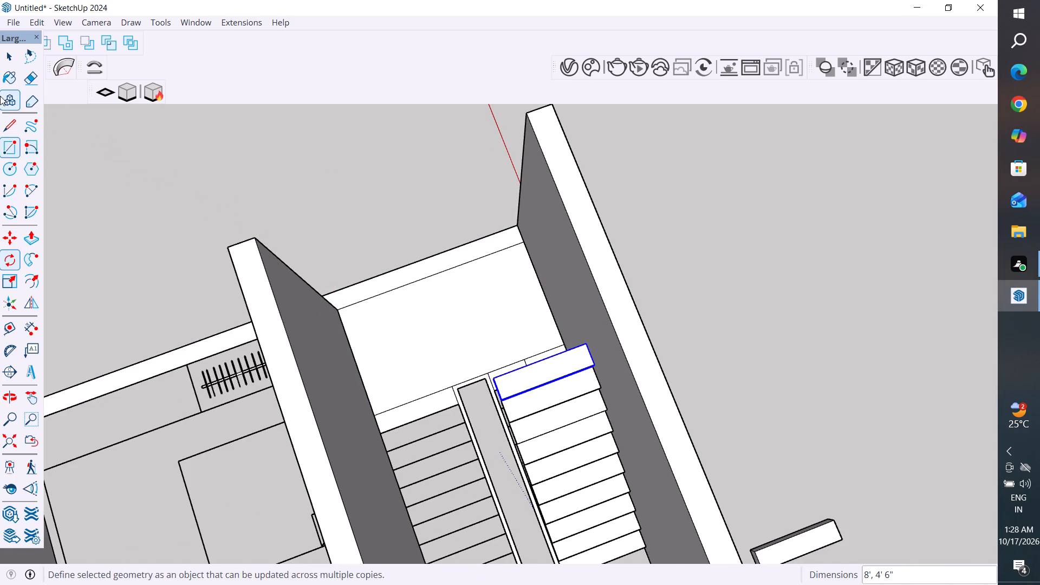
# Delete the unwanted faces at the top treads of both flights and on the railing strip between them.
pyautogui.click(14, 56)
pyautogui.click(415, 408)
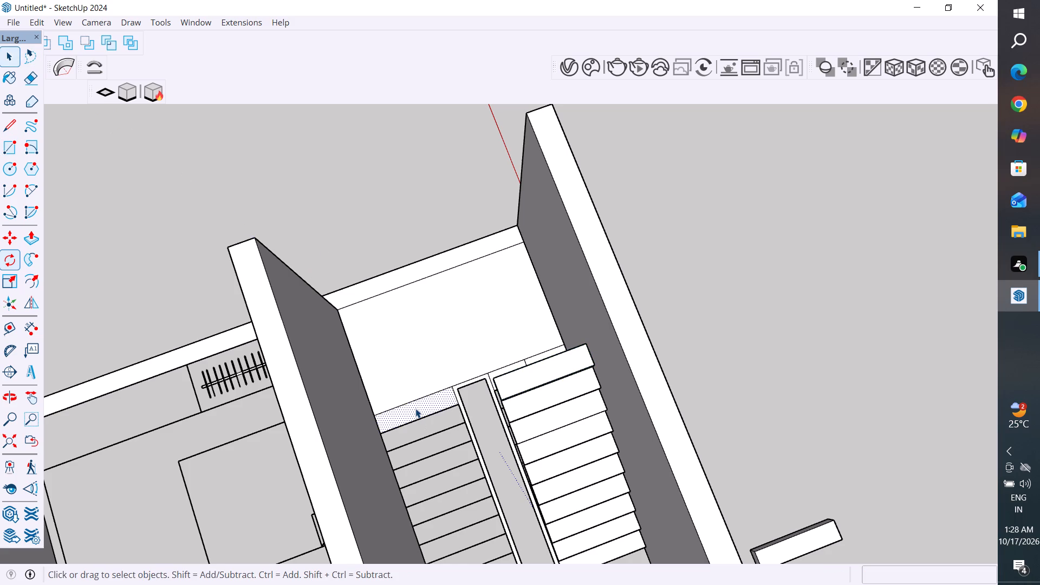
pyautogui.press('Delete')
pyautogui.scroll(-4, 592, 328)
pyautogui.moveTo(616, 356); pyautogui.dragTo(638, 445, button='middle')
pyautogui.scroll(4, 553, 330)
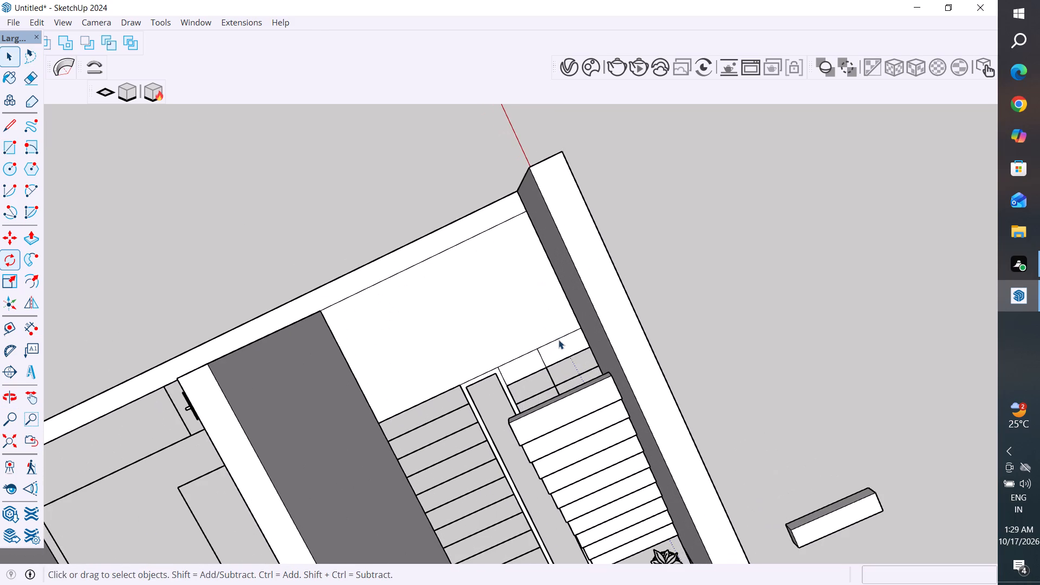
pyautogui.click(562, 342)
pyautogui.press('Delete')
pyautogui.click(542, 360)
pyautogui.click(535, 362)
pyautogui.press('Delete')
pyautogui.moveTo(529, 367); pyautogui.dragTo(502, 374)
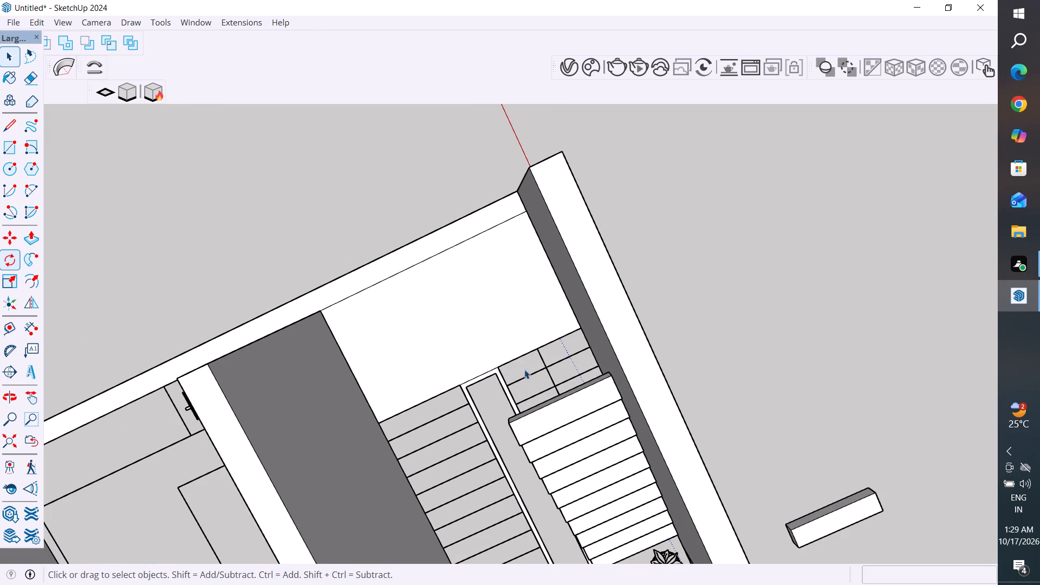
pyautogui.scroll(9, 490, 371)
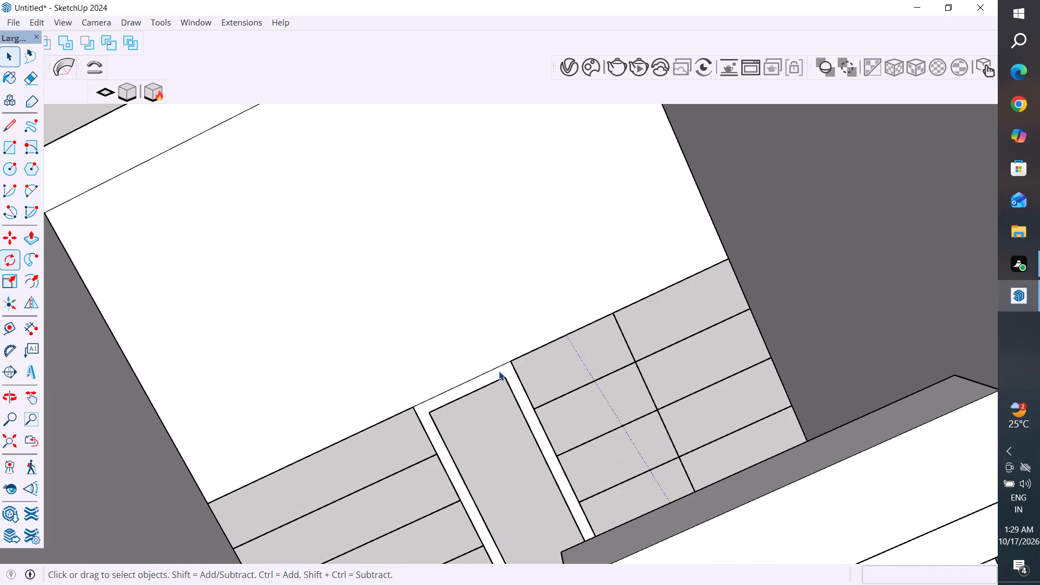
pyautogui.click(499, 371)
pyautogui.press('Delete')
# Delete the unwanted face along the outer wall strip behind the stair landing.
pyautogui.moveTo(519, 290); pyautogui.dragTo(525, 266)
pyautogui.click(528, 264)
pyautogui.scroll(-11, 627, 357)
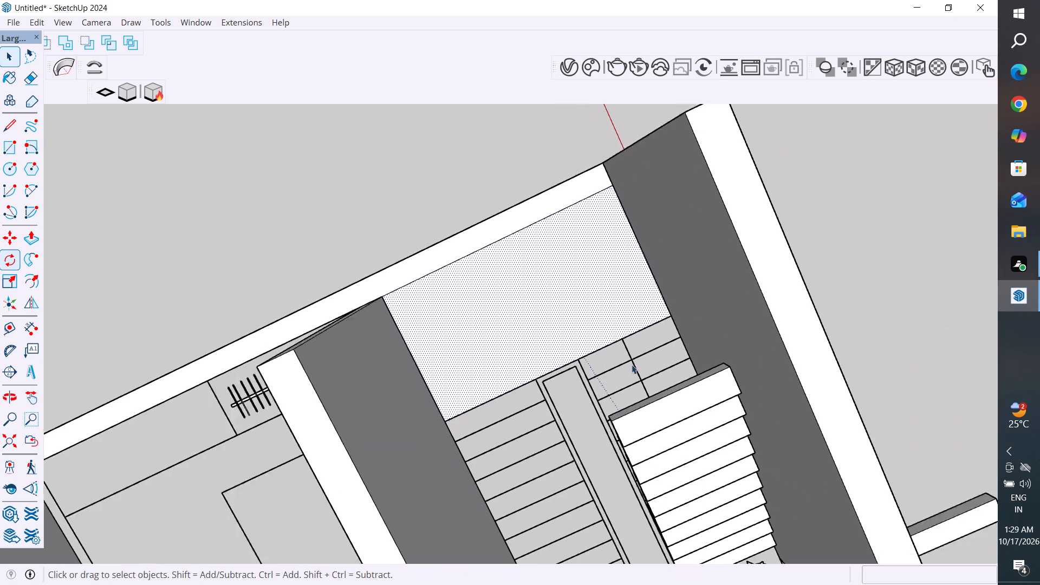
pyautogui.moveTo(729, 205); pyautogui.dragTo(940, 229, button='middle')
pyautogui.moveTo(768, 277); pyautogui.dragTo(737, 279)
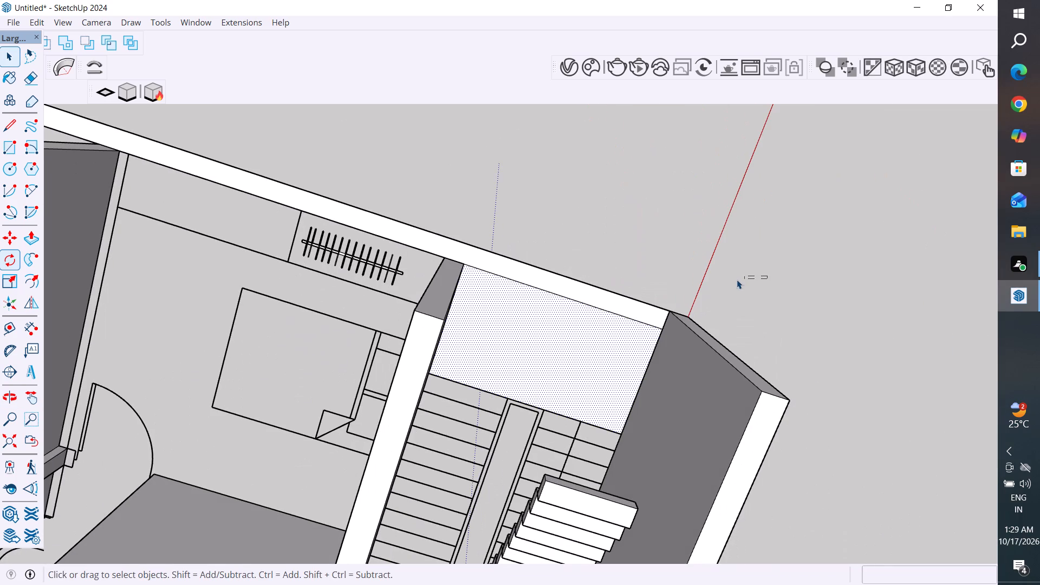
pyautogui.click(734, 279)
pyautogui.moveTo(737, 279); pyautogui.dragTo(736, 279)
pyautogui.click(783, 257)
pyautogui.click(626, 311)
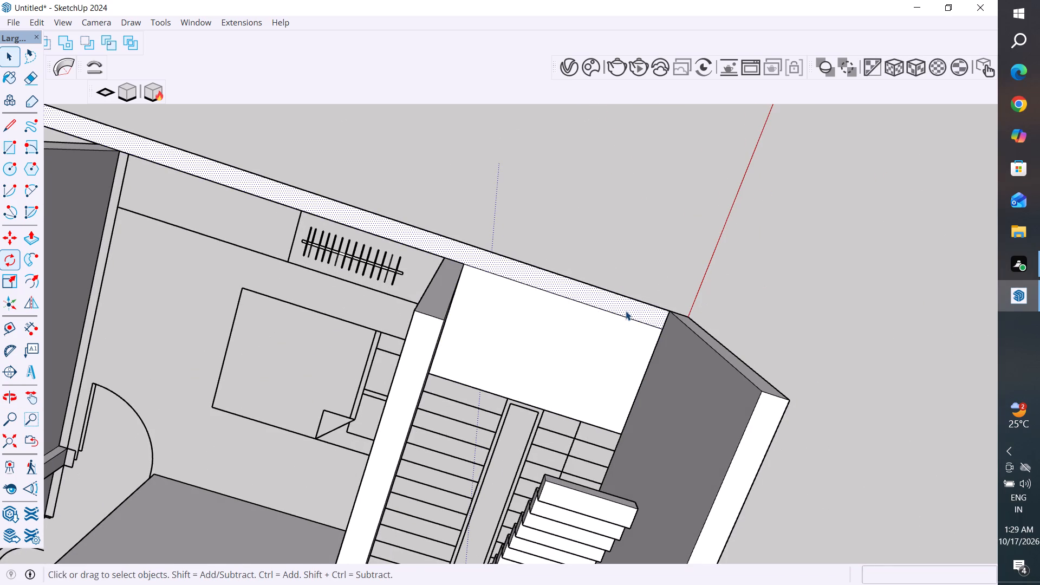
pyautogui.press('Delete')
# Copy the rectangular landing face about 9' 3 5/8" from its outer corner to the open ground outside the house.
pyautogui.scroll(-6, 664, 342)
pyautogui.moveTo(751, 327); pyautogui.dragTo(635, 167, button='middle')
pyautogui.click(591, 289)
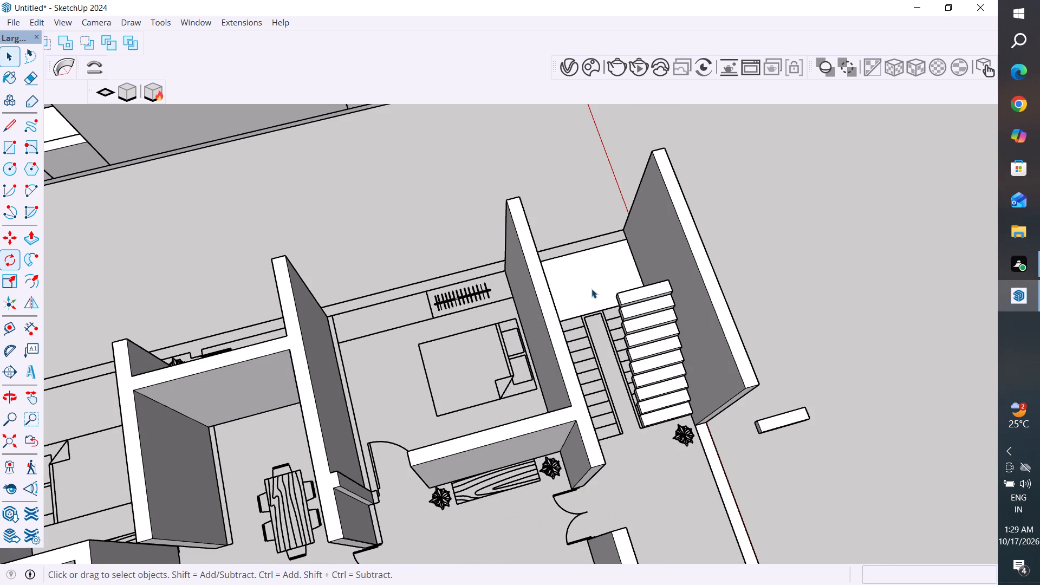
pyautogui.moveTo(794, 380); pyautogui.dragTo(114, 471, button='middle')
pyautogui.scroll(-5, 521, 419)
pyautogui.moveTo(484, 478); pyautogui.dragTo(543, 343, button='middle')
pyautogui.scroll(4, 382, 435)
pyautogui.press('m')
pyautogui.scroll(1, 509, 410)
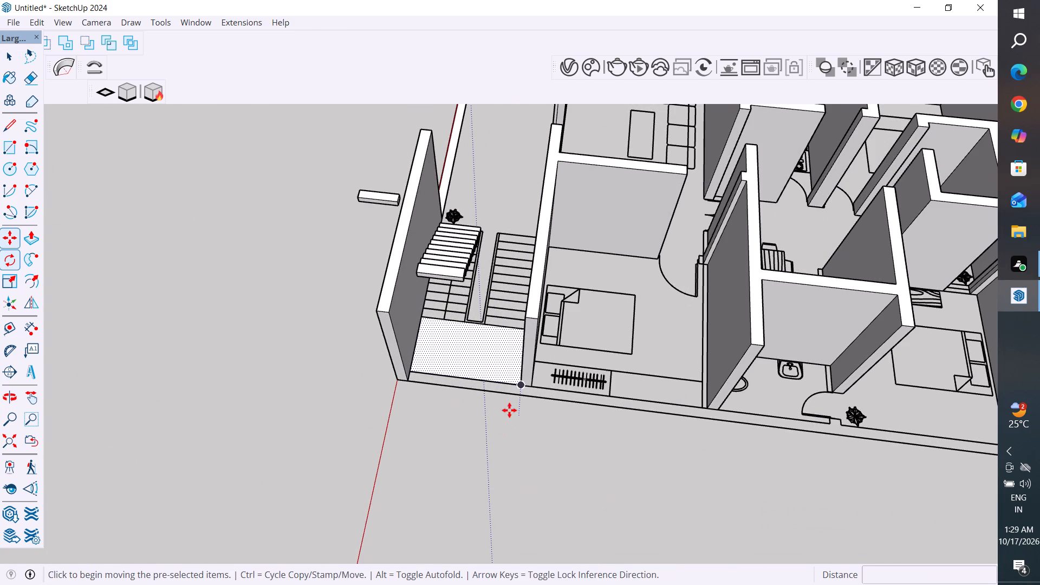
pyautogui.scroll(2, 509, 410)
pyautogui.click(525, 376)
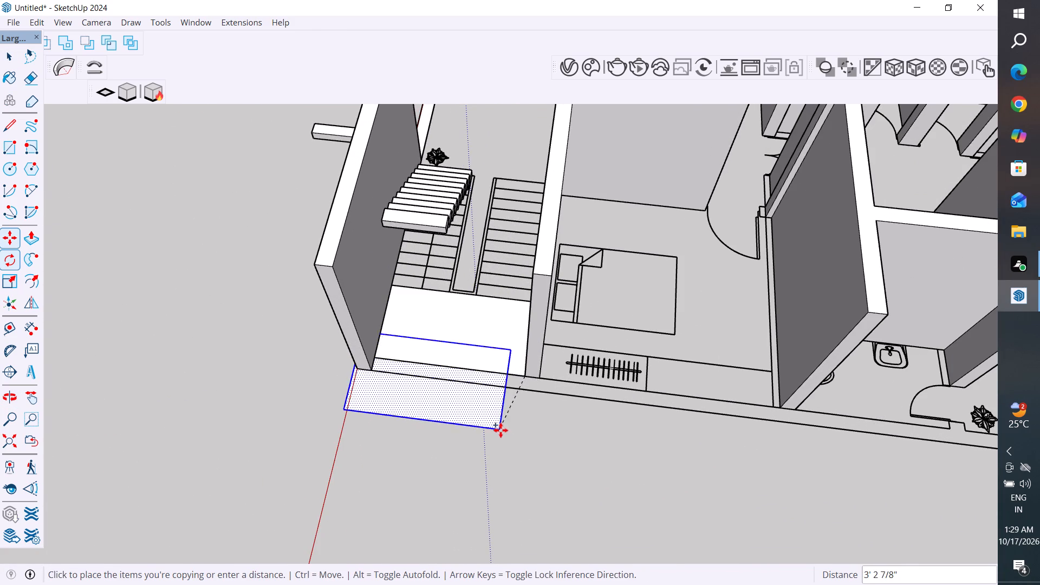
pyautogui.scroll(-4, 543, 408)
pyautogui.click(518, 509)
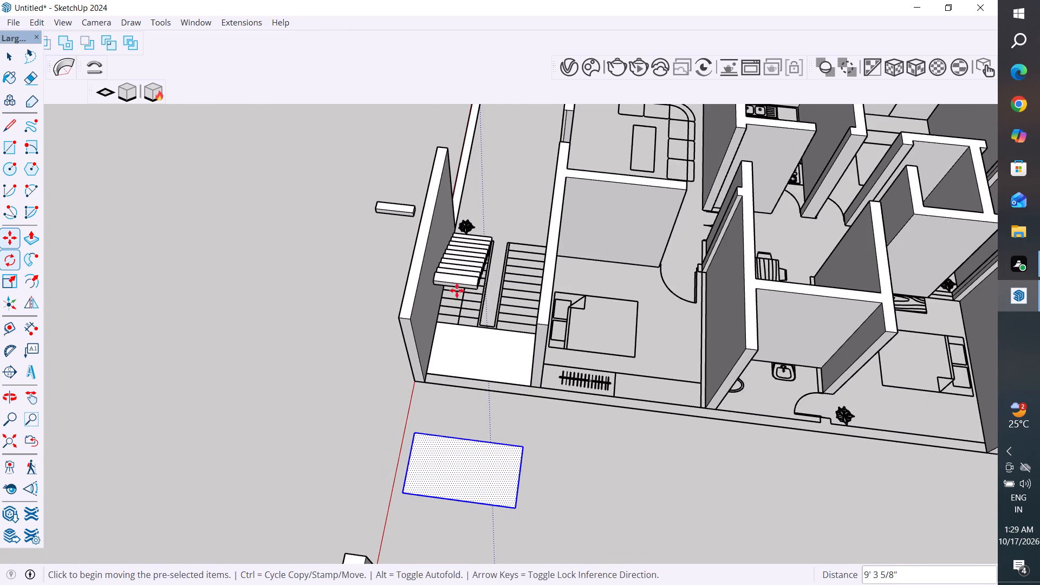
# Extrude the copied landing face upward 10" into a slab.
pyautogui.click(15, 59)
pyautogui.scroll(-4, 393, 386)
pyautogui.moveTo(420, 394); pyautogui.dragTo(636, 385, button='middle')
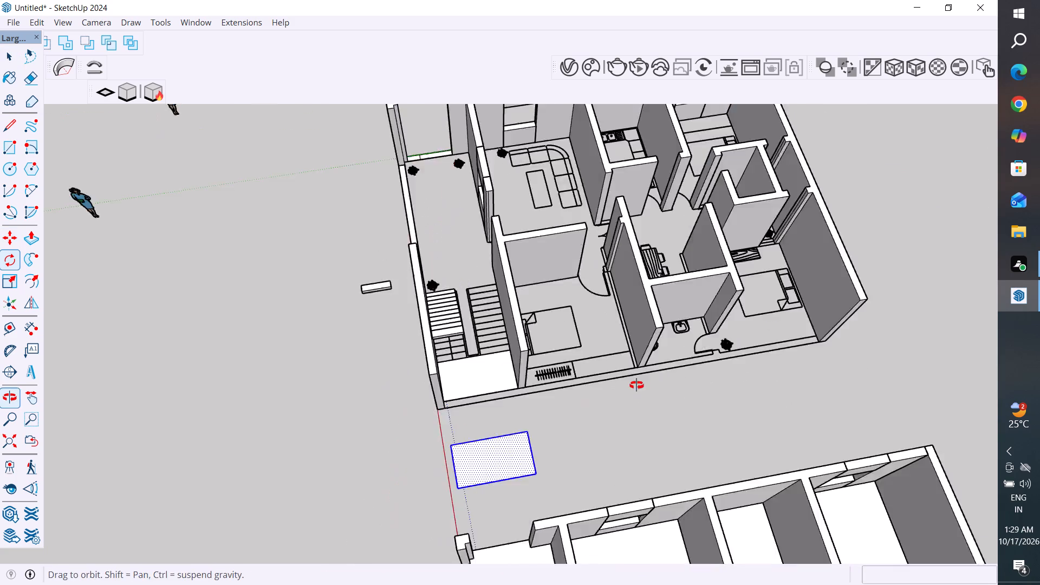
pyautogui.moveTo(636, 385); pyautogui.dragTo(641, 383, button='middle')
pyautogui.scroll(4, 564, 494)
pyautogui.moveTo(566, 490); pyautogui.dragTo(778, 461, button='middle')
pyautogui.scroll(3, 764, 353)
pyautogui.moveTo(764, 353); pyautogui.dragTo(844, 315, button='middle')
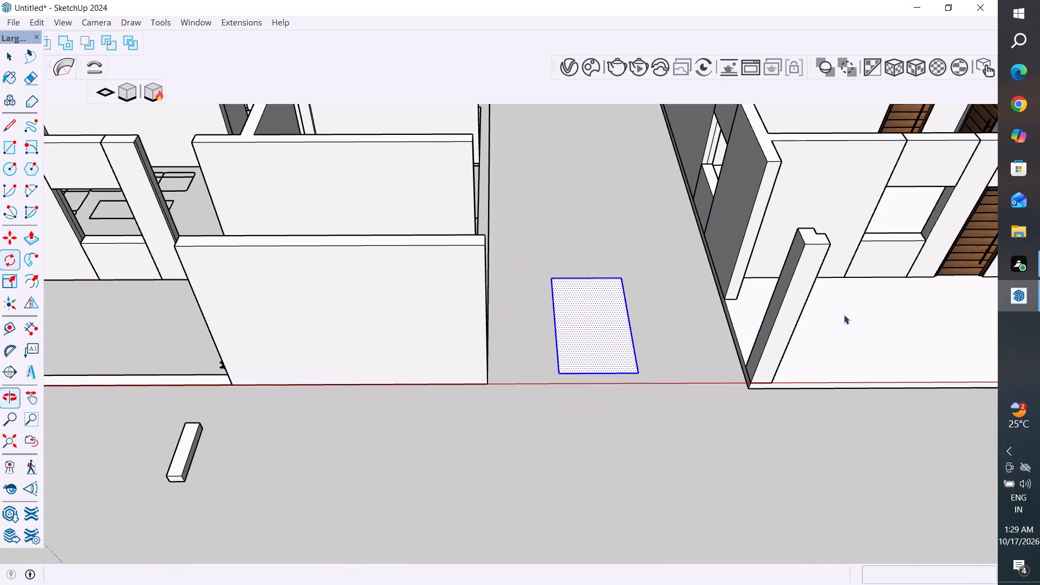
pyautogui.click(34, 235)
pyautogui.scroll(4, 699, 425)
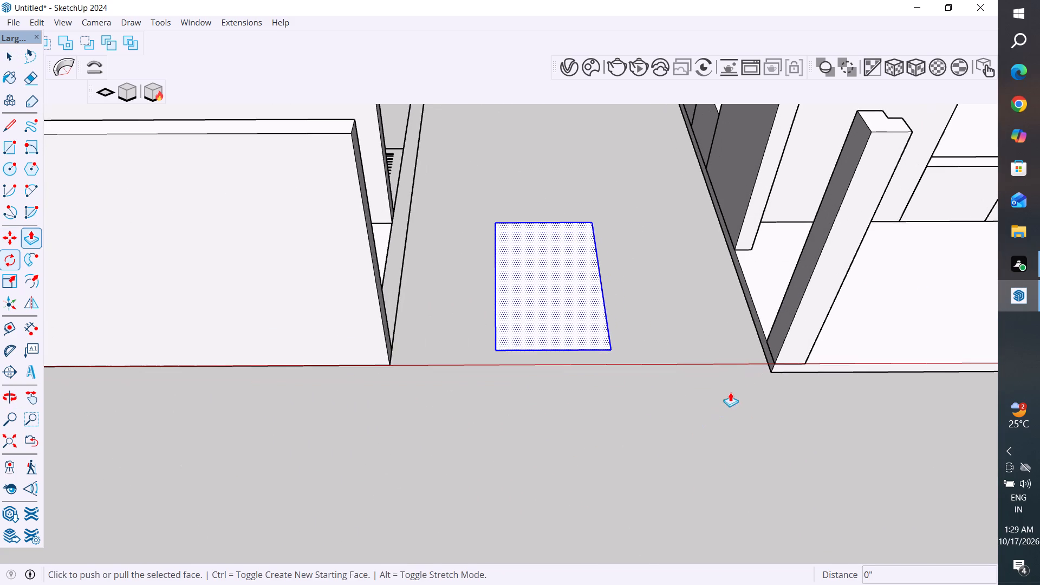
pyautogui.moveTo(730, 390); pyautogui.dragTo(734, 395, button='middle')
pyautogui.scroll(3, 660, 154)
pyautogui.moveTo(628, 343); pyautogui.dragTo(629, 262, button='middle')
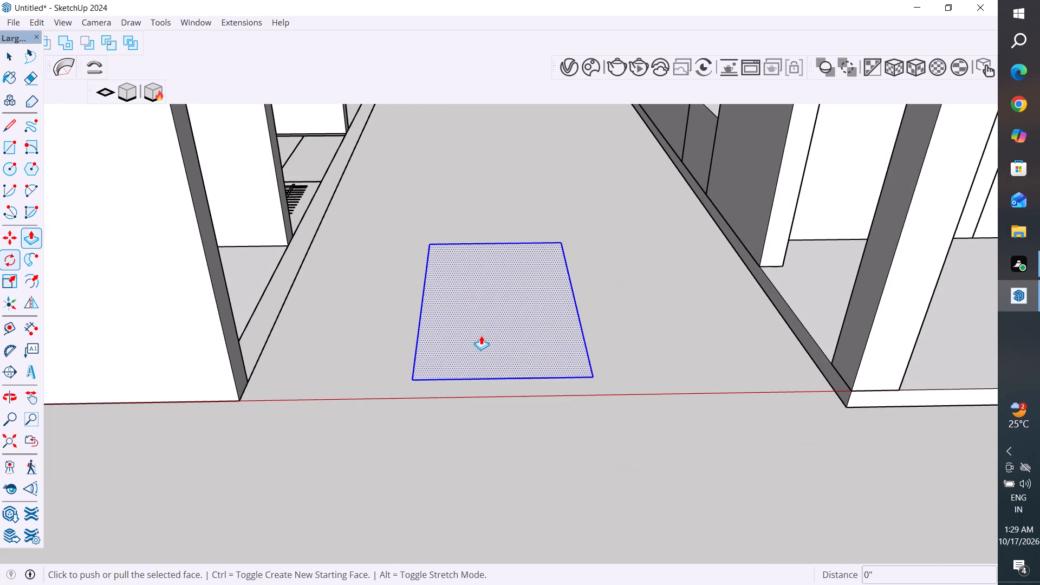
pyautogui.click(481, 335)
pyautogui.write('10"')
pyautogui.press('Return')
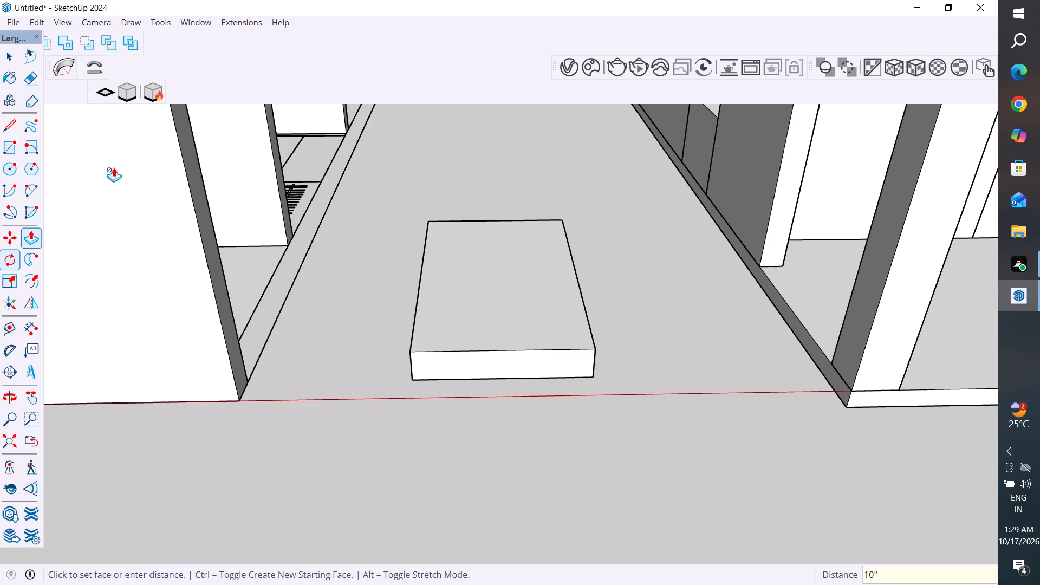
# Group all the geometry of the extruded landing slab.
pyautogui.click(7, 53)
pyautogui.click(430, 373)
pyautogui.tripleClick(440, 372)
pyautogui.click(440, 372)
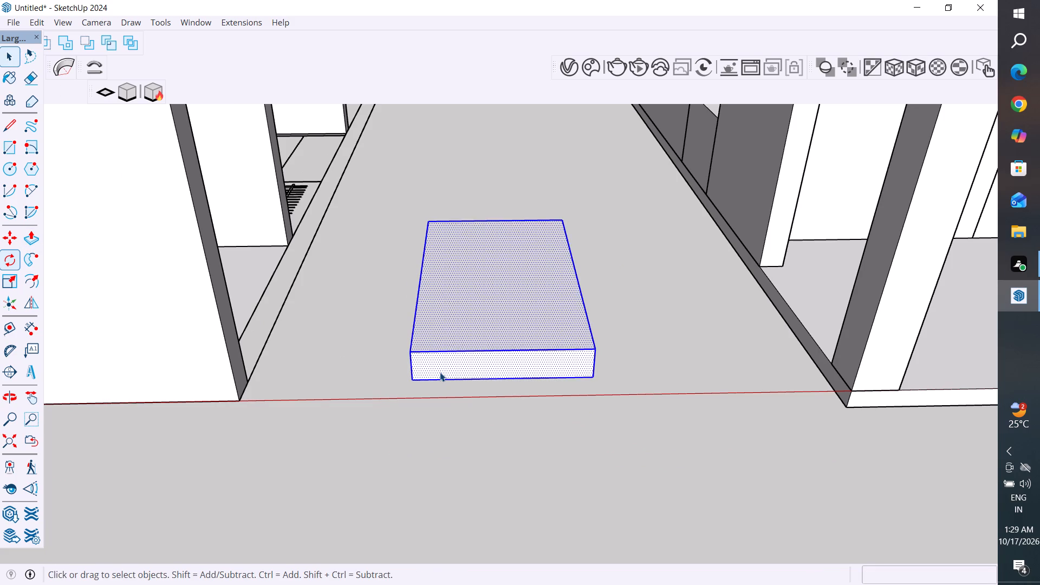
pyautogui.rightClick(440, 372)
pyautogui.click(500, 126)
# Examine the landing slab, staircase and house floor models from several angles.
pyautogui.scroll(-10, 532, 459)
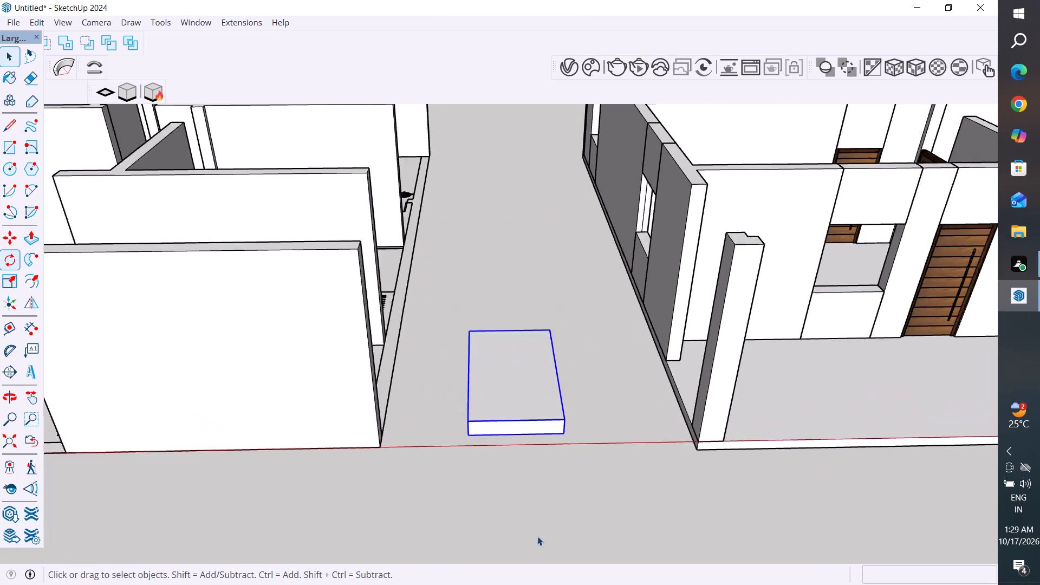
pyautogui.moveTo(619, 510); pyautogui.dragTo(640, 584, button='middle')
pyautogui.scroll(3, 588, 505)
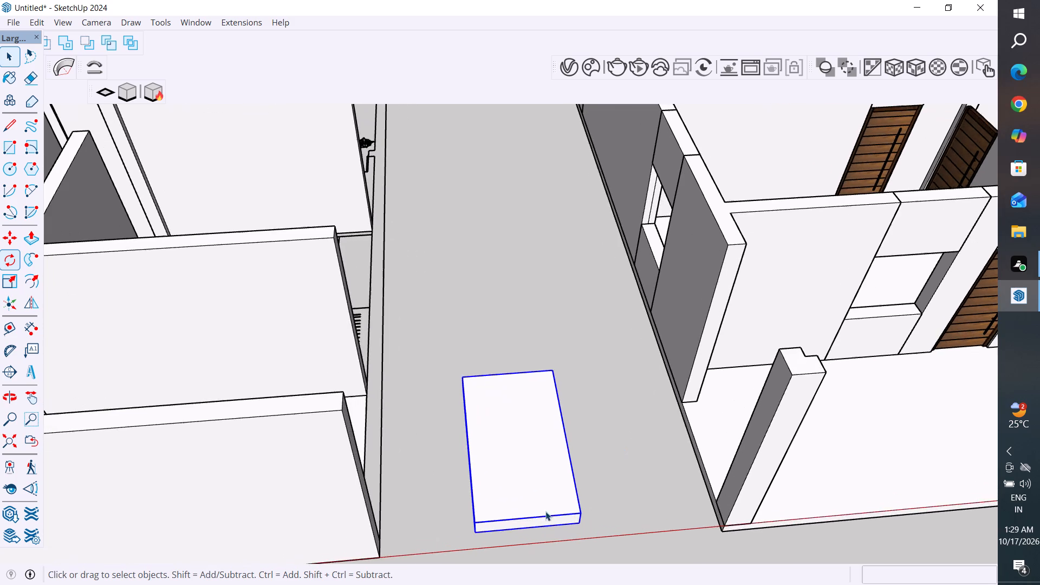
pyautogui.moveTo(607, 479); pyautogui.dragTo(250, 514, button='middle')
pyautogui.scroll(-6, 464, 549)
pyautogui.moveTo(498, 367); pyautogui.dragTo(282, 414, button='middle')
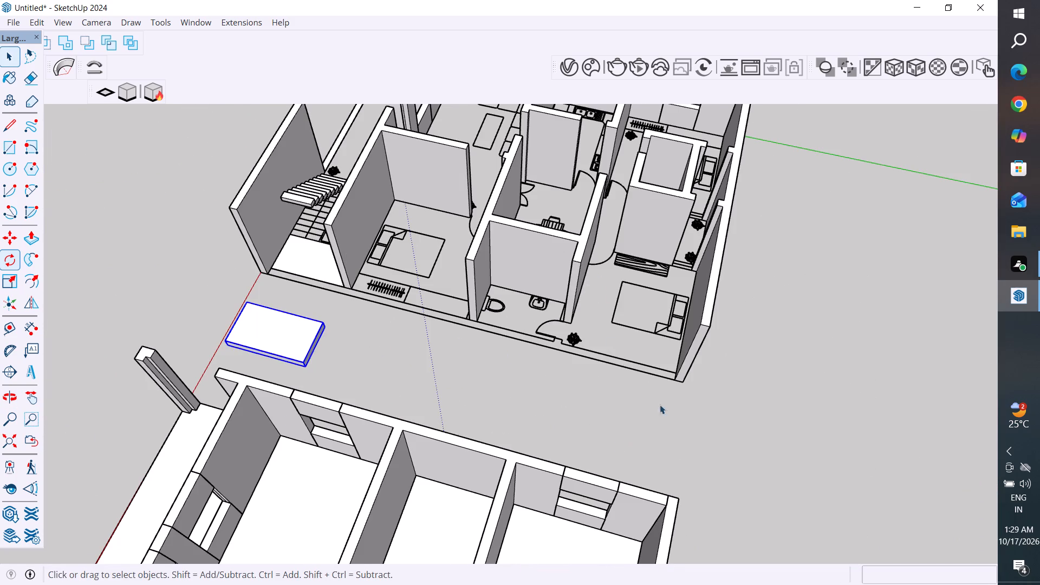
pyautogui.scroll(-4, 729, 381)
pyautogui.moveTo(776, 333); pyautogui.dragTo(422, 525, button='middle')
pyautogui.scroll(-5, 822, 134)
pyautogui.moveTo(828, 277); pyautogui.dragTo(803, 289, button='middle')
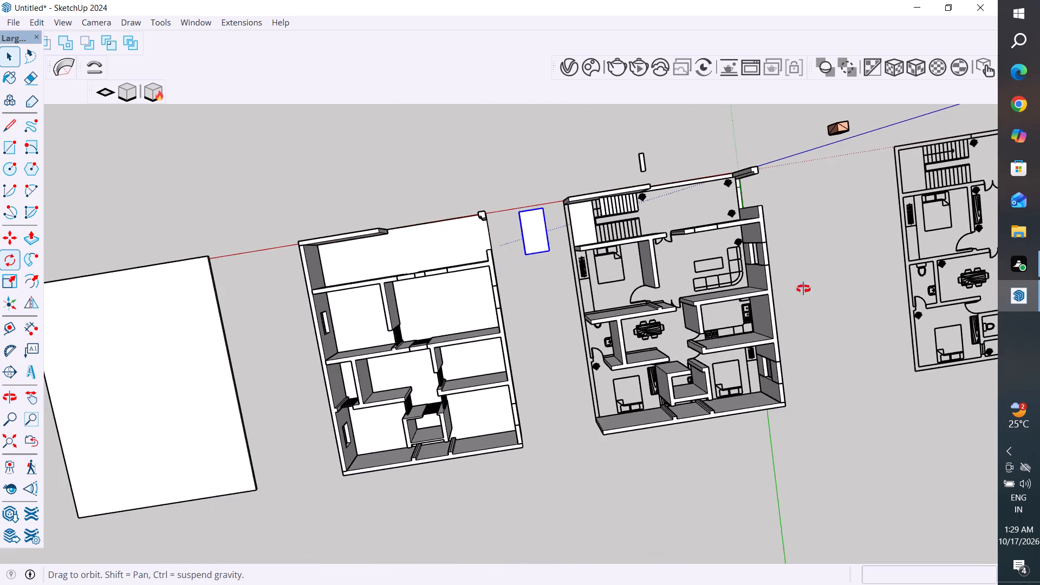
pyautogui.moveTo(803, 289); pyautogui.dragTo(672, 243, button='middle')
pyautogui.scroll(-6, 420, 250)
pyautogui.moveTo(388, 360); pyautogui.dragTo(692, 68, button='middle')
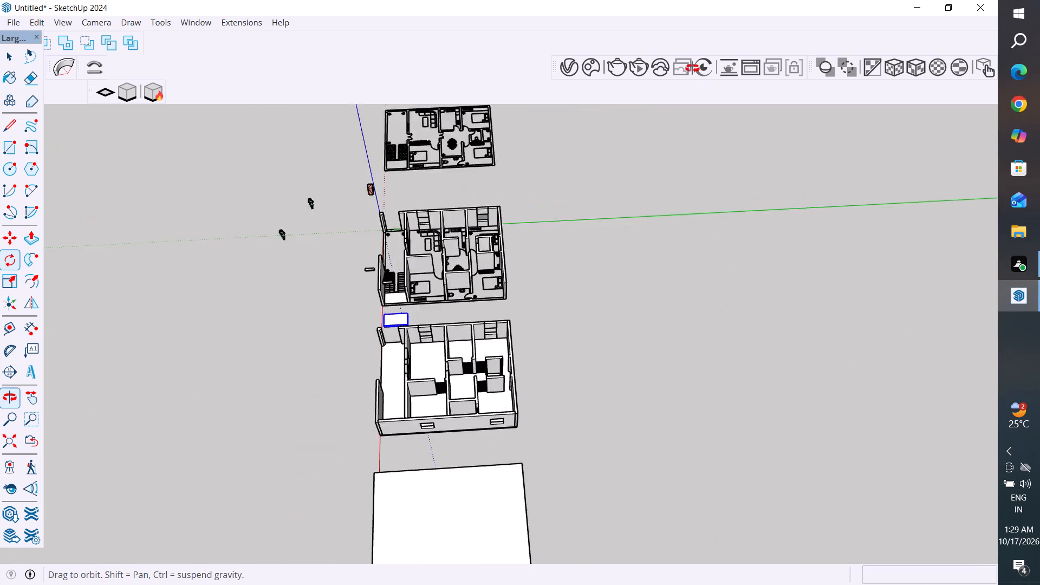
pyautogui.moveTo(692, 68); pyautogui.dragTo(691, 66, button='middle')
pyautogui.moveTo(284, 379); pyautogui.dragTo(899, 396, button='middle')
pyautogui.scroll(3, 810, 341)
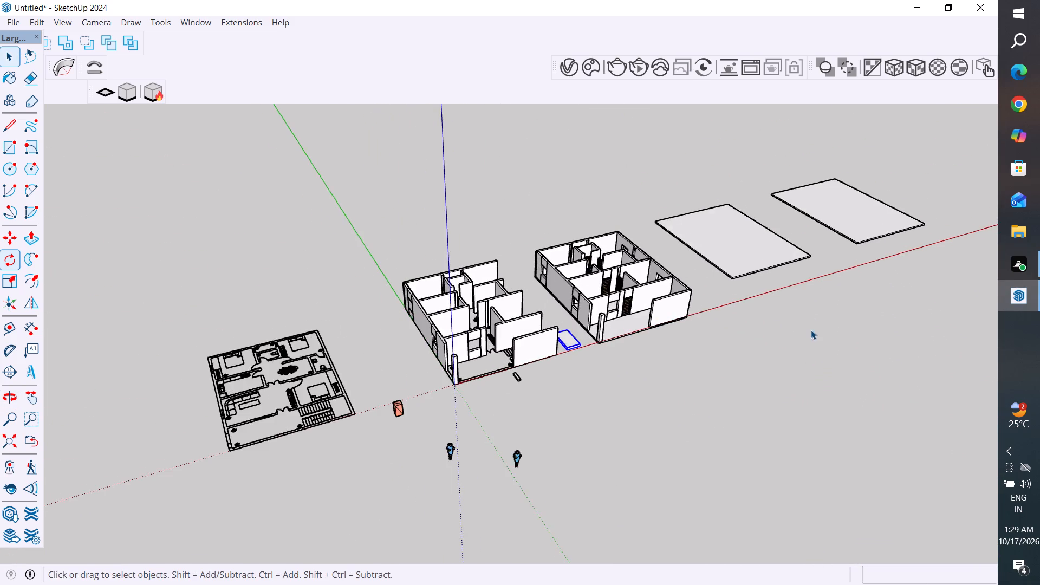
pyautogui.scroll(2, 811, 330)
pyautogui.moveTo(645, 381); pyautogui.dragTo(790, 532, button='middle')
pyautogui.scroll(-2, 560, 415)
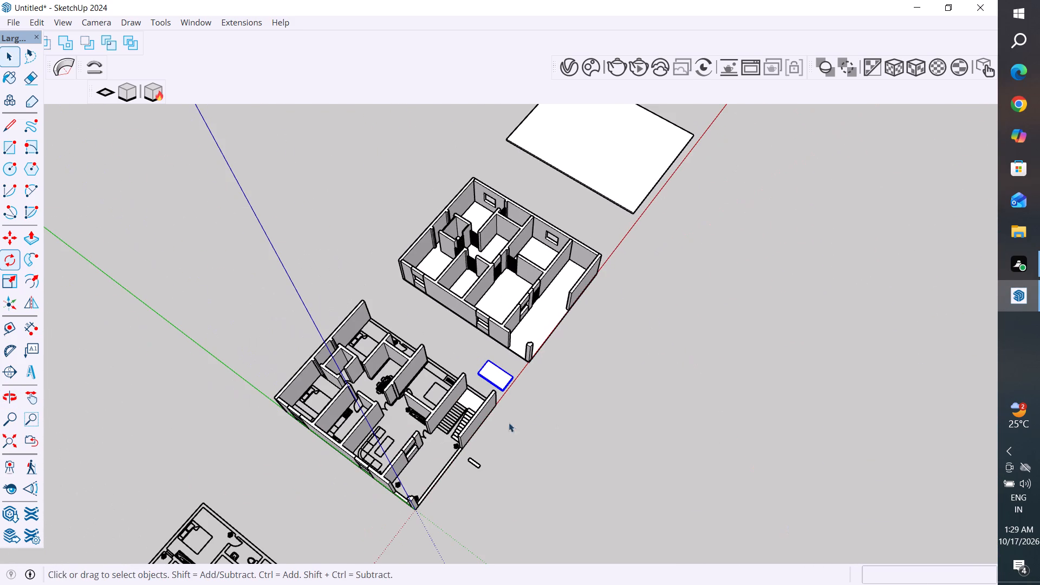
pyautogui.click(480, 422)
pyautogui.scroll(8, 463, 407)
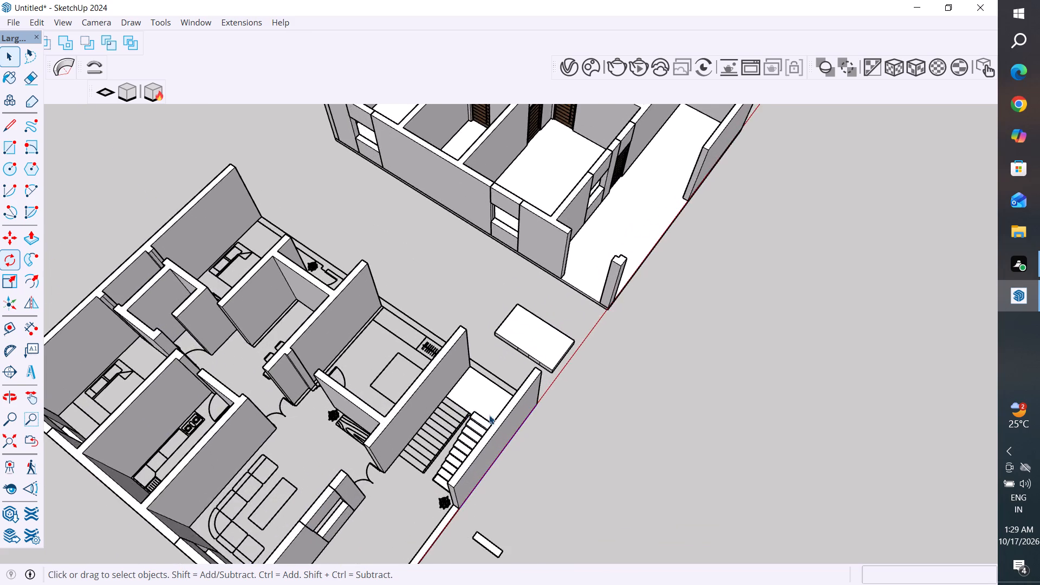
pyautogui.moveTo(497, 420); pyautogui.dragTo(529, 342, button='middle')
pyautogui.scroll(1, 529, 360)
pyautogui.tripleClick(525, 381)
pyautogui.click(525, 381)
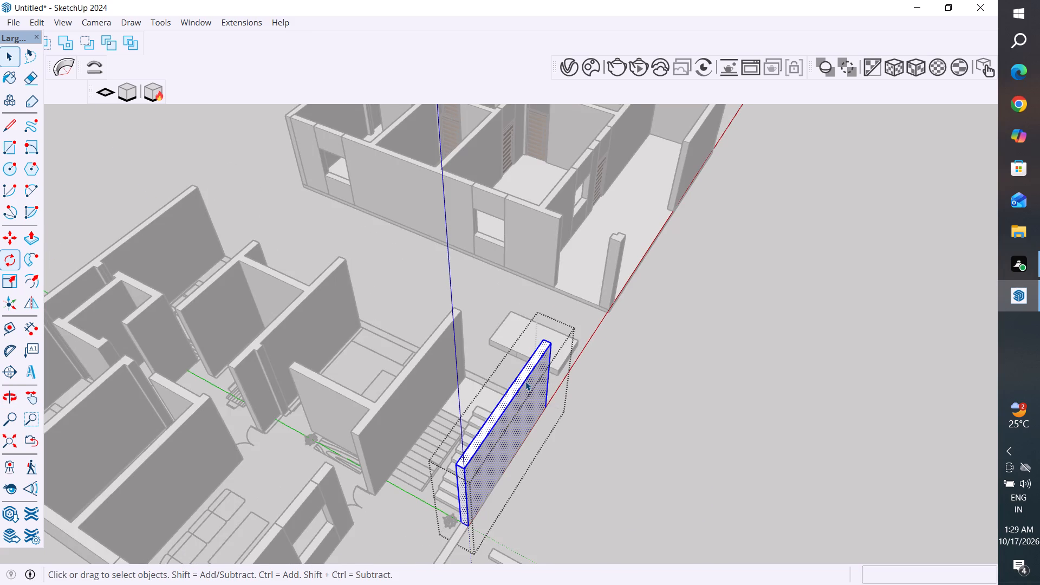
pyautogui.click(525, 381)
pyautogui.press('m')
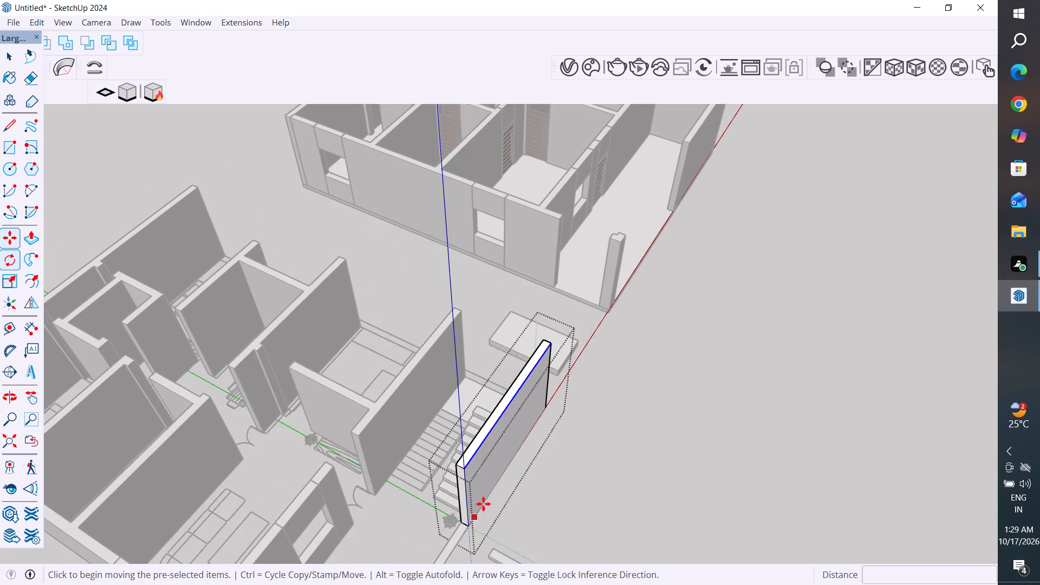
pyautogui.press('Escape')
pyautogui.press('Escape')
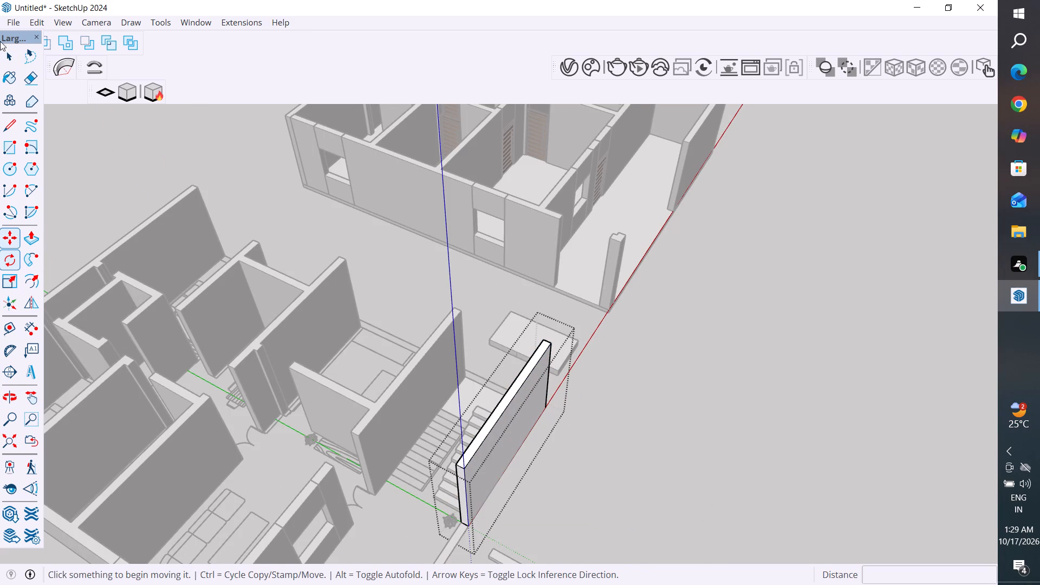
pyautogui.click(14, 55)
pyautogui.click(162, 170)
# Move the outer side wall beside the staircase away from the house onto open ground, exposing the flight.
pyautogui.click(499, 411)
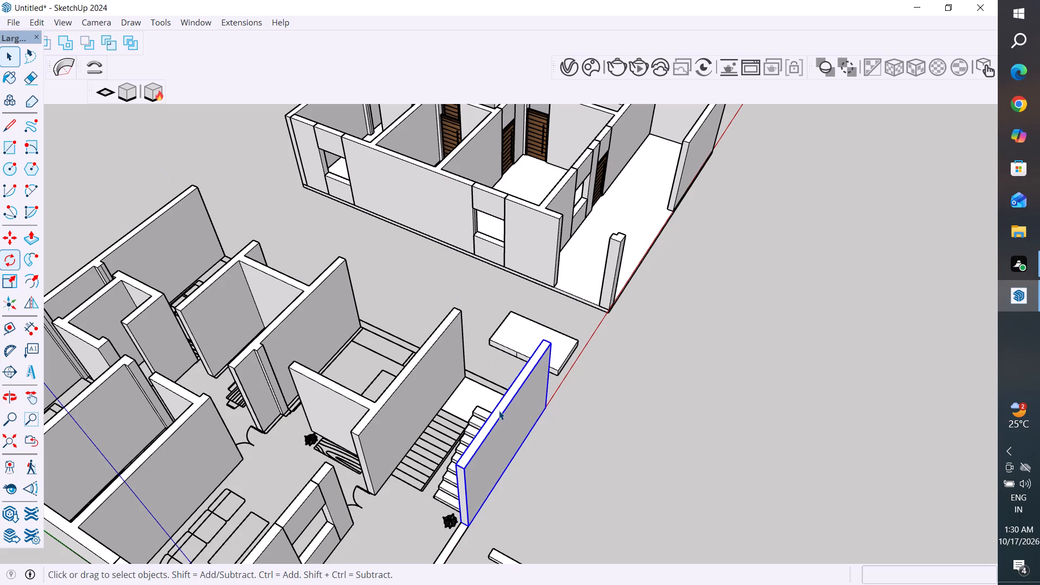
pyautogui.press('m')
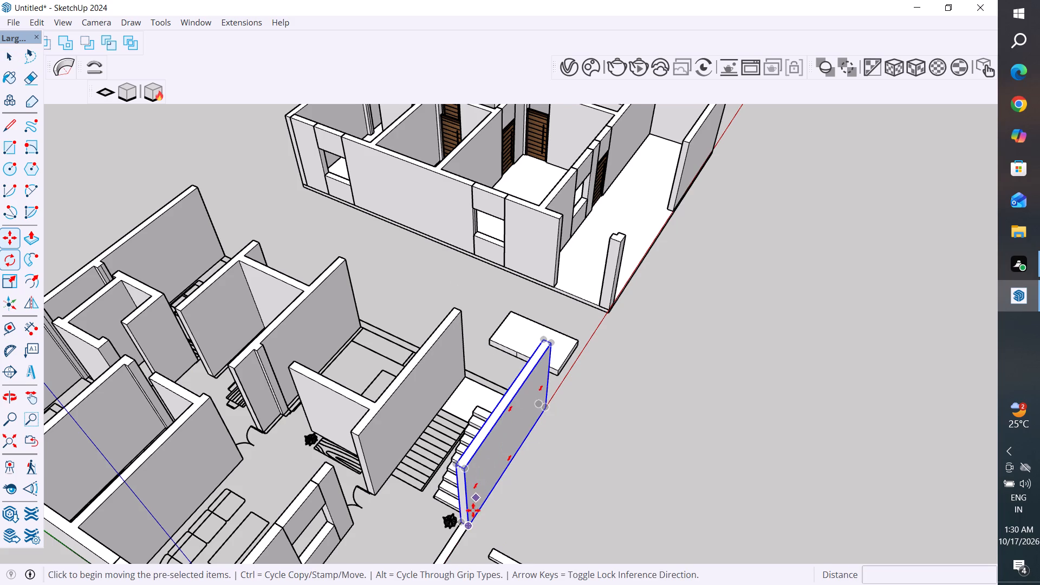
pyautogui.click(469, 524)
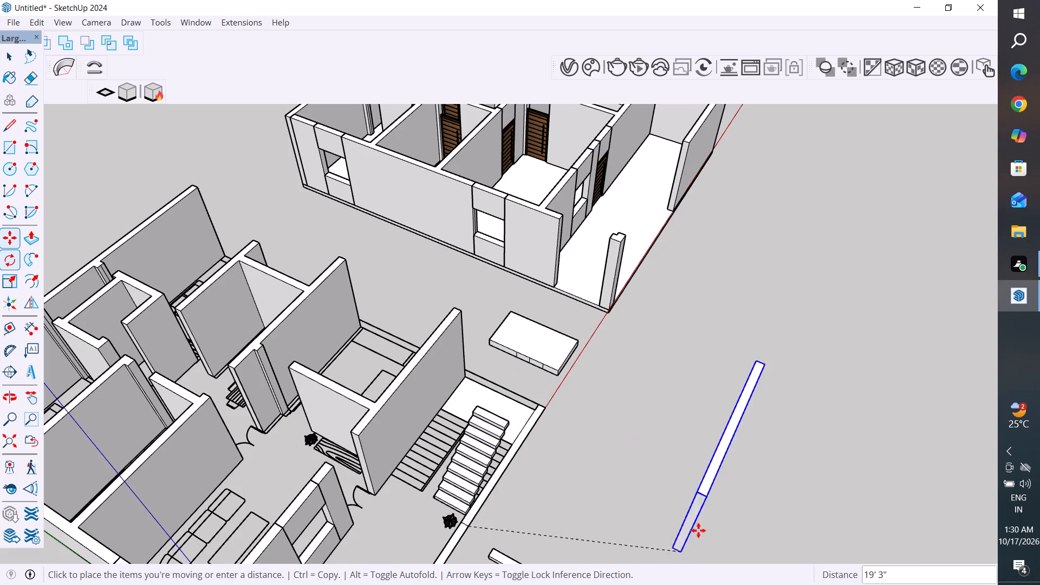
pyautogui.click(698, 528)
pyautogui.click(8, 58)
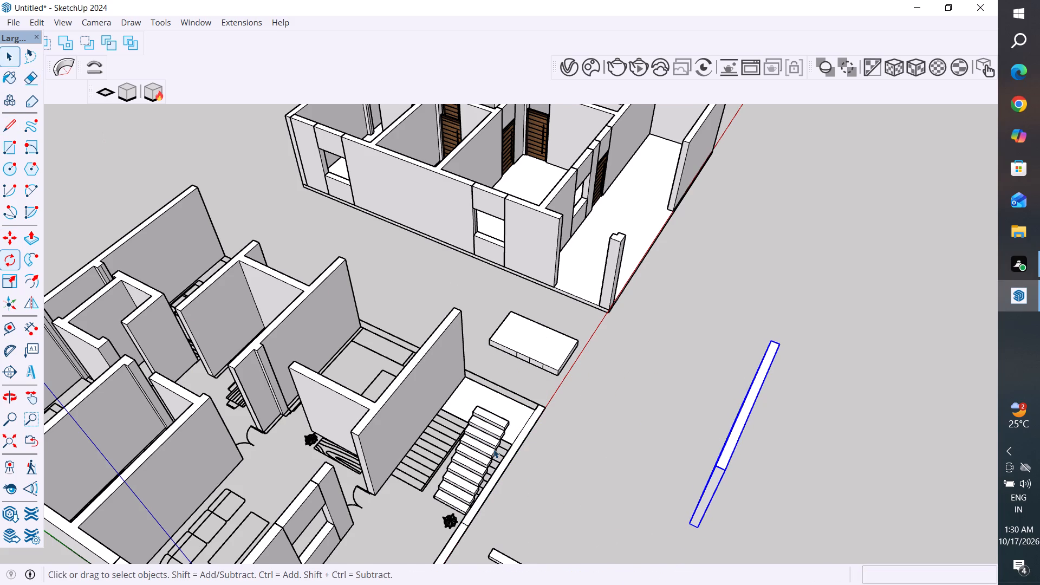
# Delete the white floor face at the head of the staircase.
pyautogui.click(581, 488)
pyautogui.scroll(4, 448, 406)
pyautogui.moveTo(540, 449); pyautogui.dragTo(399, 466, button='middle')
pyautogui.click(495, 437)
pyautogui.press('Delete')
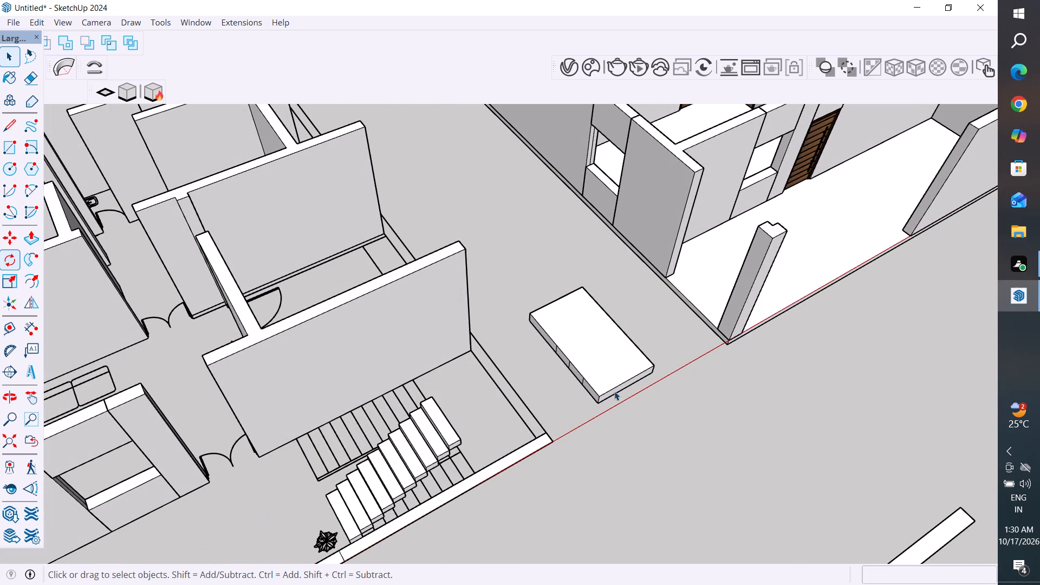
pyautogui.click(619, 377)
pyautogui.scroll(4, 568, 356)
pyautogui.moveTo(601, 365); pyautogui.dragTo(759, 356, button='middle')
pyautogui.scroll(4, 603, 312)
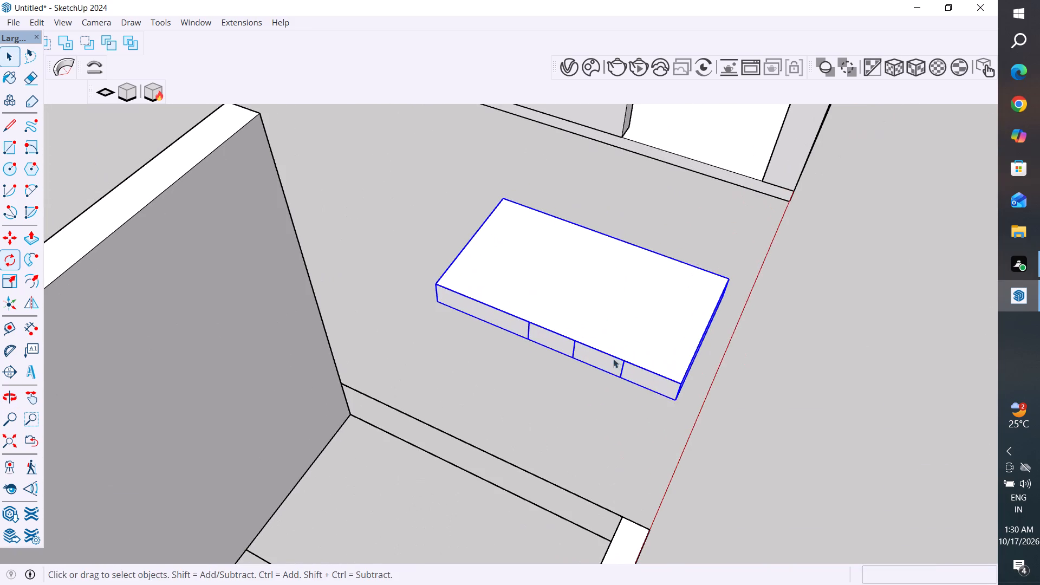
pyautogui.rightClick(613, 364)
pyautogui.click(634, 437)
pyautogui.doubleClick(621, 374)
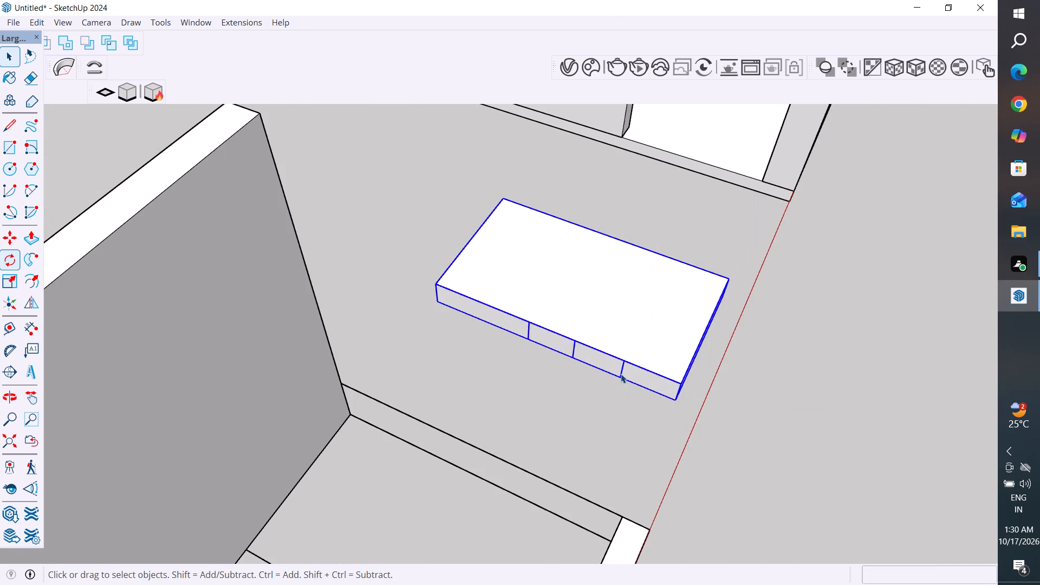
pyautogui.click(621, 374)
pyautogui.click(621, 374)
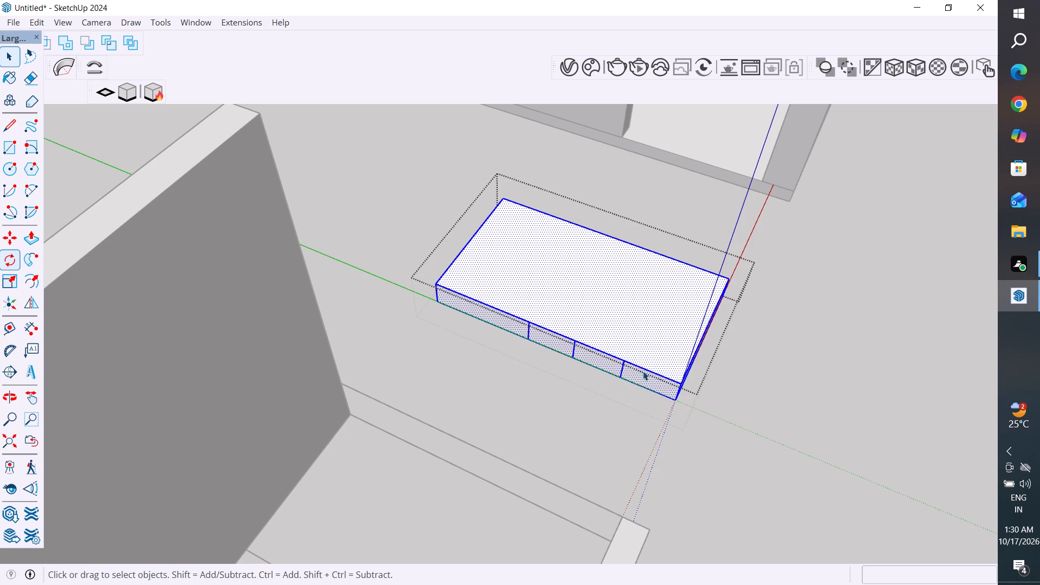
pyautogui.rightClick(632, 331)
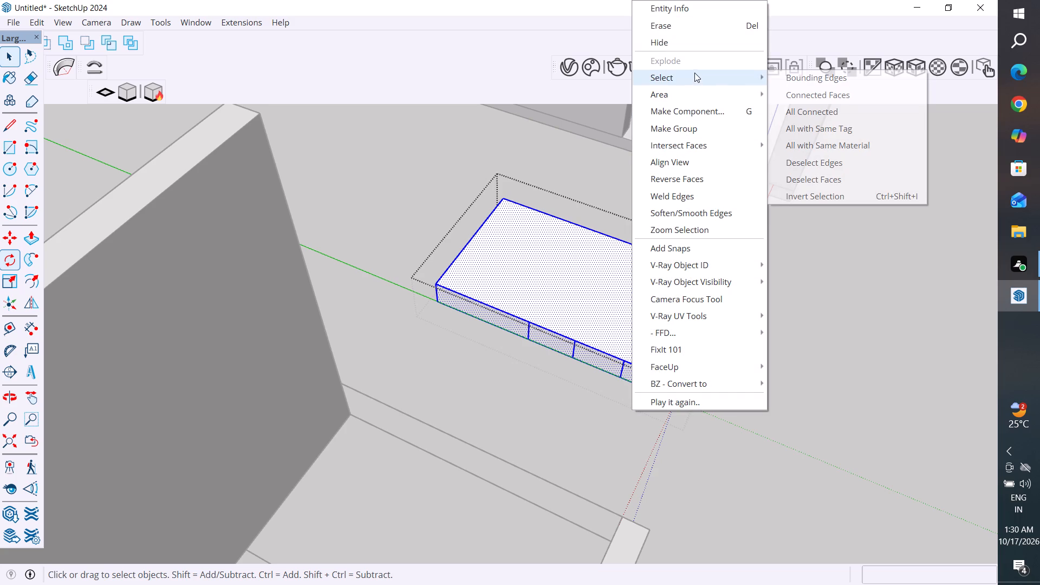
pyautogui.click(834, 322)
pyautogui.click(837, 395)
# Explode the landing slab group into loose geometry.
pyautogui.click(606, 307)
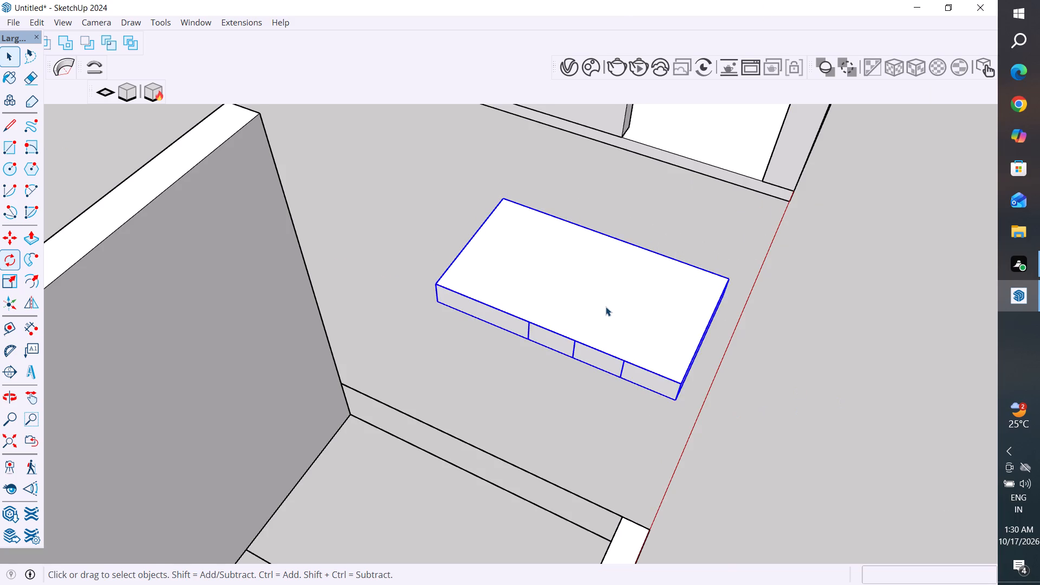
pyautogui.rightClick(606, 307)
pyautogui.click(665, 93)
pyautogui.click(785, 362)
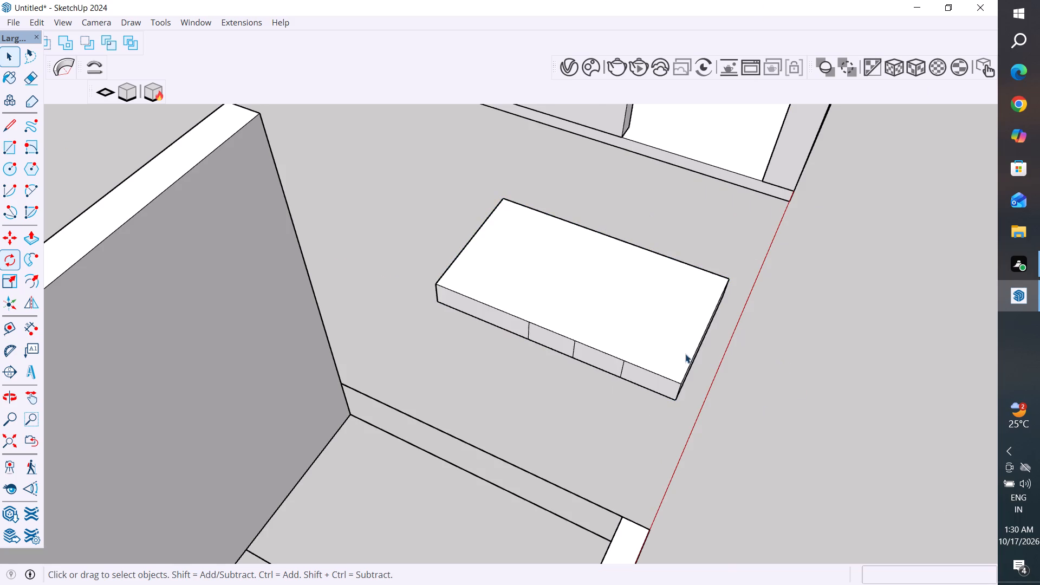
# Delete the three short vertical edges dividing the landing slab's long side face.
pyautogui.scroll(5, 636, 364)
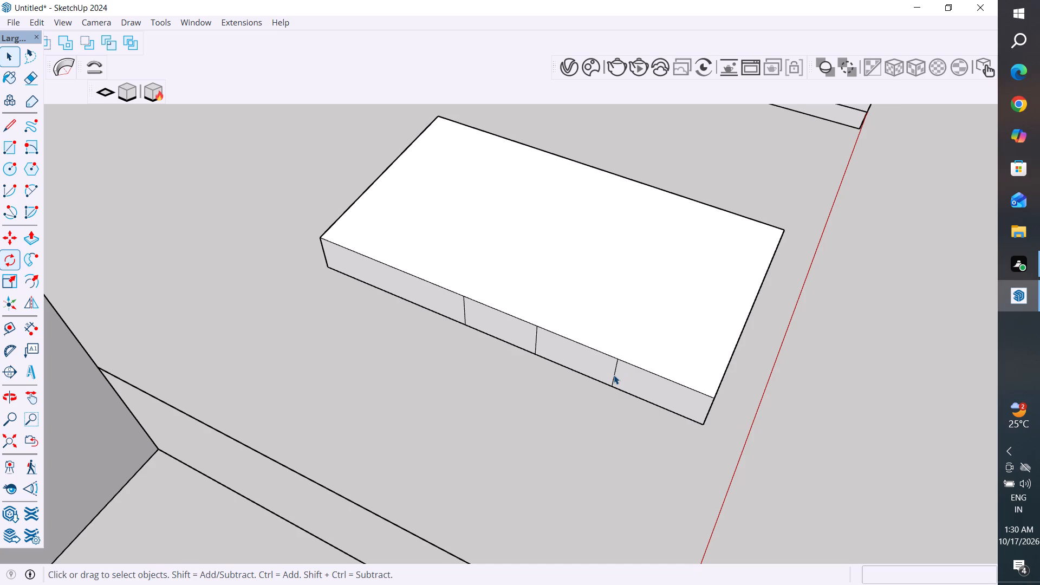
pyautogui.click(614, 375)
pyautogui.press('Delete')
pyautogui.click(536, 340)
pyautogui.press('Delete')
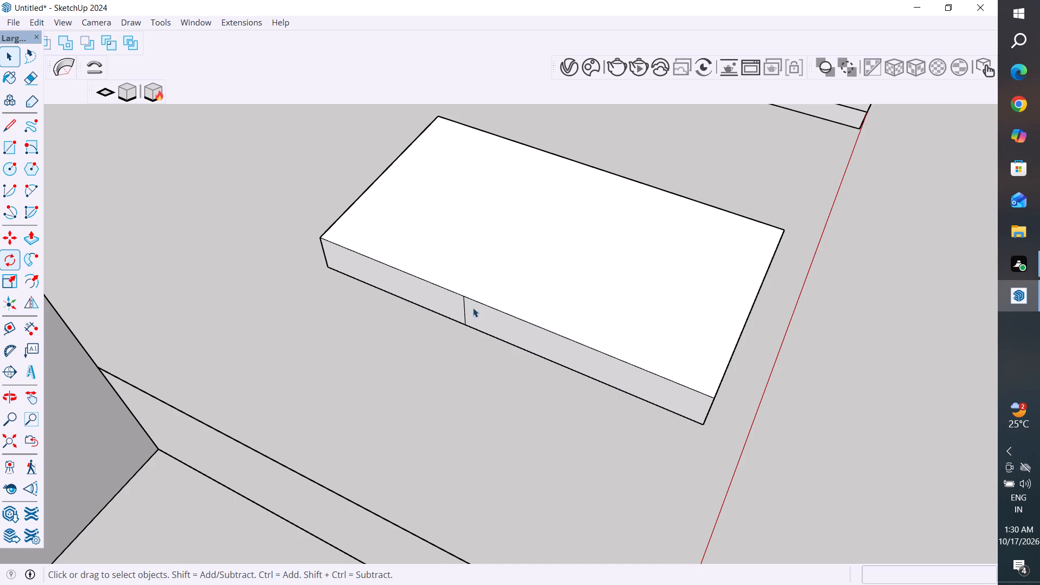
pyautogui.click(464, 306)
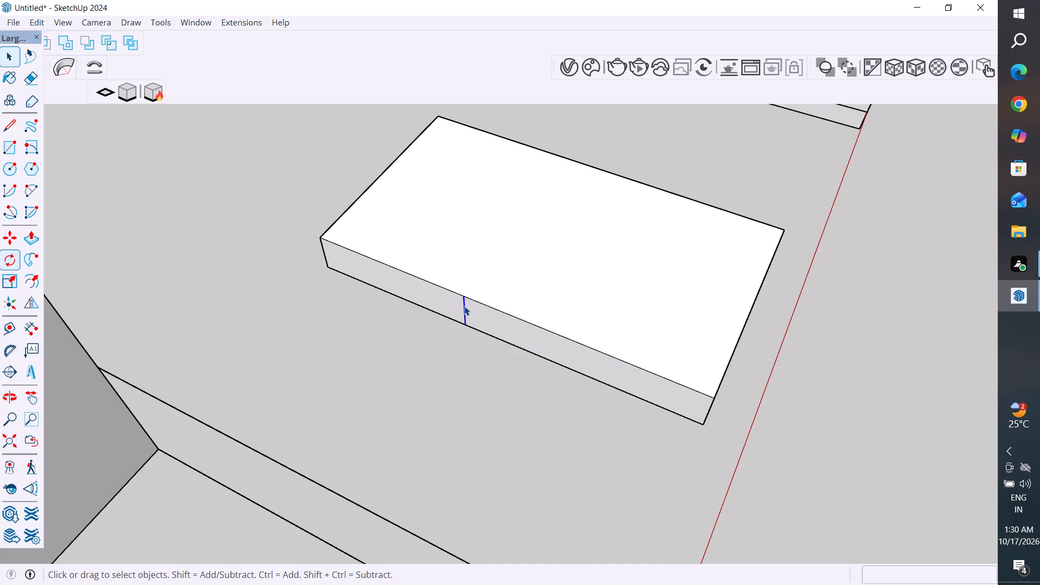
pyautogui.press('Delete')
pyautogui.rightClick(560, 300)
pyautogui.click(821, 465)
# Select all the cleaned landing slab geometry and make it a group again.
pyautogui.scroll(-6, 803, 426)
pyautogui.moveTo(843, 459); pyautogui.dragTo(861, 505, button='middle')
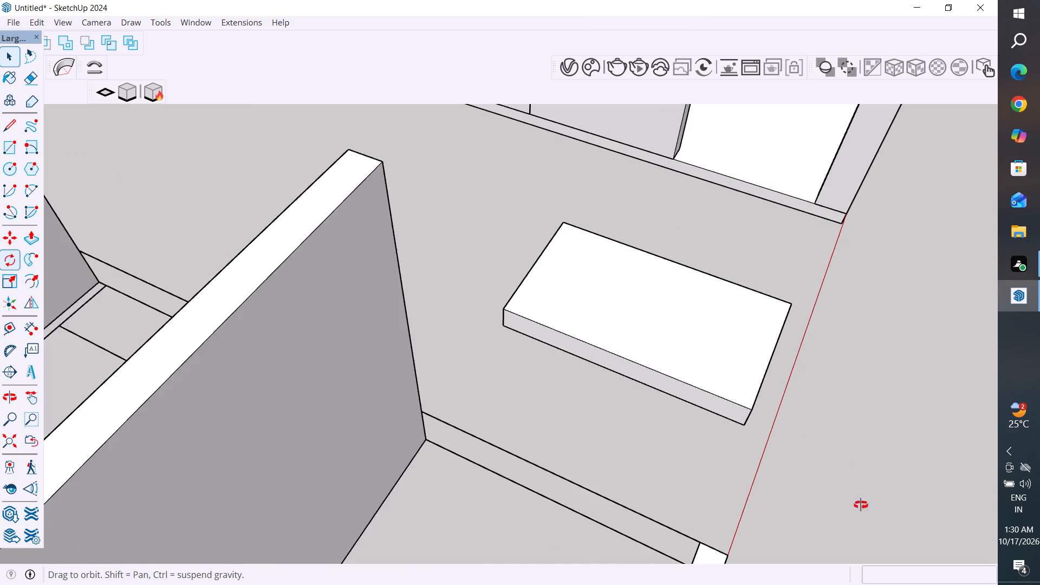
pyautogui.moveTo(861, 505); pyautogui.dragTo(894, 549, button='middle')
pyautogui.scroll(-5, 810, 333)
pyautogui.moveTo(843, 352); pyautogui.dragTo(896, 370, button='middle')
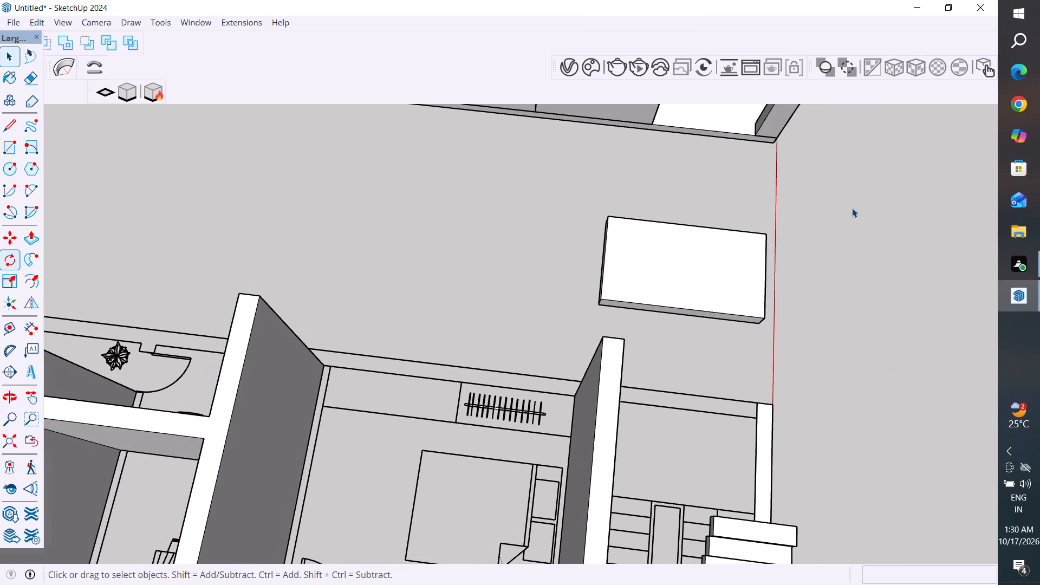
pyautogui.moveTo(852, 208); pyautogui.dragTo(526, 333)
pyautogui.click(769, 380)
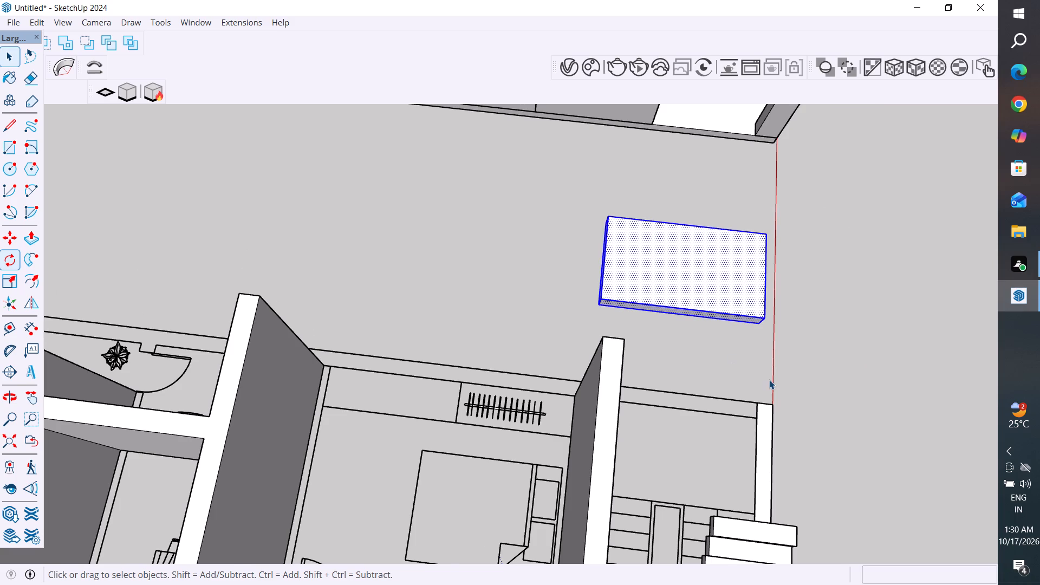
pyautogui.moveTo(724, 422); pyautogui.dragTo(777, 442, button='middle')
pyautogui.moveTo(797, 152); pyautogui.dragTo(530, 283)
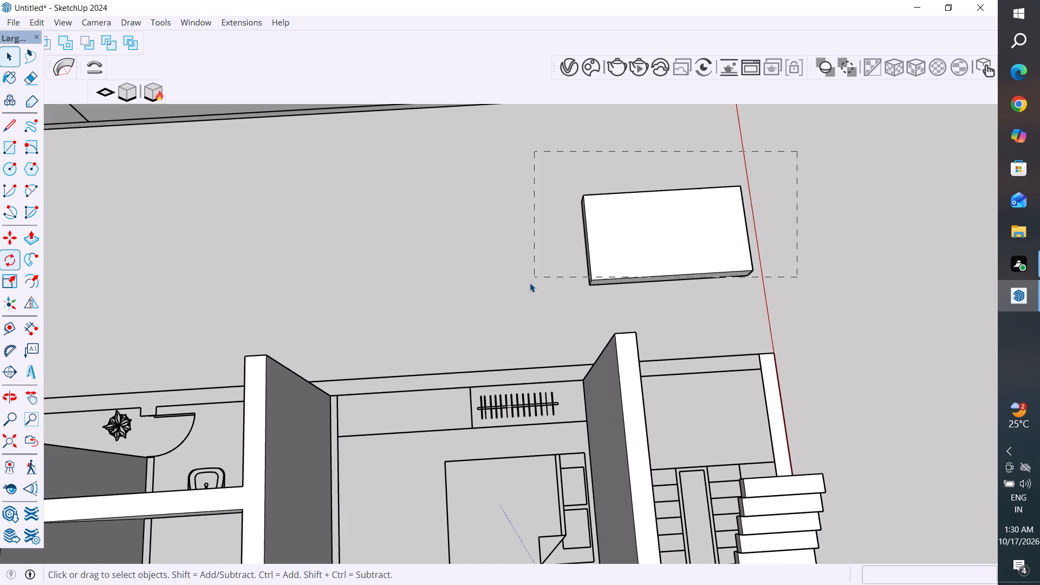
pyautogui.moveTo(530, 283); pyautogui.dragTo(519, 299)
pyautogui.rightClick(640, 245)
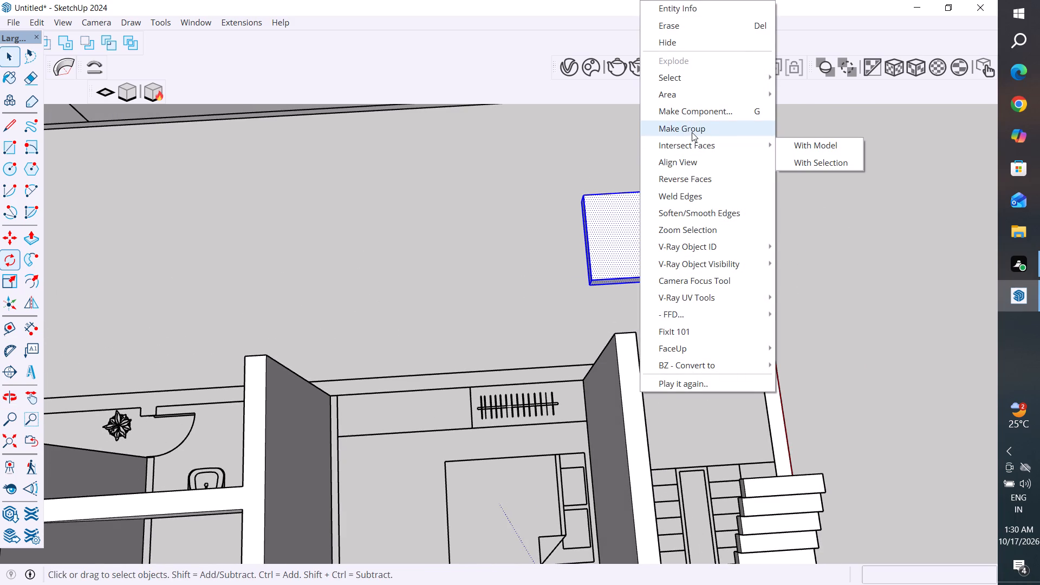
pyautogui.click(692, 132)
pyautogui.scroll(-10, 565, 447)
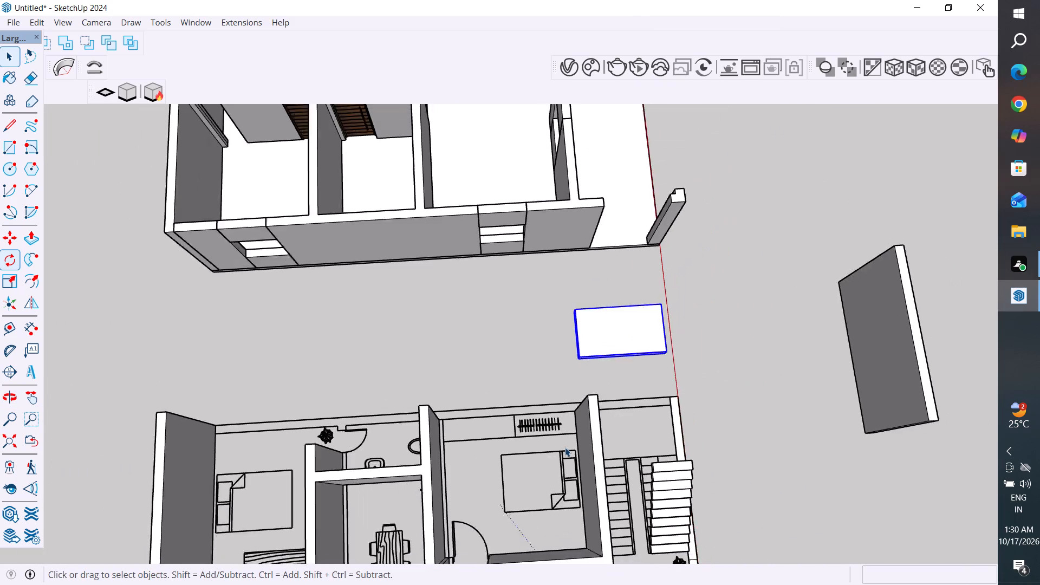
# Move the landing slab group by its bottom corner onto the top step of the staircase flight.
pyautogui.scroll(-2, 565, 447)
pyautogui.moveTo(734, 496); pyautogui.dragTo(360, 440, button='middle')
pyautogui.scroll(5, 360, 440)
pyautogui.scroll(1, 478, 510)
pyautogui.moveTo(478, 510); pyautogui.dragTo(426, 344, button='middle')
pyautogui.scroll(3, 518, 433)
pyautogui.click(578, 459)
pyautogui.press('m')
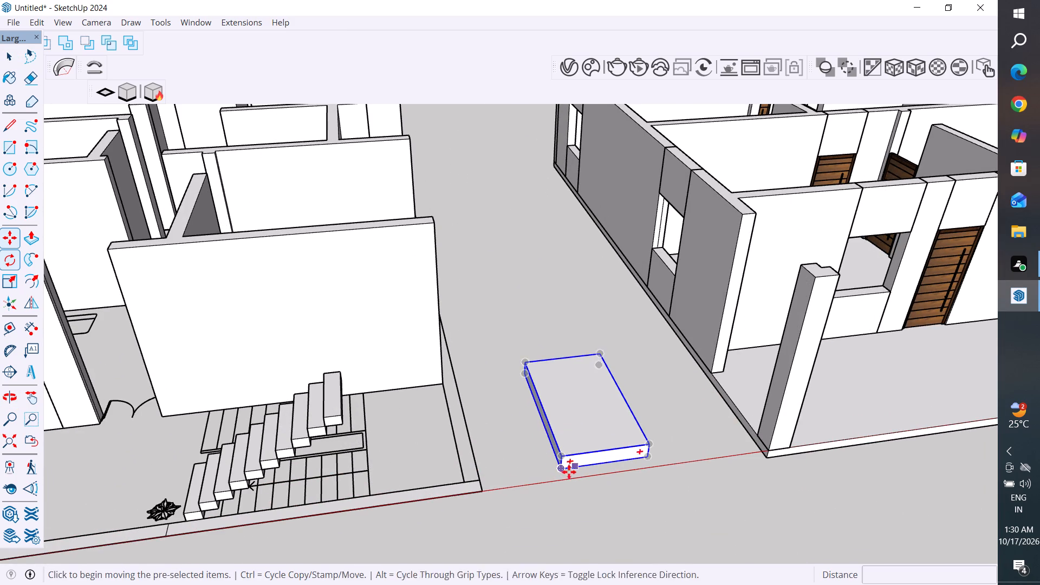
pyautogui.click(562, 473)
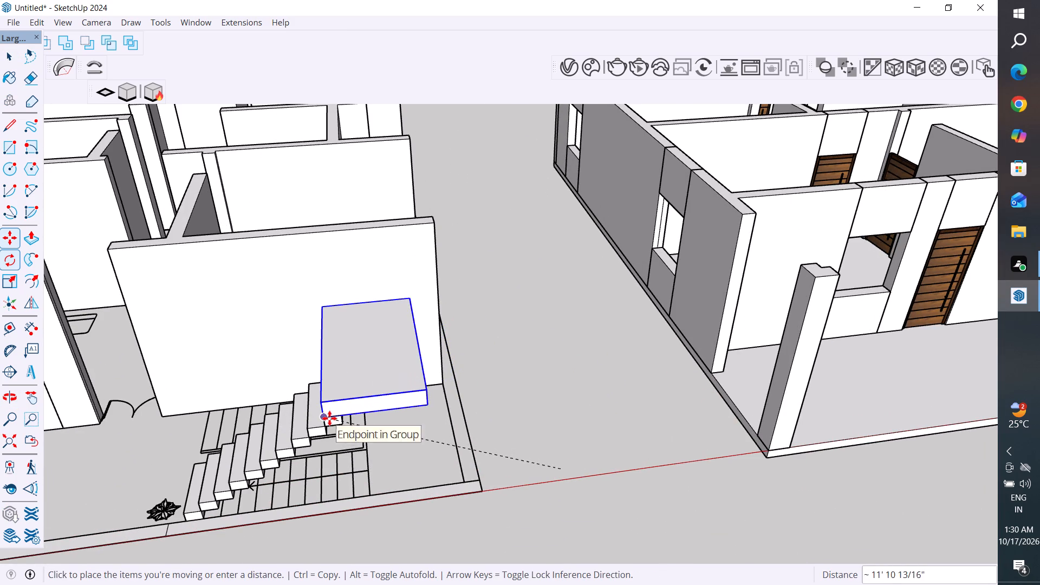
pyautogui.click(341, 417)
pyautogui.scroll(-4, 552, 465)
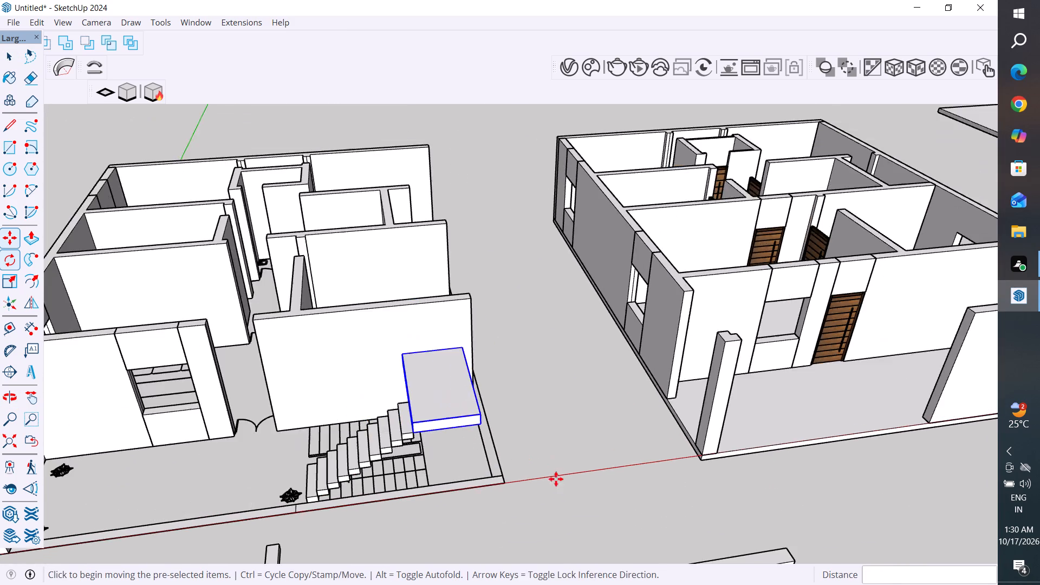
pyautogui.moveTo(575, 484); pyautogui.dragTo(801, 461, button='middle')
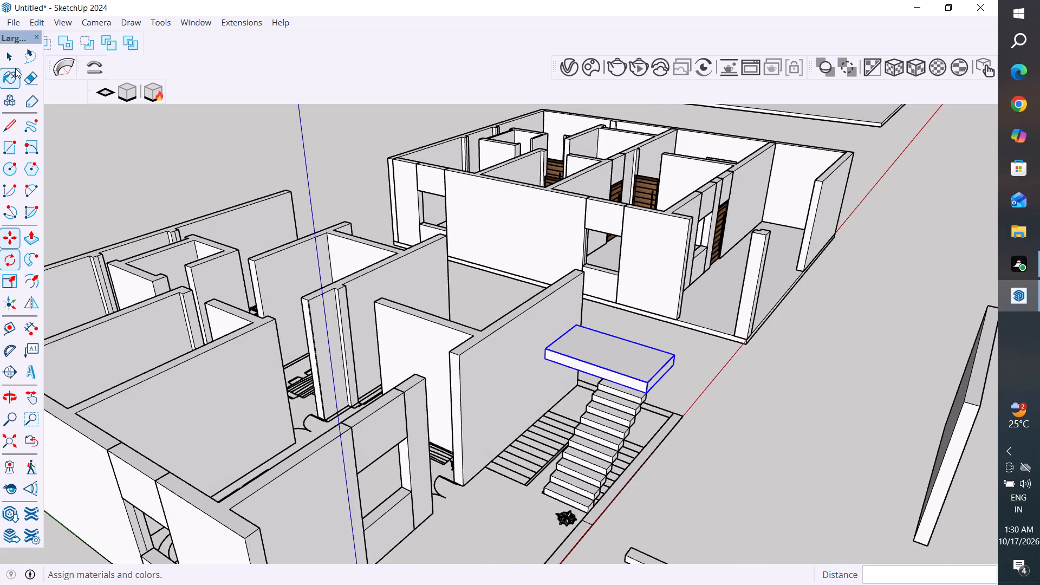
pyautogui.click(11, 54)
pyautogui.click(133, 167)
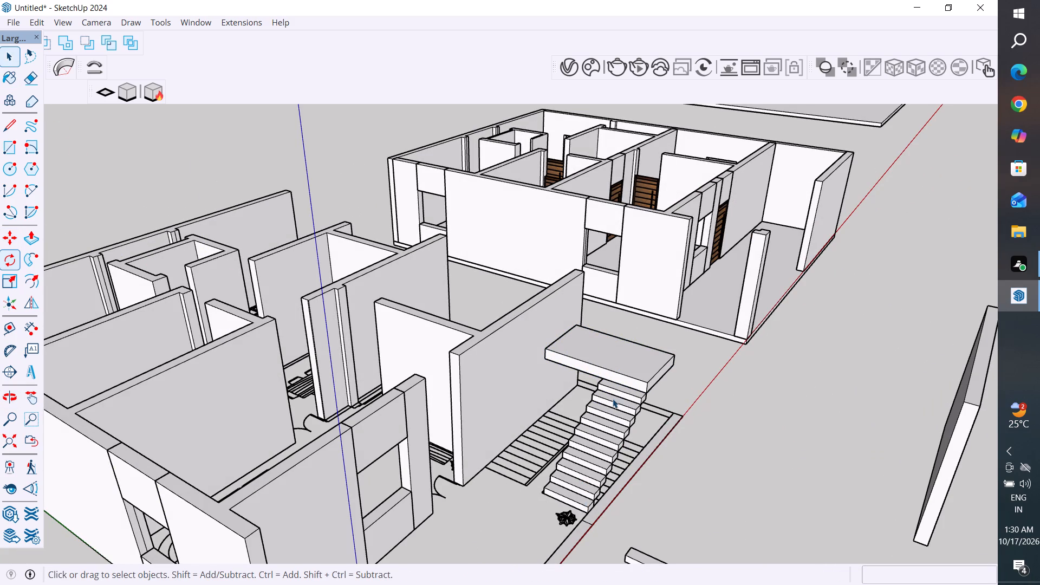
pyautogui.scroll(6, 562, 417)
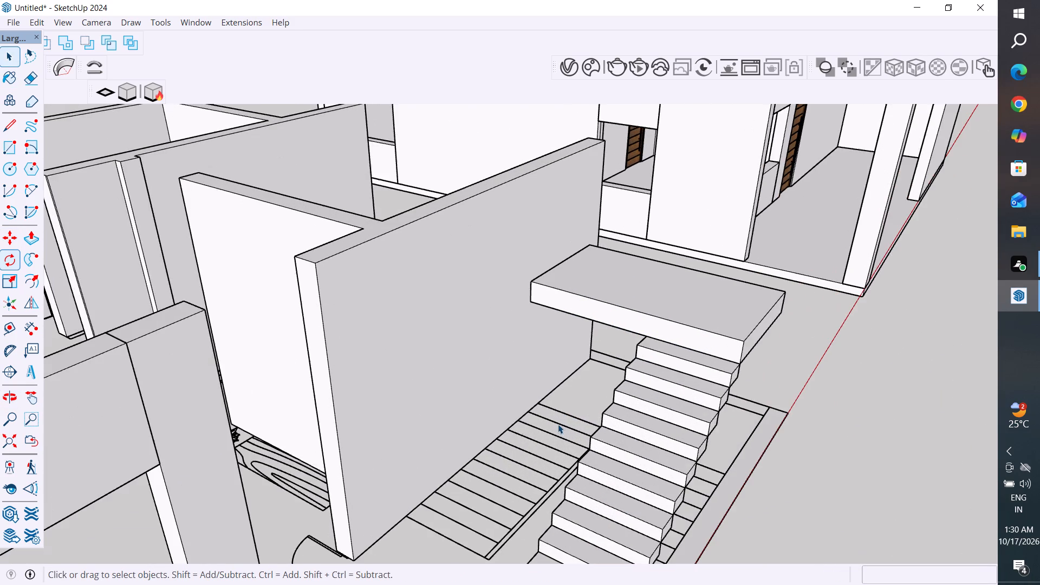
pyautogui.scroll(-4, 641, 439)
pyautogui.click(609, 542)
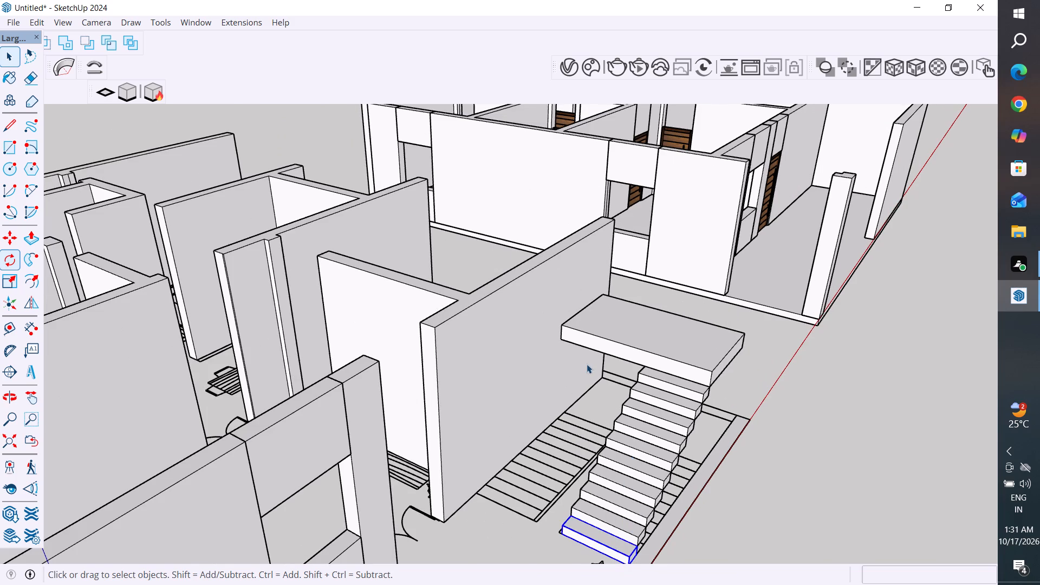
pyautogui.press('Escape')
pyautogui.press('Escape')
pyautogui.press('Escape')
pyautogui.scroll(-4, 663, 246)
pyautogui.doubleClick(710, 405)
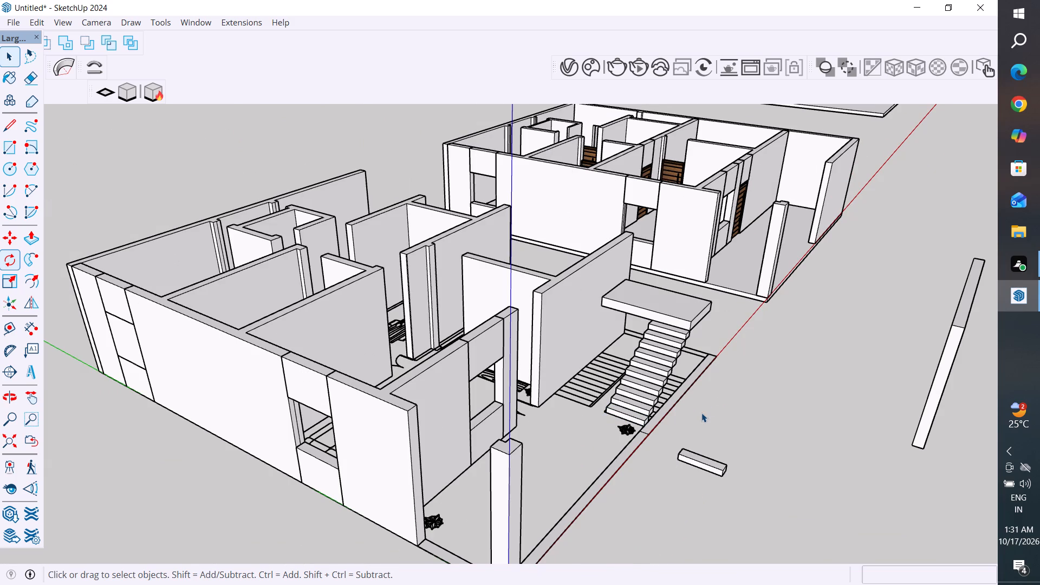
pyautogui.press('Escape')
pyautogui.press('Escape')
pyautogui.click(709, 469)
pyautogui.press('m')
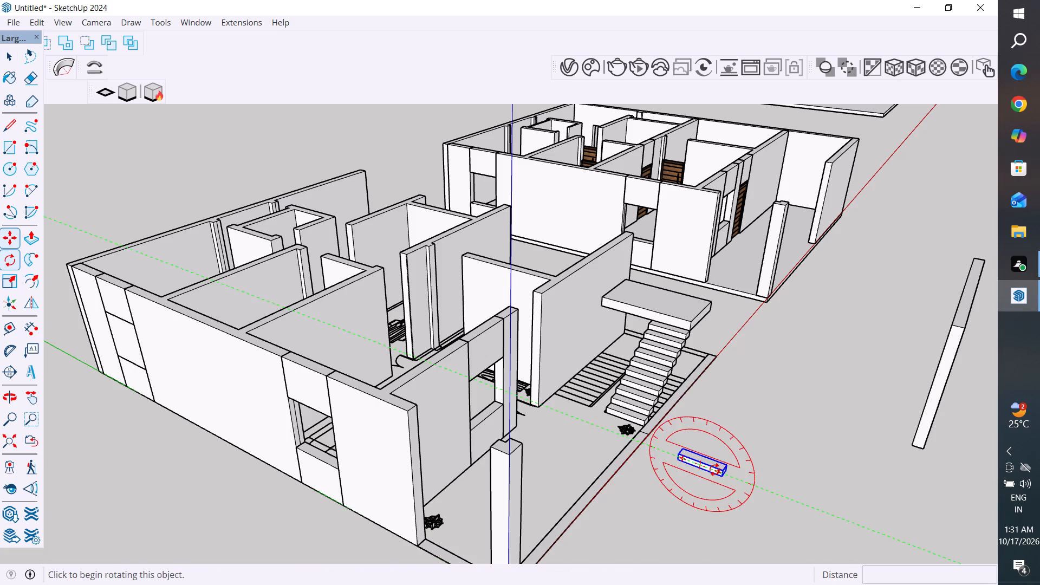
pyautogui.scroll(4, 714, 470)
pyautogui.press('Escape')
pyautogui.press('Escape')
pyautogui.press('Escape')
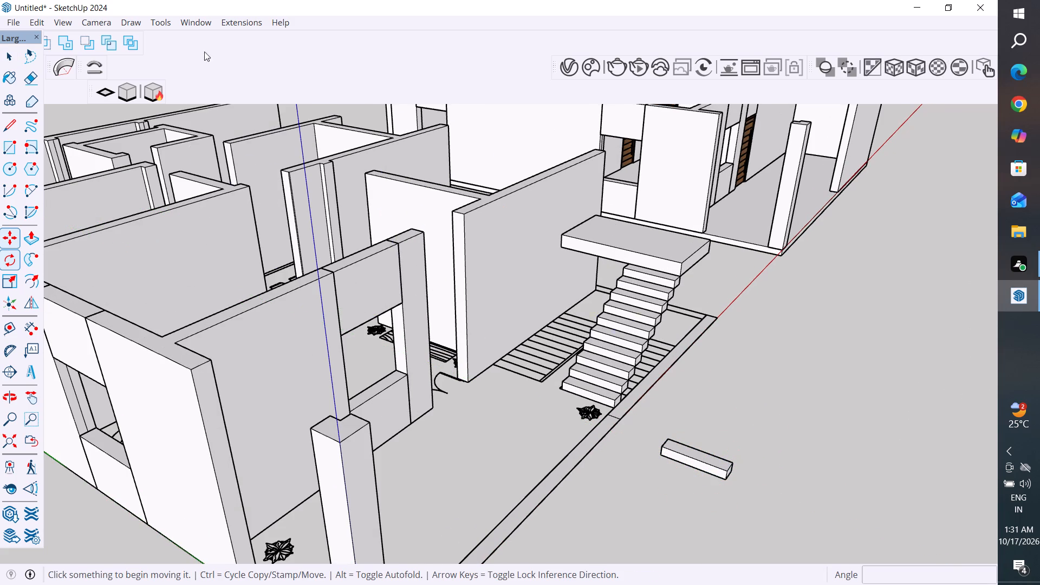
# Move the spare step from the open ground to the landing slab's front edge, above the plan lines of the second flight.
pyautogui.click(11, 52)
pyautogui.click(757, 417)
pyautogui.click(725, 482)
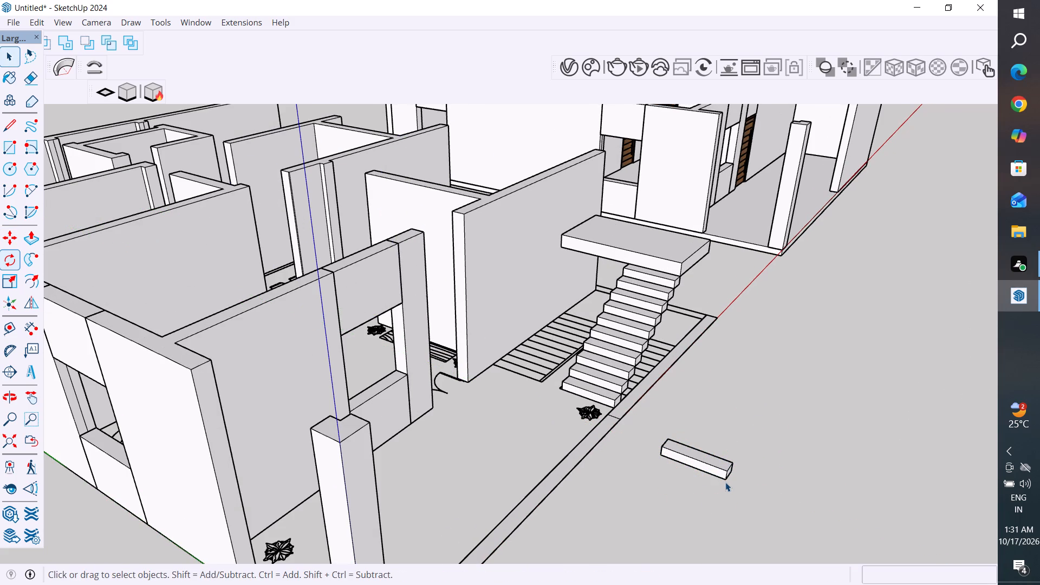
pyautogui.press('m')
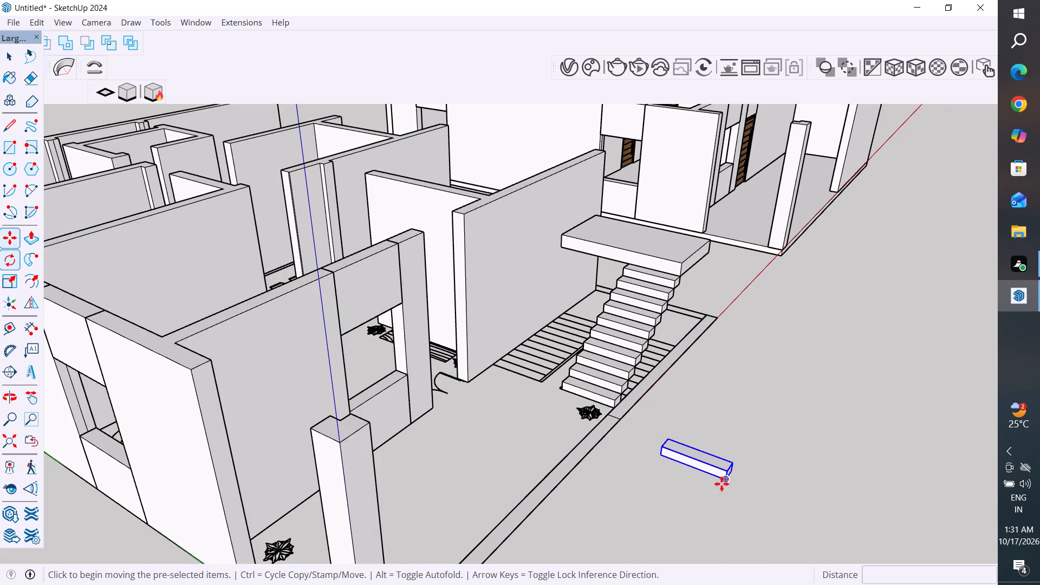
pyautogui.click(736, 479)
pyautogui.scroll(4, 566, 242)
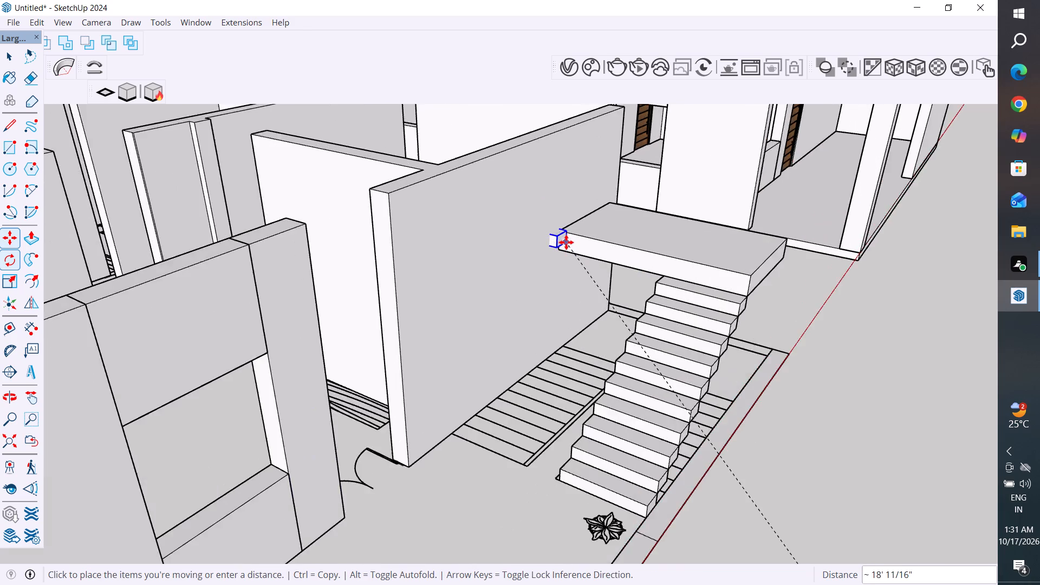
pyautogui.scroll(7, 566, 242)
pyautogui.moveTo(614, 274); pyautogui.dragTo(709, 322, button='middle')
pyautogui.scroll(1, 709, 322)
pyautogui.scroll(-6, 654, 333)
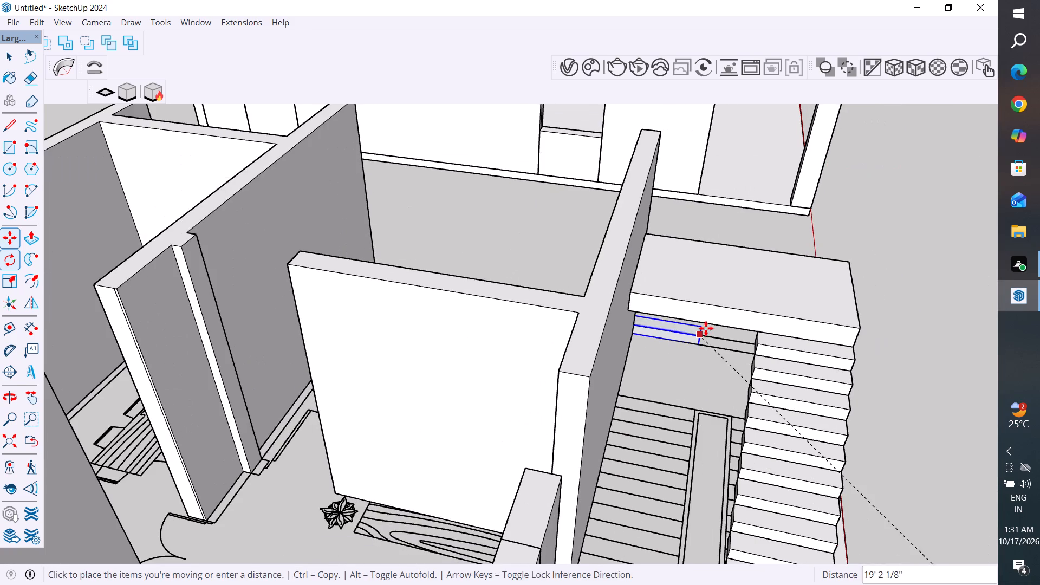
pyautogui.click(732, 327)
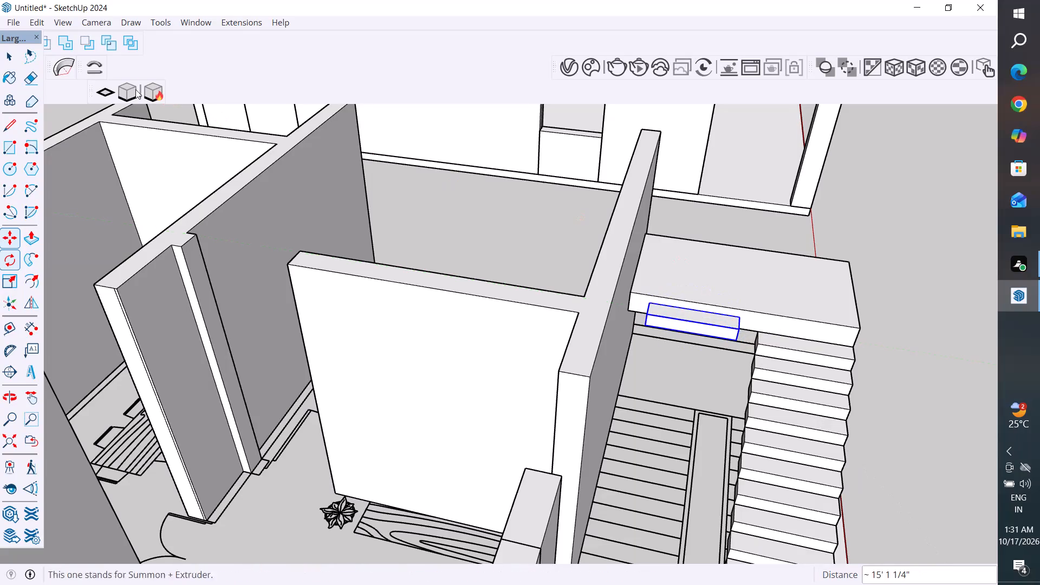
pyautogui.click(14, 58)
pyautogui.click(904, 207)
# Examine the spare step's placement against the landing slab and staircase from several angles.
pyautogui.scroll(-4, 693, 409)
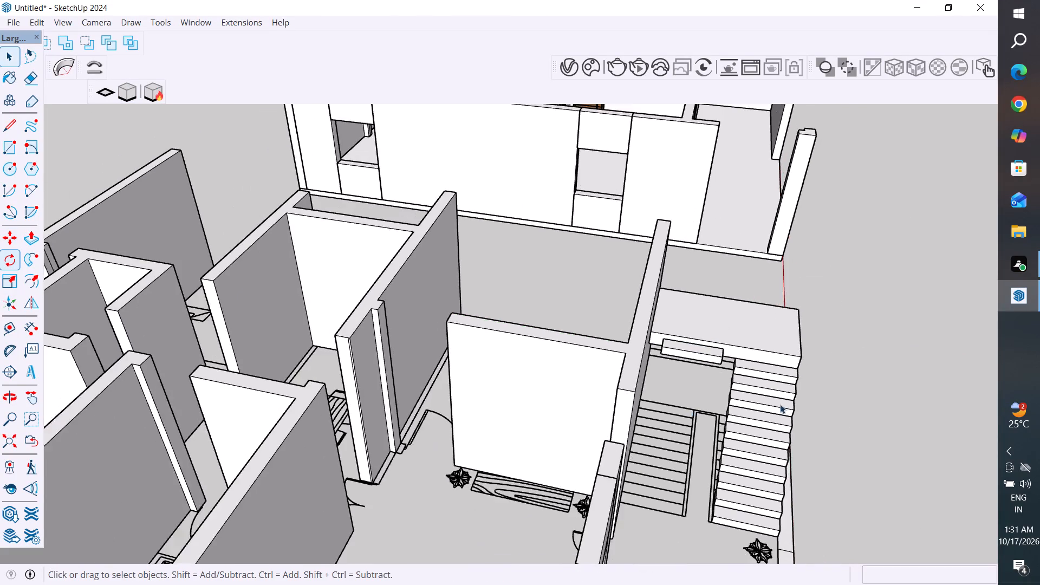
pyautogui.moveTo(781, 419); pyautogui.dragTo(437, 484, button='middle')
pyautogui.scroll(6, 498, 458)
pyautogui.moveTo(610, 471); pyautogui.dragTo(430, 491, button='middle')
pyautogui.scroll(-5, 675, 327)
pyautogui.moveTo(756, 327); pyautogui.dragTo(658, 493, button='middle')
pyautogui.scroll(1, 664, 463)
pyautogui.scroll(-5, 802, 303)
pyautogui.moveTo(863, 311); pyautogui.dragTo(786, 360, button='middle')
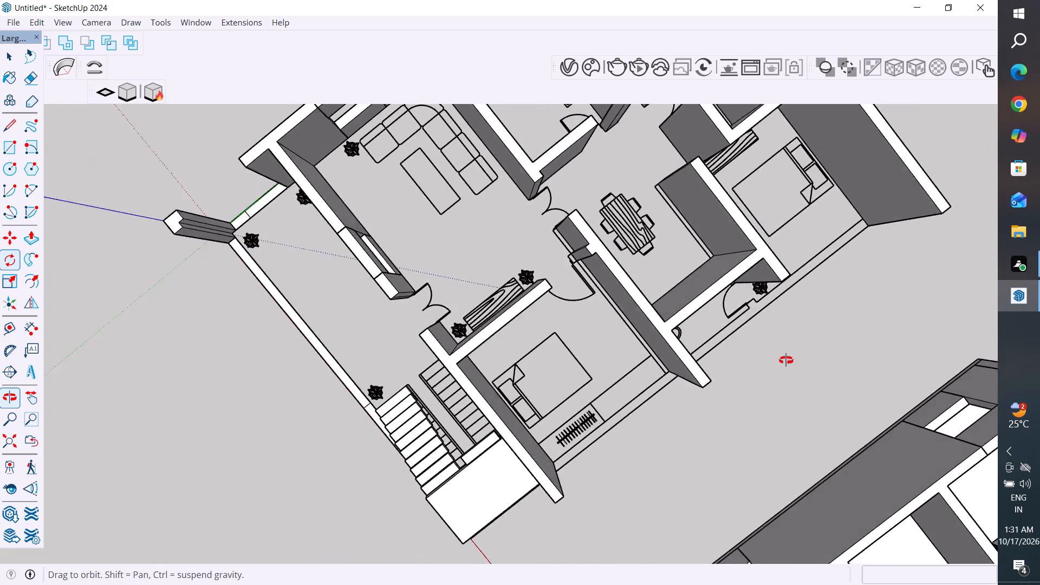
pyautogui.moveTo(786, 360); pyautogui.dragTo(821, 199, button='middle')
pyautogui.scroll(3, 501, 509)
pyautogui.scroll(6, 530, 373)
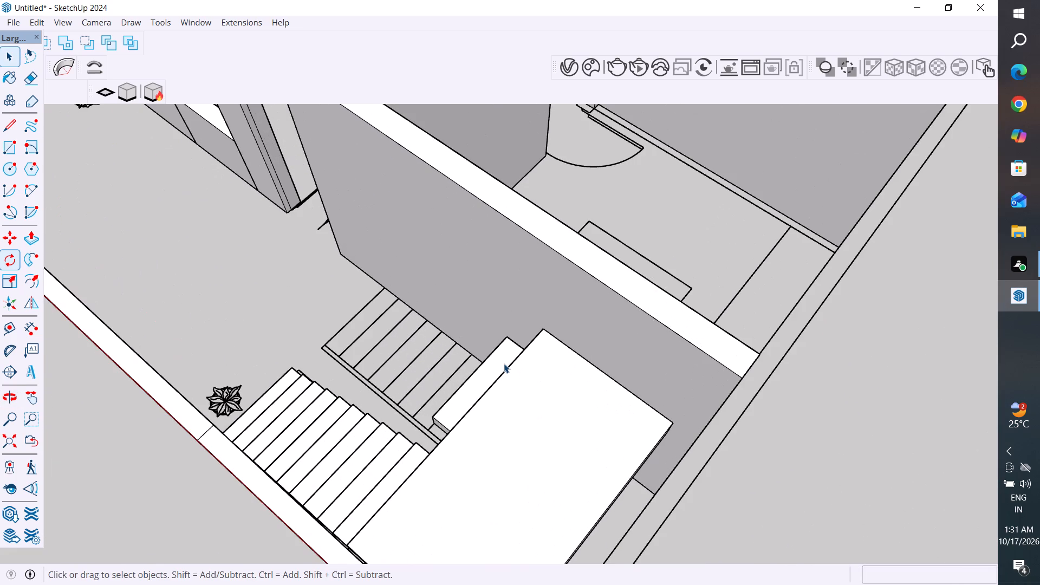
# Move the spare step along the landing slab's front edge so its corner meets the slab's corner beside the wall.
pyautogui.click(503, 362)
pyautogui.press('m')
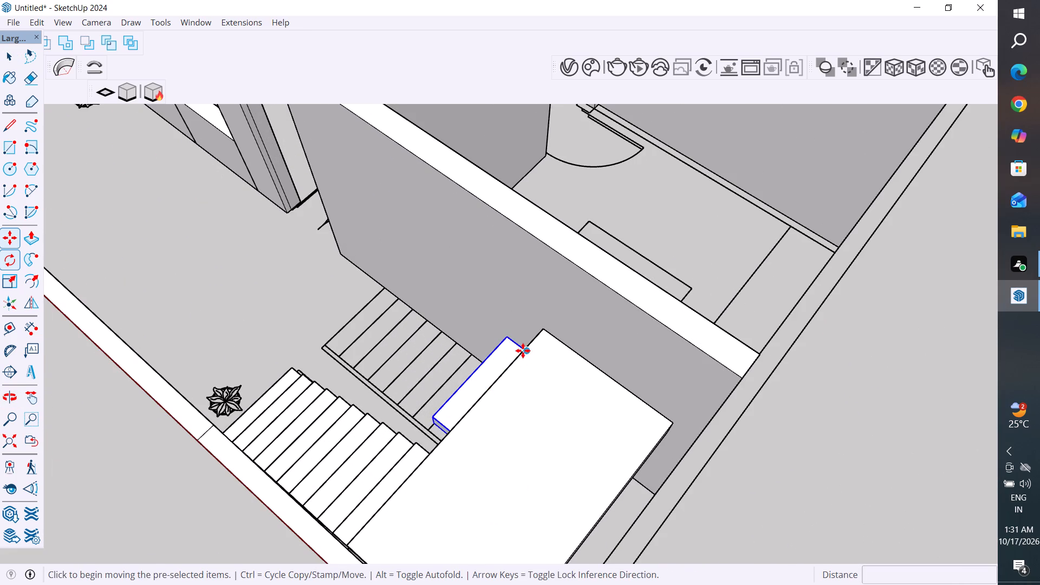
pyautogui.click(523, 350)
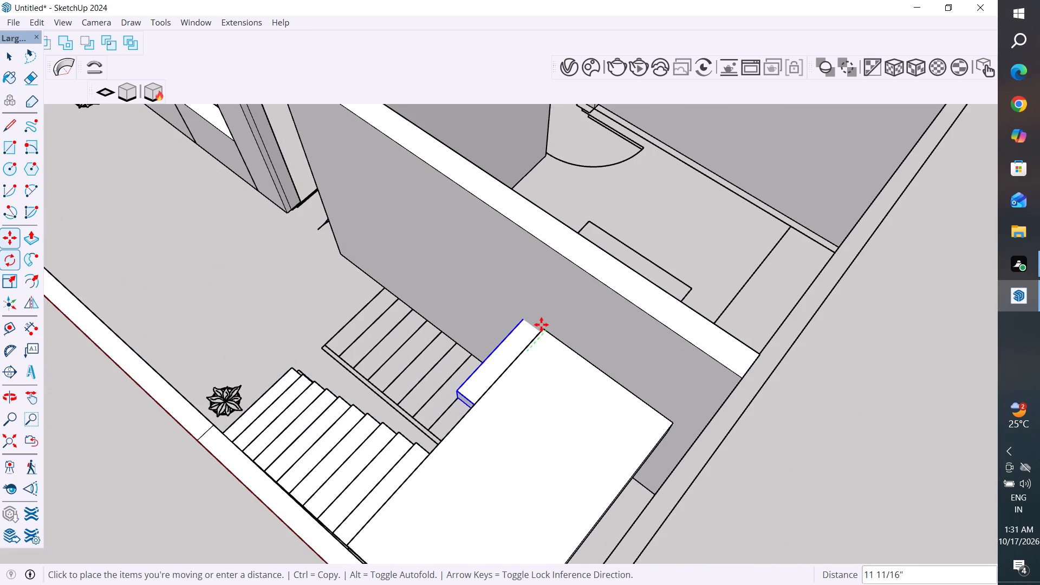
pyautogui.click(538, 329)
# Copy the bottom step of the lower flight by its corner onto the first step of the second flight.
pyautogui.scroll(-6, 721, 383)
pyautogui.moveTo(606, 418); pyautogui.dragTo(663, 420, button='middle')
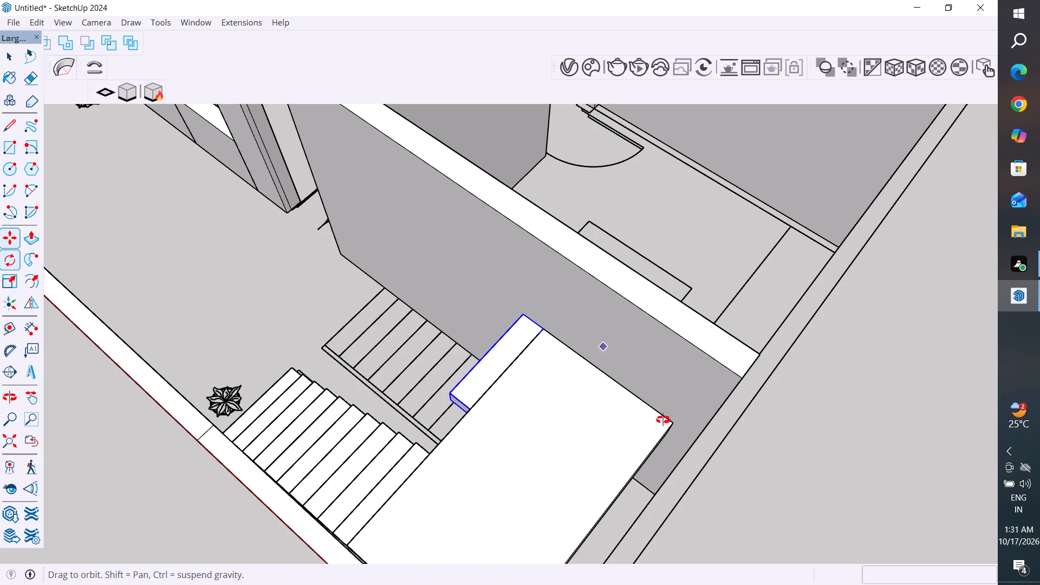
pyautogui.moveTo(663, 420); pyautogui.dragTo(997, 382, button='middle')
pyautogui.scroll(-6, 718, 368)
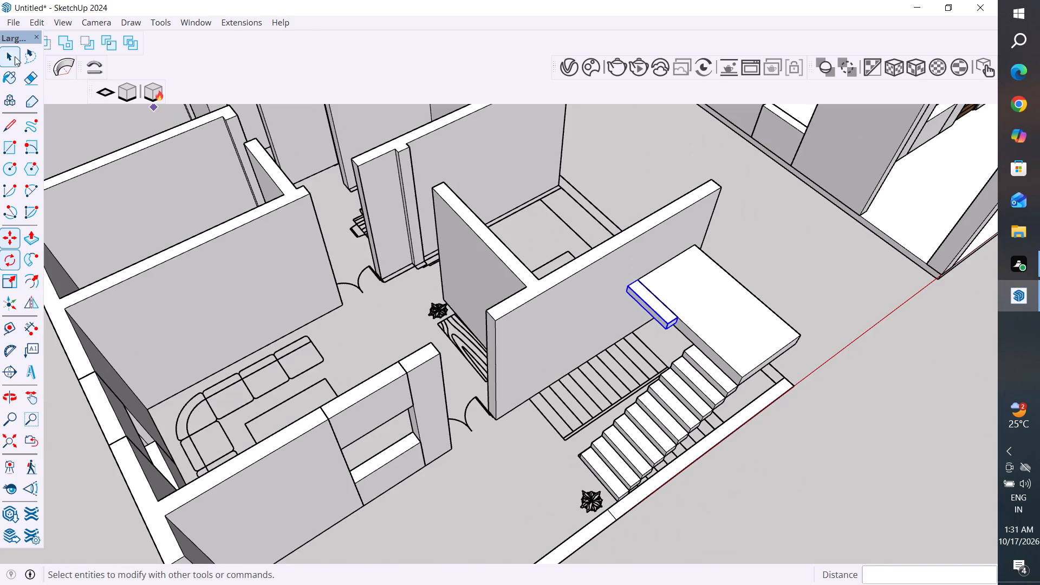
pyautogui.click(15, 55)
pyautogui.click(594, 471)
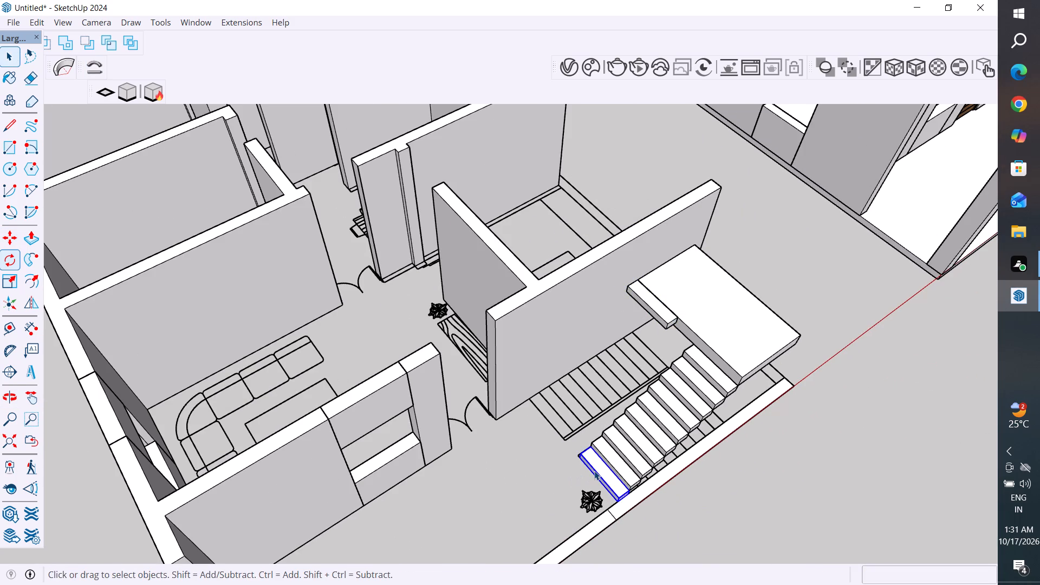
pyautogui.press('m')
pyautogui.scroll(5, 628, 495)
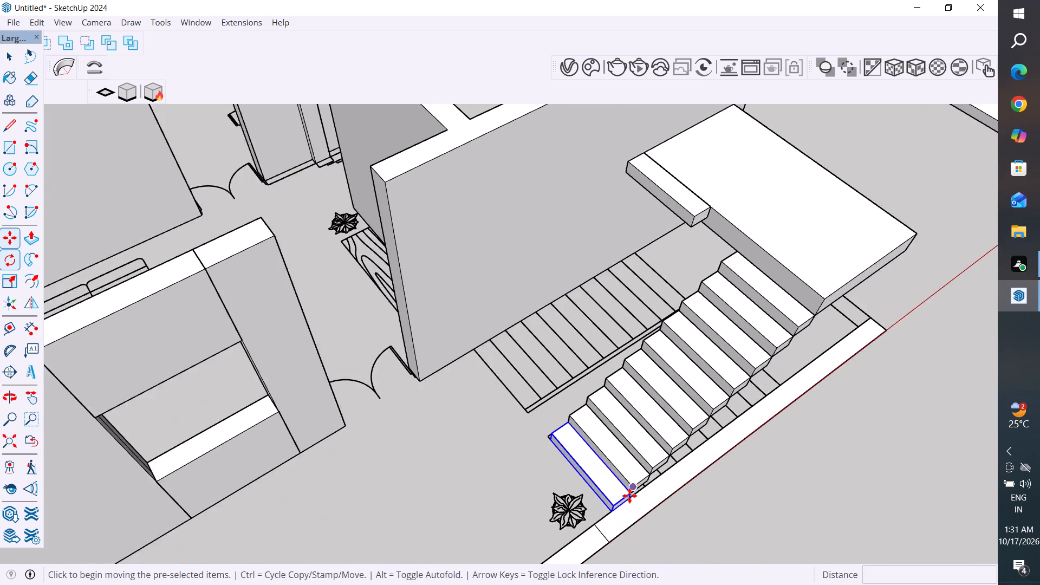
pyautogui.scroll(3, 632, 517)
pyautogui.click(628, 497)
pyautogui.scroll(-5, 613, 526)
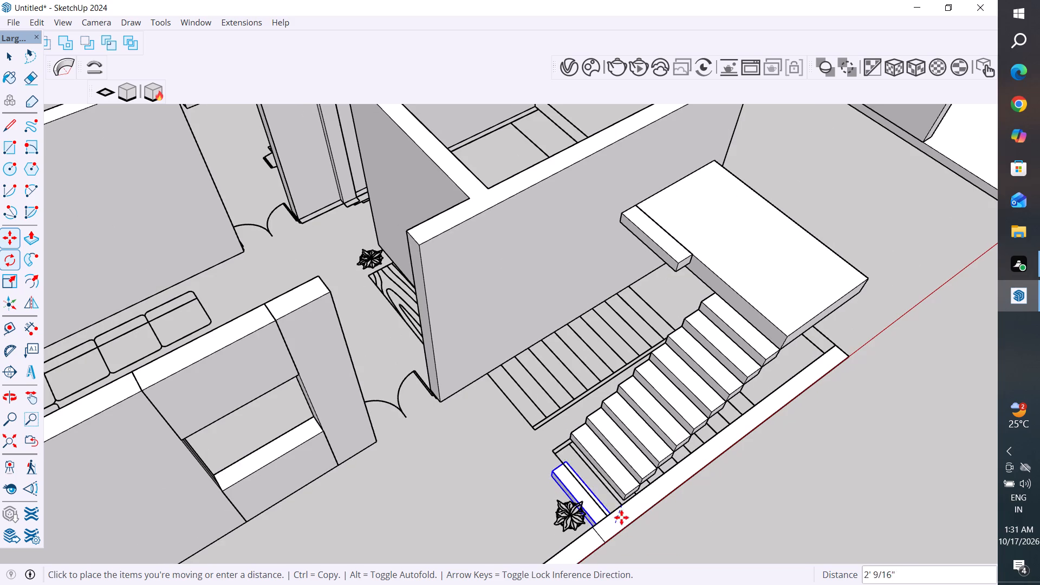
pyautogui.scroll(1, 667, 282)
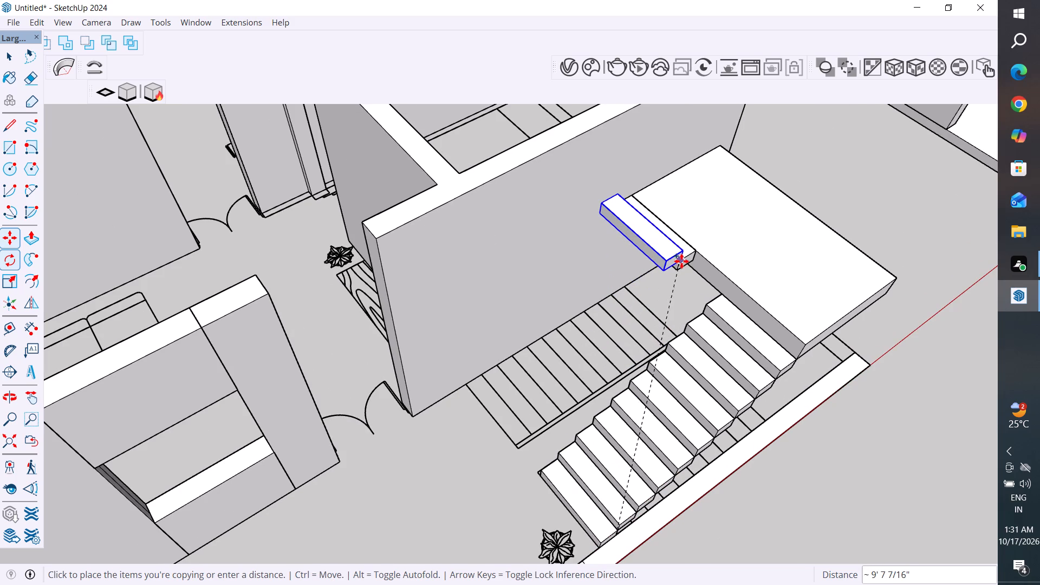
pyautogui.click(681, 261)
# Copy the newest step corner to corner three times, about 10 13/16" apart, continuing the second flight upward along the wall.
pyautogui.press('m')
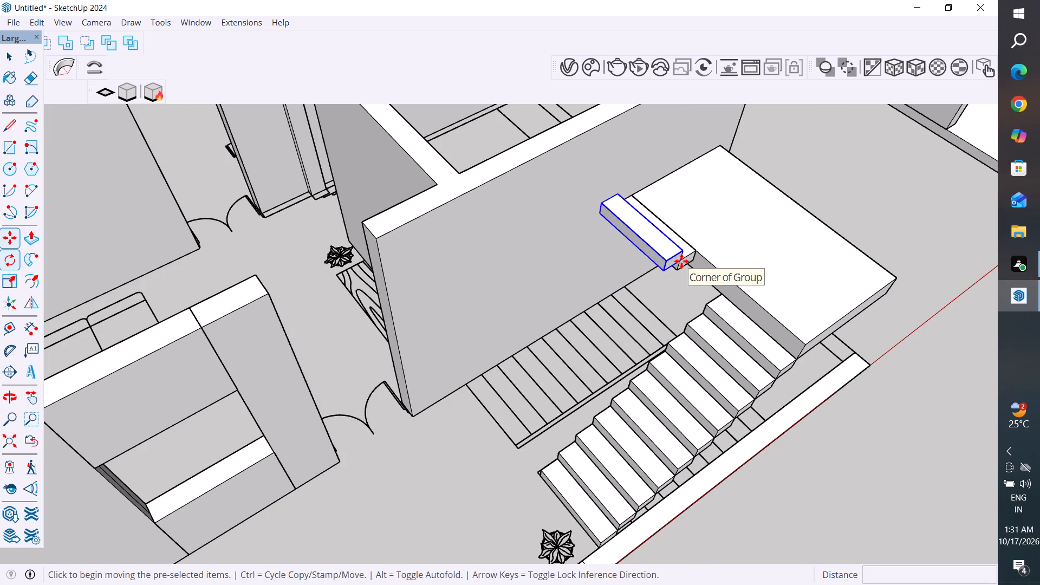
pyautogui.click(681, 261)
pyautogui.click(666, 261)
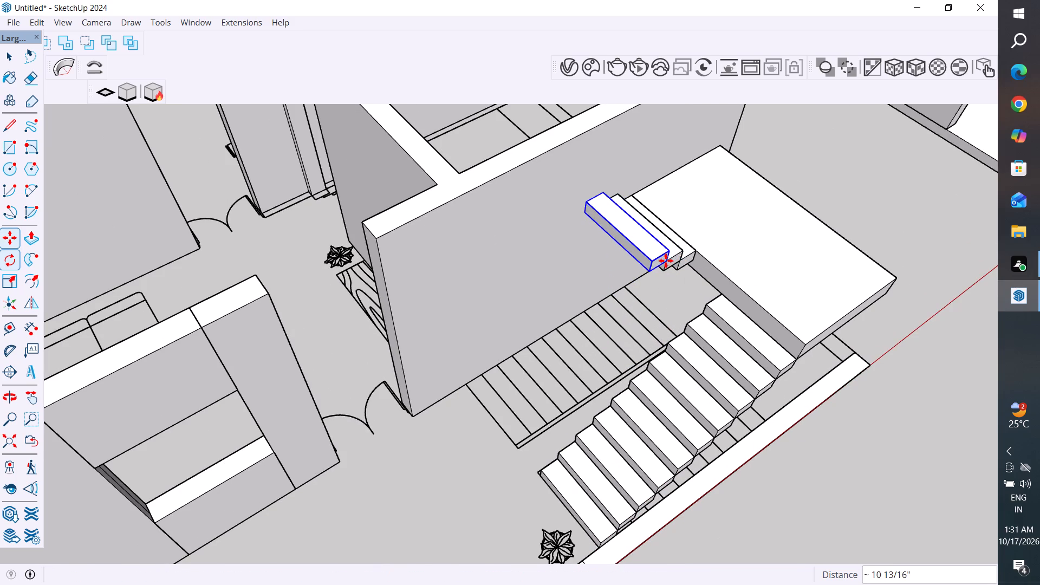
pyautogui.press('m')
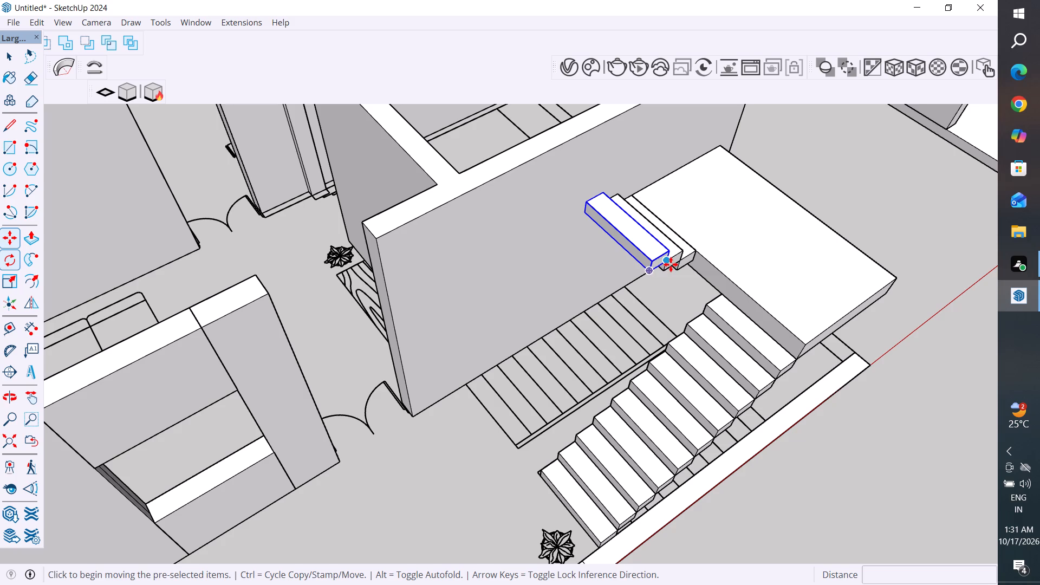
pyautogui.click(671, 264)
pyautogui.click(653, 265)
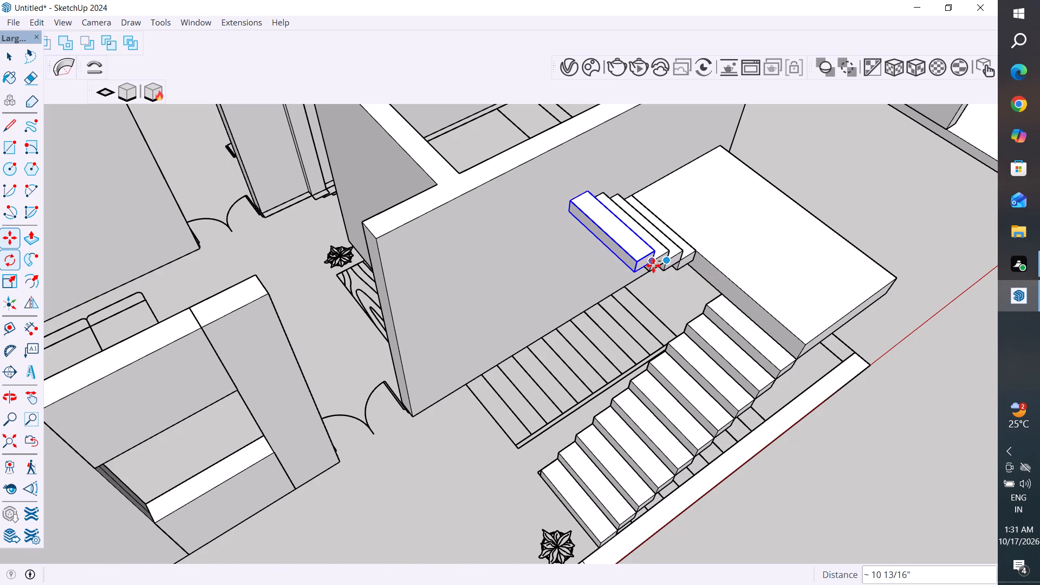
pyautogui.press('m')
pyautogui.keyDown('ctrl'); pyautogui.click(653, 265); pyautogui.keyUp('ctrl')
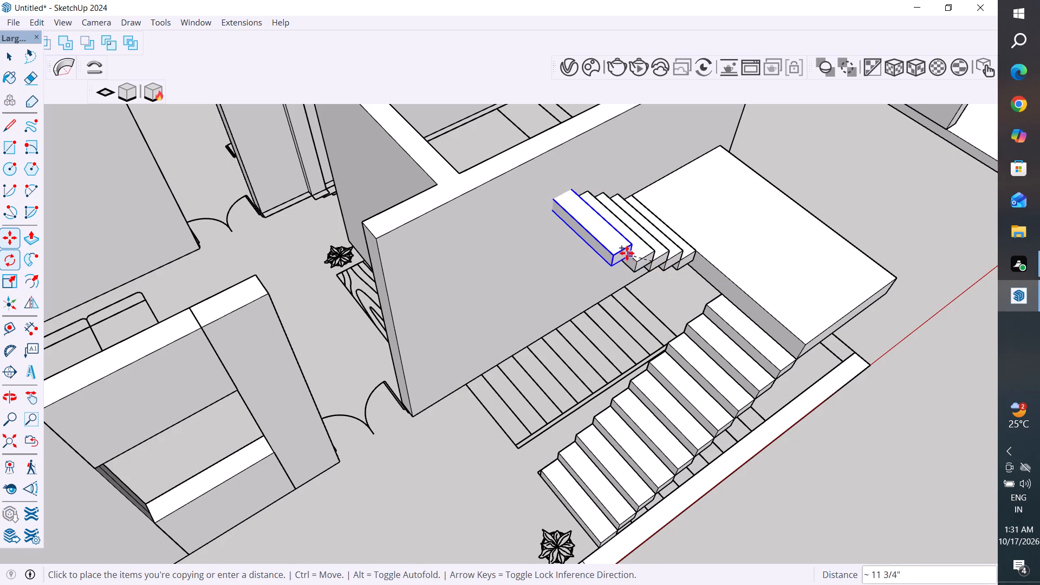
pyautogui.click(634, 262)
# Continue the second flight with four more corner-to-corner step copies, each about 10 13/16" beyond the previous one.
pyautogui.press('m')
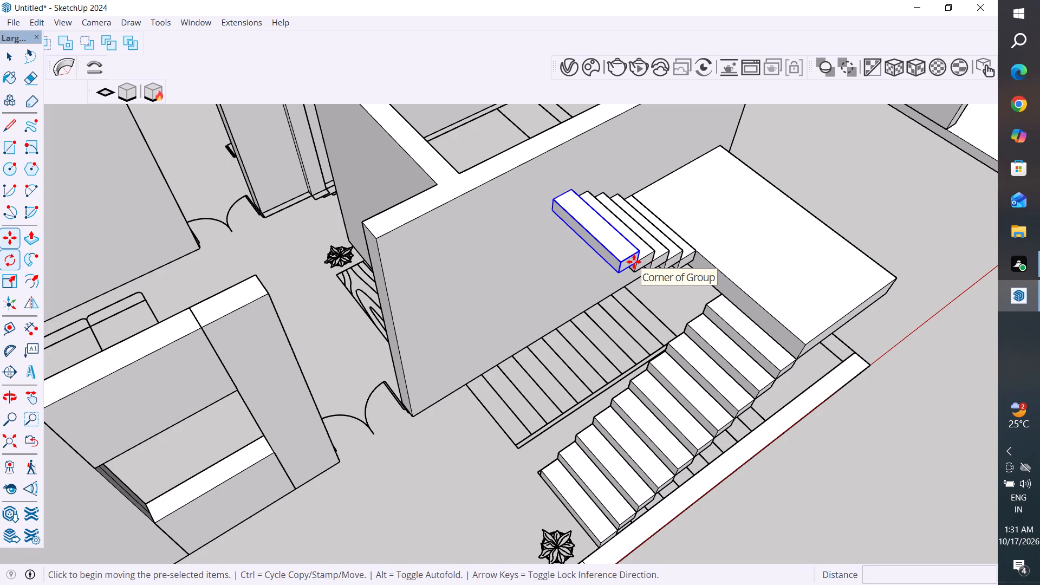
pyautogui.click(634, 262)
pyautogui.click(622, 265)
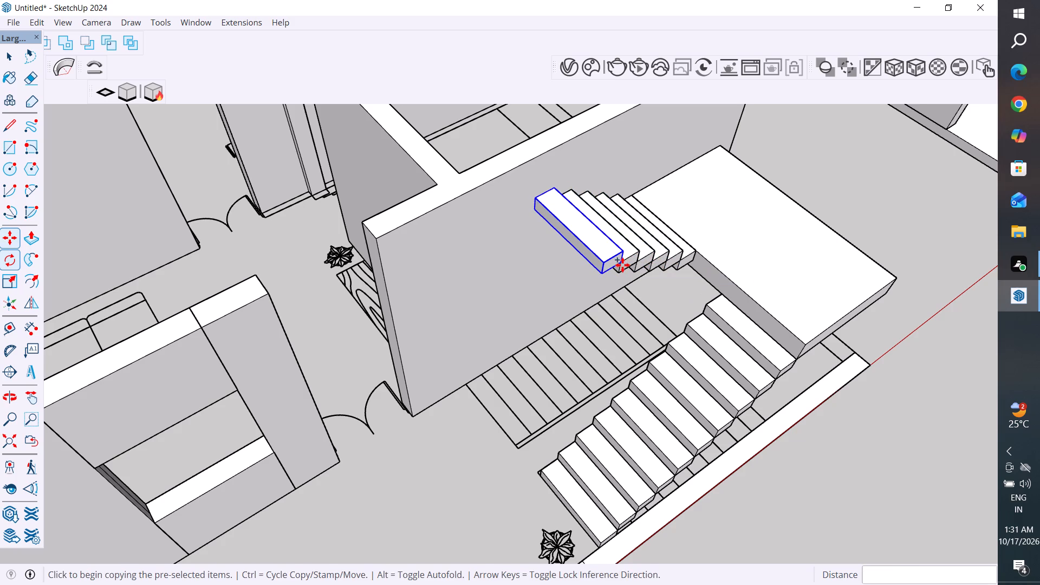
pyautogui.press('m')
pyautogui.click(622, 265)
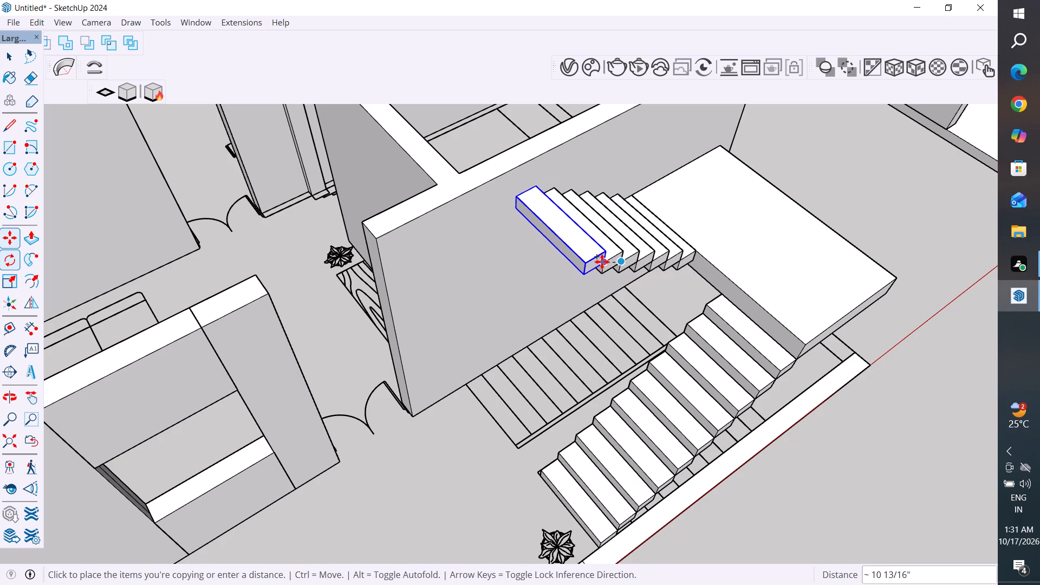
pyautogui.click(602, 262)
pyautogui.press('m')
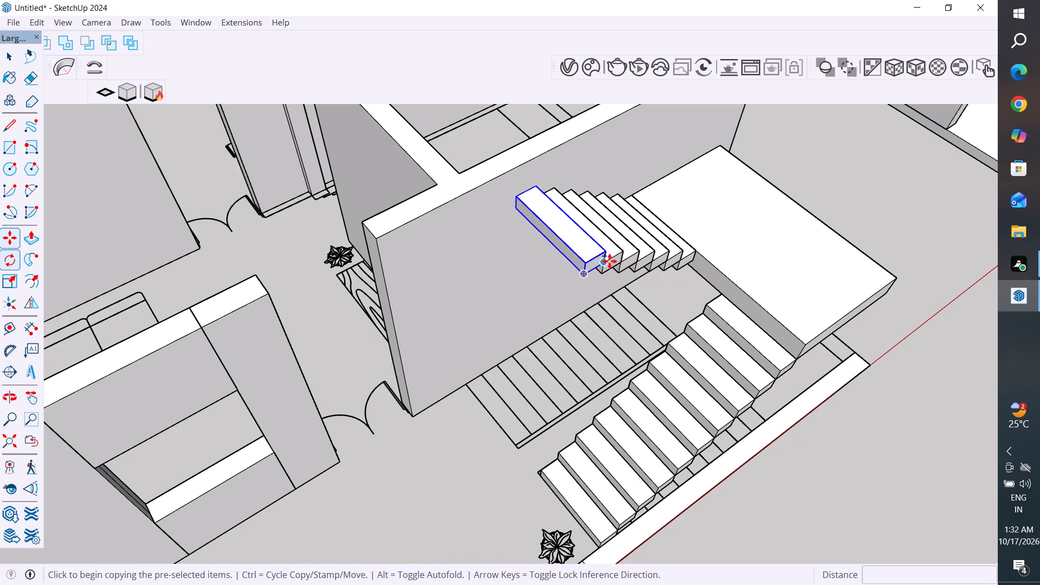
pyautogui.click(606, 262)
pyautogui.click(581, 257)
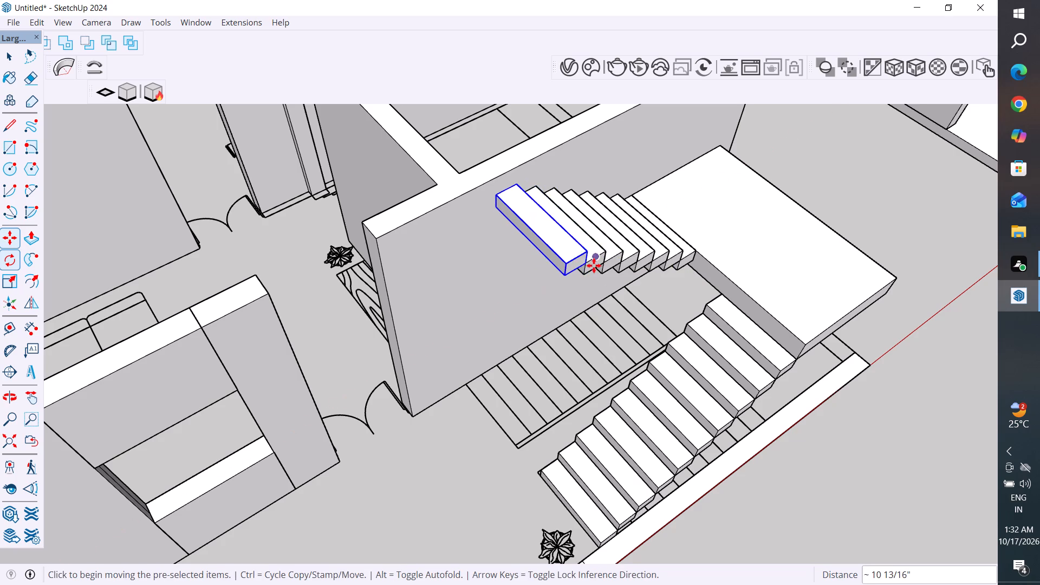
pyautogui.press('m')
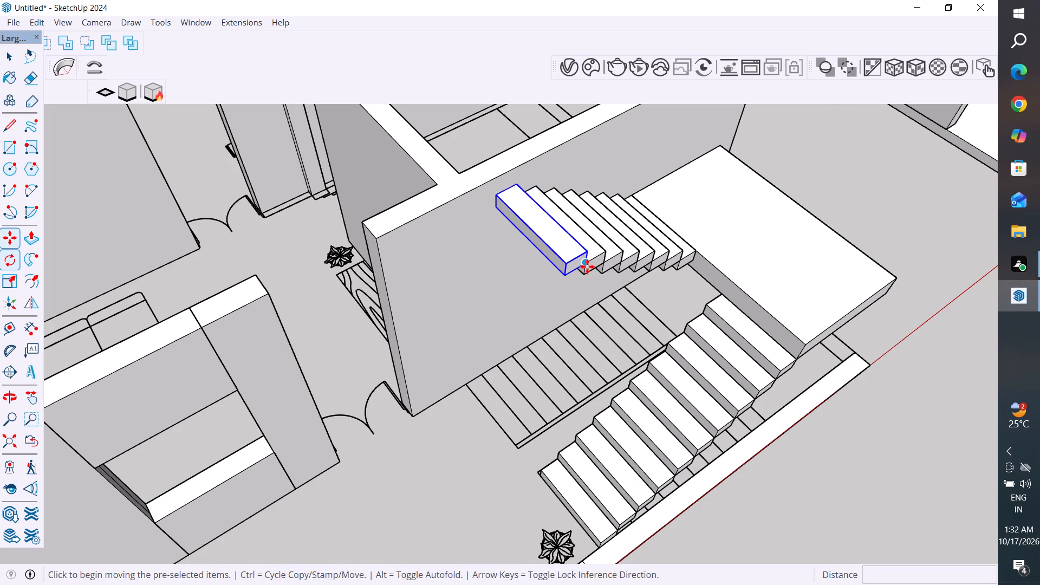
pyautogui.click(587, 266)
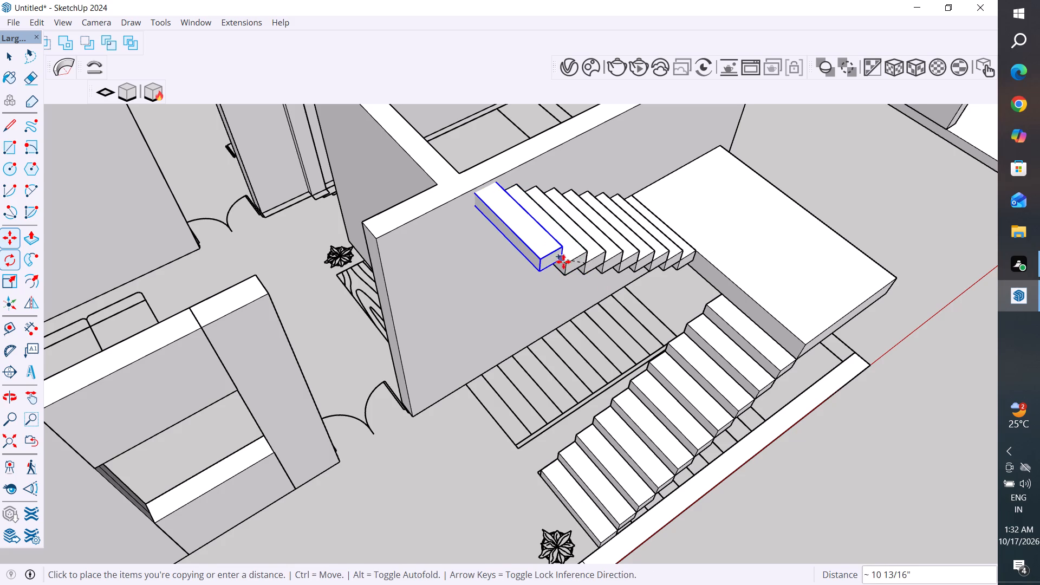
pyautogui.click(565, 262)
# Examine the second flight from several angles against the wall, the landing slab and the plan lines below.
pyautogui.scroll(-5, 552, 438)
pyautogui.moveTo(647, 404); pyautogui.dragTo(382, 412, button='middle')
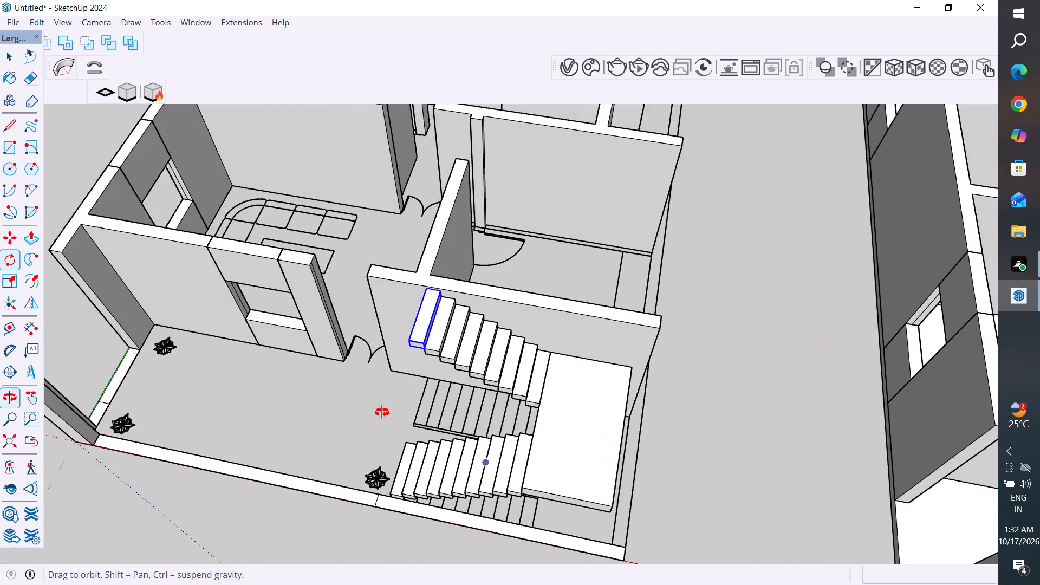
pyautogui.moveTo(382, 412); pyautogui.dragTo(381, 411, button='middle')
pyautogui.scroll(-4, 603, 295)
pyautogui.moveTo(682, 389); pyautogui.dragTo(561, 387, button='middle')
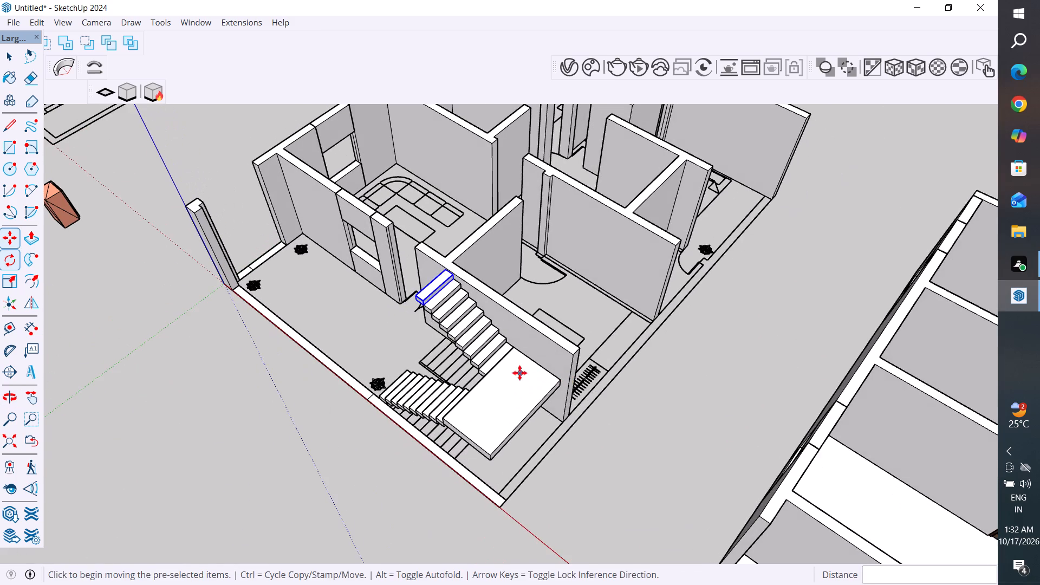
pyautogui.scroll(3, 499, 360)
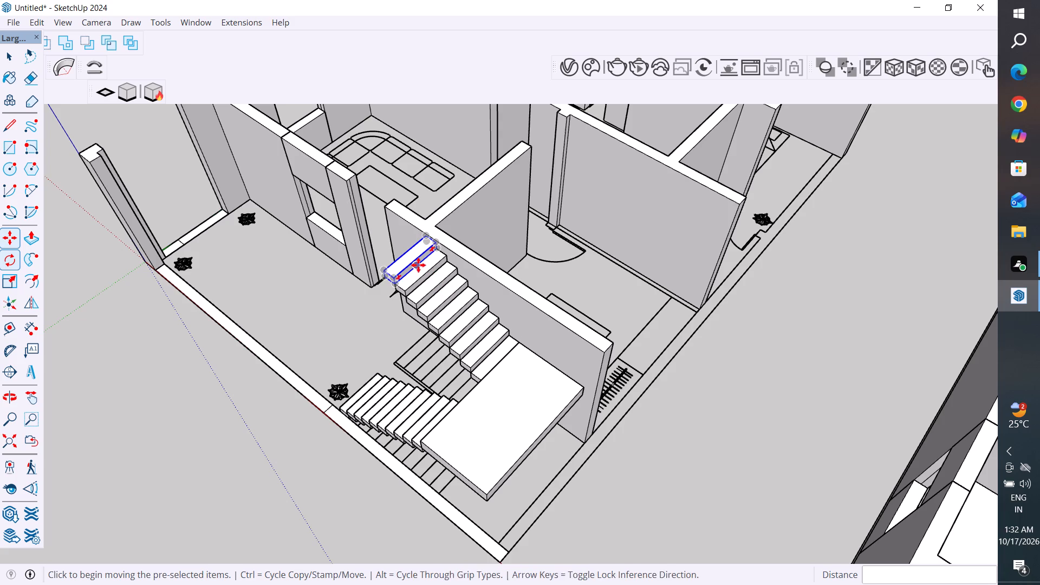
pyautogui.scroll(-3, 668, 492)
pyautogui.moveTo(747, 514); pyautogui.dragTo(997, 510, button='middle')
pyautogui.scroll(1, 573, 325)
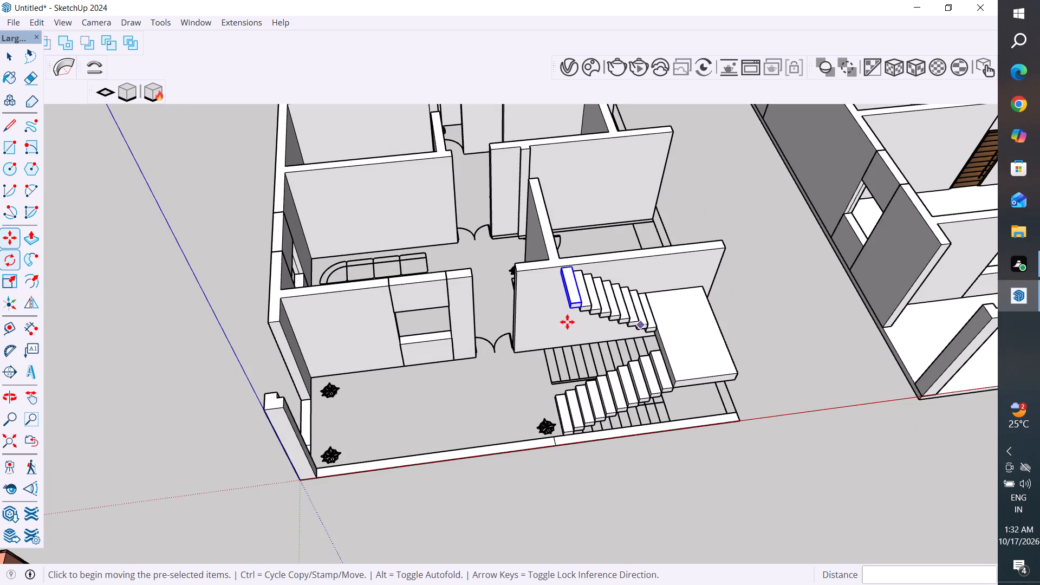
pyautogui.scroll(4, 567, 322)
pyautogui.moveTo(647, 381); pyautogui.dragTo(722, 388, button='middle')
pyautogui.scroll(3, 703, 295)
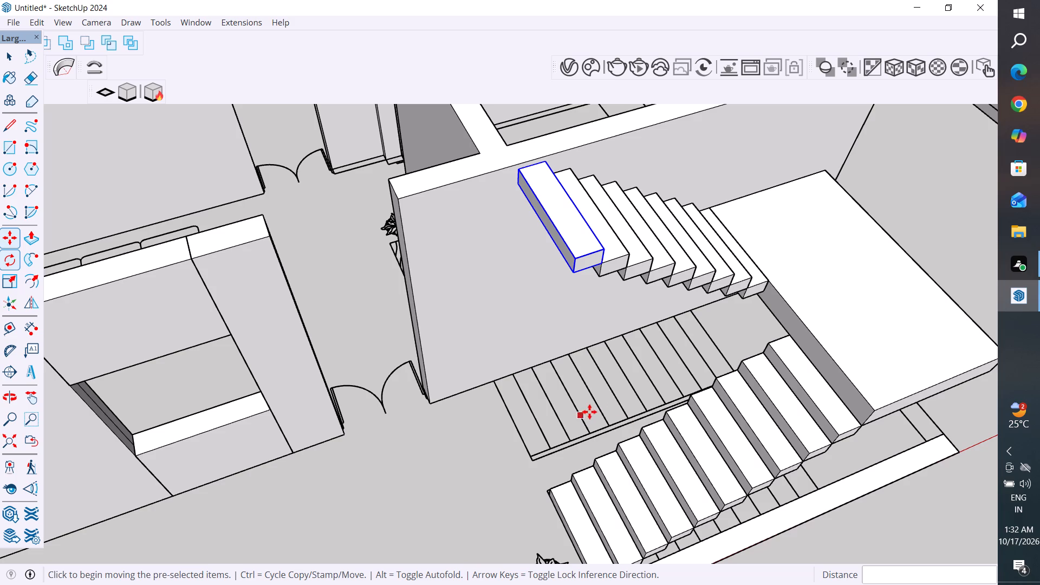
pyautogui.scroll(-4, 575, 504)
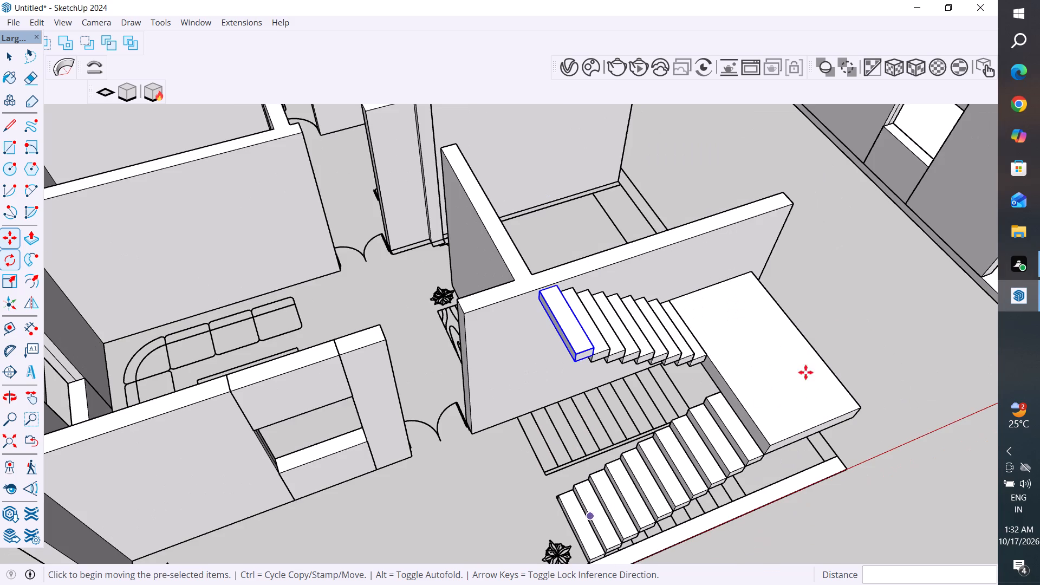
# Copy the top step of the second flight once more, corner to corner, about 10 13/16" further along the wall.
pyautogui.click(4, 57)
pyautogui.scroll(-4, 634, 423)
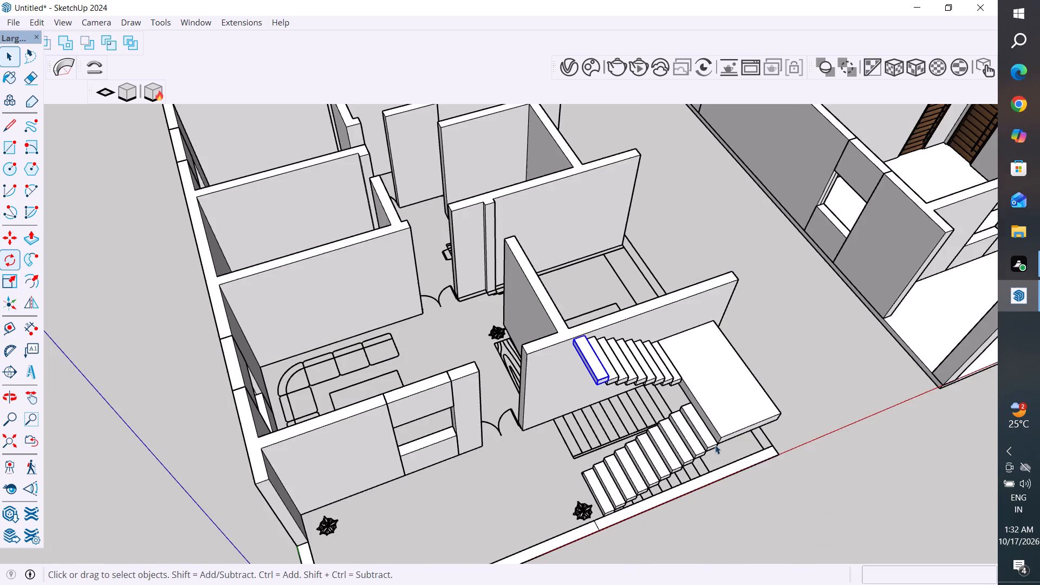
pyautogui.moveTo(724, 460); pyautogui.dragTo(616, 473, button='middle')
pyautogui.scroll(7, 531, 365)
pyautogui.click(534, 437)
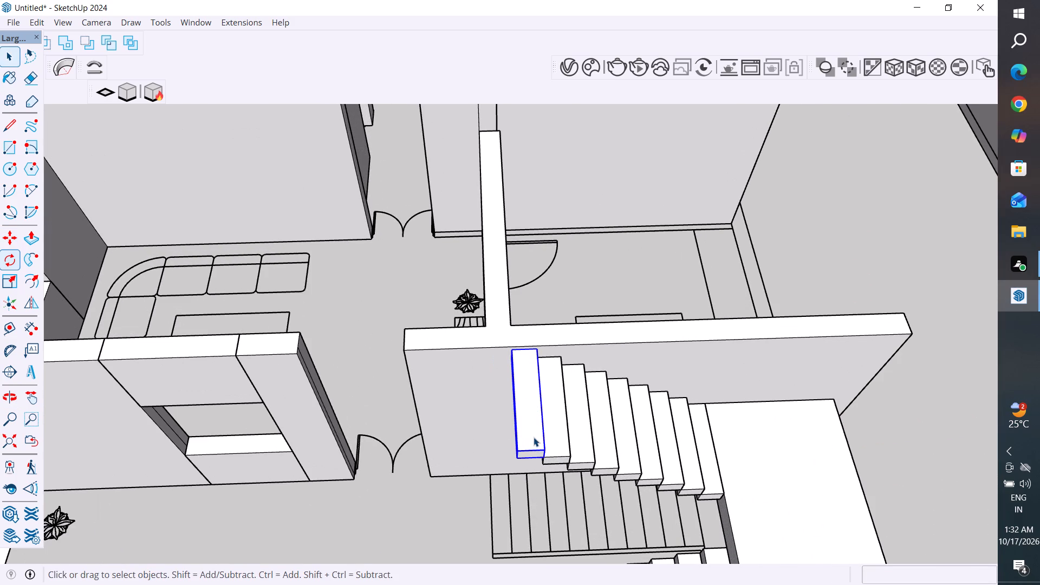
pyautogui.press('m')
pyautogui.keyDown('ctrl'); pyautogui.click(541, 460); pyautogui.keyUp('ctrl')
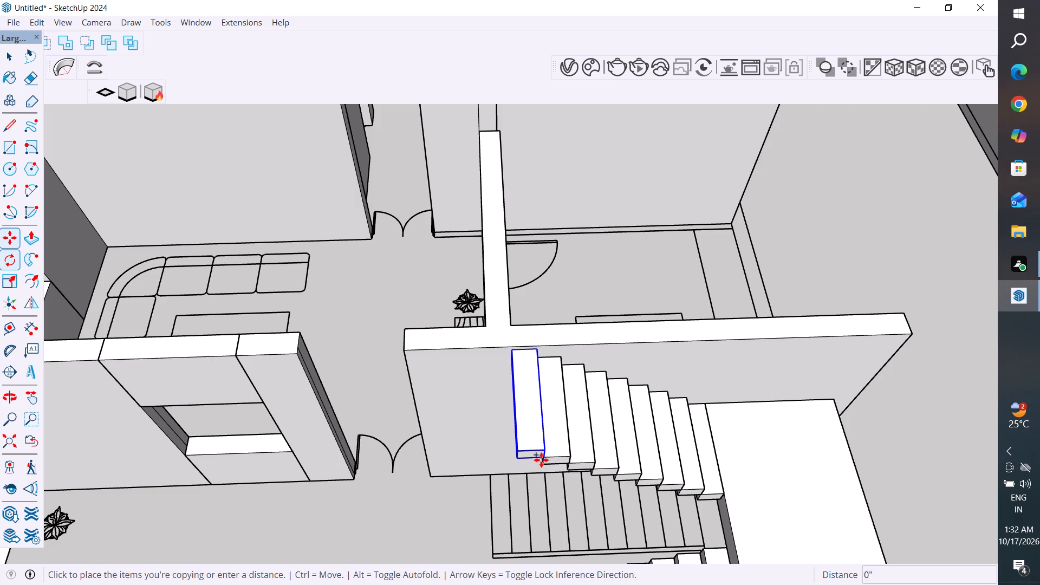
pyautogui.click(516, 448)
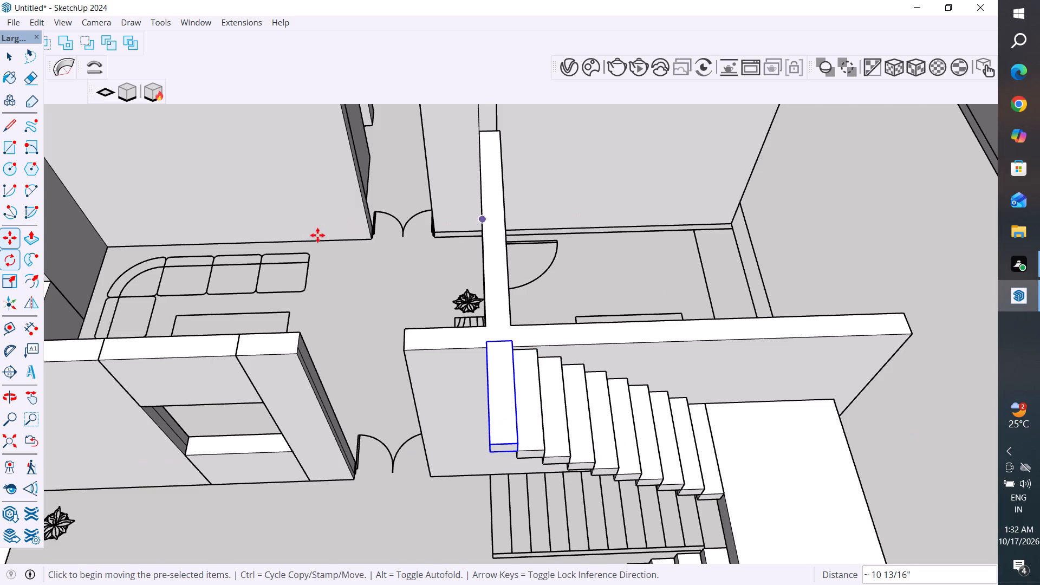
pyautogui.moveTo(13, 52); pyautogui.dragTo(18, 54)
# Extend the second flight with another corner-to-corner copy of its top step and clear the selection.
pyautogui.scroll(-5, 583, 337)
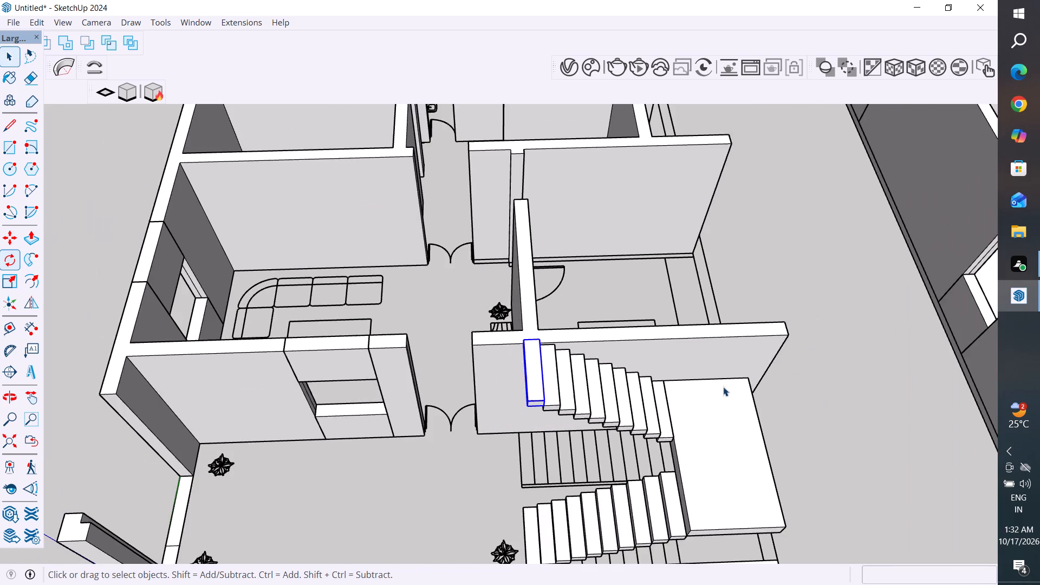
pyautogui.moveTo(882, 380); pyautogui.dragTo(956, 355, button='middle')
pyautogui.click(894, 331)
pyautogui.scroll(4, 701, 374)
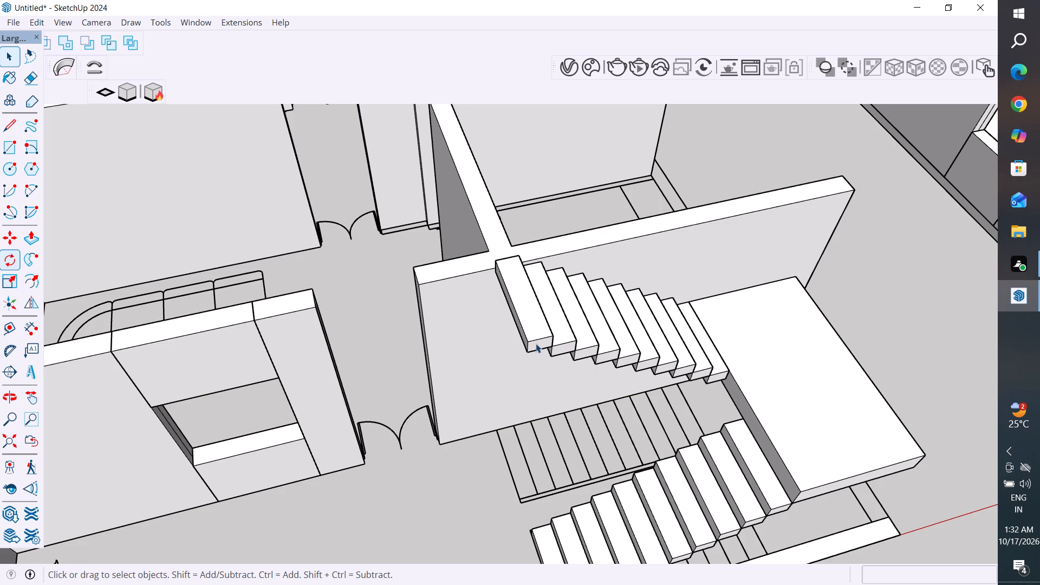
pyautogui.scroll(-4, 536, 343)
pyautogui.click(535, 322)
pyautogui.click(536, 322)
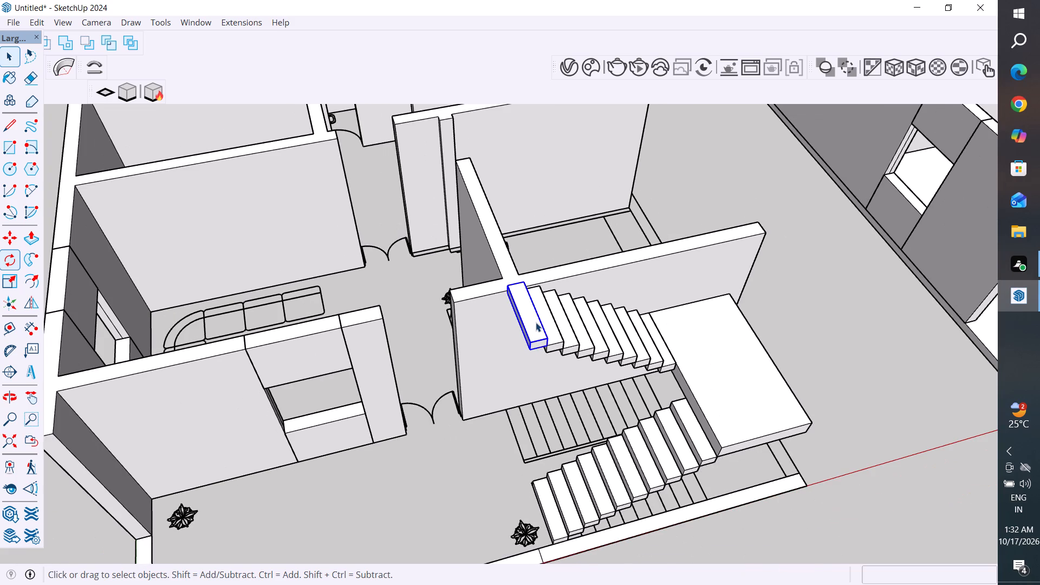
pyautogui.press('m')
pyautogui.press('m')
pyautogui.scroll(9, 568, 350)
pyautogui.keyDown('ctrl'); pyautogui.click(518, 337); pyautogui.keyUp('ctrl')
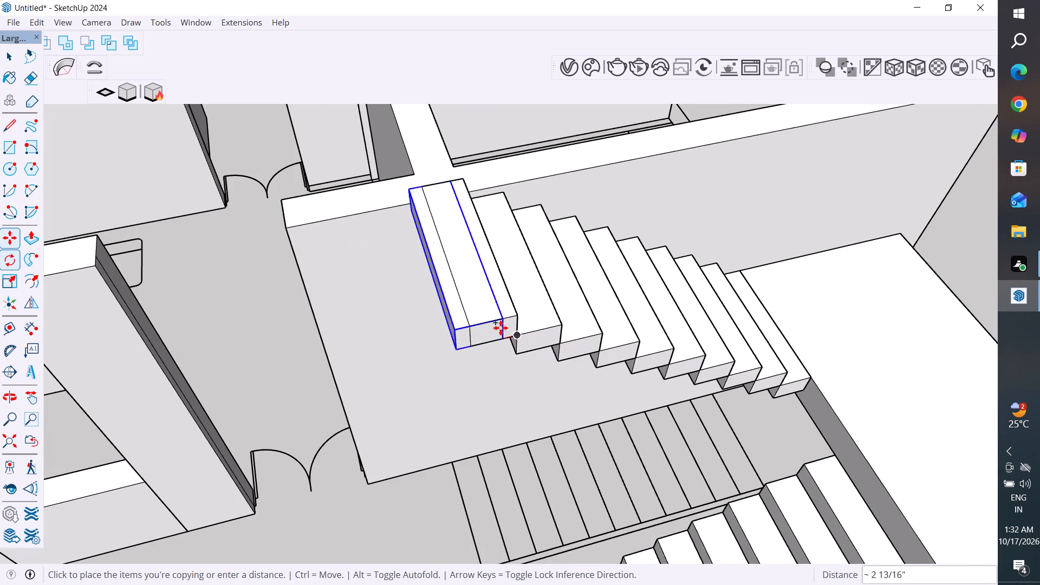
pyautogui.click(471, 324)
pyautogui.scroll(-4, 496, 383)
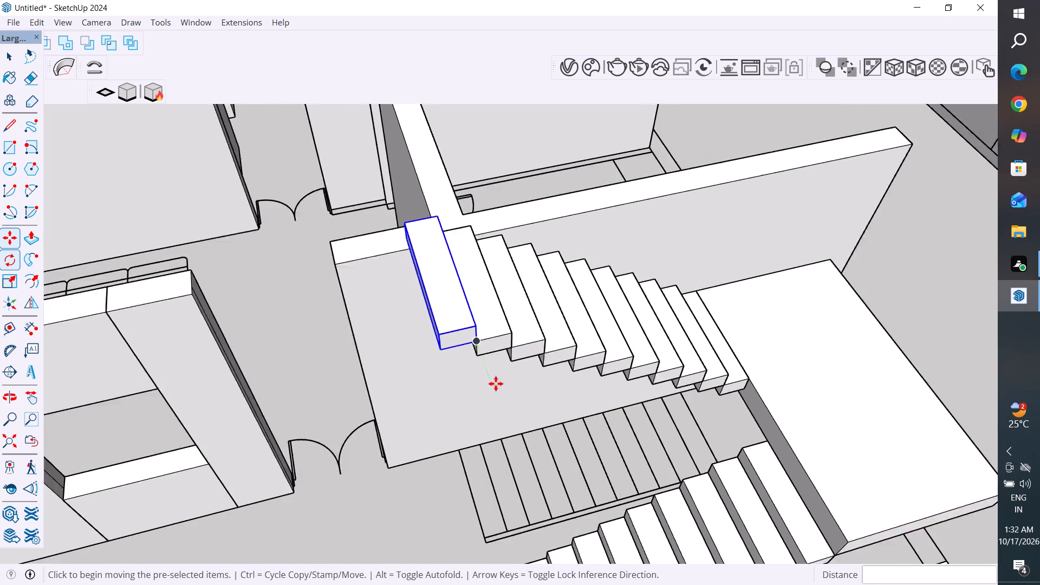
pyautogui.scroll(-8, 496, 383)
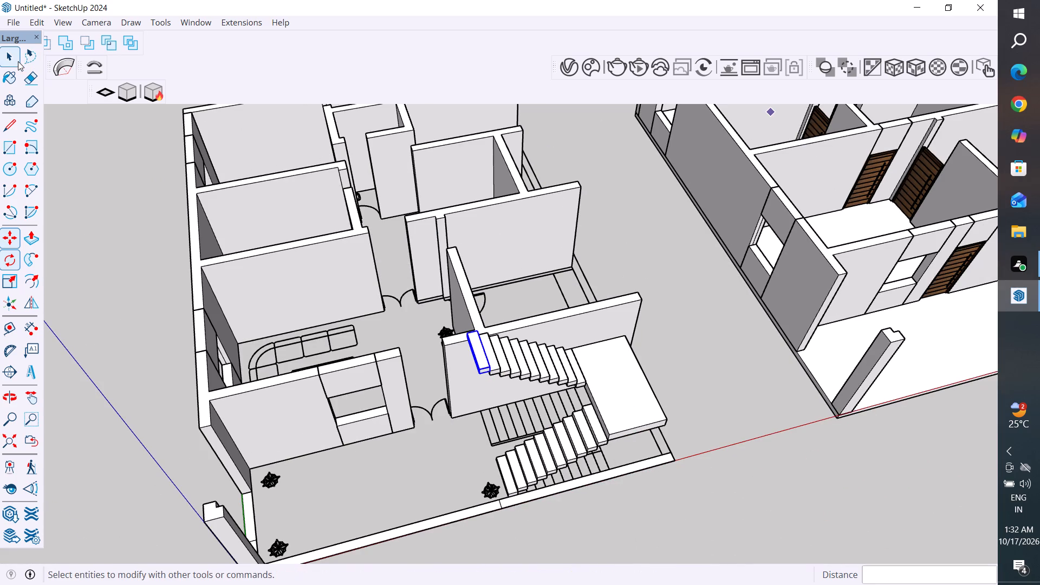
pyautogui.click(15, 61)
pyautogui.click(90, 249)
pyautogui.scroll(-10, 394, 288)
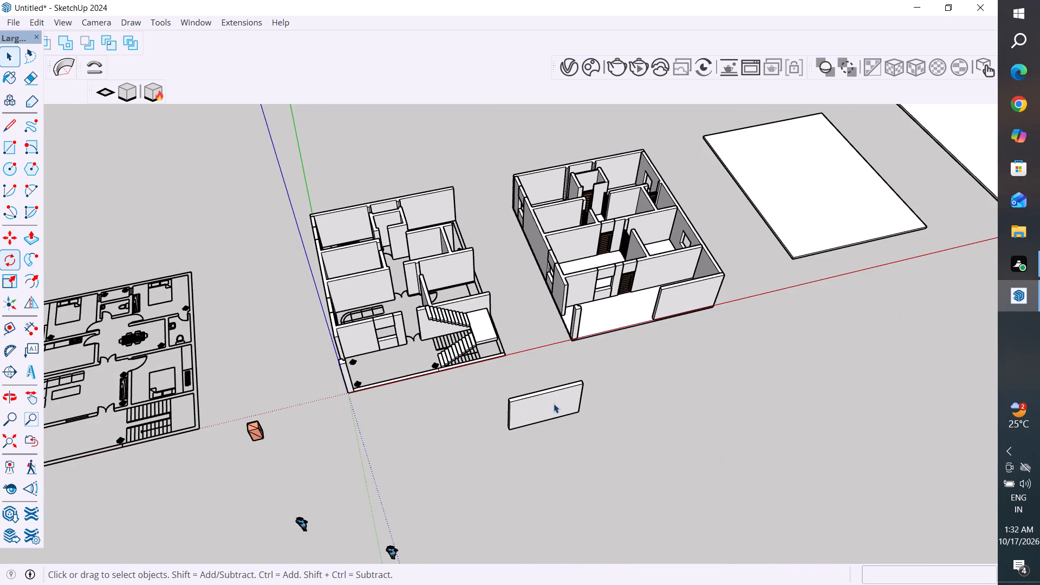
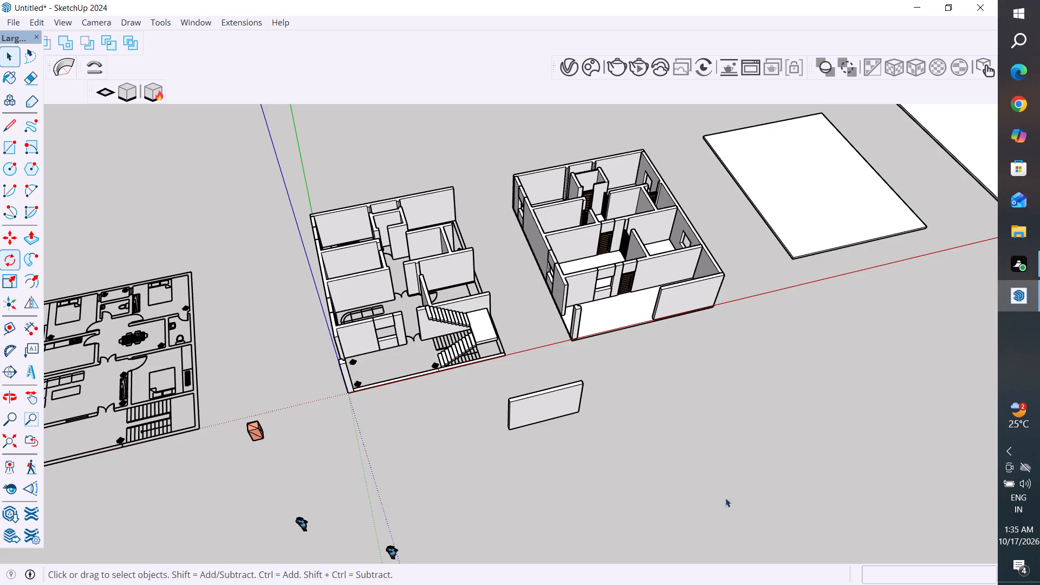
# Examine the staircase from several angles, checking its two flights and landing slab against the walls.
pyautogui.scroll(-5, 490, 359)
pyautogui.moveTo(508, 412); pyautogui.dragTo(483, 584, button='middle')
pyautogui.scroll(3, 447, 365)
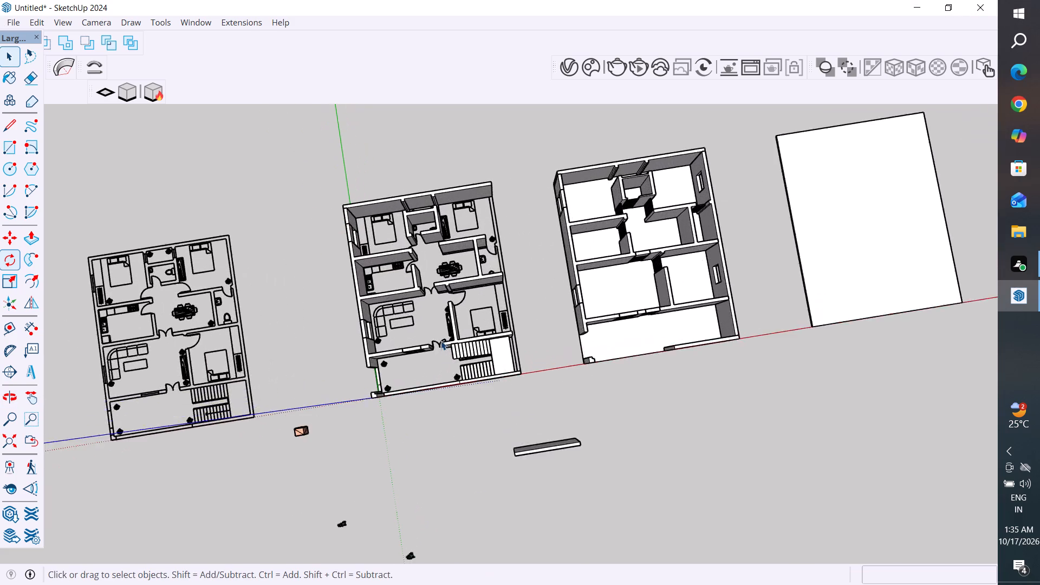
pyautogui.scroll(2, 441, 341)
pyautogui.moveTo(474, 349); pyautogui.dragTo(505, 218, button='middle')
pyautogui.scroll(4, 480, 253)
pyautogui.moveTo(486, 262); pyautogui.dragTo(523, 199, button='middle')
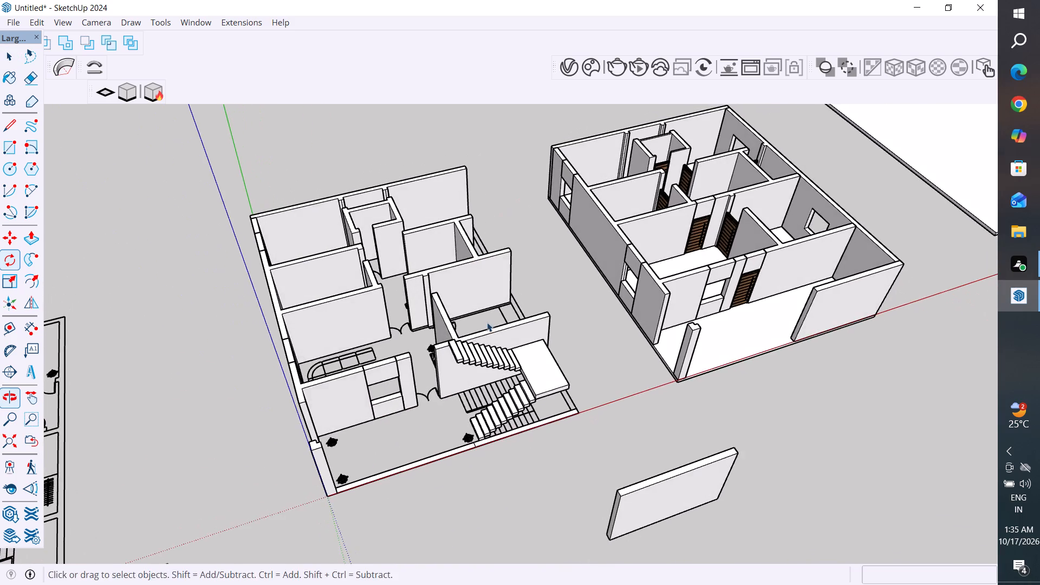
pyautogui.moveTo(489, 316); pyautogui.dragTo(505, 262, button='middle')
pyautogui.scroll(4, 517, 291)
pyautogui.moveTo(504, 329); pyautogui.dragTo(538, 253, button='middle')
pyautogui.scroll(5, 497, 303)
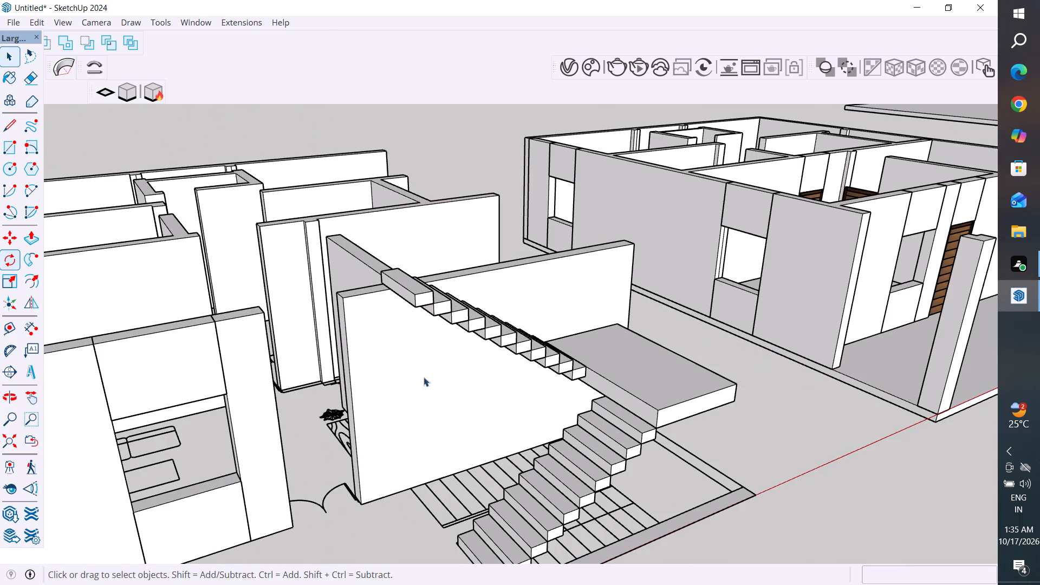
pyautogui.scroll(-3, 479, 328)
pyautogui.moveTo(479, 368); pyautogui.dragTo(221, 448, button='middle')
pyautogui.scroll(2, 479, 381)
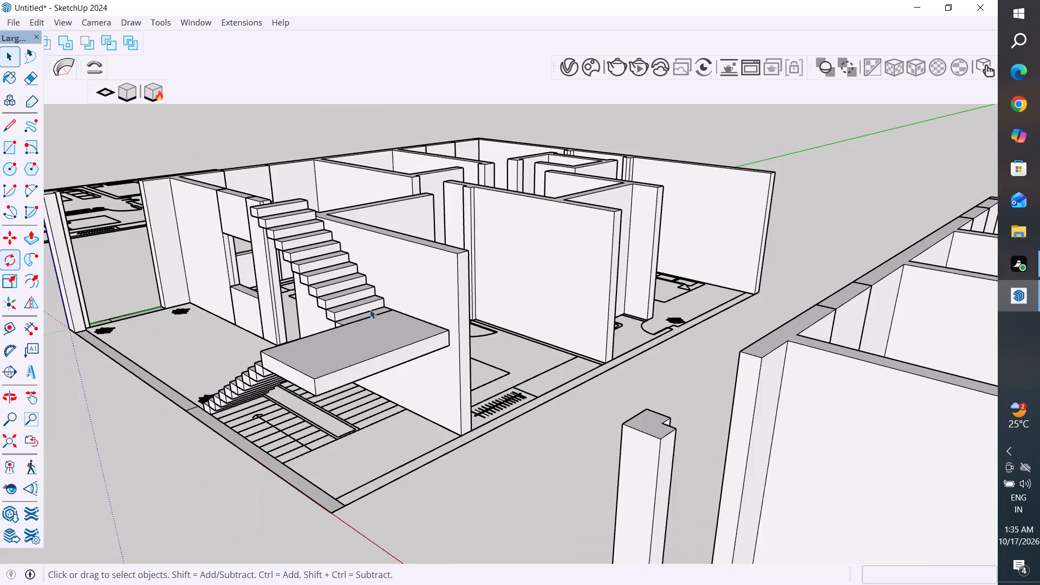
pyautogui.scroll(-6, 380, 301)
pyautogui.moveTo(343, 422); pyautogui.dragTo(414, 482, button='middle')
pyautogui.scroll(-4, 377, 411)
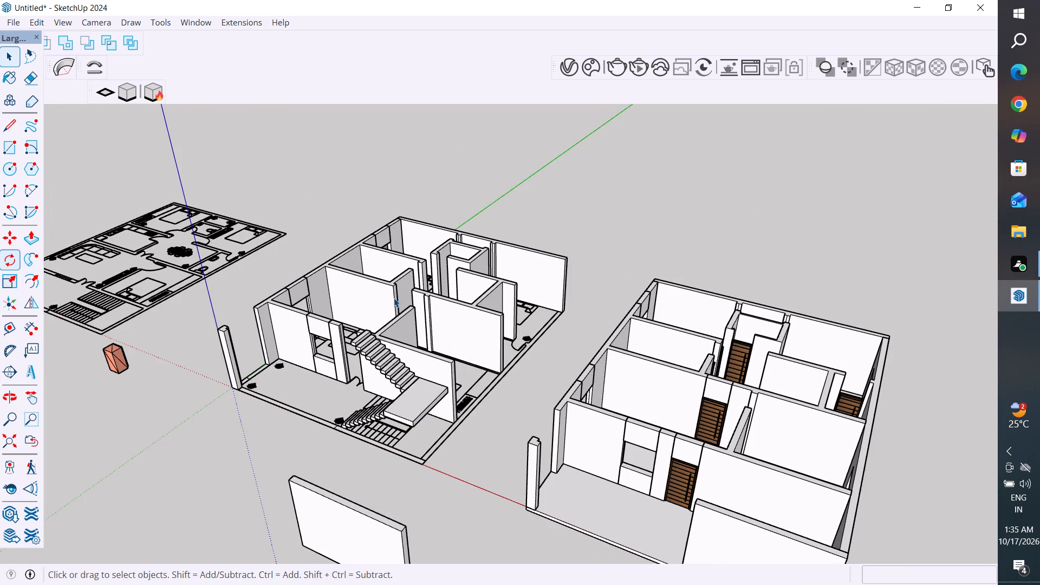
# Examine the two walled house models, the floor plan and the room layout beside the staircase.
pyautogui.scroll(2, 394, 298)
pyautogui.moveTo(395, 315); pyautogui.dragTo(499, 341, button='middle')
pyautogui.scroll(-7, 499, 334)
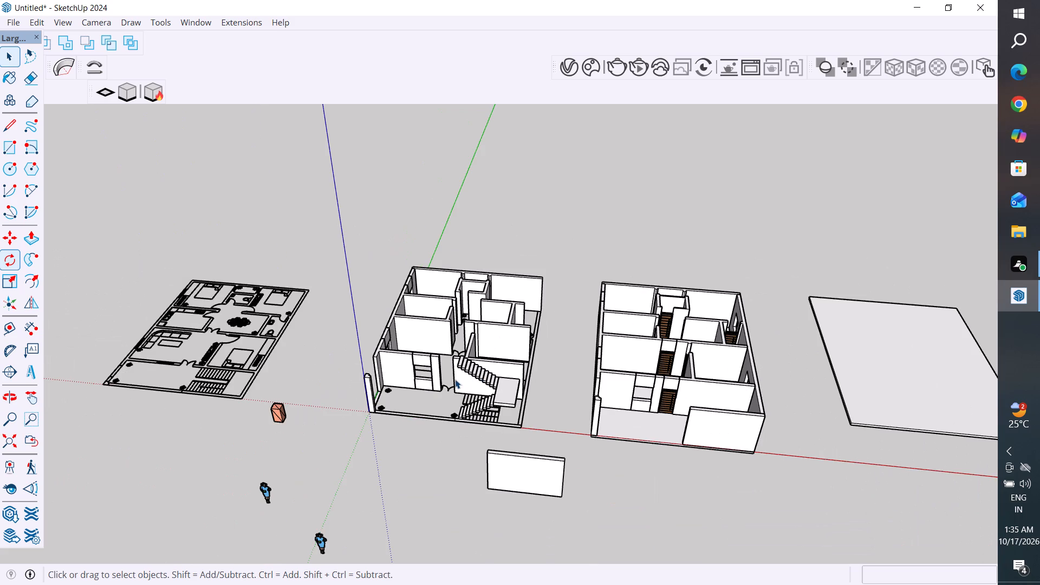
pyautogui.moveTo(469, 346); pyautogui.dragTo(525, 432, button='middle')
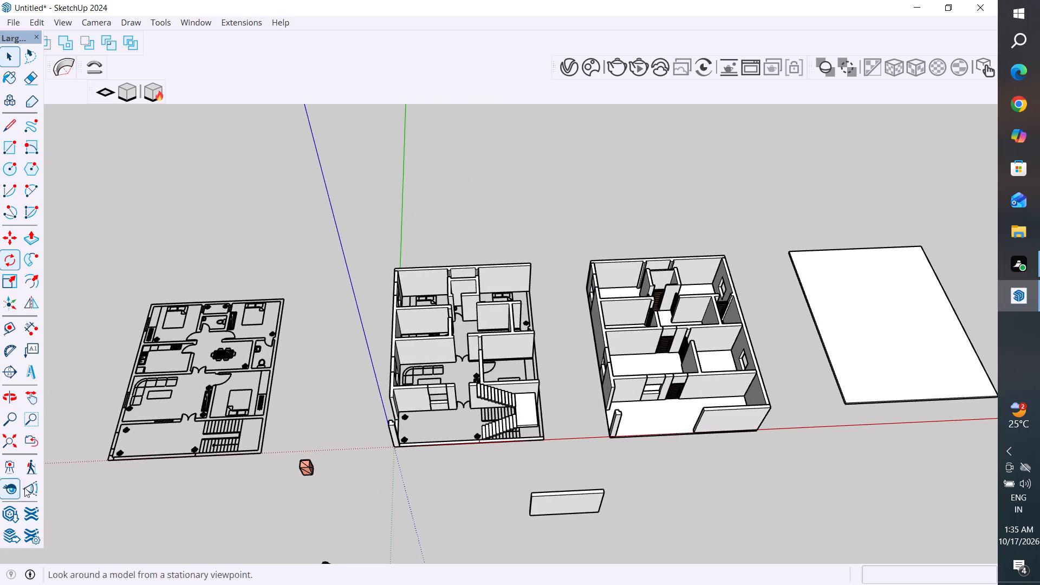
pyautogui.scroll(3, 521, 349)
pyautogui.moveTo(479, 426); pyautogui.dragTo(506, 511, button='middle')
pyautogui.moveTo(498, 488); pyautogui.dragTo(597, 404, button='middle')
pyautogui.scroll(-6, 434, 417)
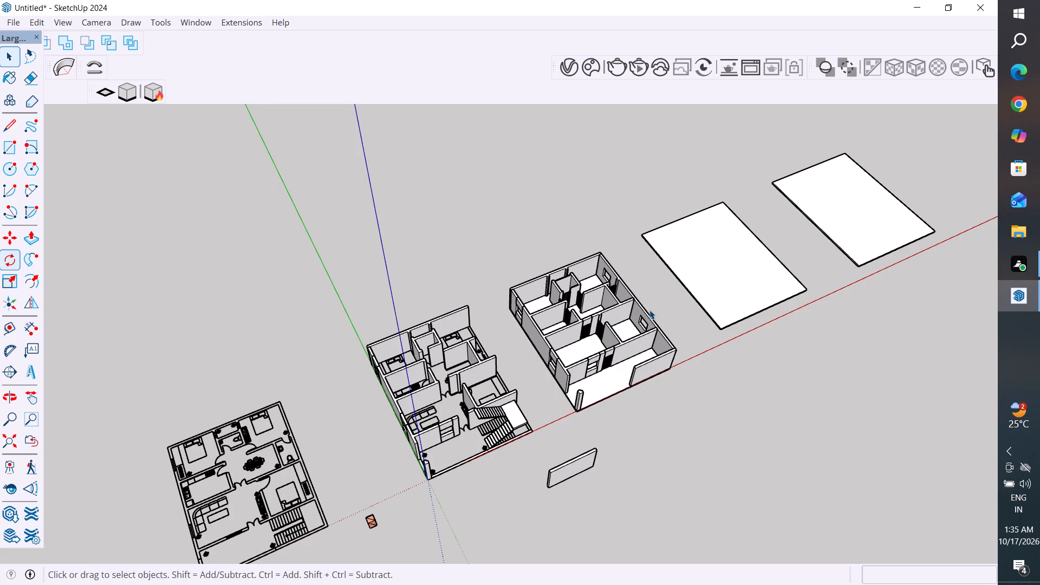
pyautogui.scroll(3, 486, 409)
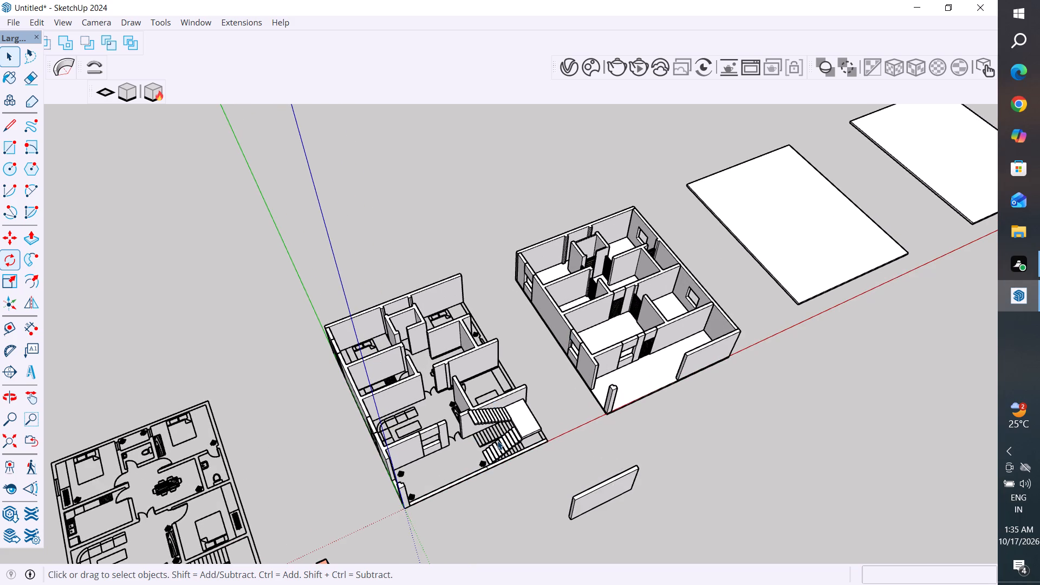
pyautogui.scroll(-4, 674, 333)
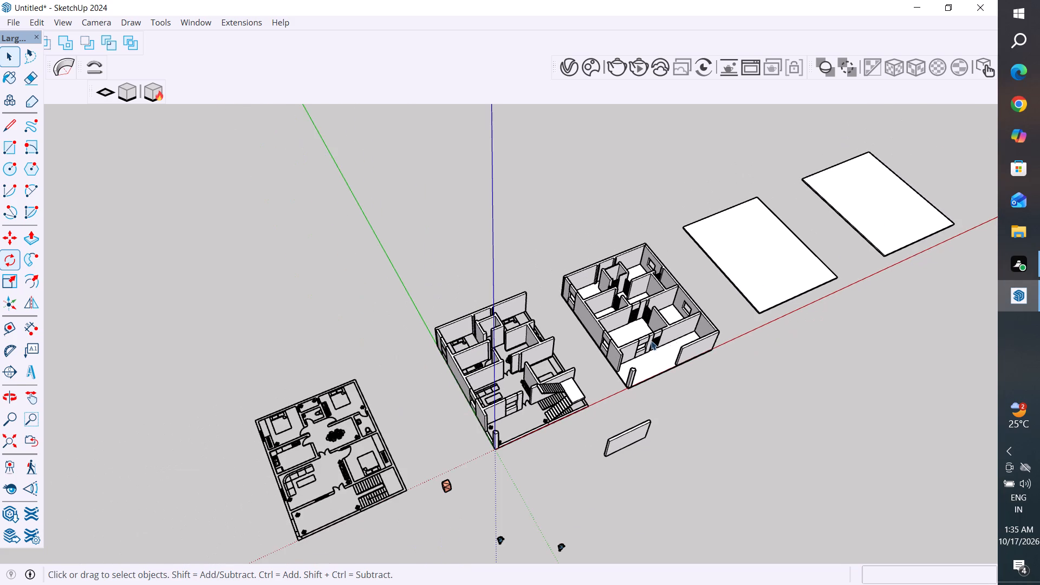
pyautogui.moveTo(643, 350); pyautogui.dragTo(334, 294, button='middle')
pyautogui.scroll(4, 413, 357)
pyautogui.scroll(3, 464, 383)
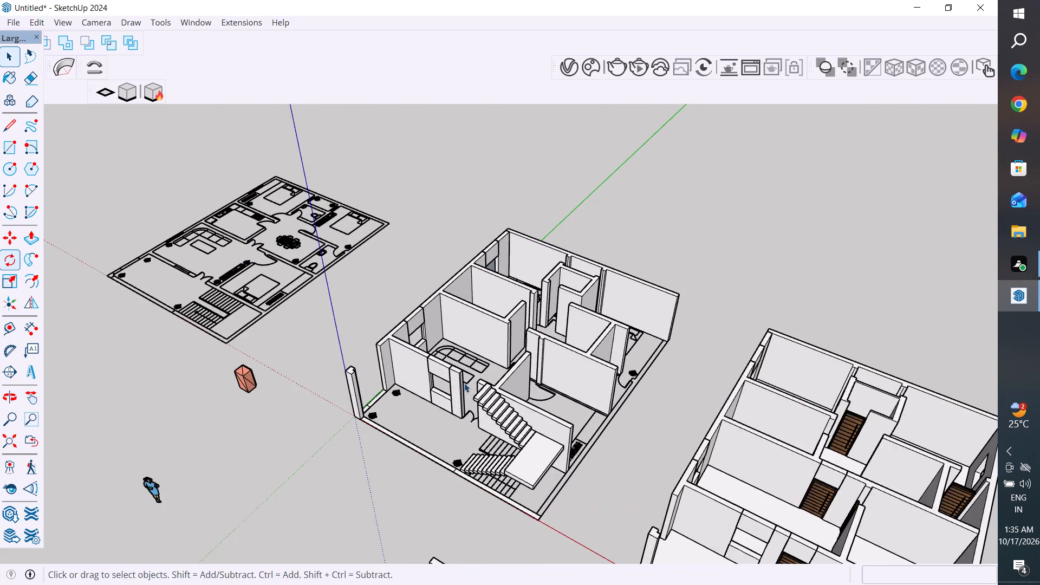
pyautogui.scroll(8, 474, 387)
pyautogui.moveTo(500, 393); pyautogui.dragTo(226, 445, button='middle')
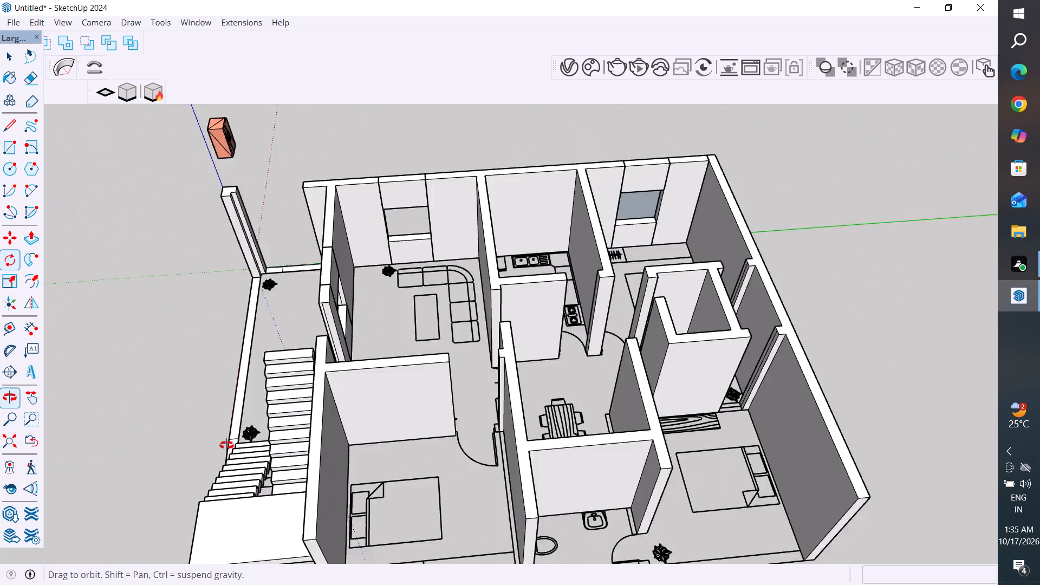
pyautogui.moveTo(226, 445); pyautogui.dragTo(231, 441, button='middle')
pyautogui.scroll(8, 299, 348)
pyautogui.scroll(-4, 412, 337)
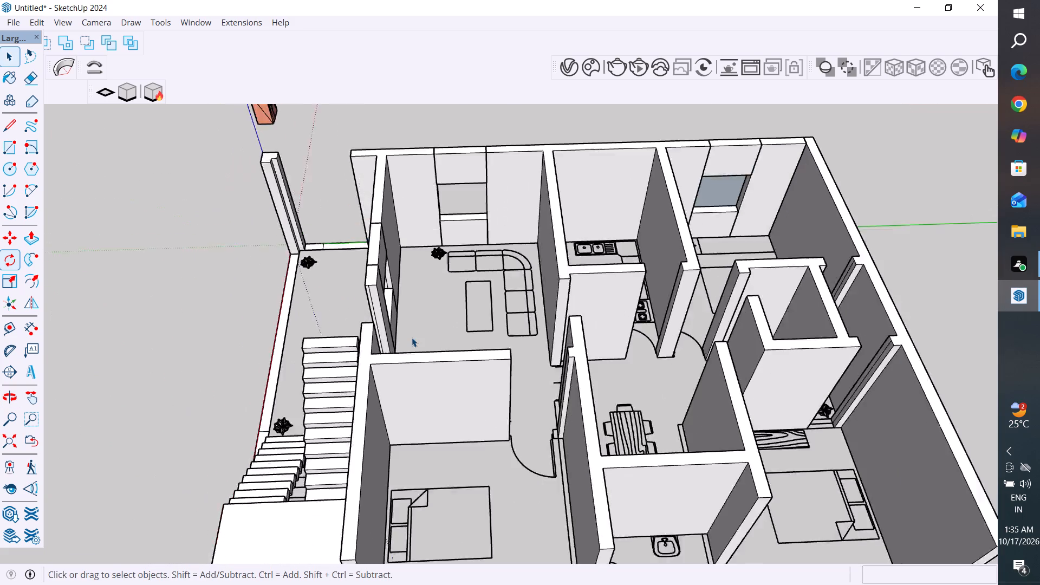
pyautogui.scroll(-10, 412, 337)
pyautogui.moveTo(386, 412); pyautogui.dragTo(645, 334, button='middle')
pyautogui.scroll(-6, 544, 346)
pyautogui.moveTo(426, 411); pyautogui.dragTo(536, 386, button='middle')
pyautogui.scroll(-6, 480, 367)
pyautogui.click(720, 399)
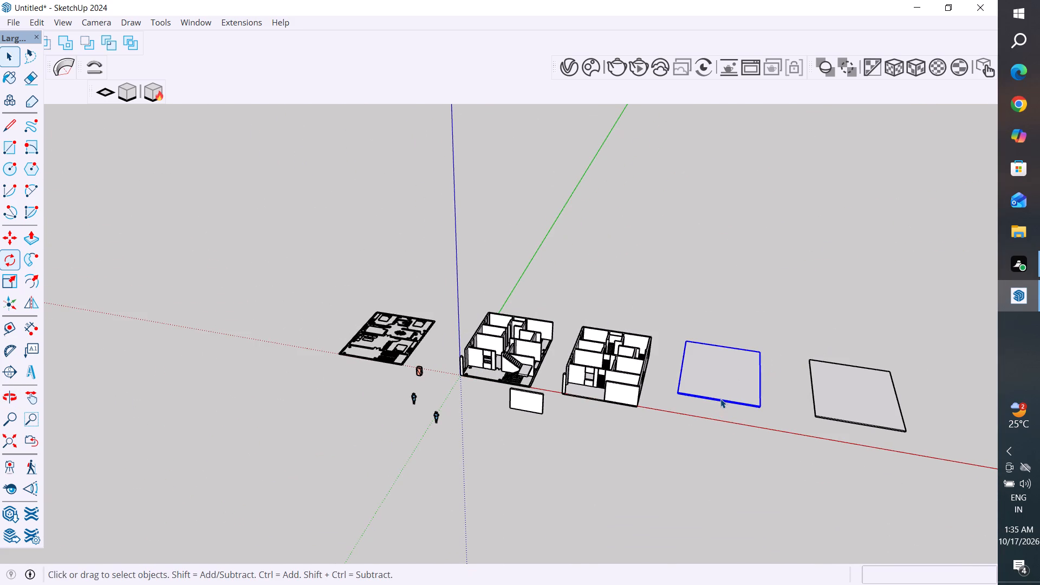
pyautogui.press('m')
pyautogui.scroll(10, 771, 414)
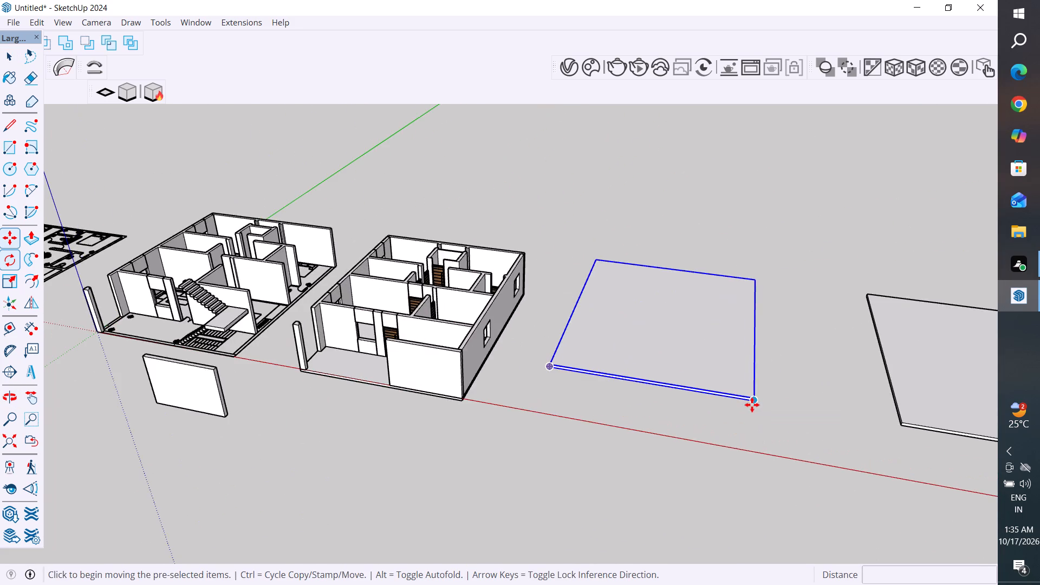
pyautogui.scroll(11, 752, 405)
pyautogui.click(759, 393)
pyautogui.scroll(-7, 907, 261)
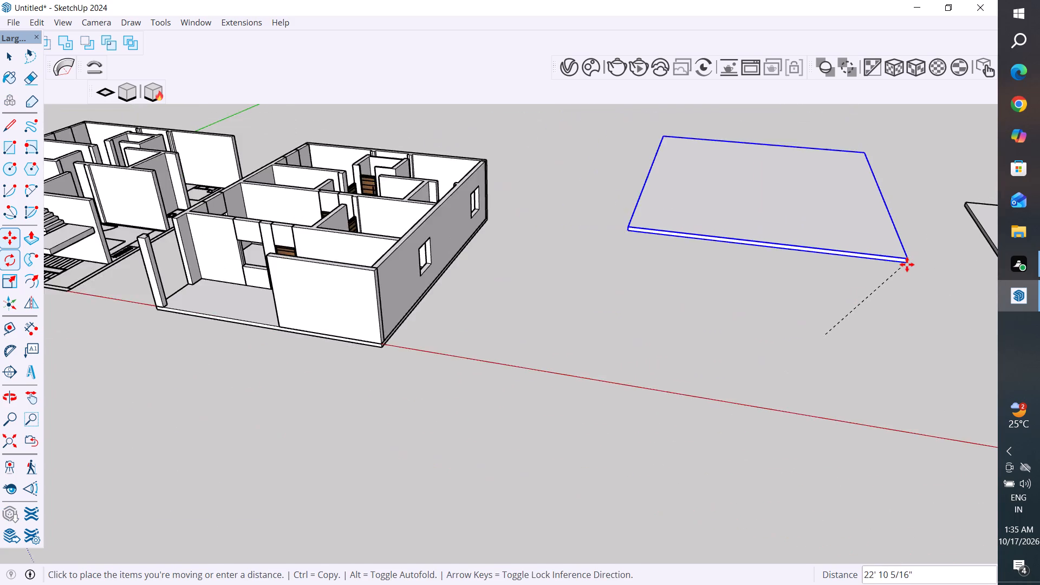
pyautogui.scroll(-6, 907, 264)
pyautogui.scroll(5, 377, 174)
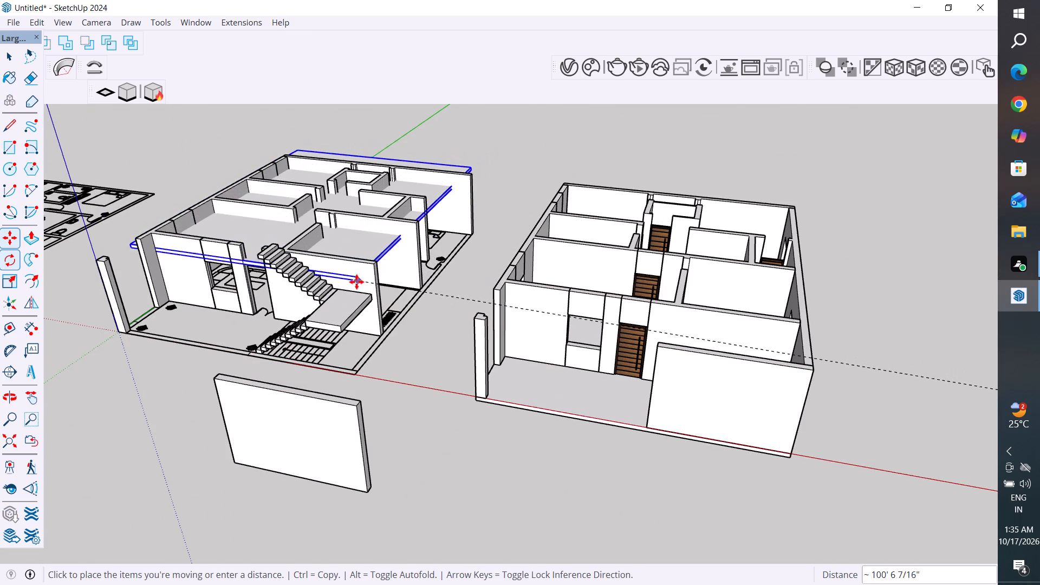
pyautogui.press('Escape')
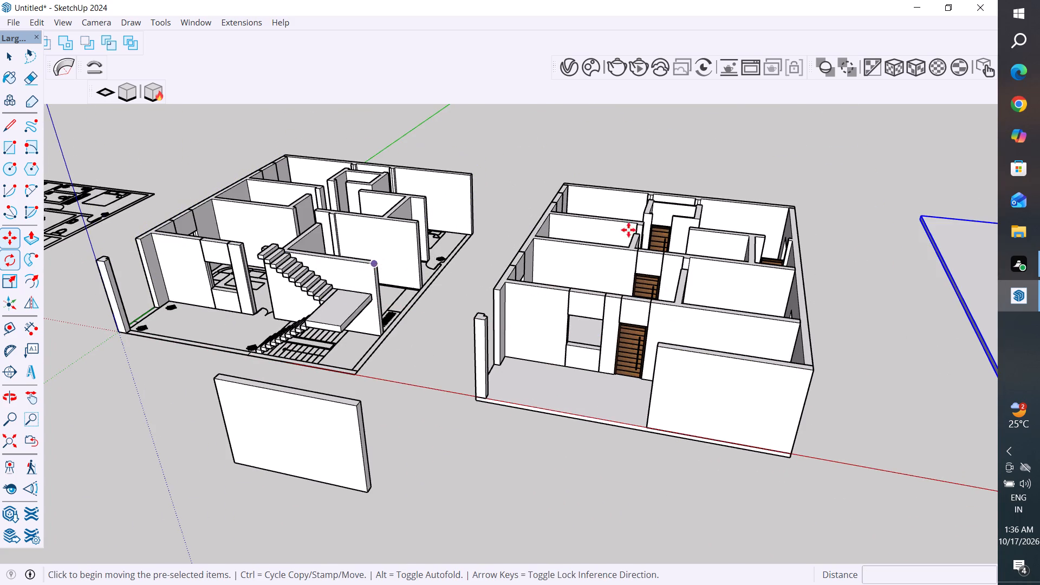
# Move the nearer blank slab about 96' 8 11/16" by its corner onto the top corner of the staircase house's outer wall.
pyautogui.scroll(-6, 620, 271)
pyautogui.moveTo(701, 239); pyautogui.dragTo(180, 298, button='middle')
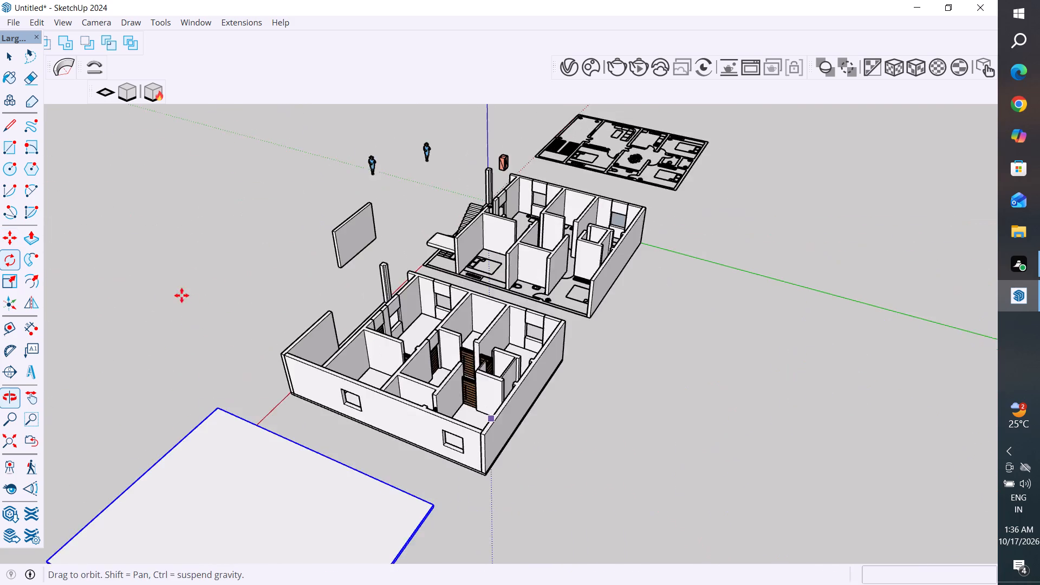
pyautogui.scroll(-6, 301, 185)
pyautogui.scroll(11, 284, 433)
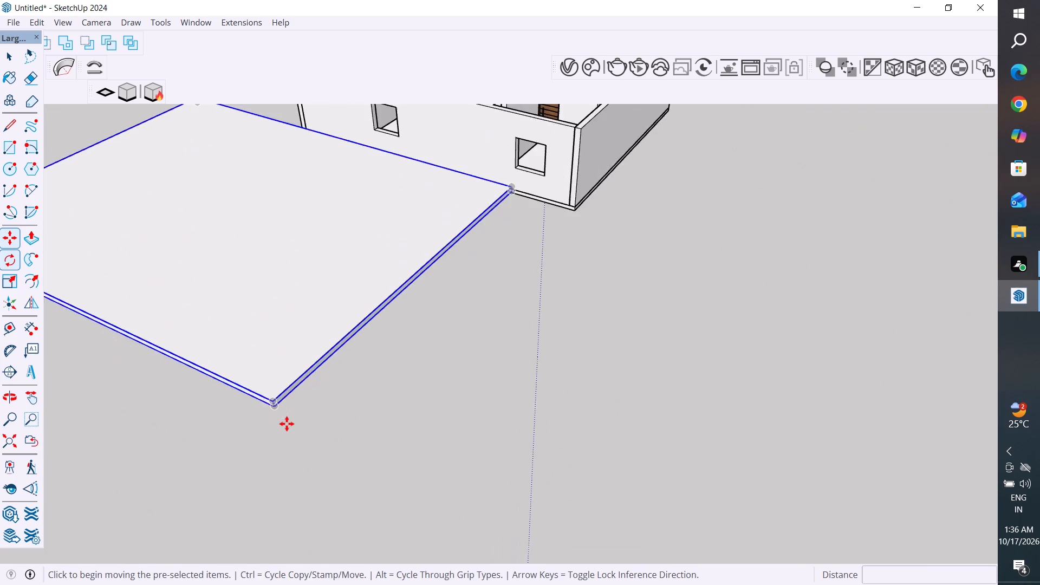
pyautogui.scroll(6, 287, 424)
pyautogui.click(268, 392)
pyautogui.scroll(-5, 276, 472)
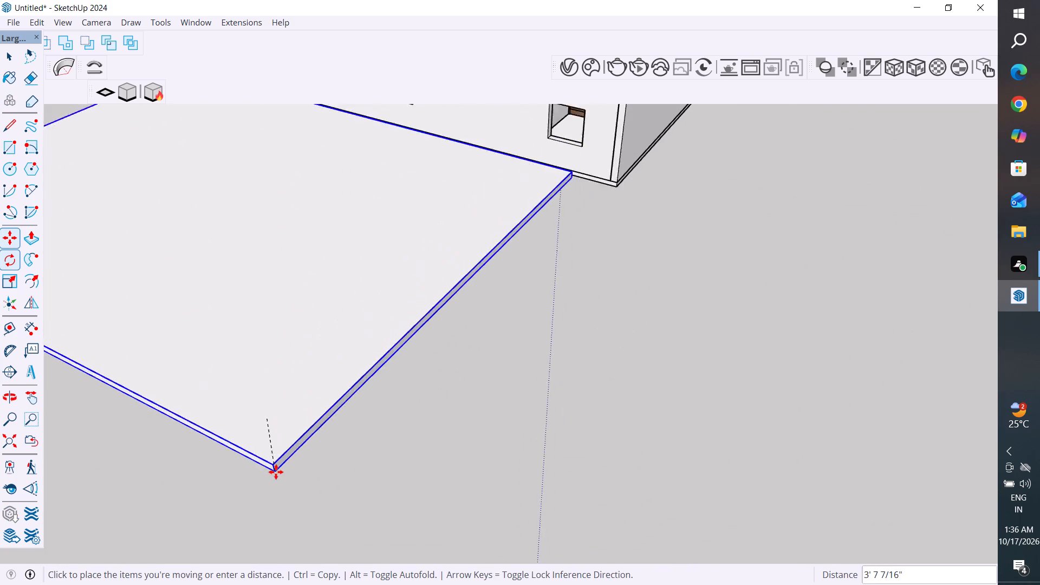
pyautogui.scroll(-20, 276, 472)
pyautogui.scroll(6, 452, 204)
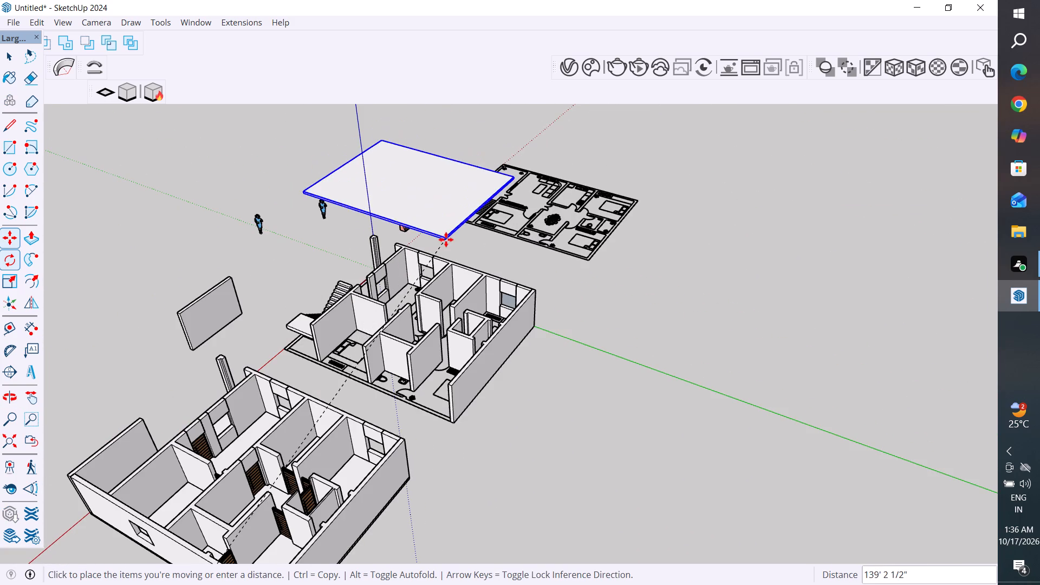
pyautogui.scroll(-6, 451, 232)
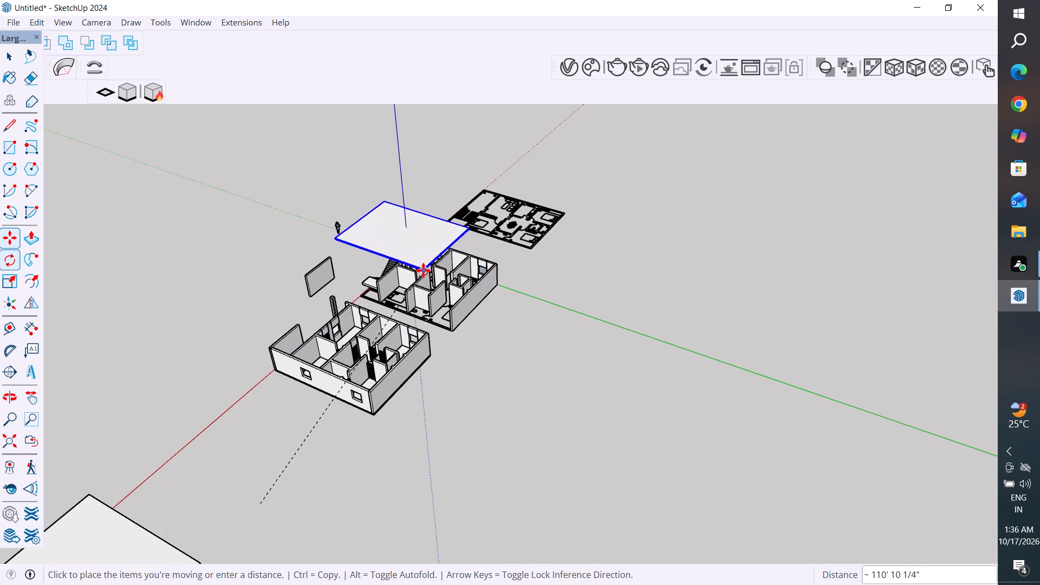
pyautogui.scroll(5, 425, 263)
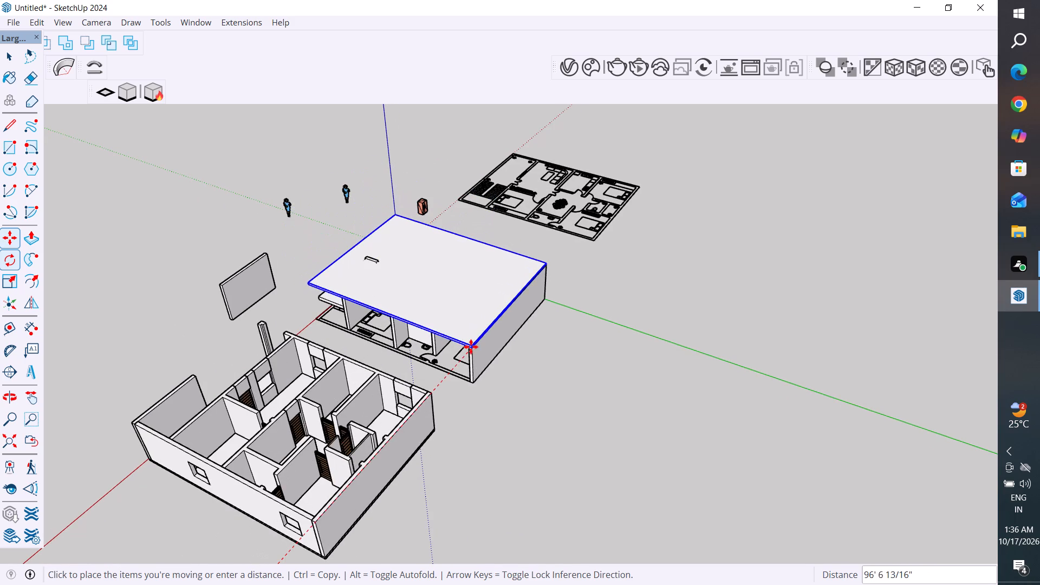
pyautogui.scroll(6, 472, 345)
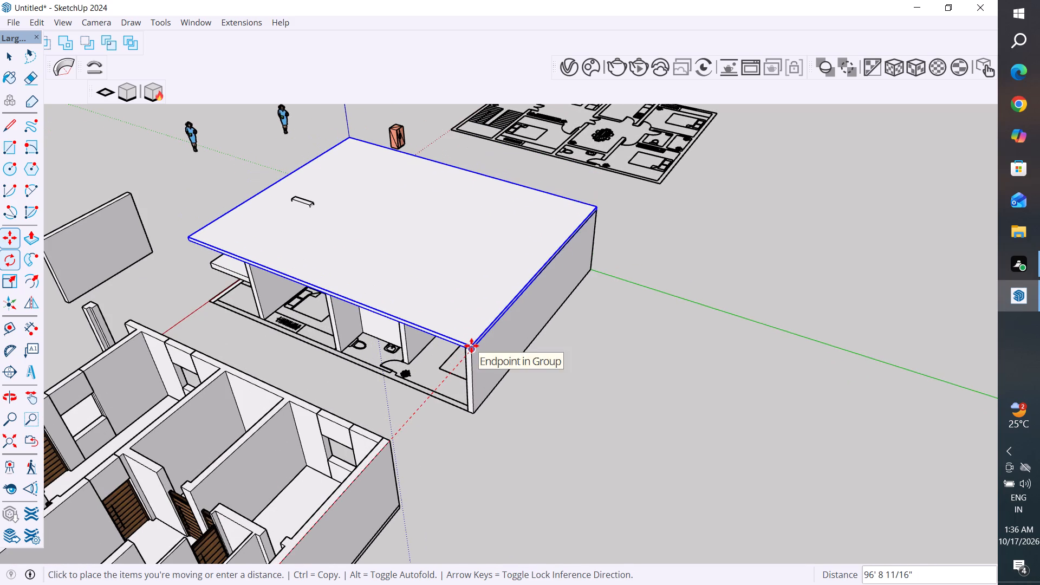
pyautogui.click(471, 346)
# Delete the top step of the second flight, which pokes through the roof slab.
pyautogui.click(3, 58)
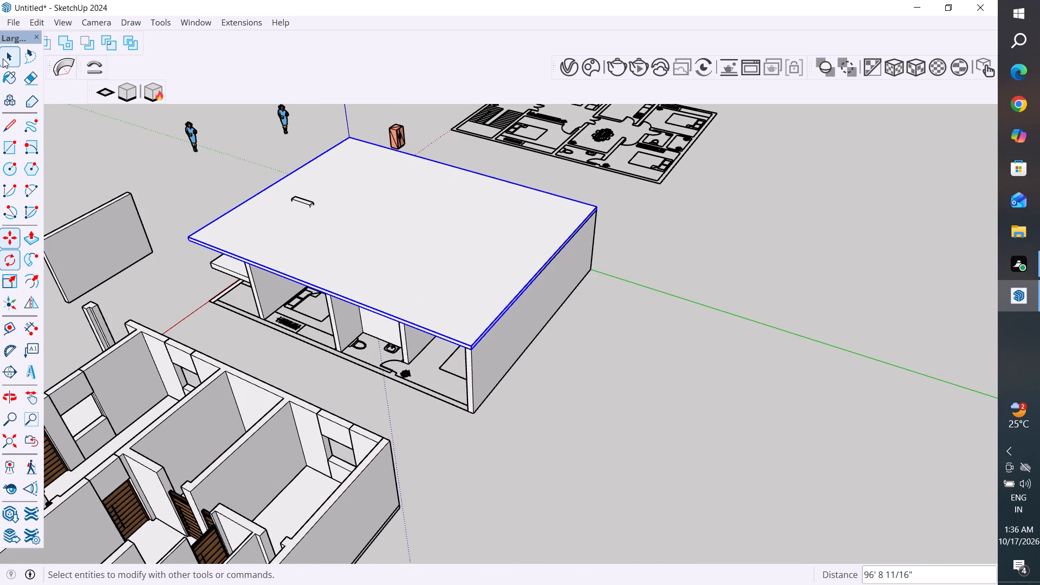
pyautogui.click(309, 203)
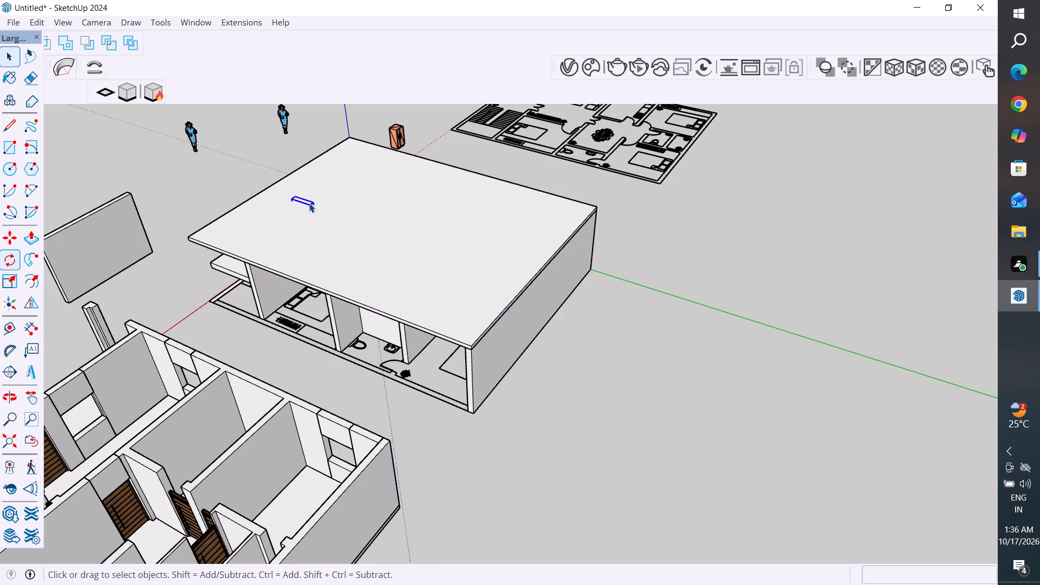
pyautogui.press('Delete')
# Examine the placed roof slab and the staircase beneath it from the front, the side and above.
pyautogui.scroll(-7, 460, 307)
pyautogui.moveTo(394, 312); pyautogui.dragTo(715, 239, button='middle')
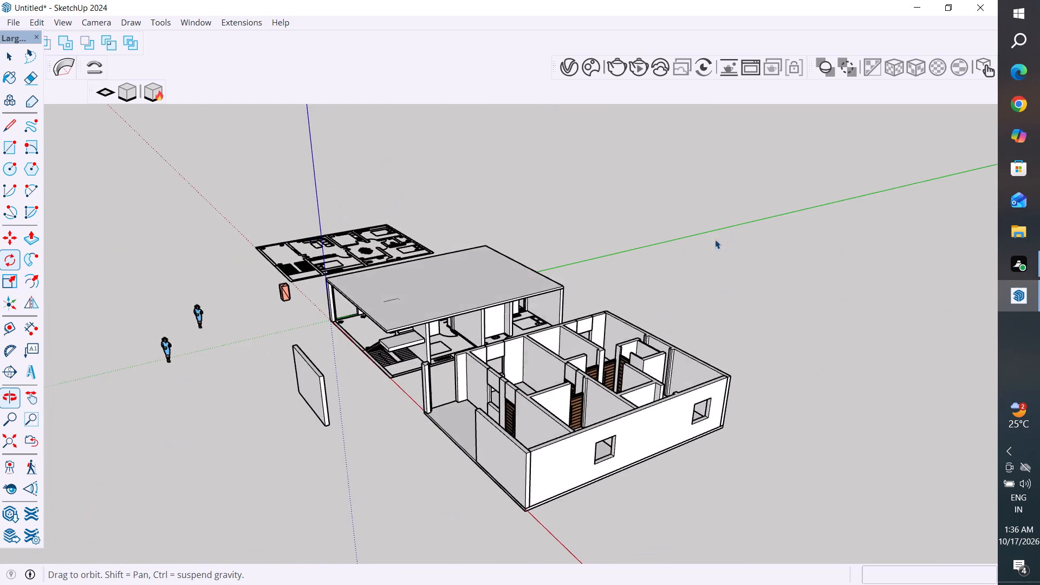
pyautogui.moveTo(715, 239); pyautogui.dragTo(717, 239, button='middle')
pyautogui.moveTo(355, 301); pyautogui.dragTo(654, 233, button='middle')
pyautogui.scroll(5, 536, 262)
pyautogui.moveTo(483, 337); pyautogui.dragTo(496, 269, button='middle')
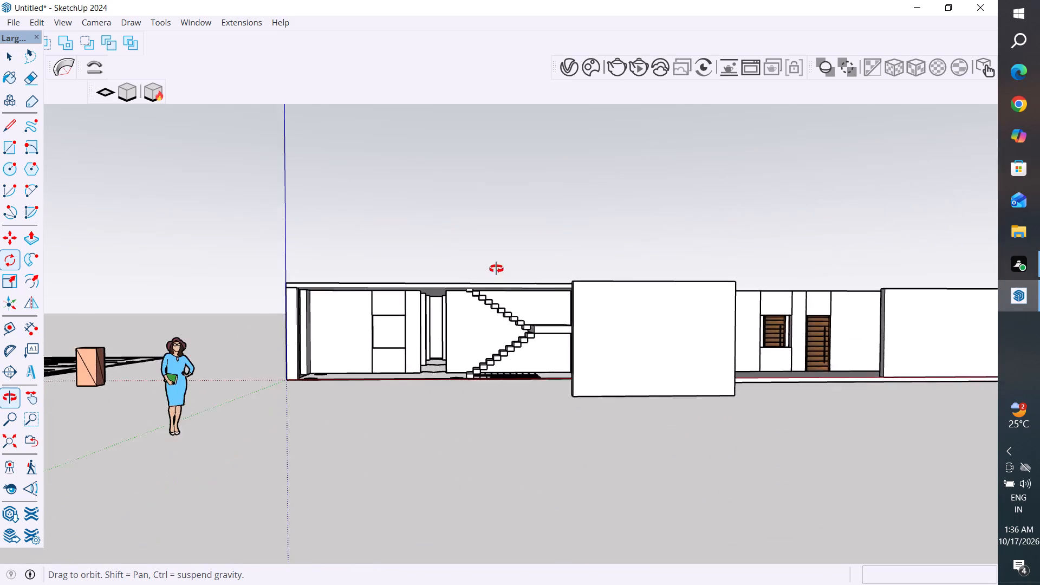
pyautogui.moveTo(496, 269); pyautogui.dragTo(497, 428, button='middle')
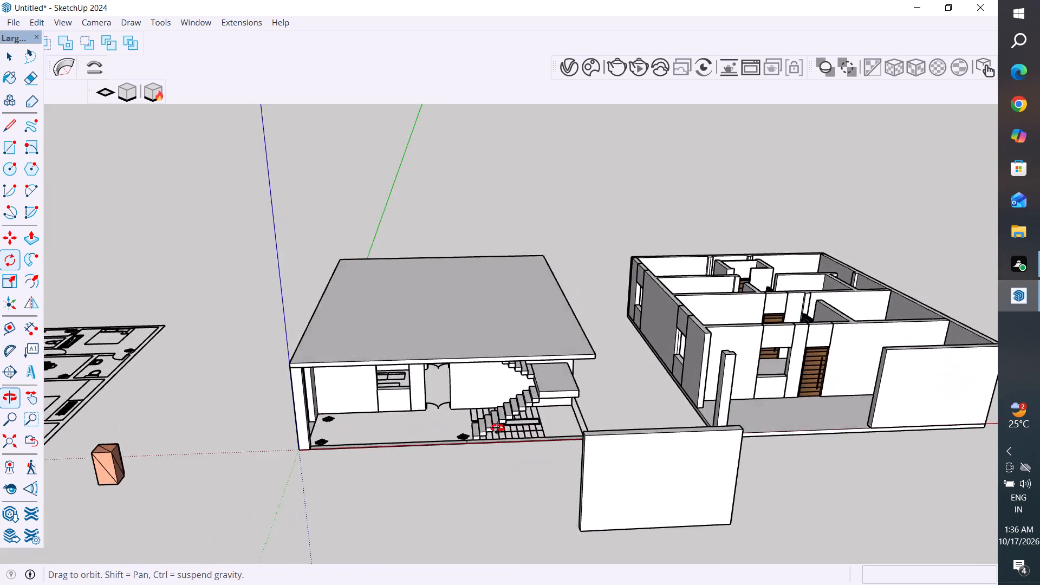
pyautogui.moveTo(497, 428); pyautogui.dragTo(497, 431, button='middle')
pyautogui.scroll(-6, 480, 382)
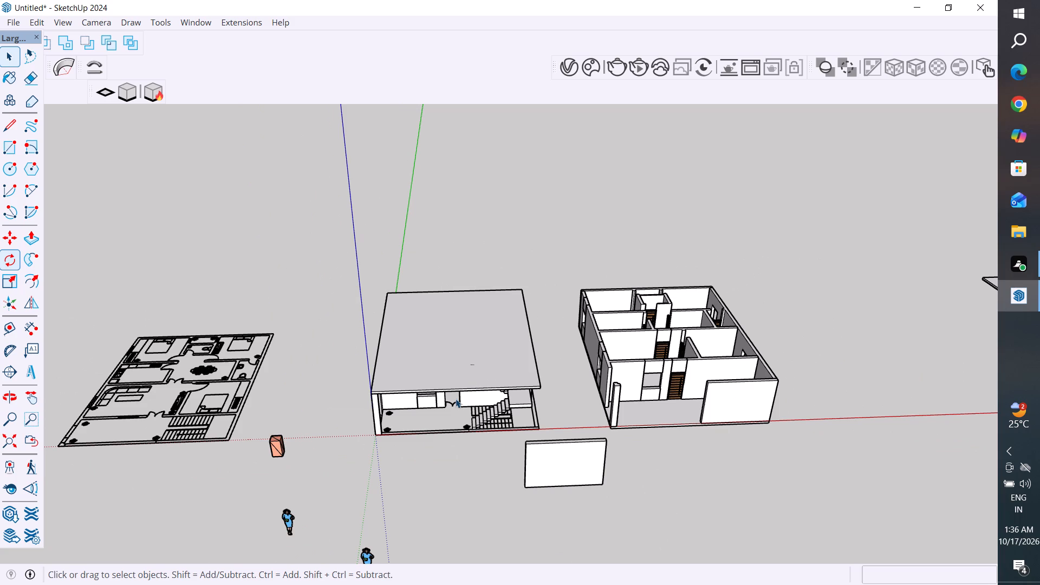
pyautogui.moveTo(625, 294); pyautogui.dragTo(596, 414, button='middle')
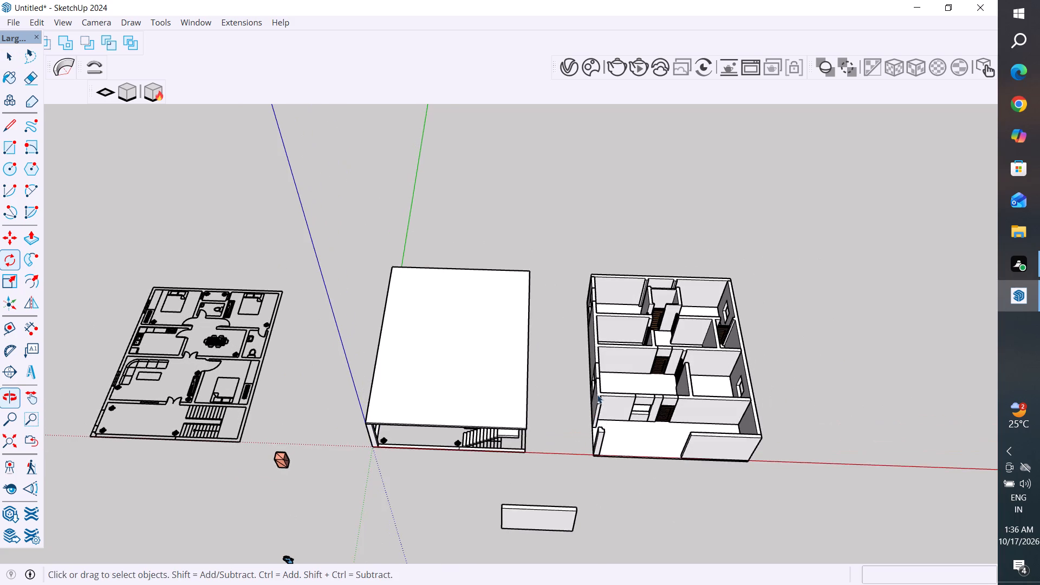
pyautogui.scroll(-7, 193, 362)
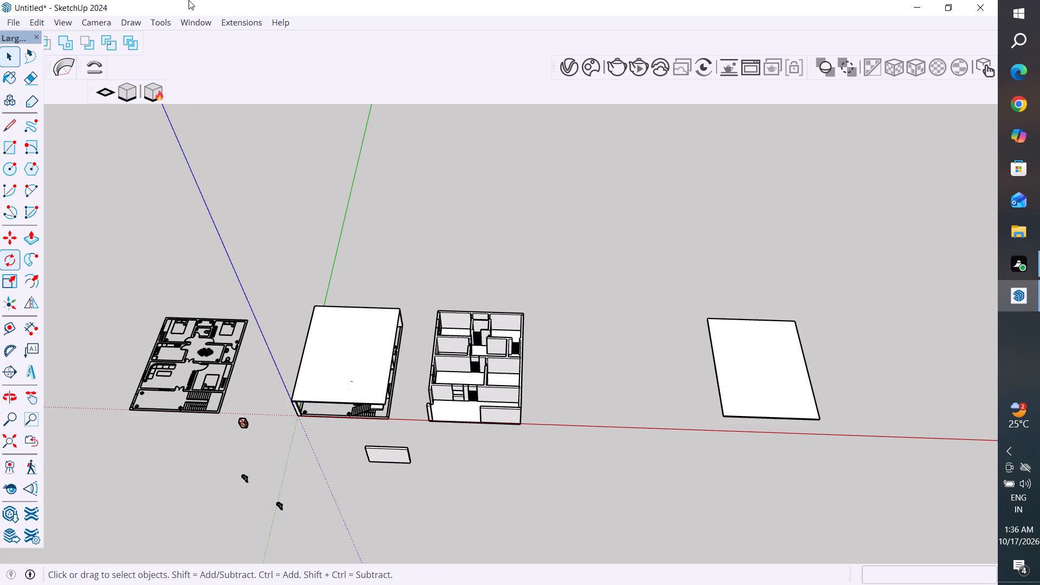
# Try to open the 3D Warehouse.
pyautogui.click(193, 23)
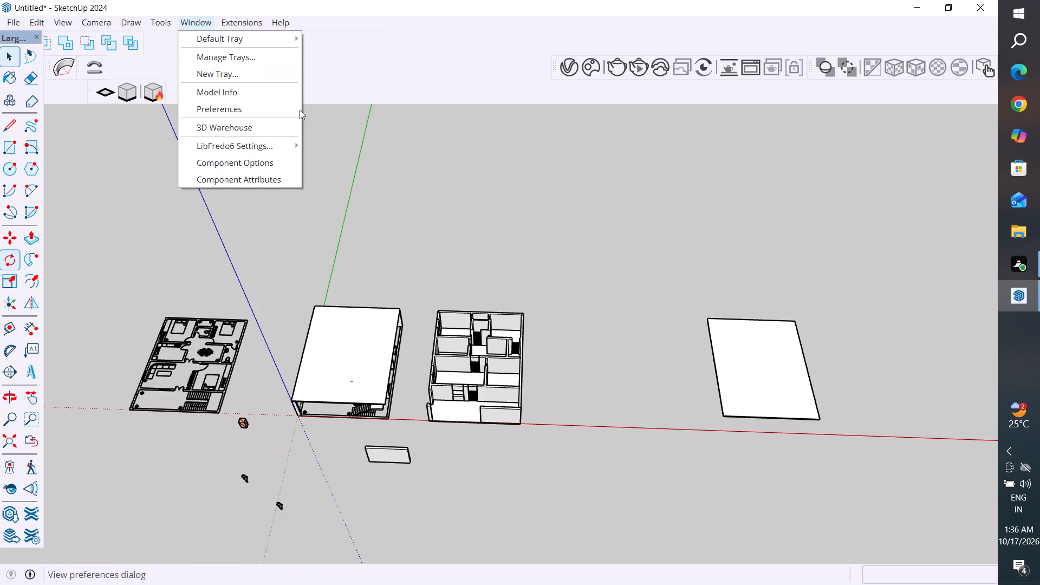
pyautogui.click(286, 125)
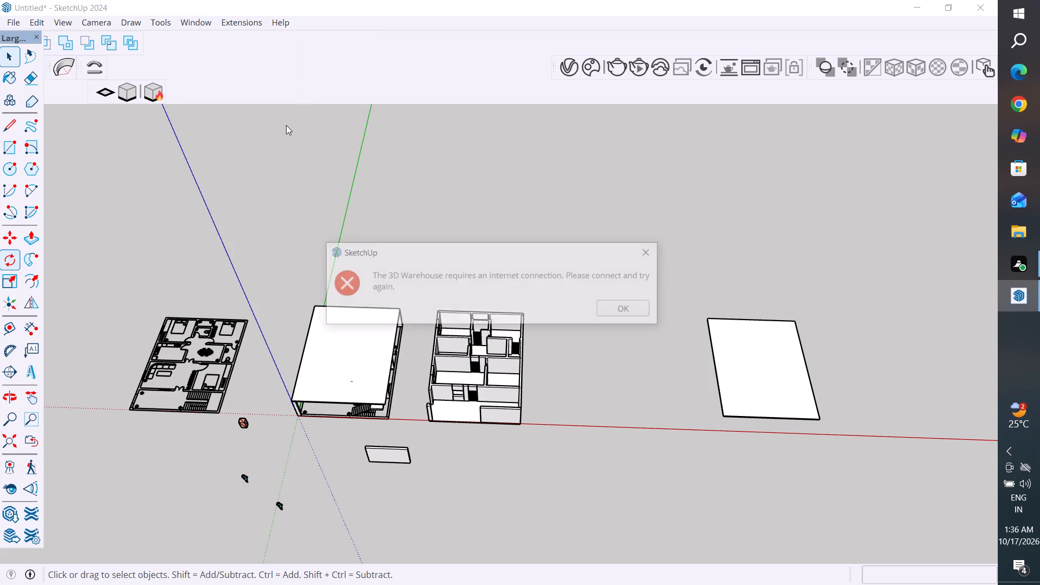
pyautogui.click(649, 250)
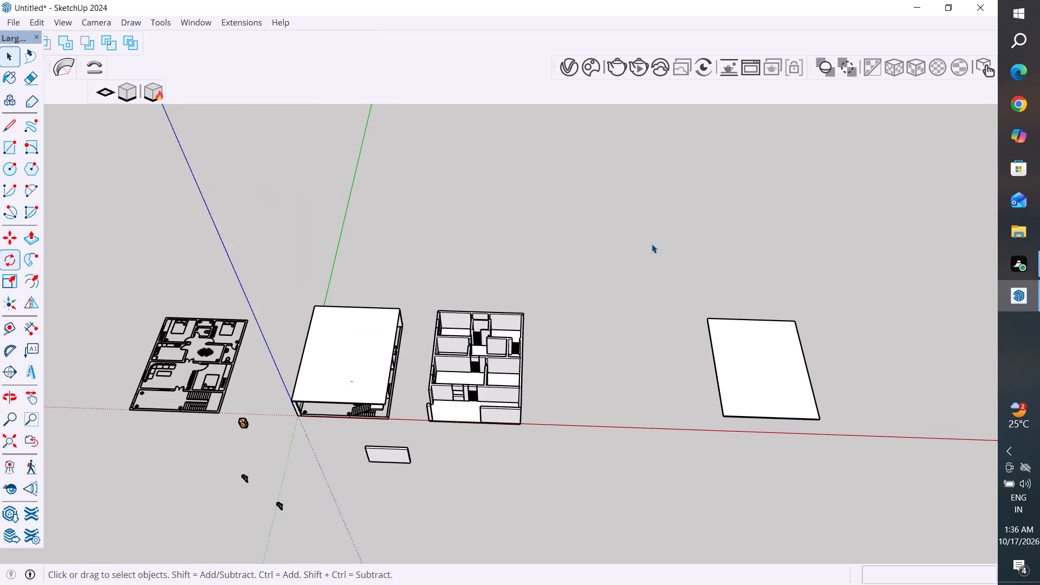
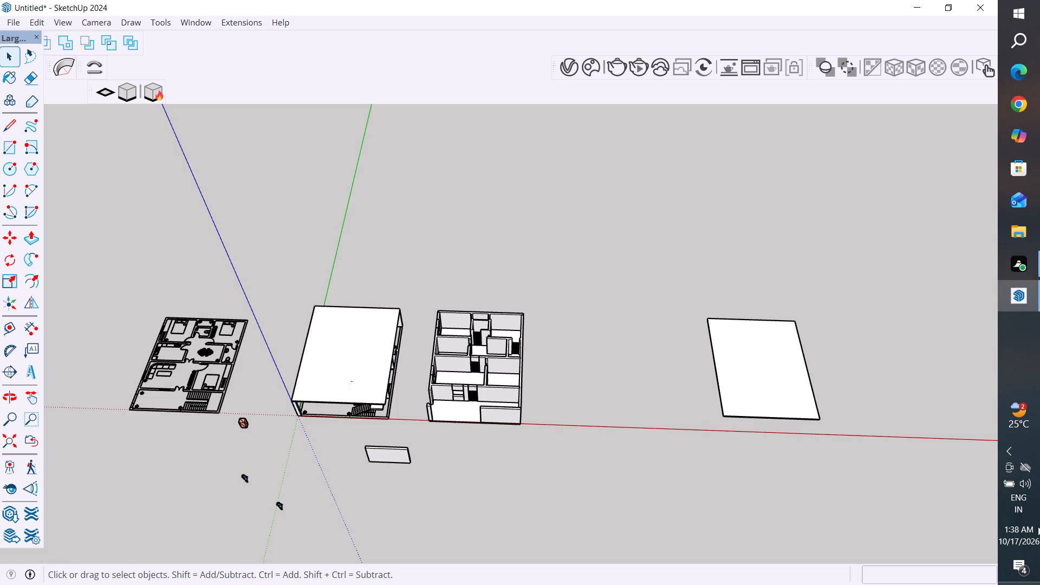
# Examine the roofed staircase house and the open-topped walled house from above and from the front.
pyautogui.click(380, 216)
pyautogui.scroll(3, 452, 522)
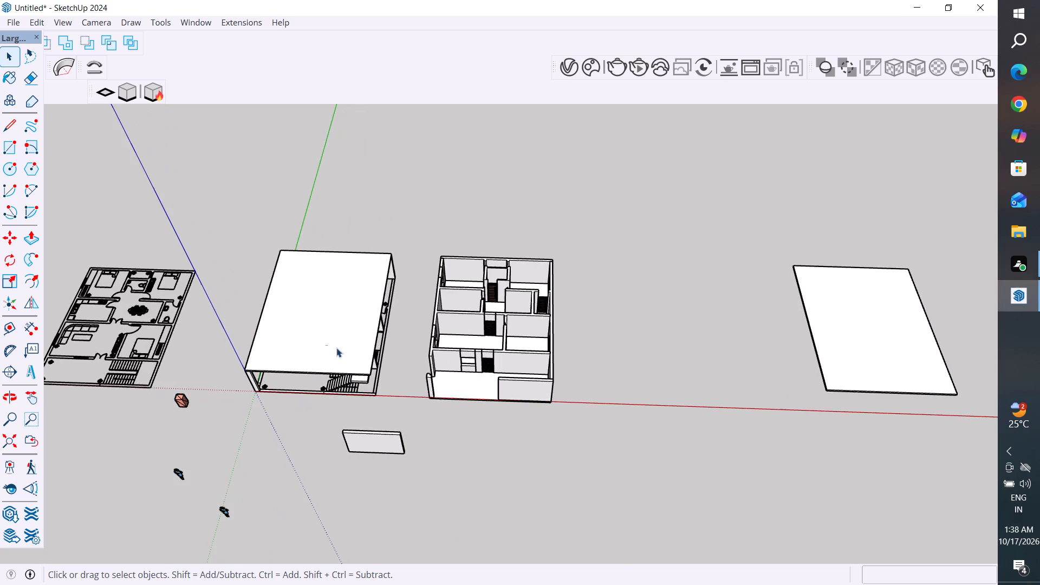
pyautogui.moveTo(341, 339); pyautogui.dragTo(464, 161, button='middle')
pyautogui.scroll(6, 393, 279)
pyautogui.scroll(1, 615, 345)
pyautogui.scroll(-5, 351, 414)
pyautogui.moveTo(353, 443); pyautogui.dragTo(424, 382, button='middle')
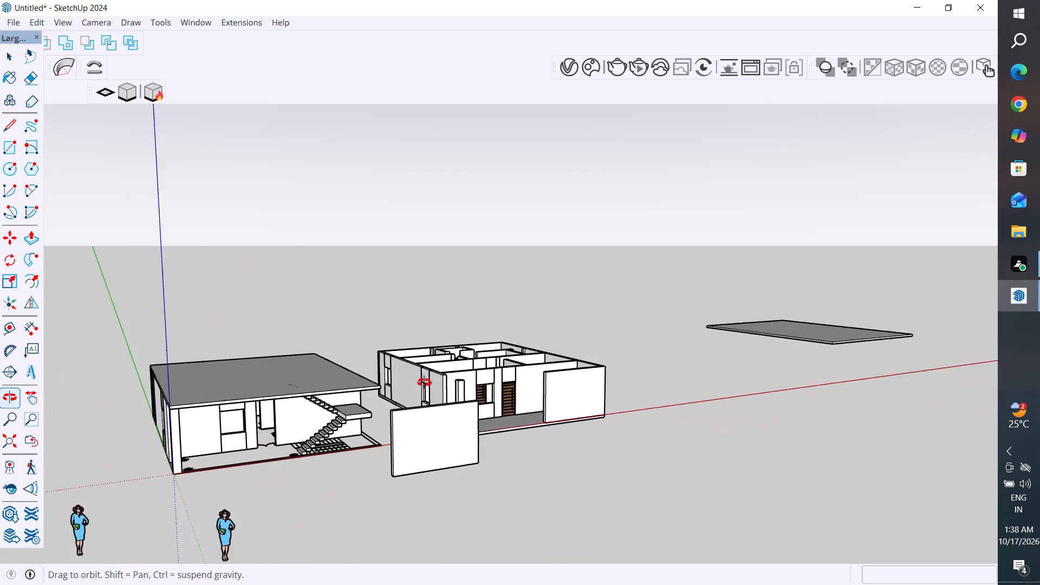
pyautogui.moveTo(424, 382); pyautogui.dragTo(180, 581, button='middle')
# Search the 3D Warehouse for WINDOW models.
pyautogui.click(196, 21)
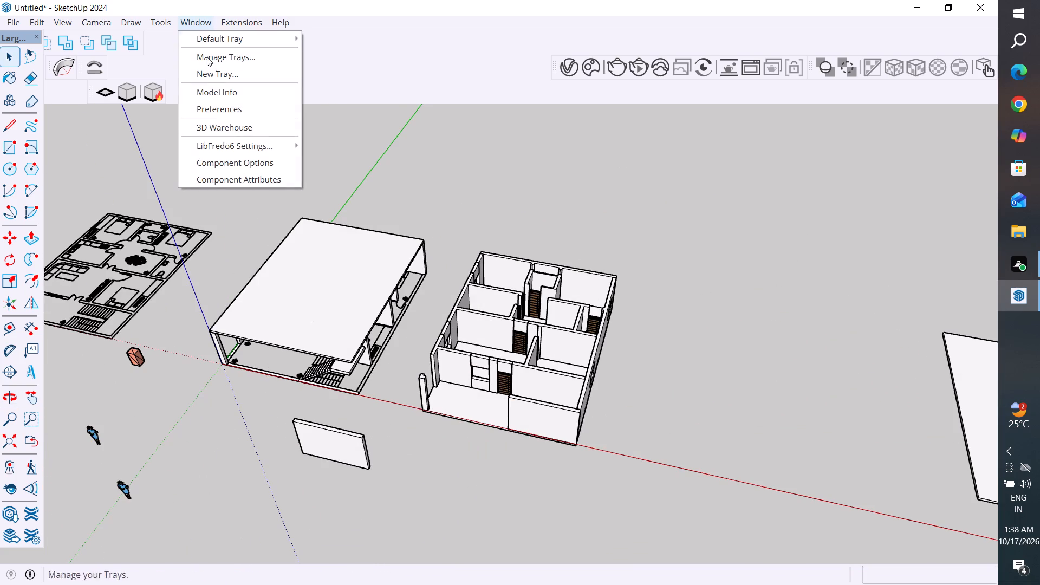
pyautogui.click(213, 130)
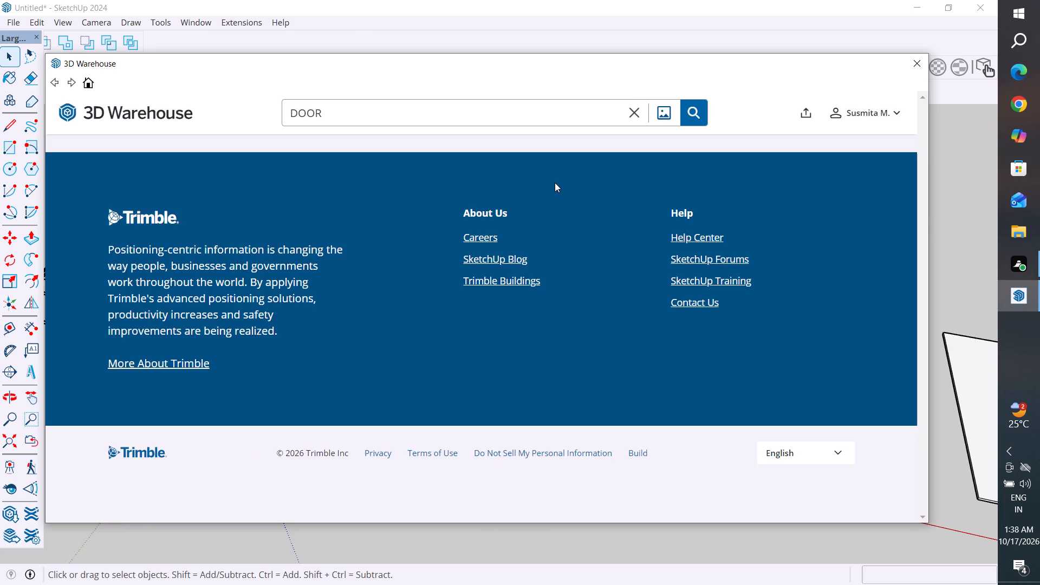
pyautogui.click(634, 118)
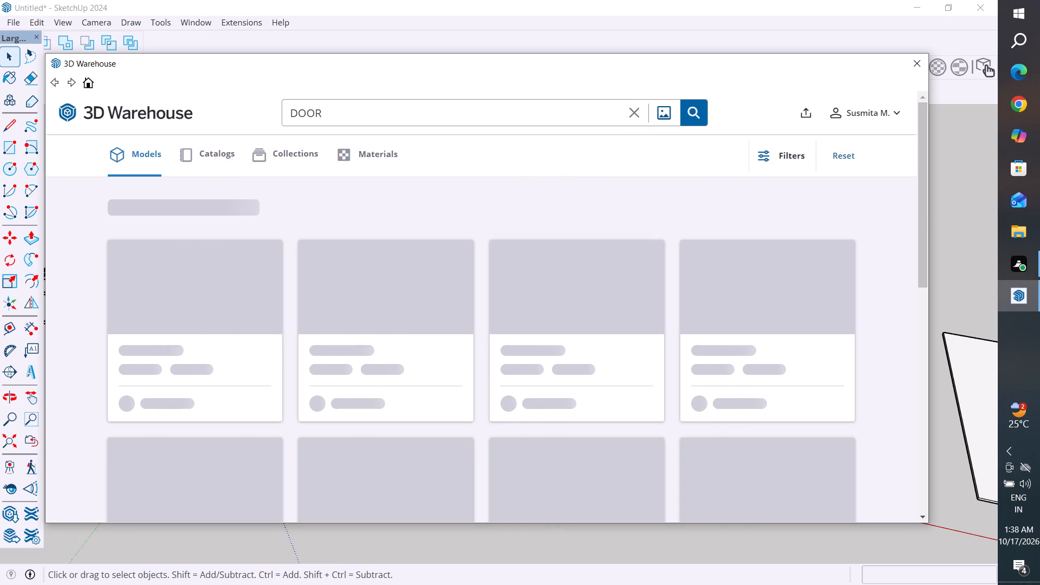
pyautogui.write('WIN')
pyautogui.write('DO')
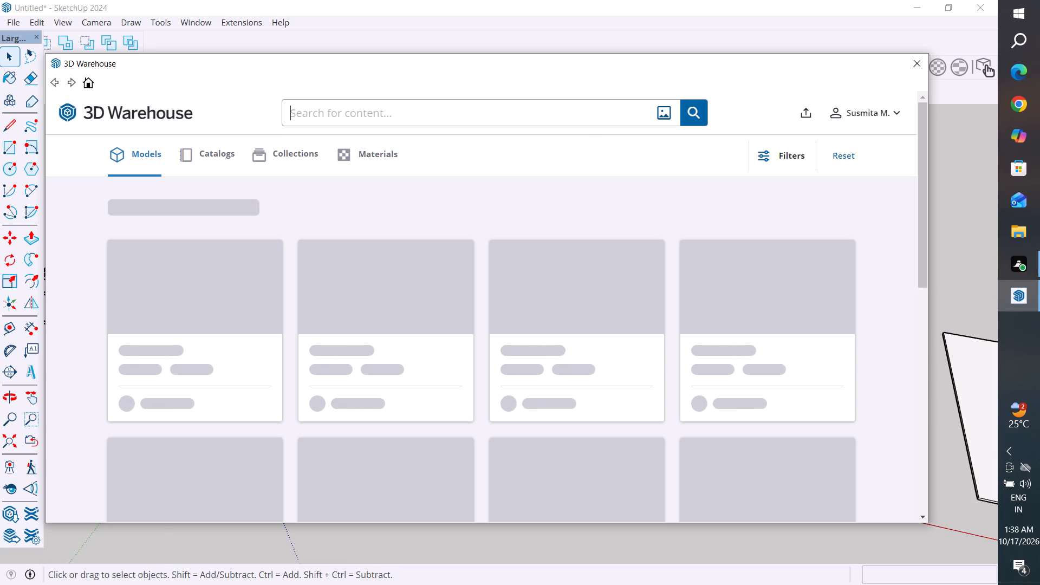
pyautogui.press('w')
pyautogui.click(689, 108)
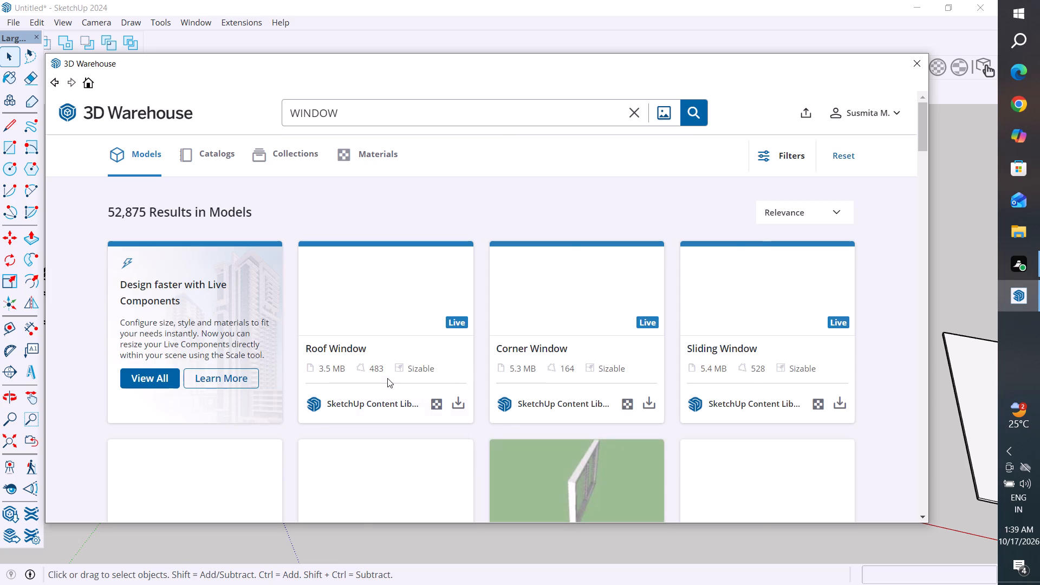
# Load the 16 KB white-framed Window with twelve panes from the search results into the model.
pyautogui.scroll(-3, 387, 376)
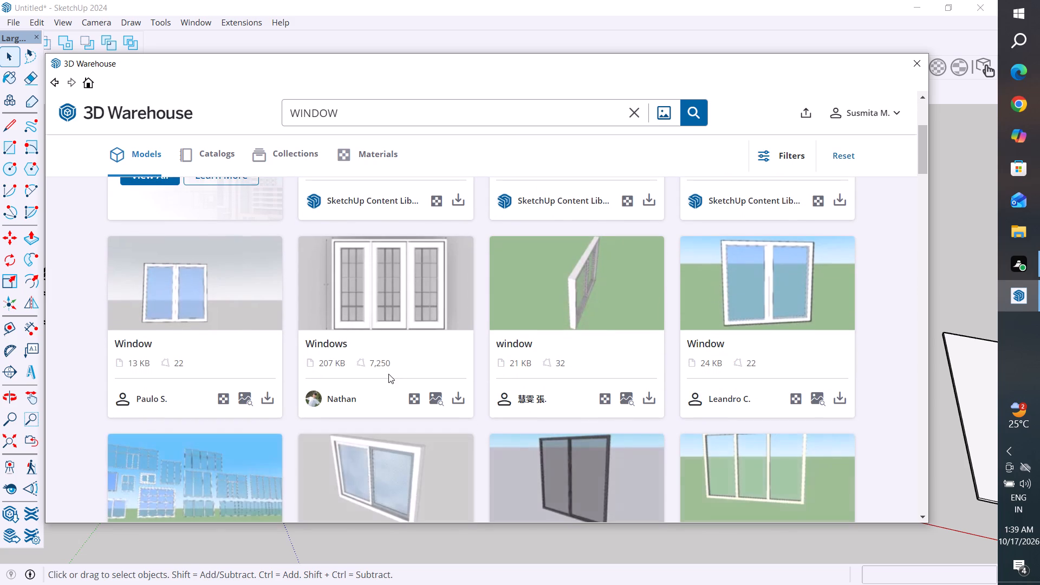
pyautogui.scroll(-6, 409, 353)
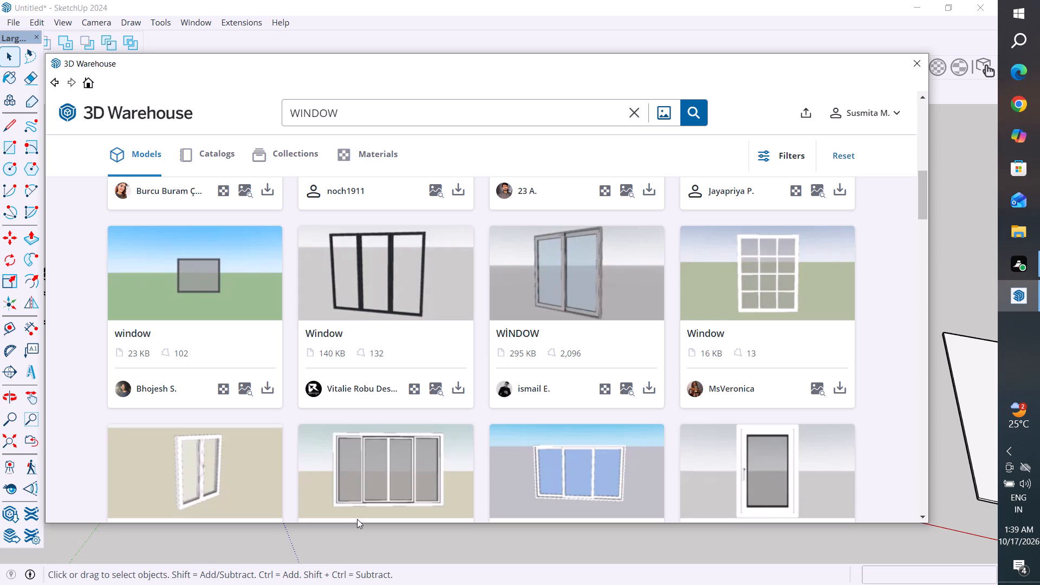
pyautogui.click(834, 394)
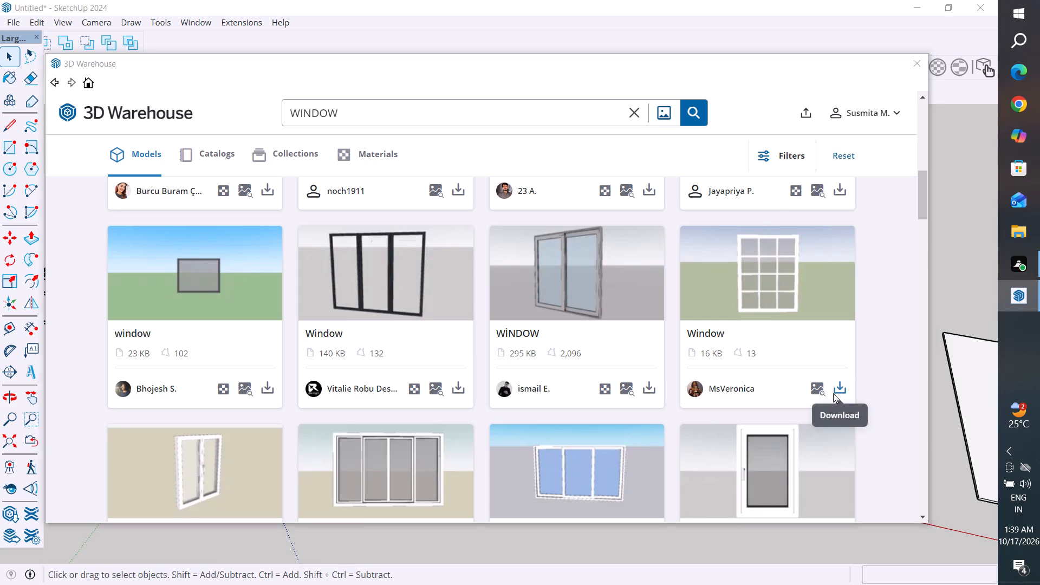
pyautogui.click(456, 301)
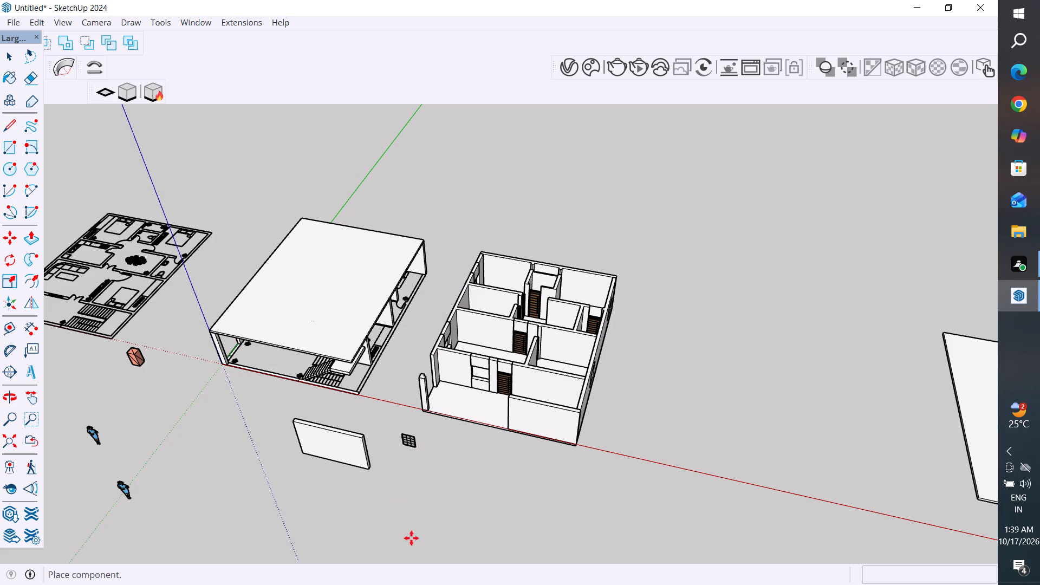
# Place the twelve-pane window in the opening beside the front door of the open-topped house.
pyautogui.scroll(11, 517, 346)
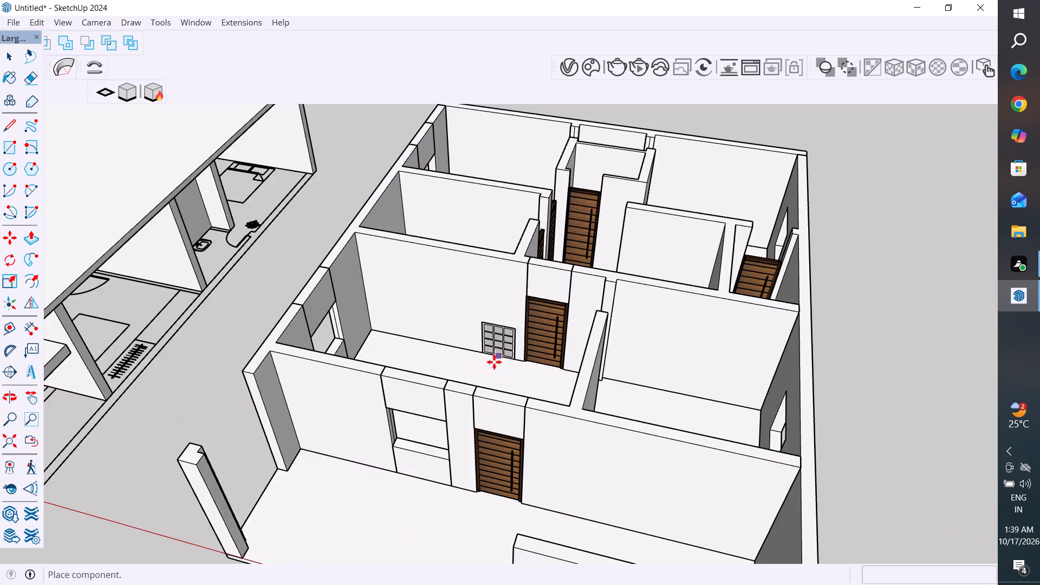
pyautogui.scroll(9, 494, 362)
pyautogui.scroll(-5, 570, 240)
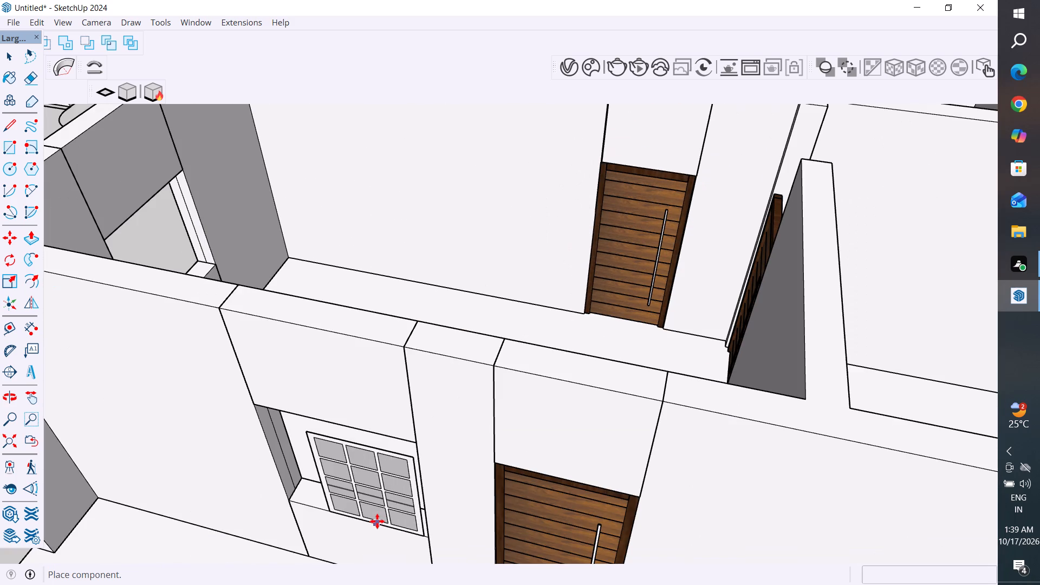
pyautogui.click(361, 515)
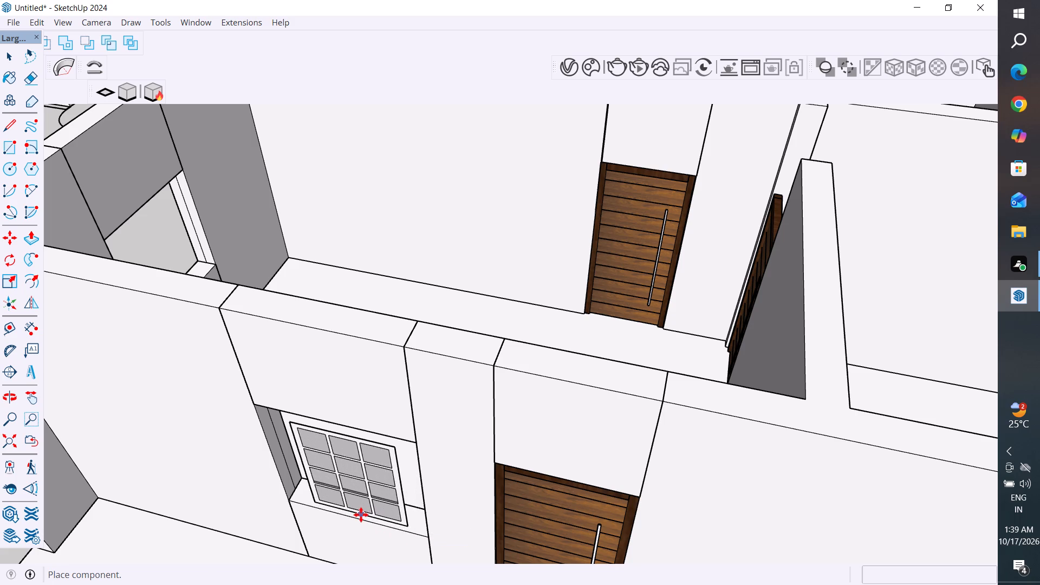
# Move the window by its lower corner nearest the door onto the matching lower corner of the wall opening.
pyautogui.scroll(7, 404, 539)
pyautogui.moveTo(519, 402); pyautogui.dragTo(574, 340, button='middle')
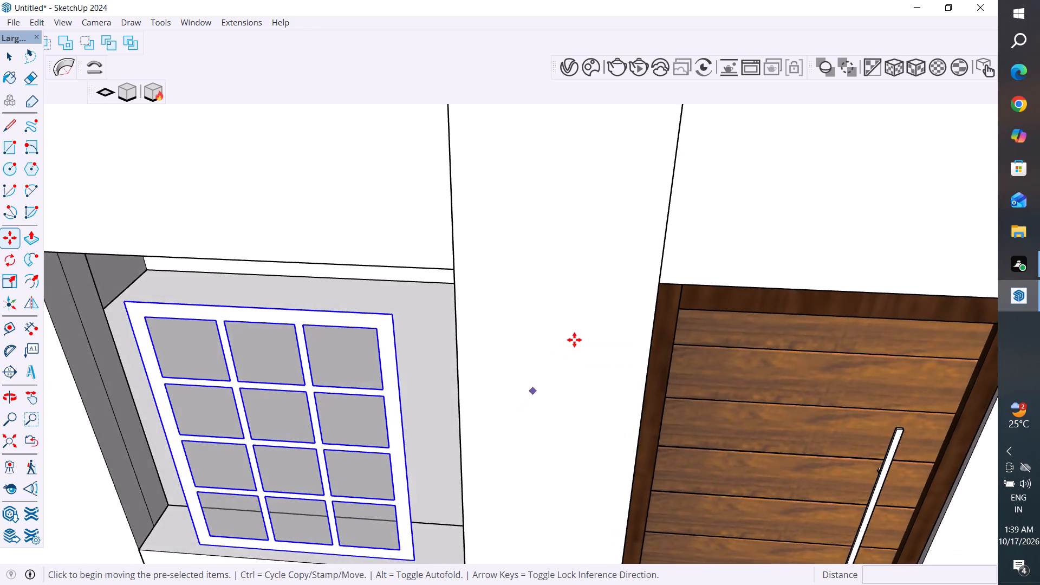
pyautogui.scroll(-5, 574, 340)
pyautogui.moveTo(461, 450); pyautogui.dragTo(553, 380, button='middle')
pyautogui.scroll(3, 521, 509)
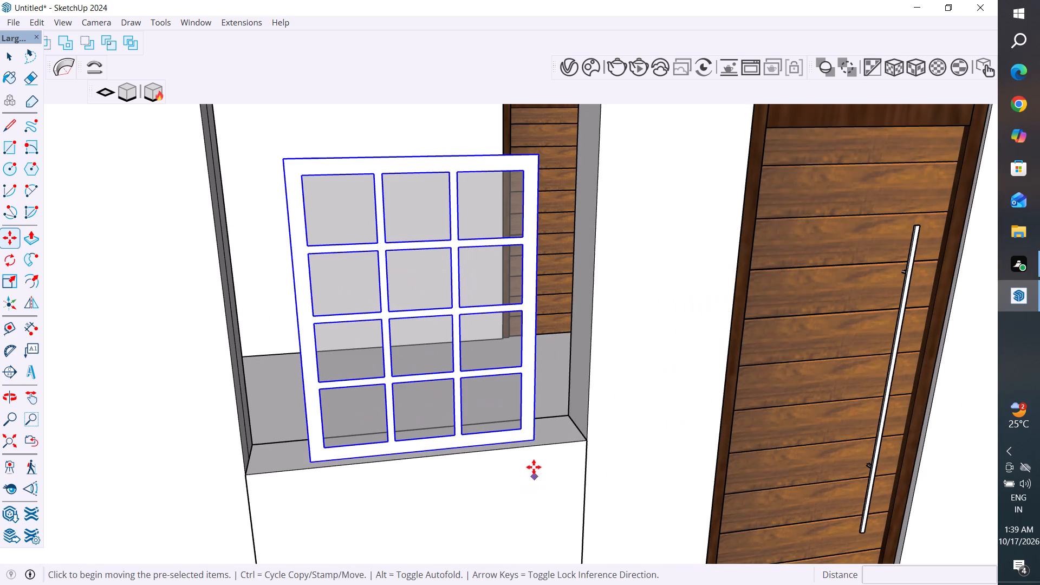
pyautogui.click(535, 437)
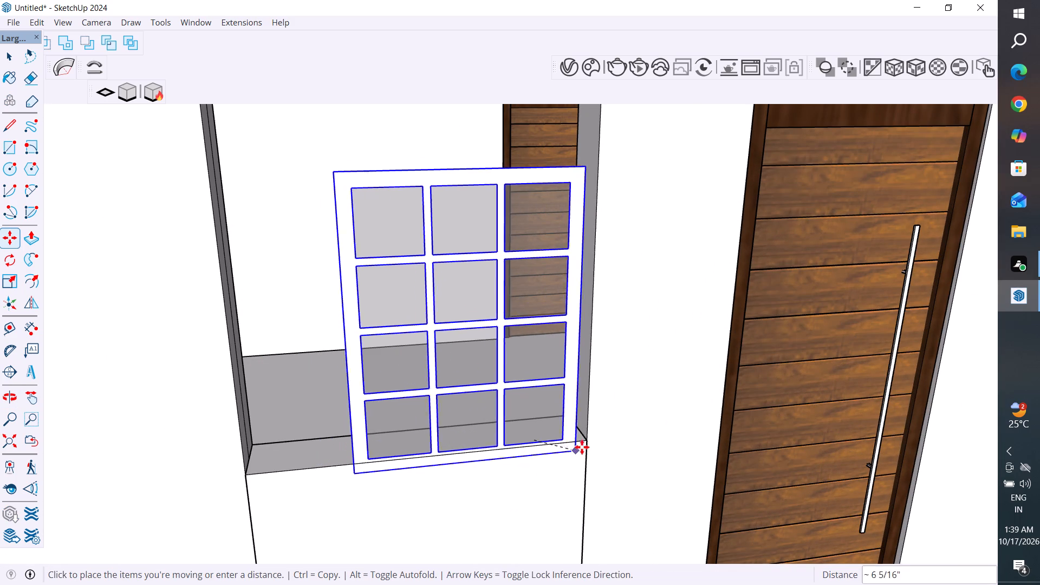
pyautogui.click(589, 439)
# Scale the window uniformly by 1.17 and widen it by about 1.28 along the red axis to fill the opening.
pyautogui.scroll(-8, 597, 463)
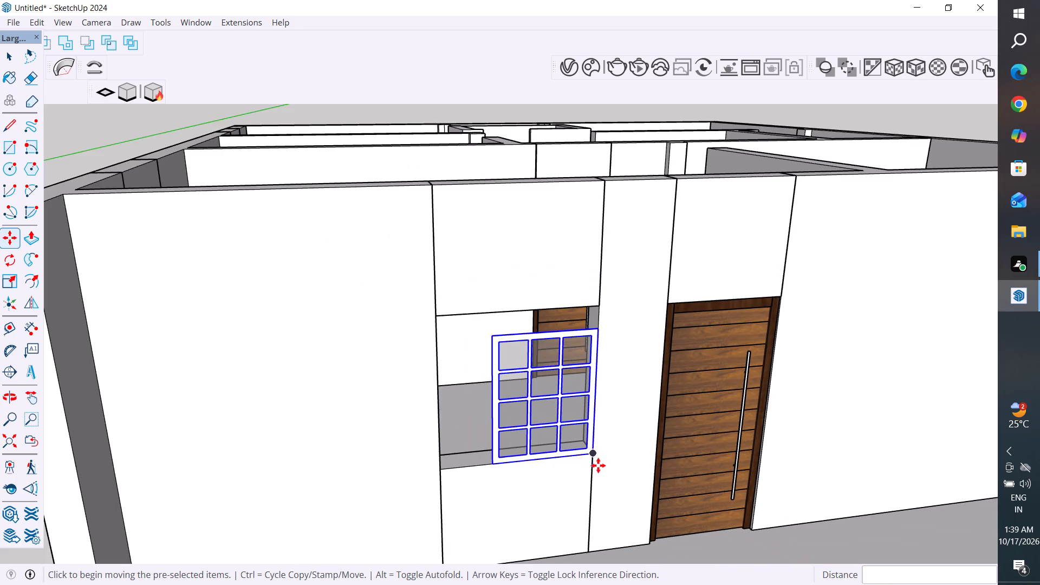
pyautogui.middleClick(598, 465)
pyautogui.click(4, 55)
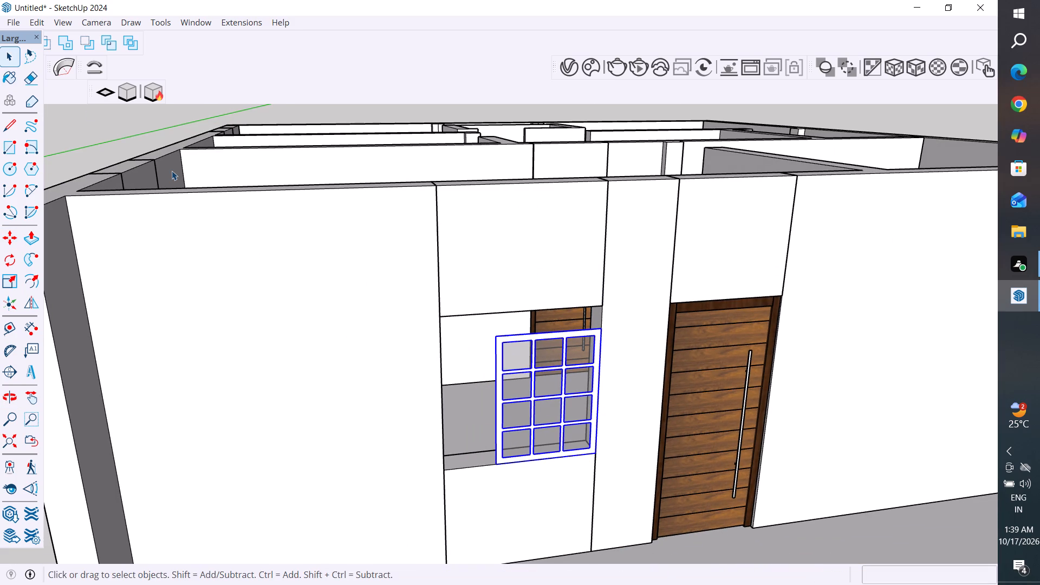
pyautogui.press('s')
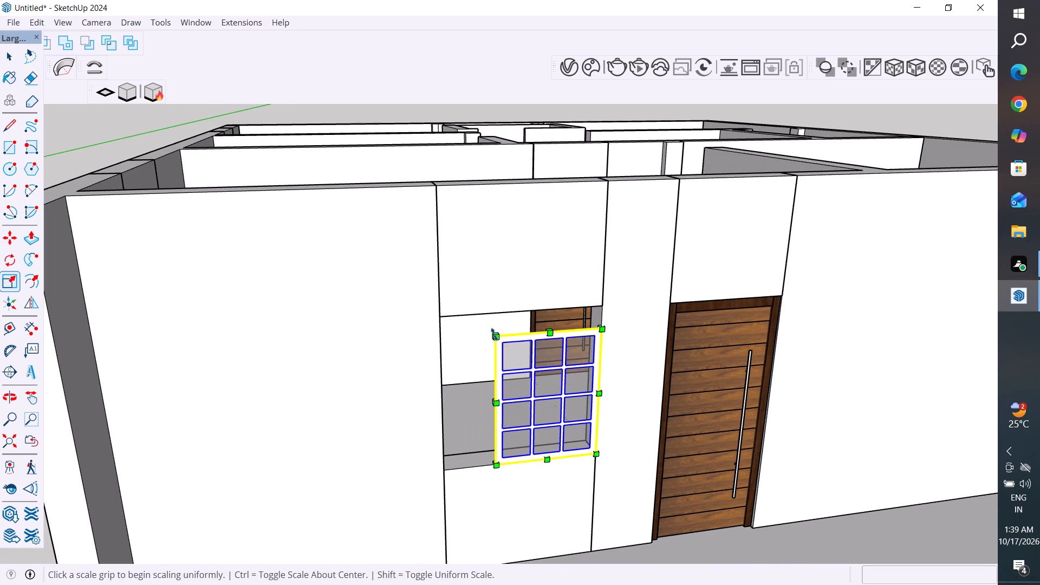
pyautogui.click(494, 333)
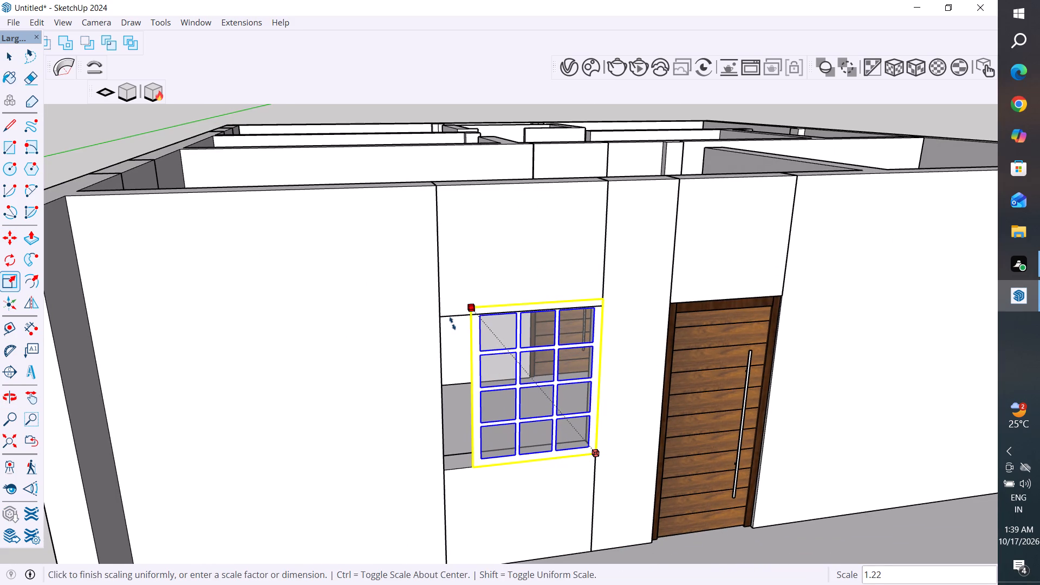
pyautogui.click(460, 329)
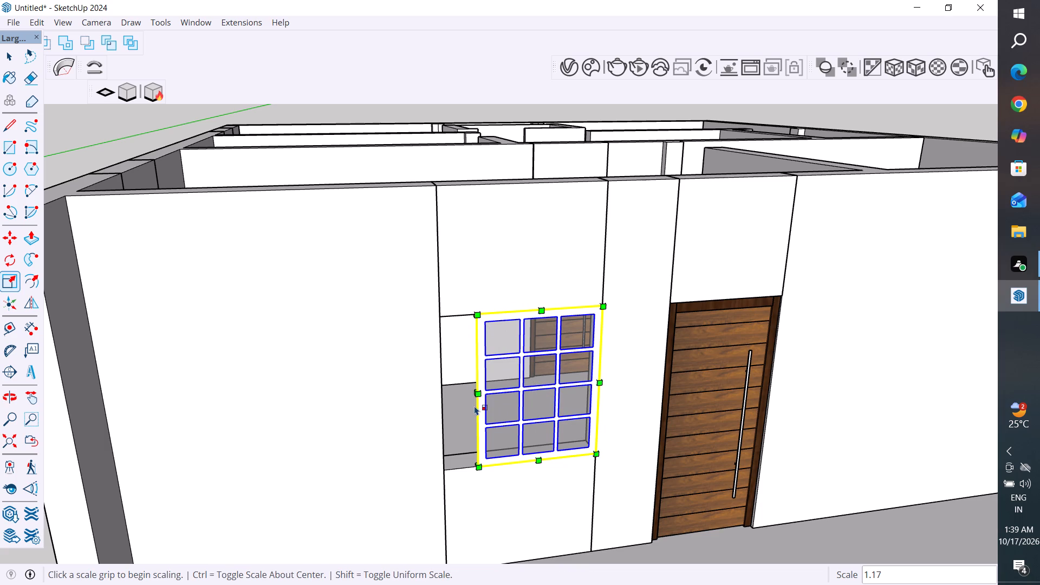
pyautogui.click(478, 392)
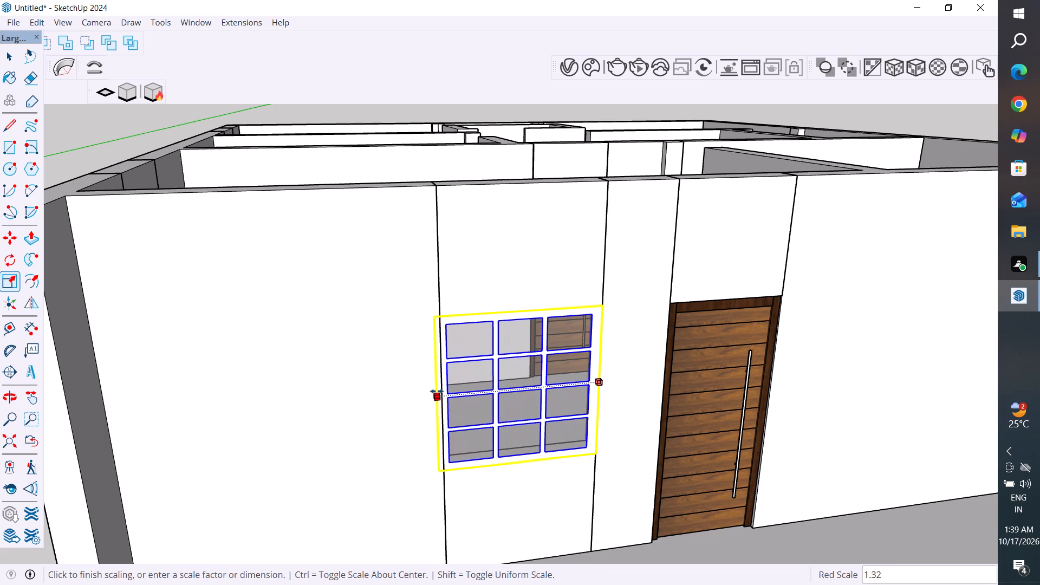
pyautogui.click(442, 391)
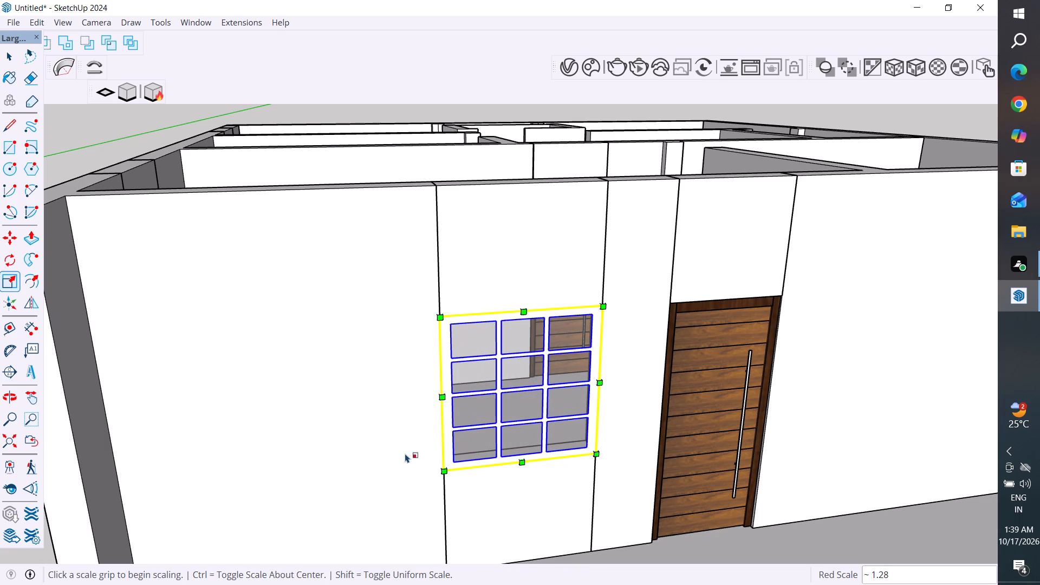
pyautogui.scroll(-12, 437, 417)
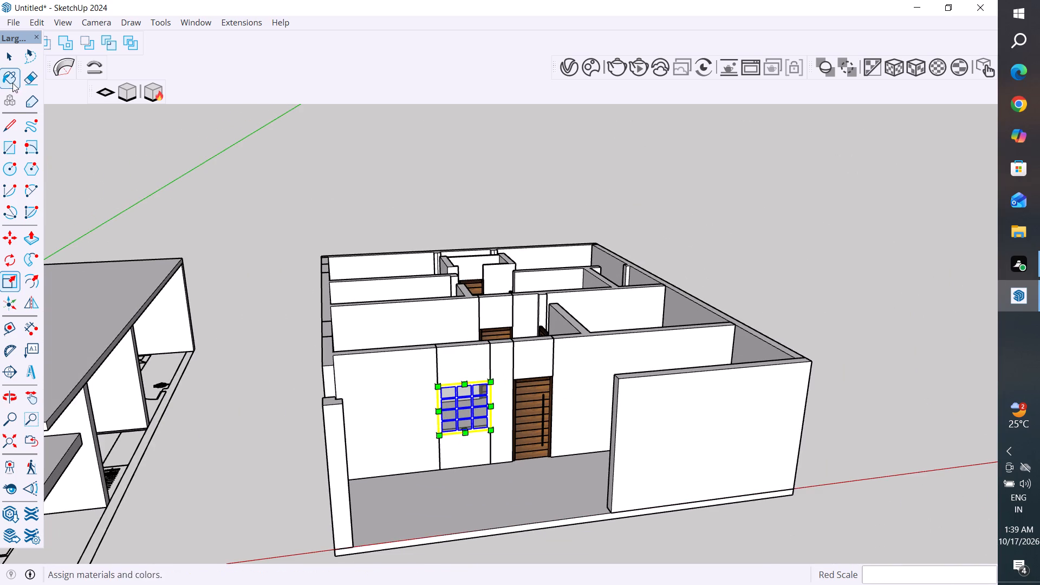
pyautogui.click(9, 57)
pyautogui.click(240, 190)
# Copy the fitted window 19' 2 3/16" along the red axis, clear of the side wall with the empty window openings.
pyautogui.moveTo(516, 412); pyautogui.dragTo(552, 554, button='middle')
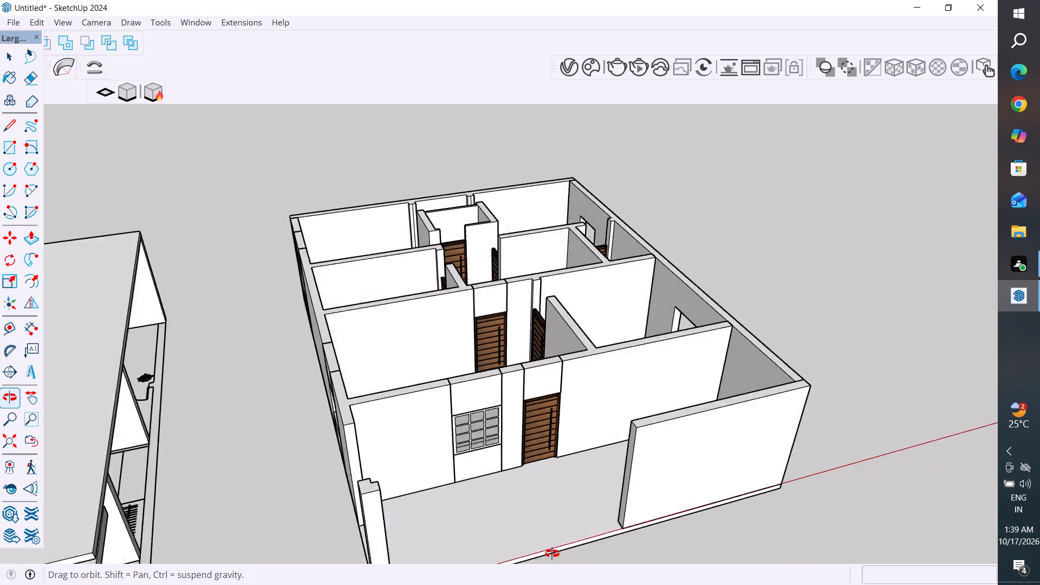
pyautogui.moveTo(552, 554); pyautogui.dragTo(582, 456, button='middle')
pyautogui.click(503, 428)
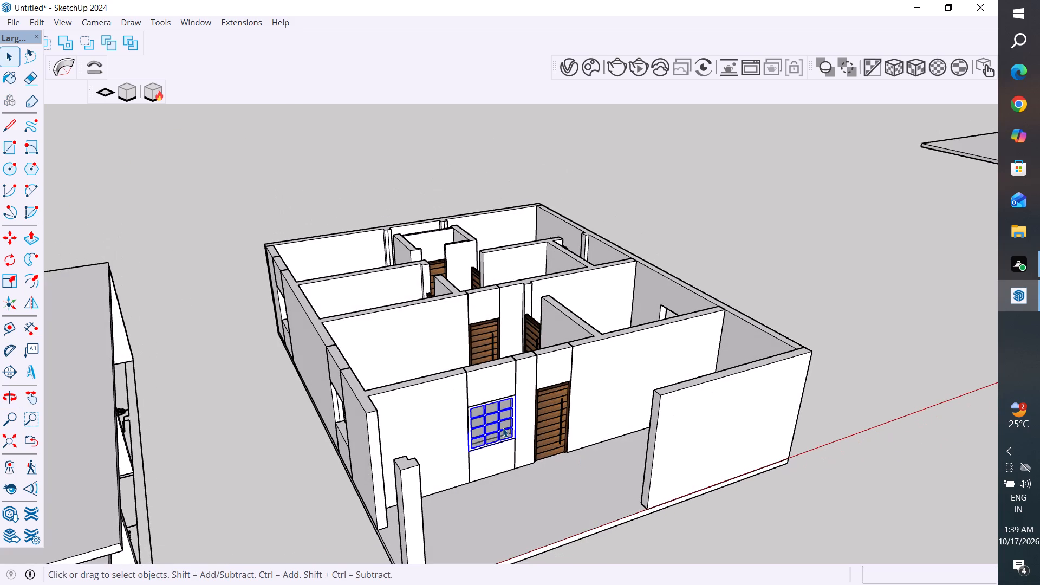
pyautogui.press('m')
pyautogui.press('Return')
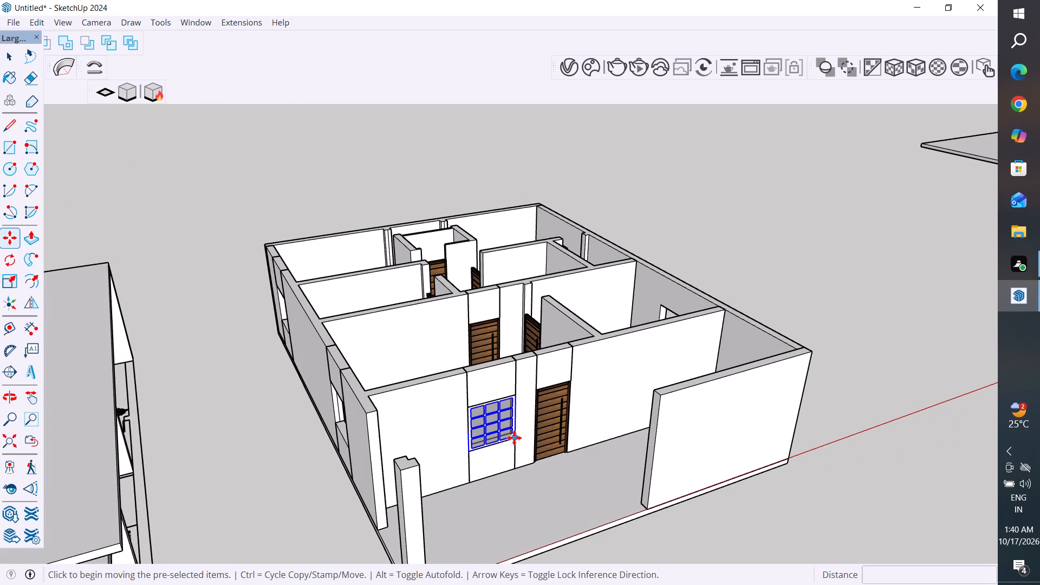
pyautogui.click(516, 436)
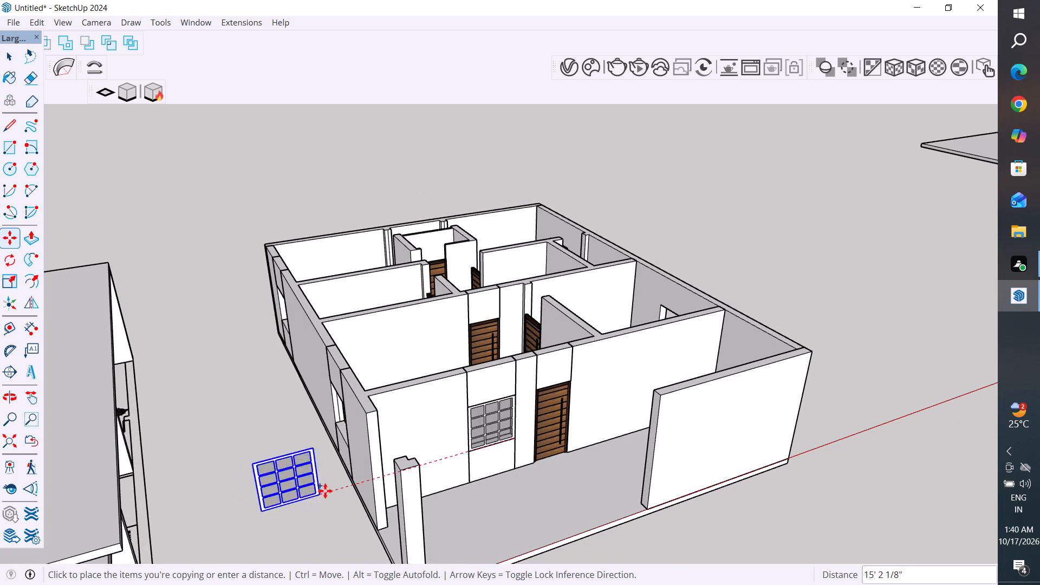
pyautogui.scroll(-3, 325, 491)
pyautogui.scroll(-4, 740, 354)
pyautogui.scroll(3, 504, 428)
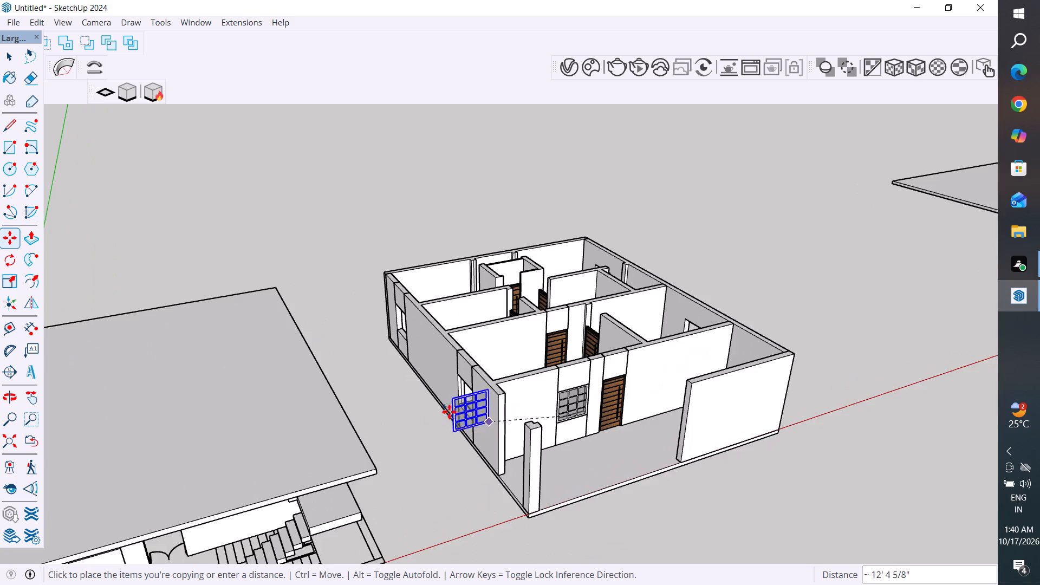
pyautogui.scroll(4, 449, 412)
pyautogui.click(414, 491)
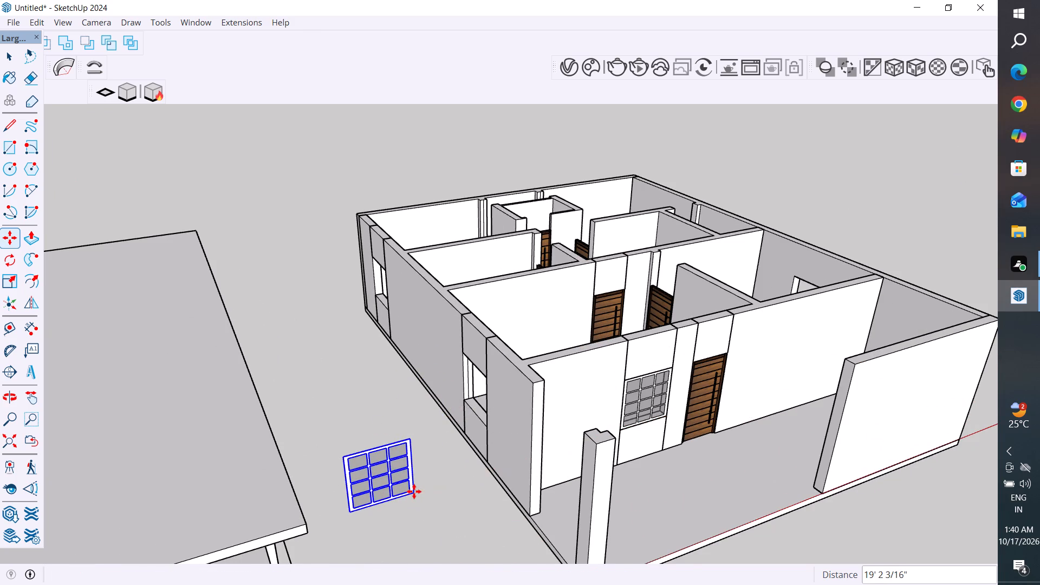
pyautogui.click(11, 50)
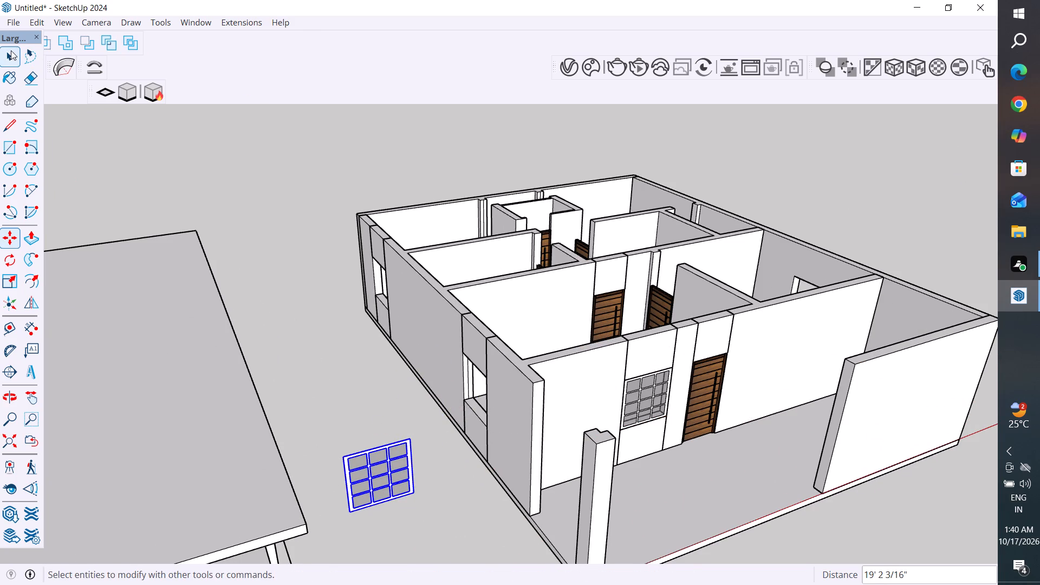
pyautogui.click(176, 170)
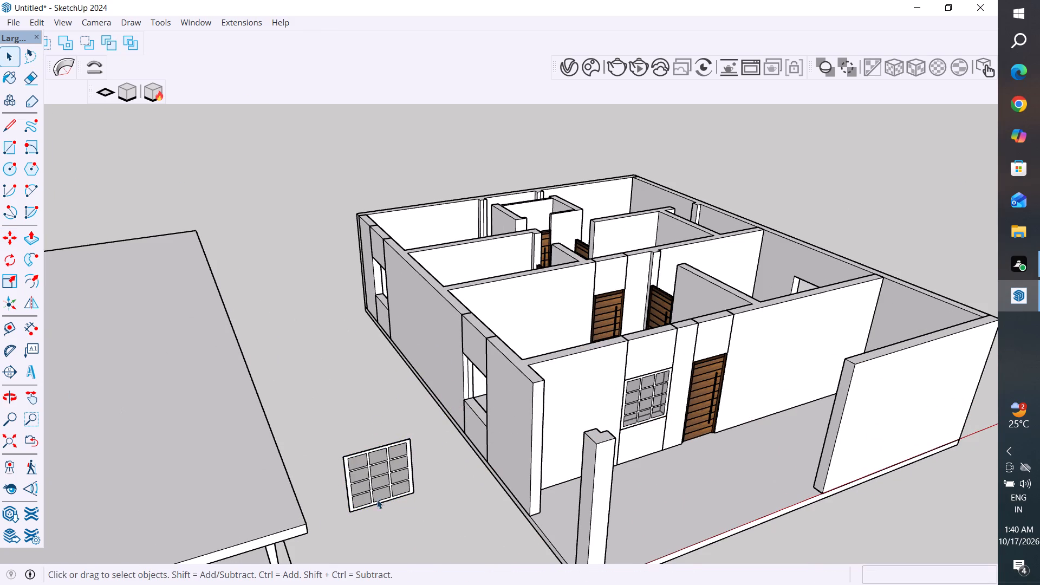
# Rotate the freestanding window copy 90 degrees about its lower corner, aligning it with the side wall's openings.
pyautogui.click(381, 495)
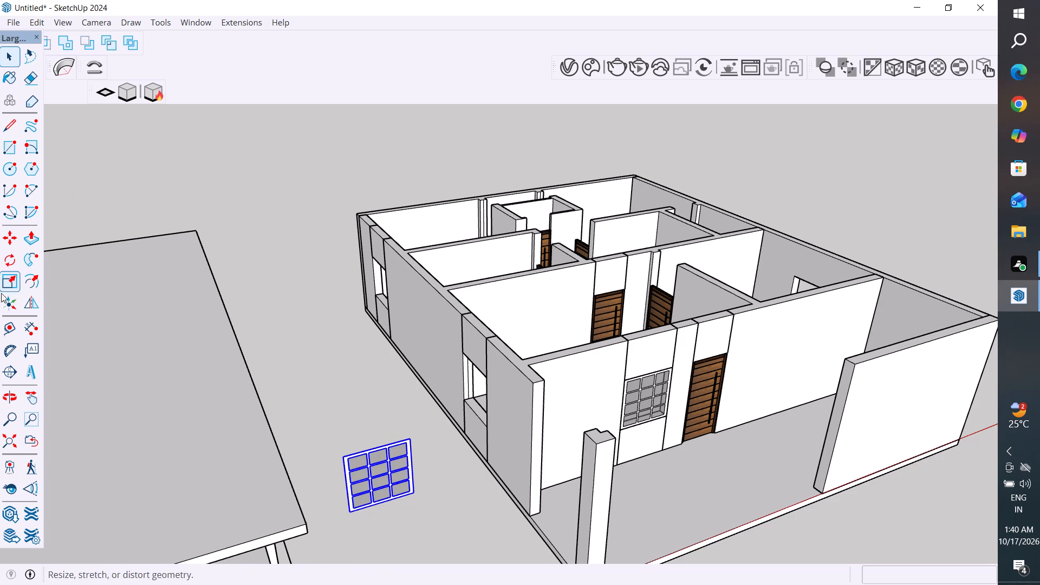
pyautogui.click(16, 263)
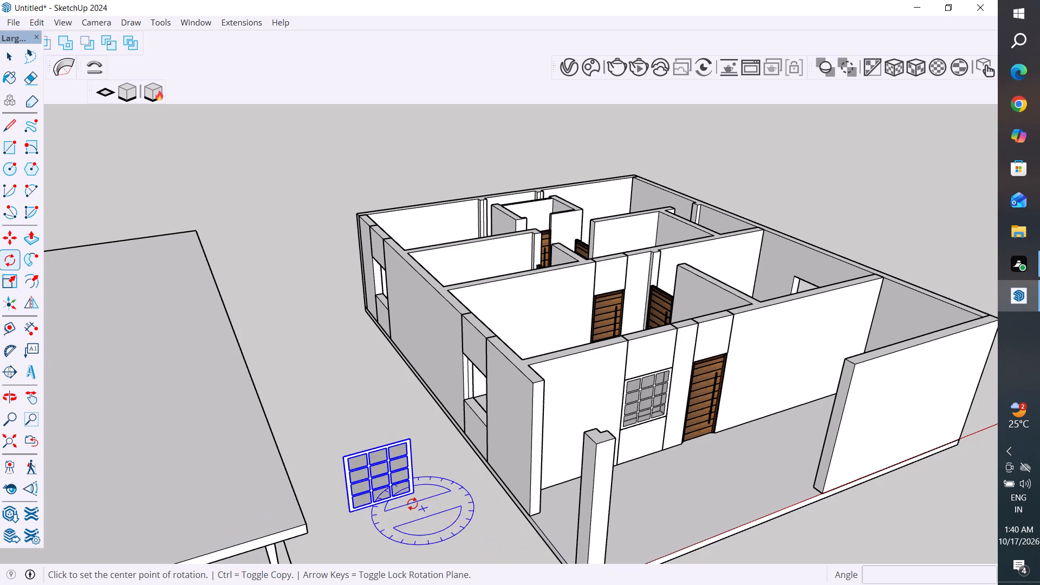
pyautogui.click(354, 513)
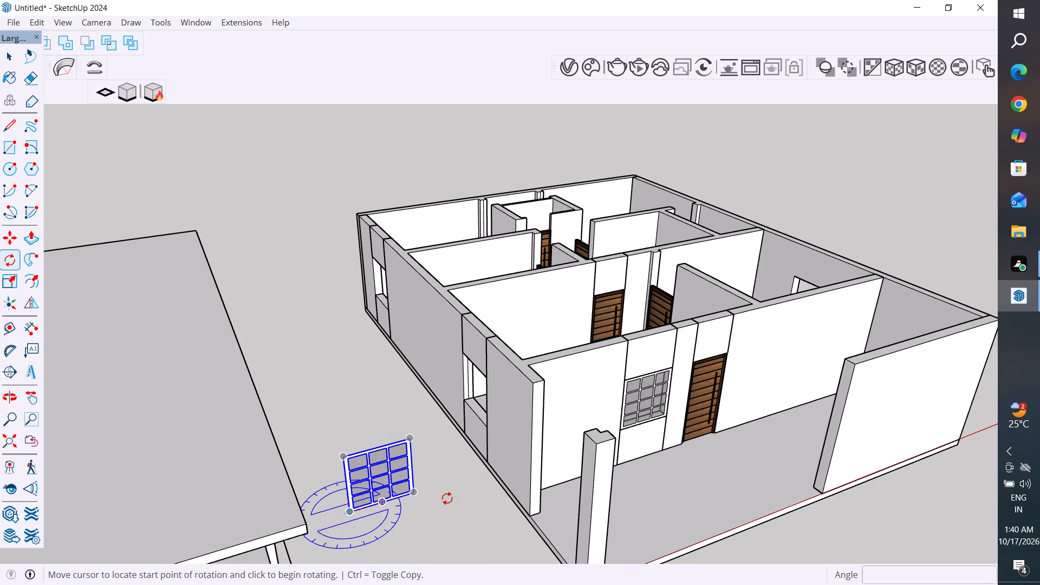
pyautogui.click(470, 477)
pyautogui.scroll(-3, 466, 528)
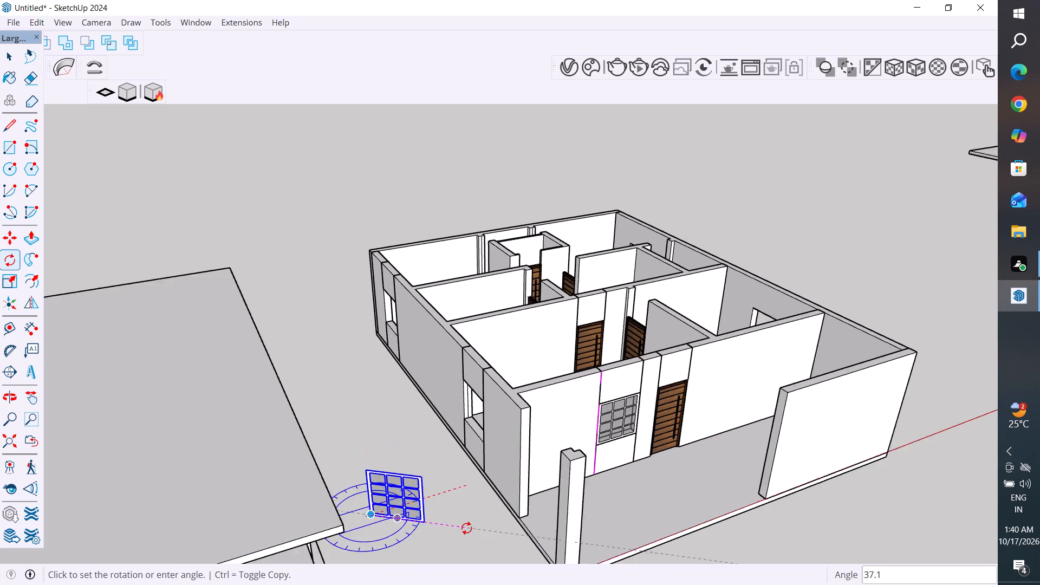
pyautogui.scroll(-1, 466, 528)
pyautogui.scroll(-5, 516, 442)
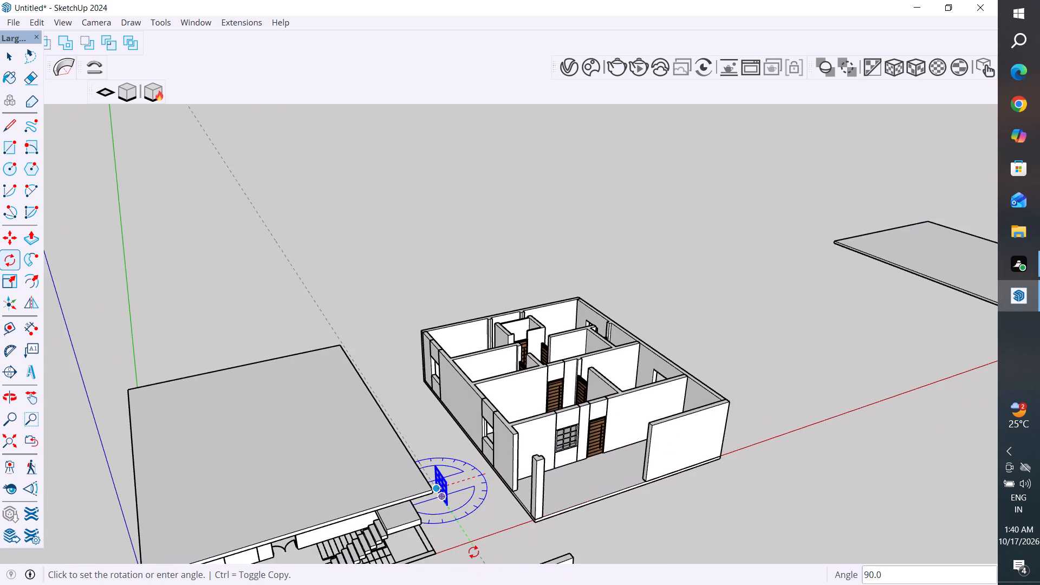
pyautogui.click(474, 551)
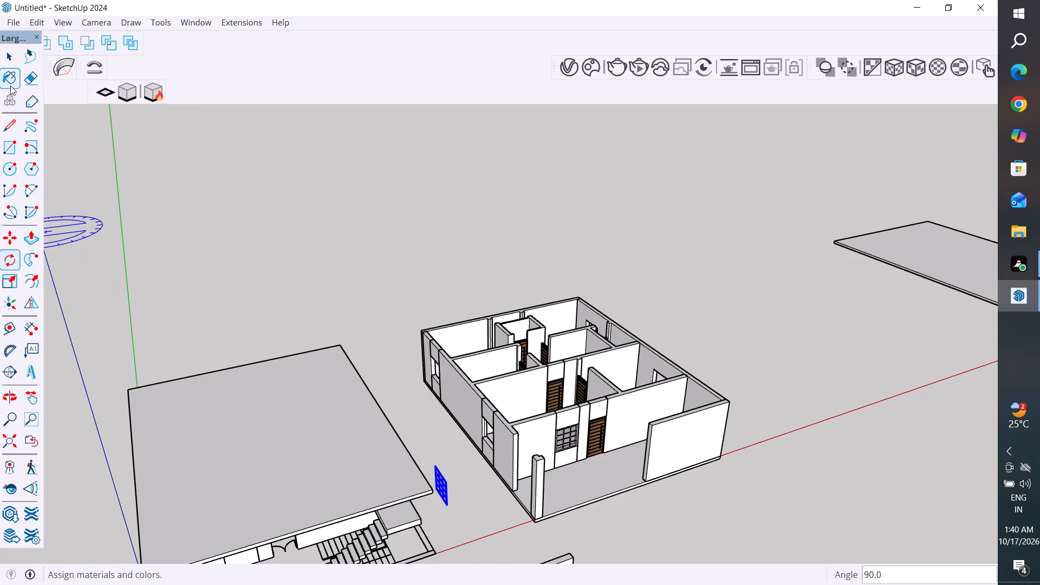
pyautogui.click(14, 58)
pyautogui.click(255, 211)
# Move the rotated window by its lower corner onto the matching corner of the side-wall opening nearest the porch post.
pyautogui.scroll(-4, 321, 263)
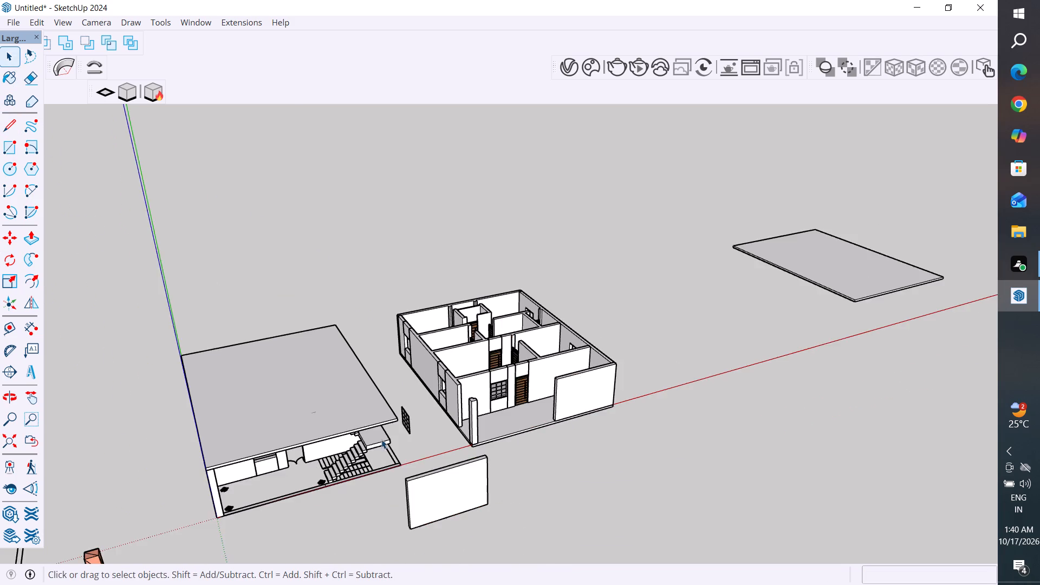
pyautogui.scroll(3, 385, 438)
pyautogui.moveTo(478, 397); pyautogui.dragTo(420, 444, button='middle')
pyautogui.scroll(3, 410, 443)
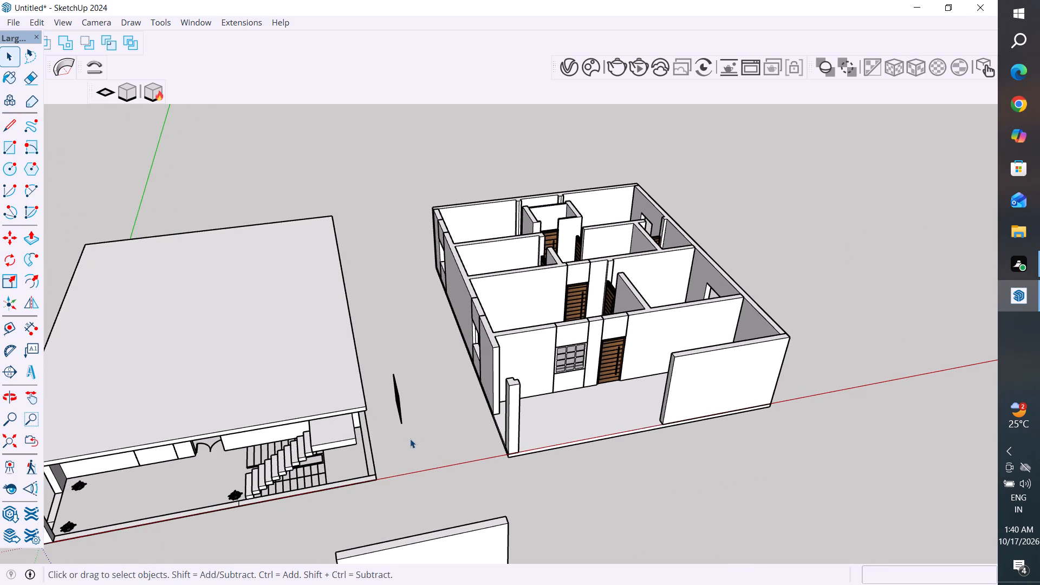
pyautogui.moveTo(369, 432); pyautogui.dragTo(711, 435, button='middle')
pyautogui.scroll(4, 509, 349)
pyautogui.moveTo(572, 399); pyautogui.dragTo(573, 490, button='middle')
pyautogui.scroll(2, 621, 513)
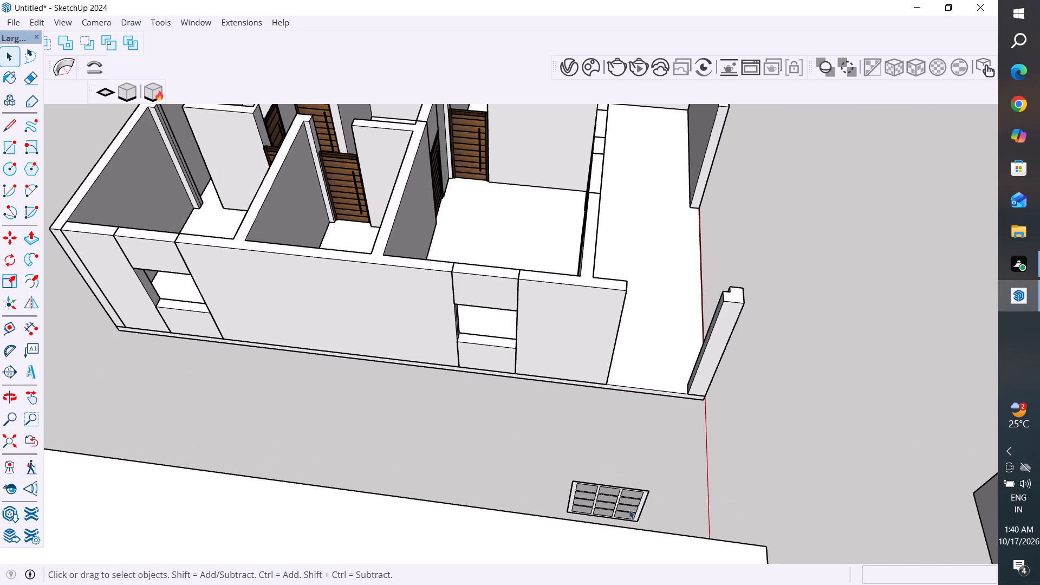
pyautogui.click(648, 498)
pyautogui.press('m')
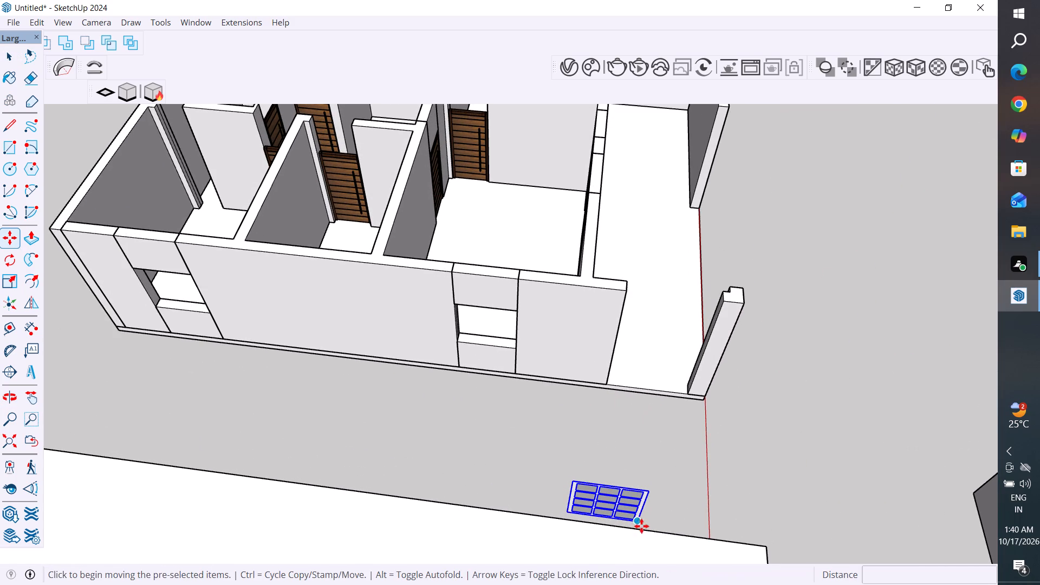
pyautogui.click(639, 523)
pyautogui.scroll(4, 501, 318)
pyautogui.moveTo(501, 318); pyautogui.dragTo(589, 356, button='middle')
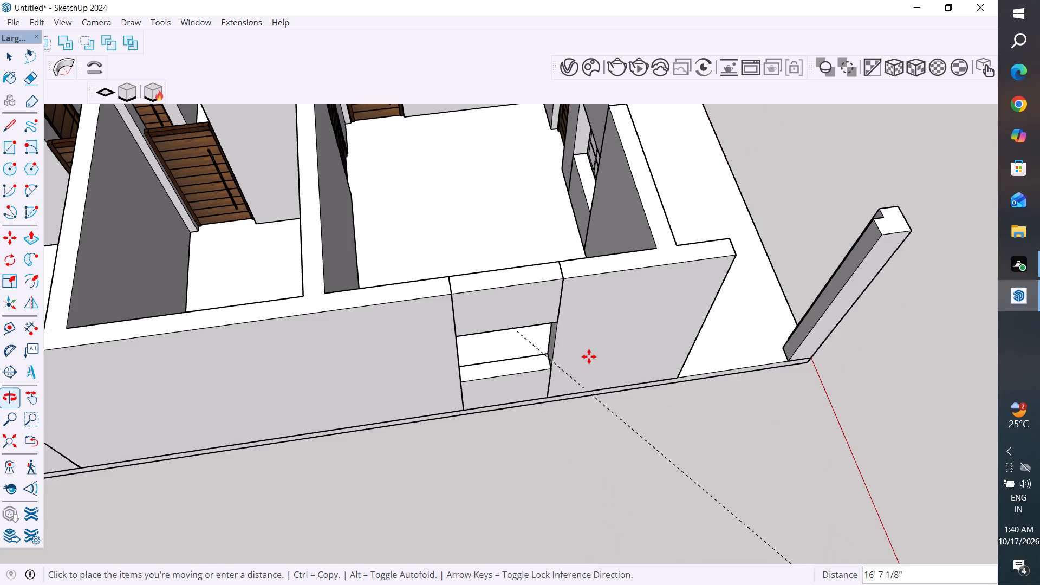
pyautogui.scroll(-6, 589, 356)
pyautogui.scroll(4, 580, 373)
pyautogui.moveTo(588, 368); pyautogui.dragTo(665, 252, button='middle')
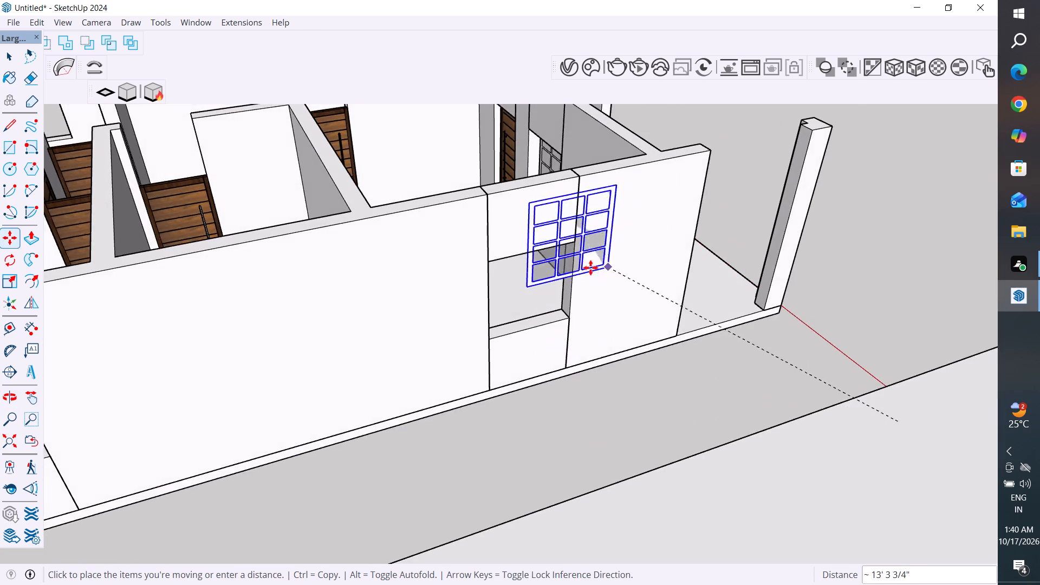
pyautogui.scroll(7, 590, 268)
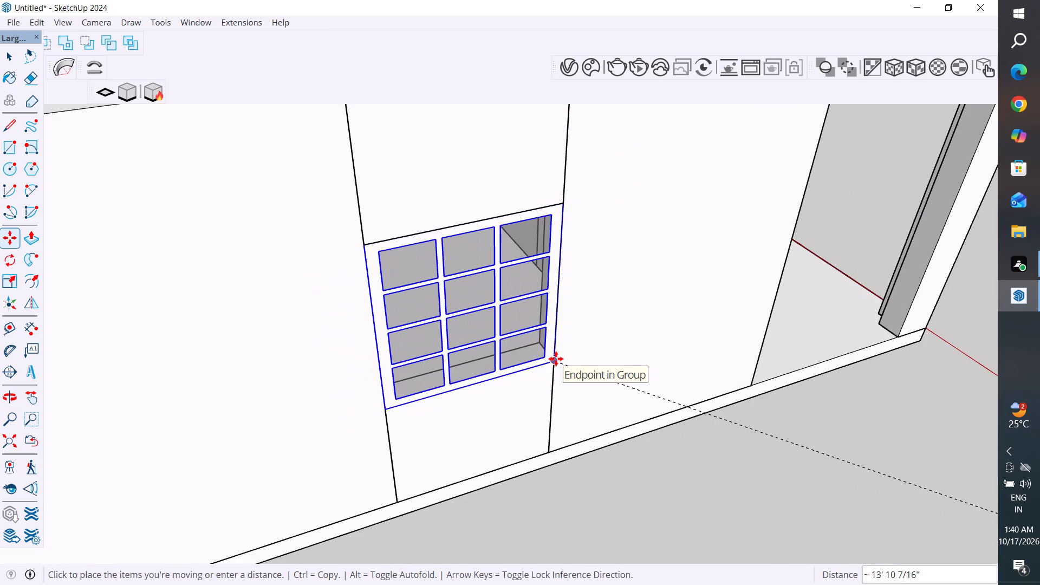
pyautogui.click(556, 359)
# Copy the fitted side-wall window 21' 4 1/2" along the green axis into the other opening of the same wall.
pyautogui.scroll(-3, 604, 348)
pyautogui.press('m')
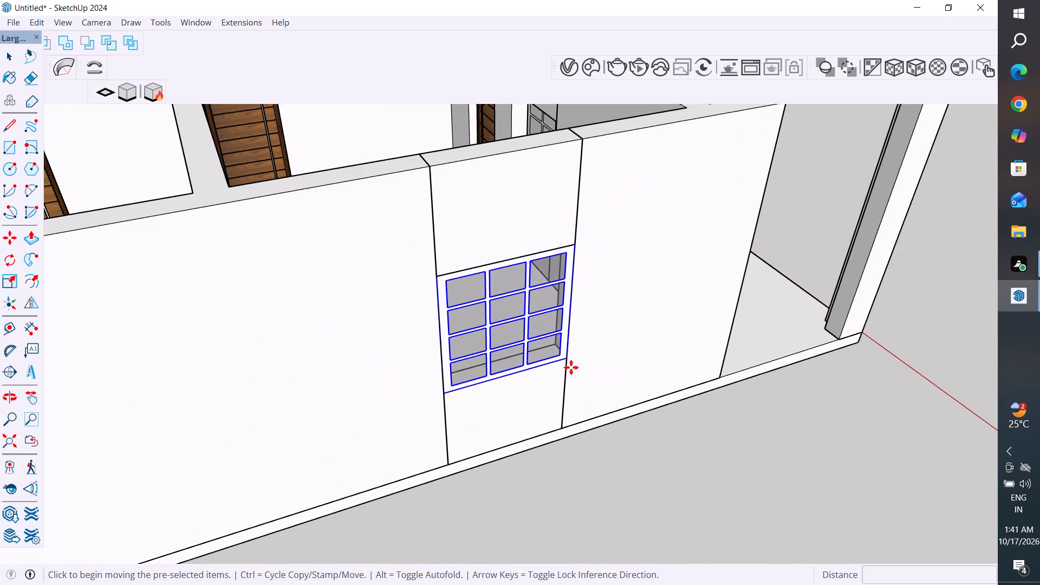
pyautogui.click(565, 357)
pyautogui.scroll(-7, 646, 367)
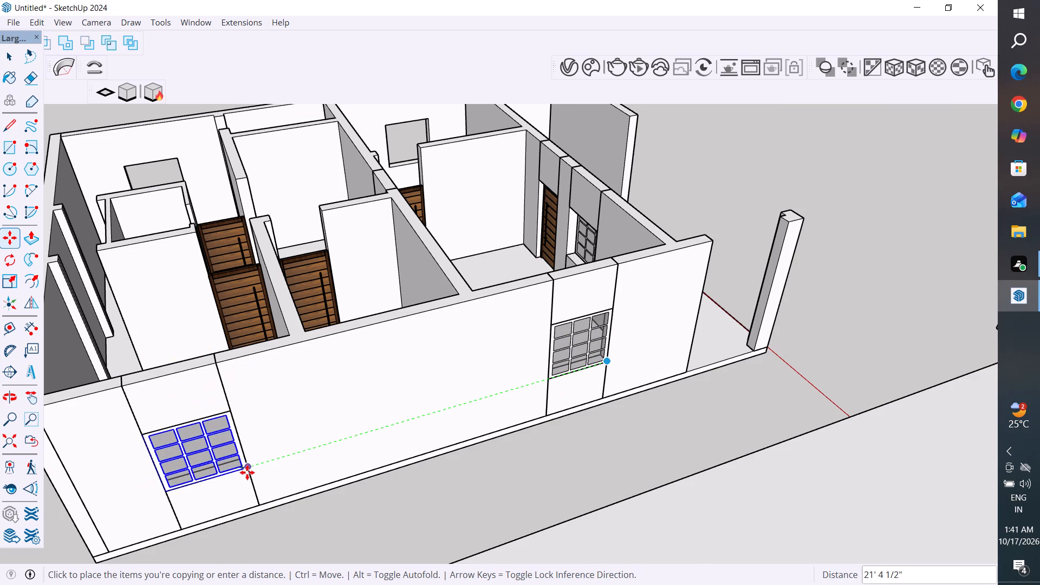
pyautogui.click(250, 469)
pyautogui.scroll(-8, 635, 363)
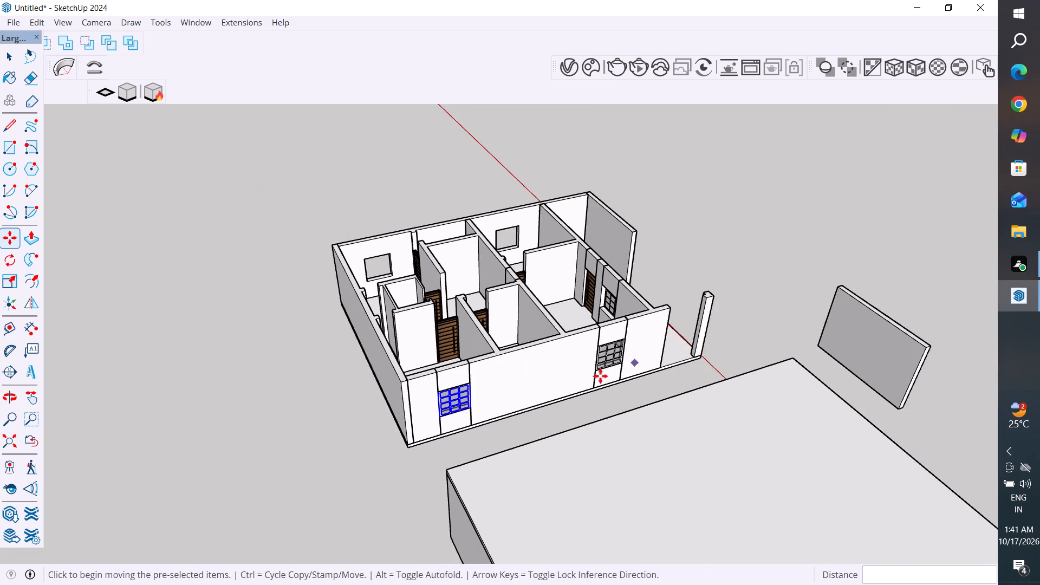
# Copy that second side-wall window 32' 3" along the red axis into the facing opening of the opposite outer wall.
pyautogui.moveTo(592, 378); pyautogui.dragTo(445, 505, button='middle')
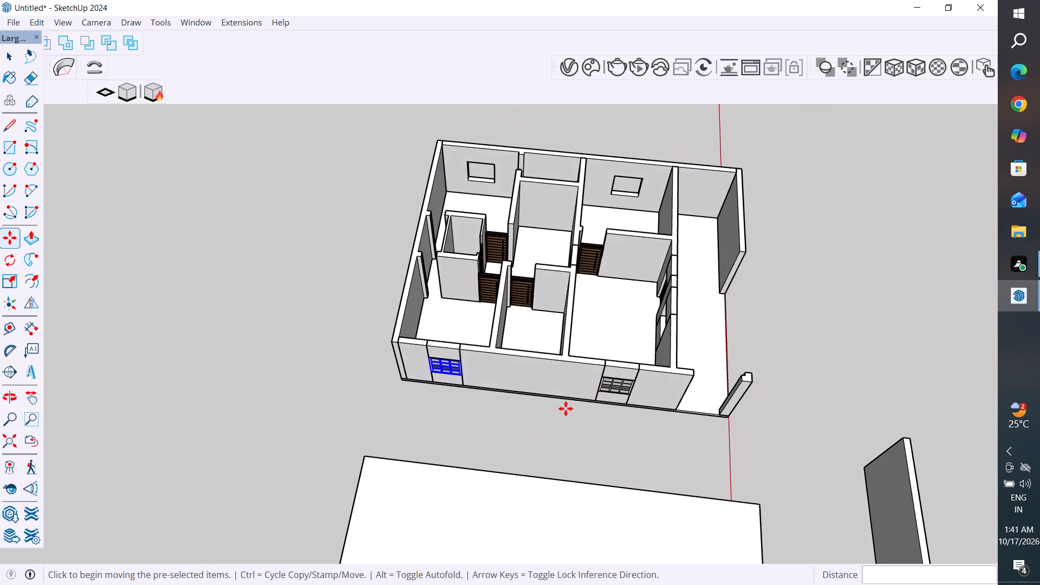
pyautogui.scroll(-2, 565, 408)
pyautogui.scroll(12, 499, 378)
pyautogui.click(460, 383)
pyautogui.scroll(-4, 502, 442)
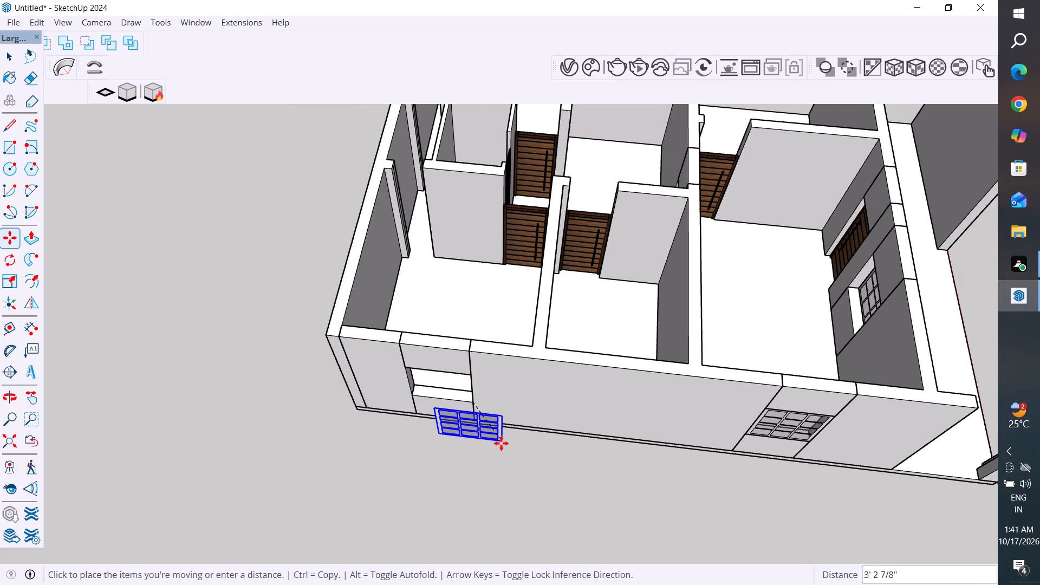
pyautogui.scroll(-5, 501, 443)
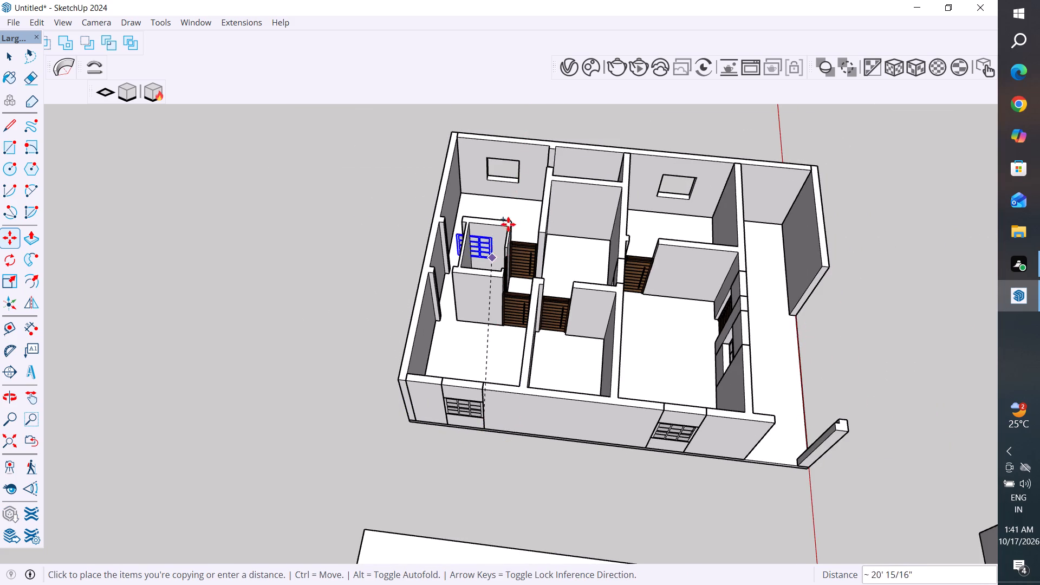
pyautogui.scroll(7, 522, 184)
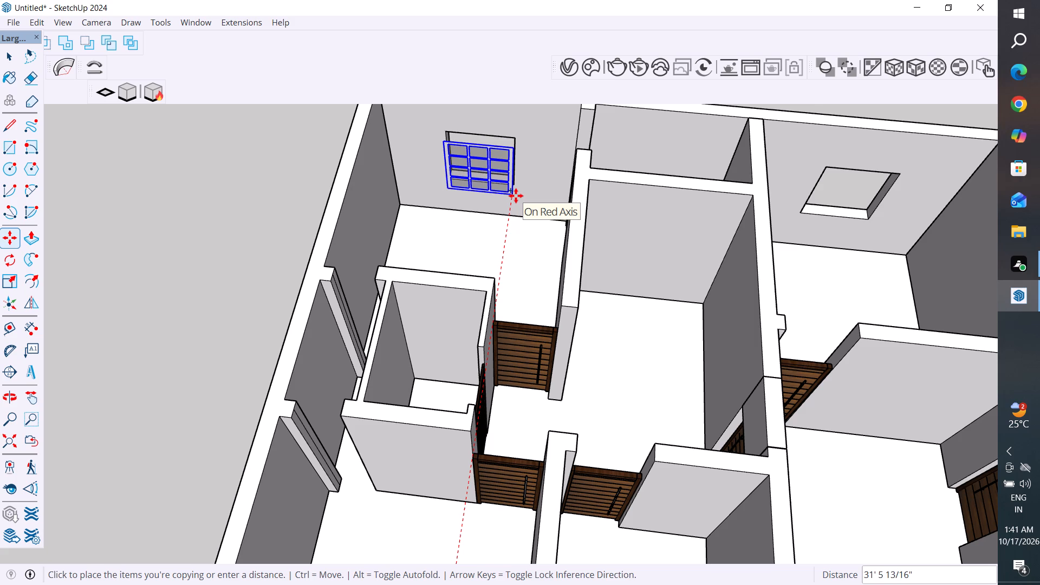
pyautogui.scroll(3, 531, 194)
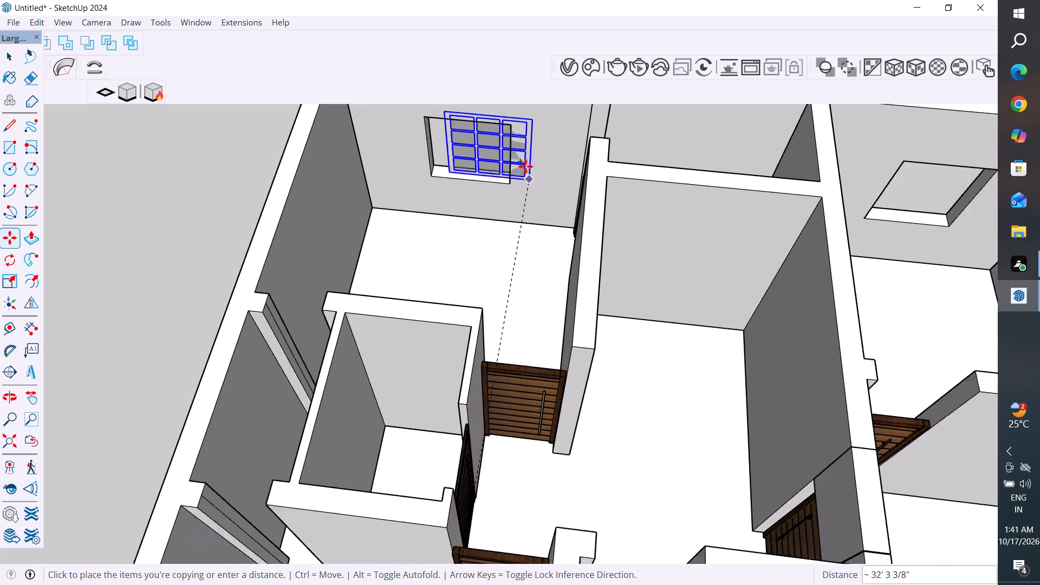
pyautogui.scroll(1, 525, 166)
pyautogui.scroll(-5, 500, 280)
pyautogui.scroll(8, 521, 158)
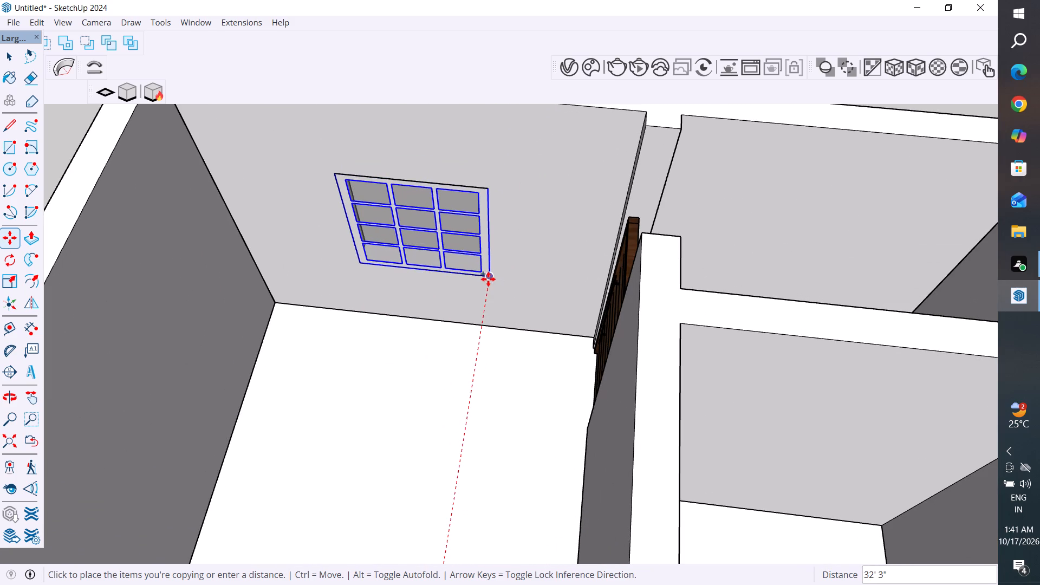
pyautogui.click(488, 278)
pyautogui.scroll(-9, 448, 368)
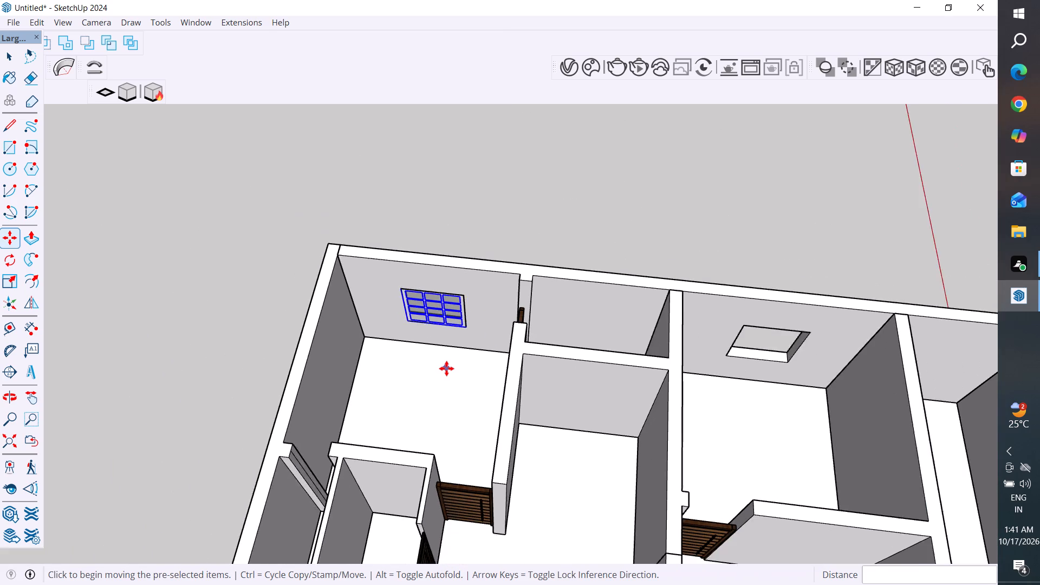
pyautogui.click(0, 54)
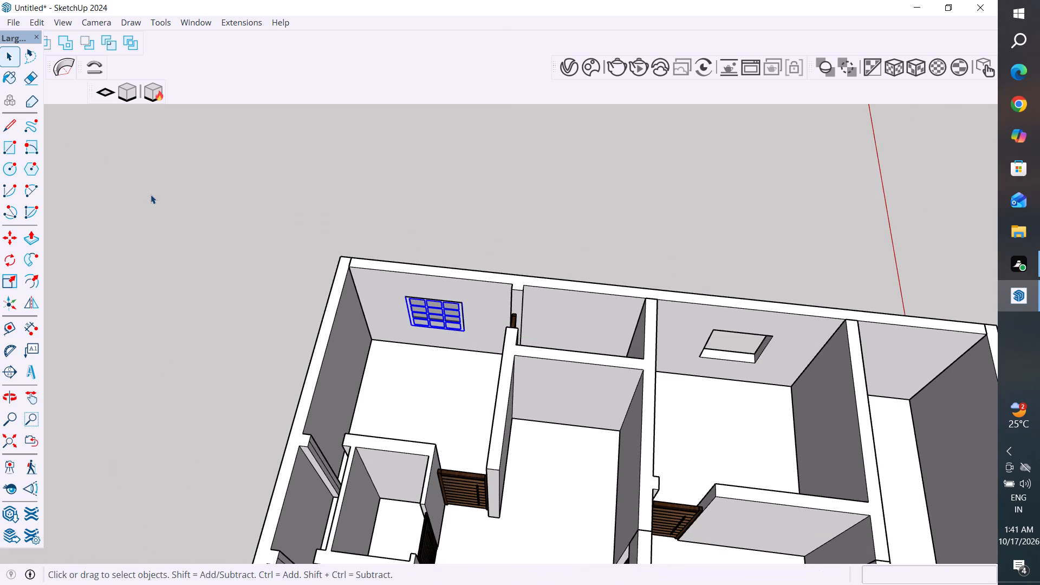
pyautogui.click(151, 194)
# Copy the opposite wall's window 21' 4 1/2" along the green axis into the remaining empty window opening of that wall.
pyautogui.scroll(-3, 263, 347)
pyautogui.moveTo(620, 424); pyautogui.dragTo(730, 412, button='middle')
pyautogui.scroll(-1, 734, 409)
pyautogui.scroll(3, 848, 325)
pyautogui.scroll(3, 159, 344)
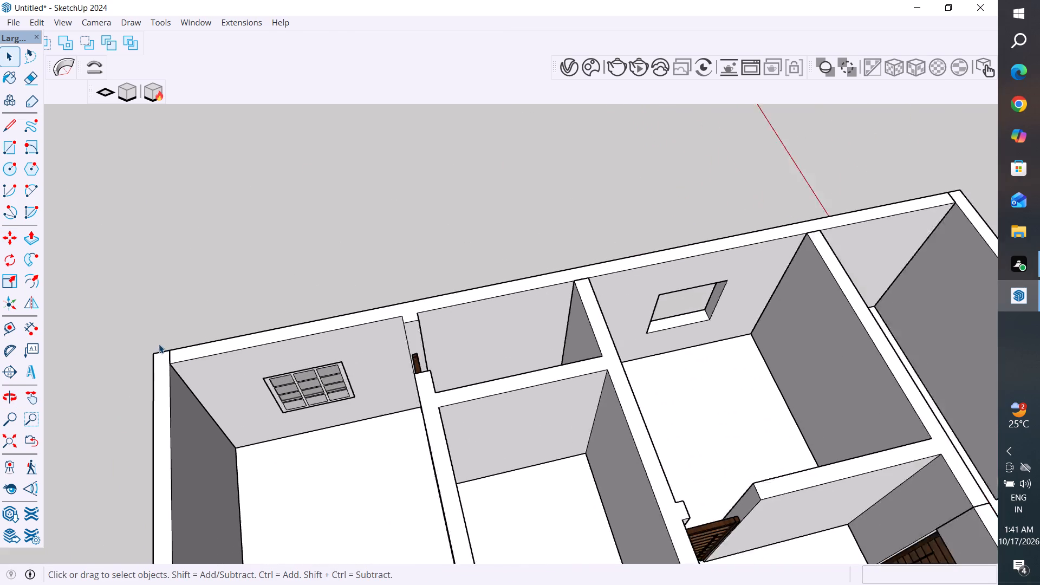
pyautogui.scroll(1, 159, 344)
pyautogui.scroll(-4, 278, 388)
pyautogui.scroll(2, 279, 407)
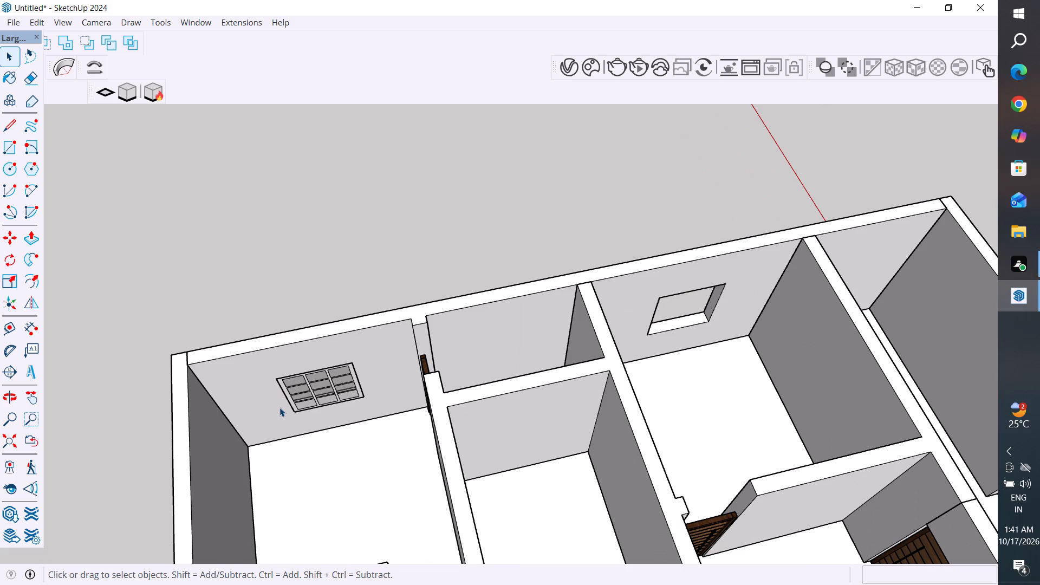
pyautogui.click(341, 399)
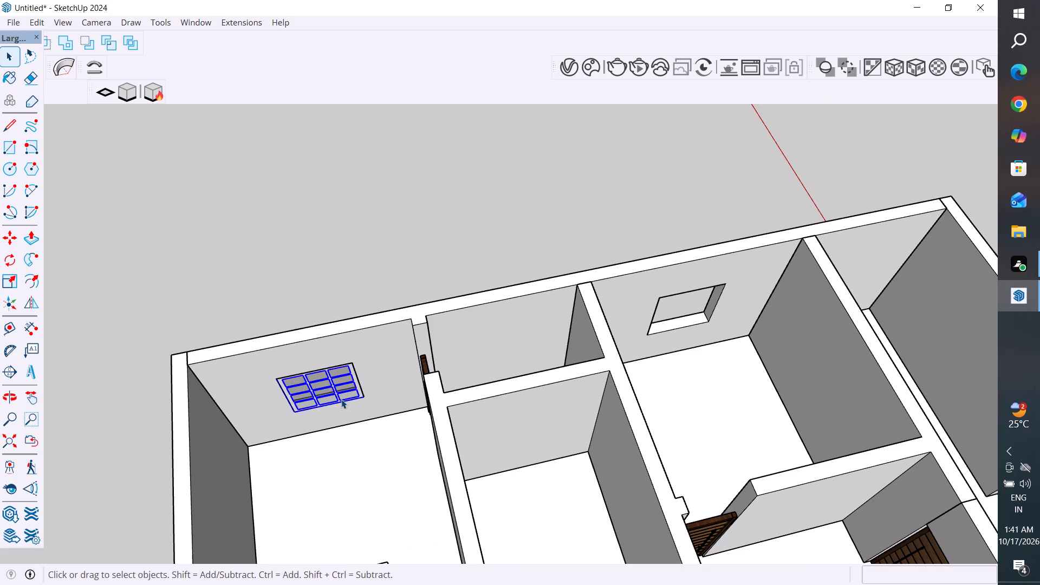
pyautogui.press('m')
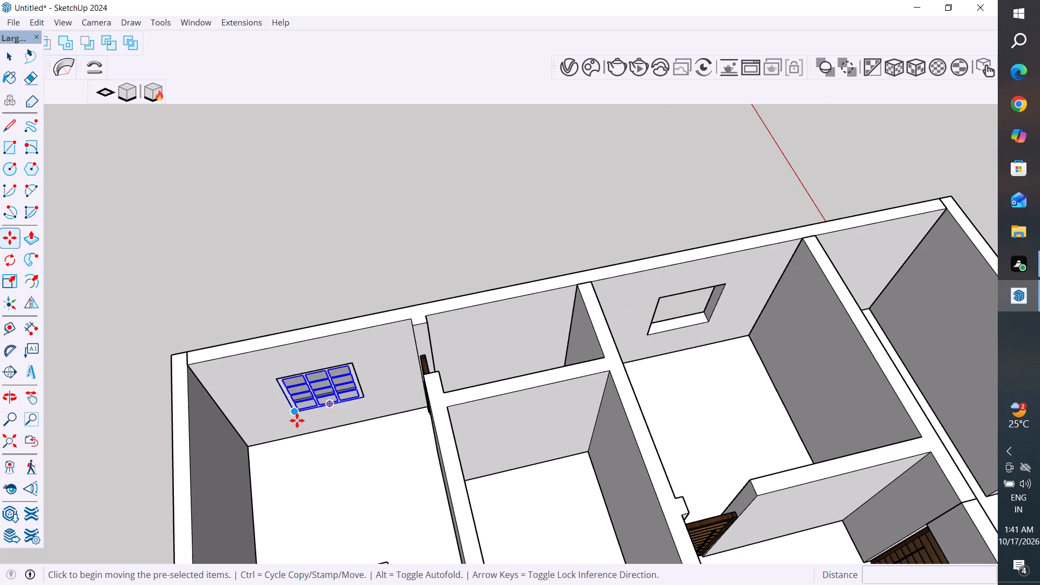
pyautogui.click(296, 413)
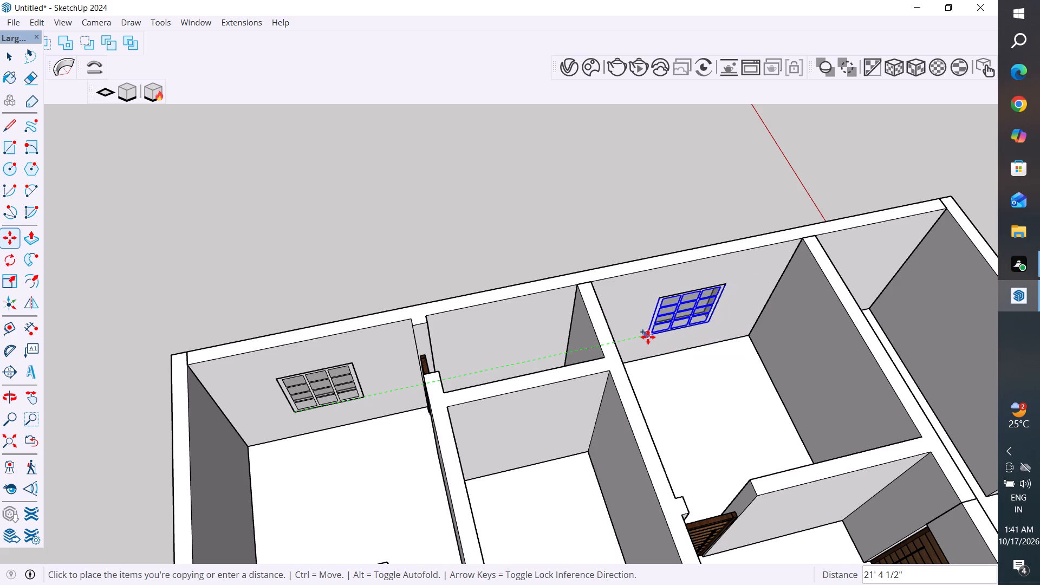
pyautogui.click(648, 337)
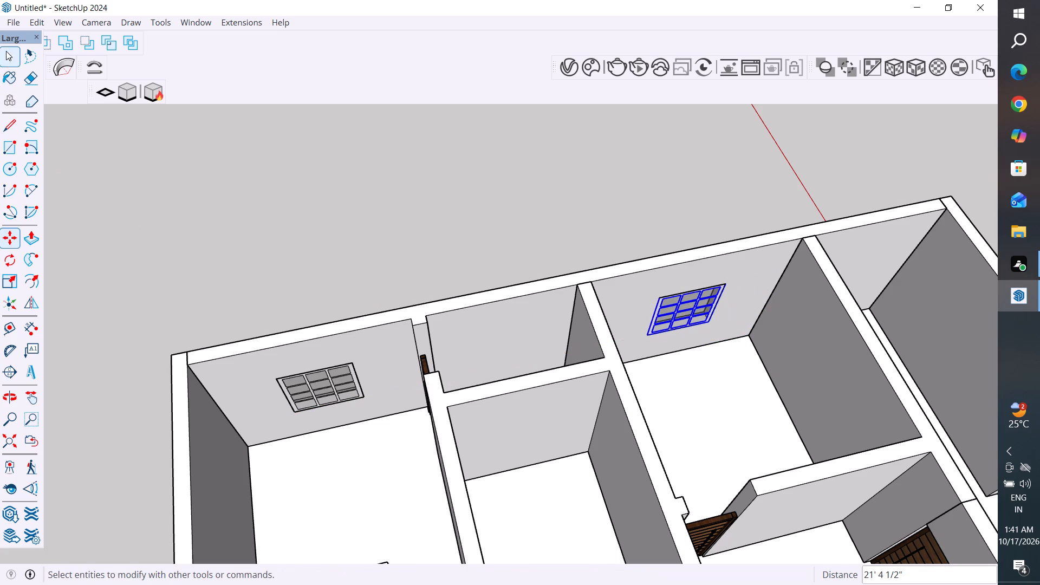
pyautogui.click(6, 49)
pyautogui.click(161, 206)
# Examine the open-topped house from above, checking the fitted windows and the remaining wall openings.
pyautogui.scroll(-7, 187, 223)
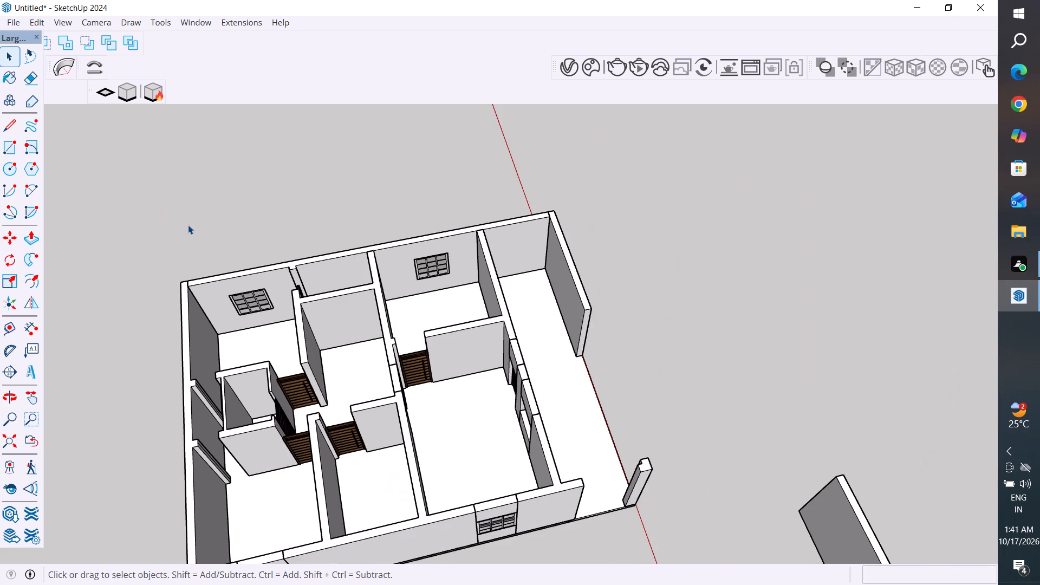
pyautogui.moveTo(188, 225); pyautogui.dragTo(209, 341, button='middle')
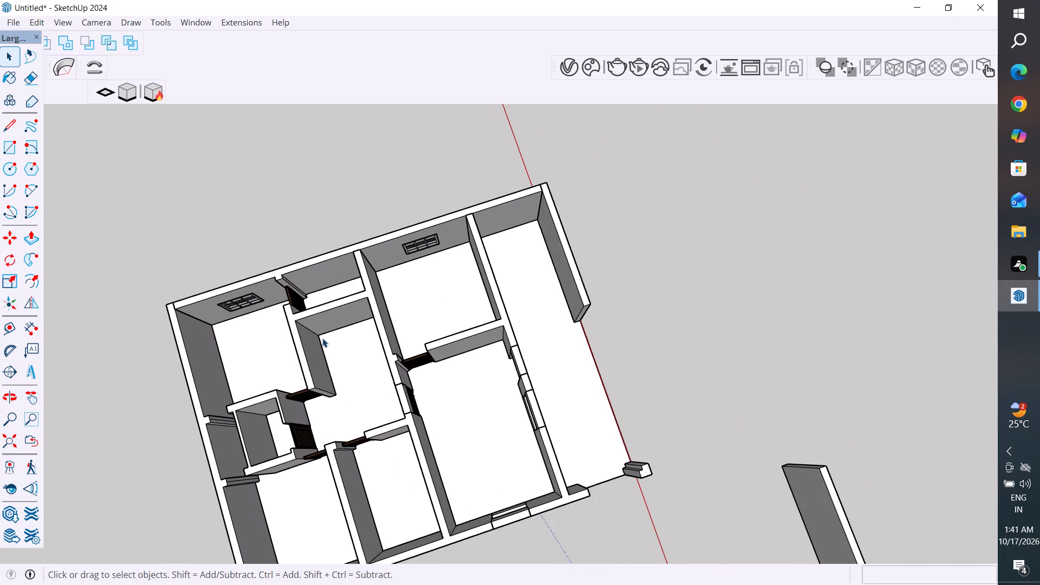
pyautogui.middleClick(510, 336)
pyautogui.scroll(-1, 510, 337)
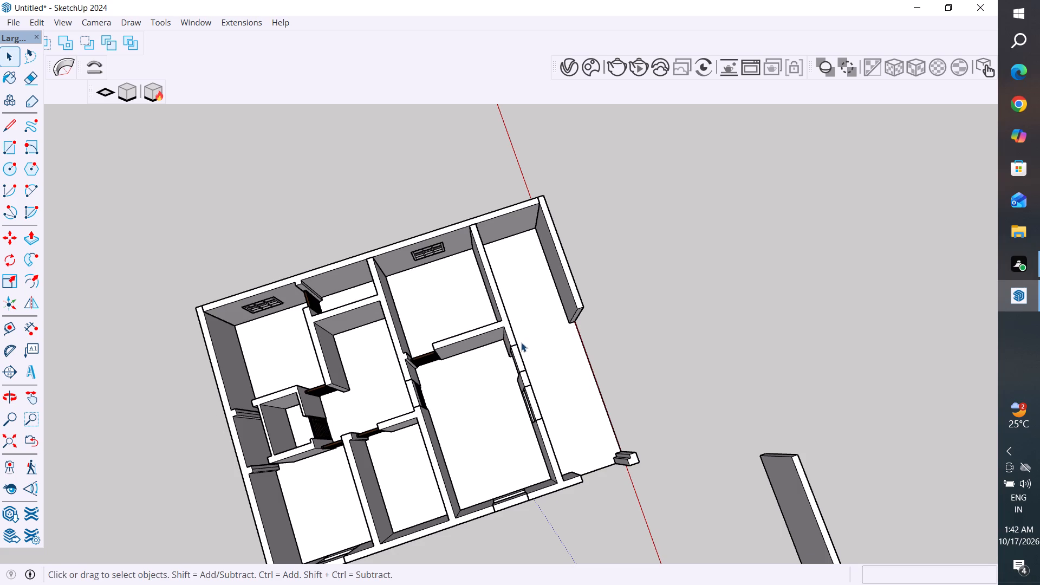
pyautogui.click(8, 47)
pyautogui.click(135, 170)
pyautogui.scroll(-4, 608, 418)
pyautogui.moveTo(623, 416); pyautogui.dragTo(559, 516, button='middle')
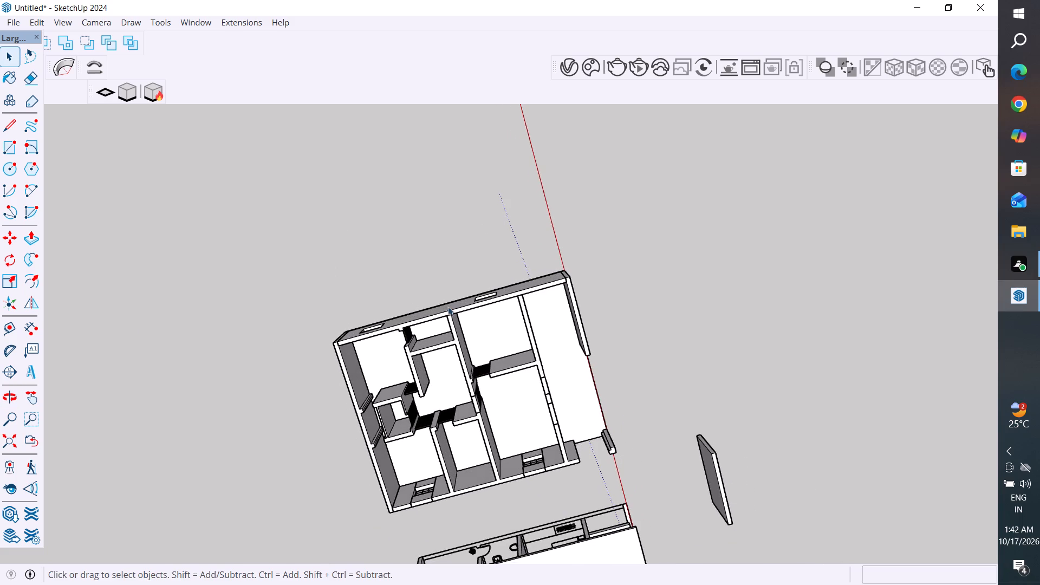
# Examine the open-topped house from several sides and above, checking its rooms, doorways, fitted windows and remaining wall openings.
pyautogui.scroll(2, 447, 291)
pyautogui.scroll(-2, 445, 277)
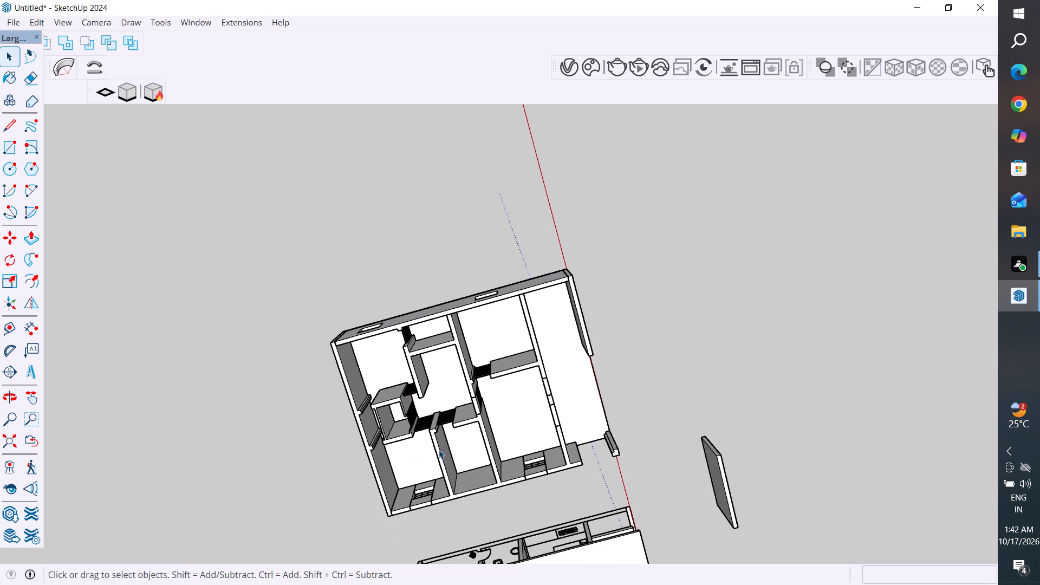
pyautogui.scroll(-4, 479, 381)
pyautogui.moveTo(485, 423); pyautogui.dragTo(485, 424, button='middle')
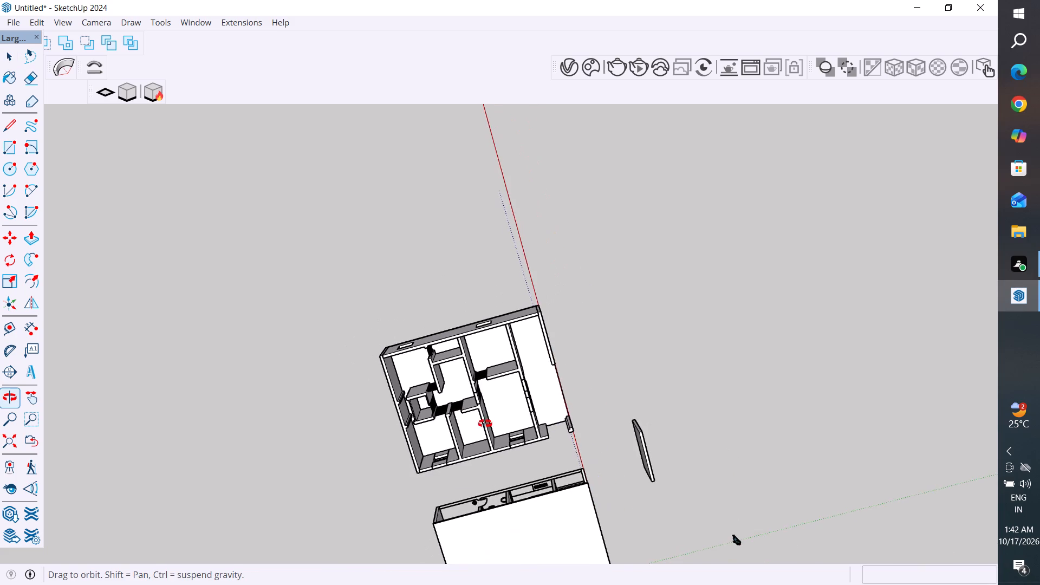
pyautogui.moveTo(485, 424); pyautogui.dragTo(339, 150, button='middle')
pyautogui.moveTo(496, 415); pyautogui.dragTo(278, 413, button='middle')
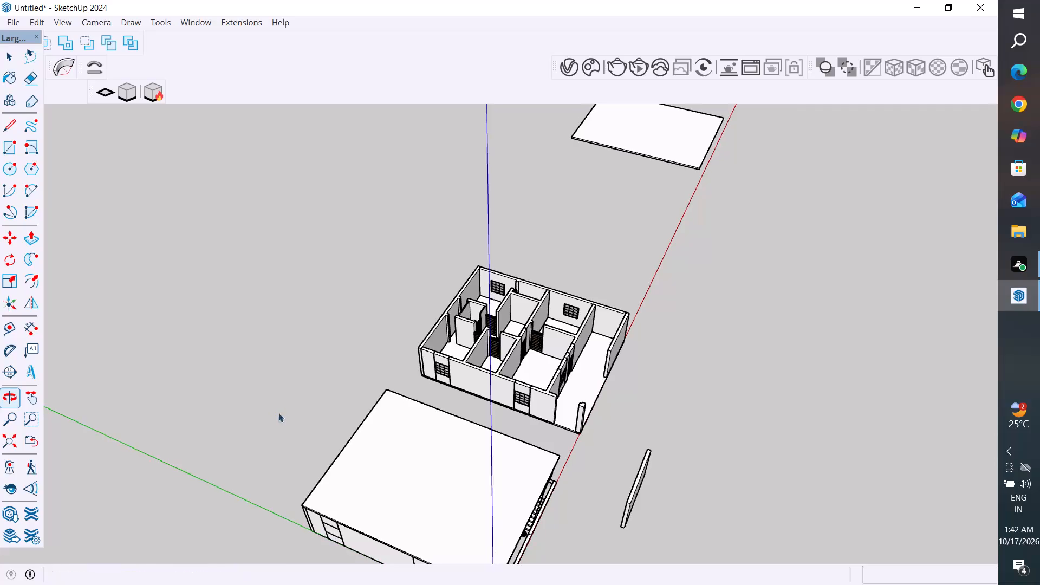
pyautogui.scroll(3, 374, 367)
pyautogui.scroll(5, 460, 326)
pyautogui.scroll(2, 491, 294)
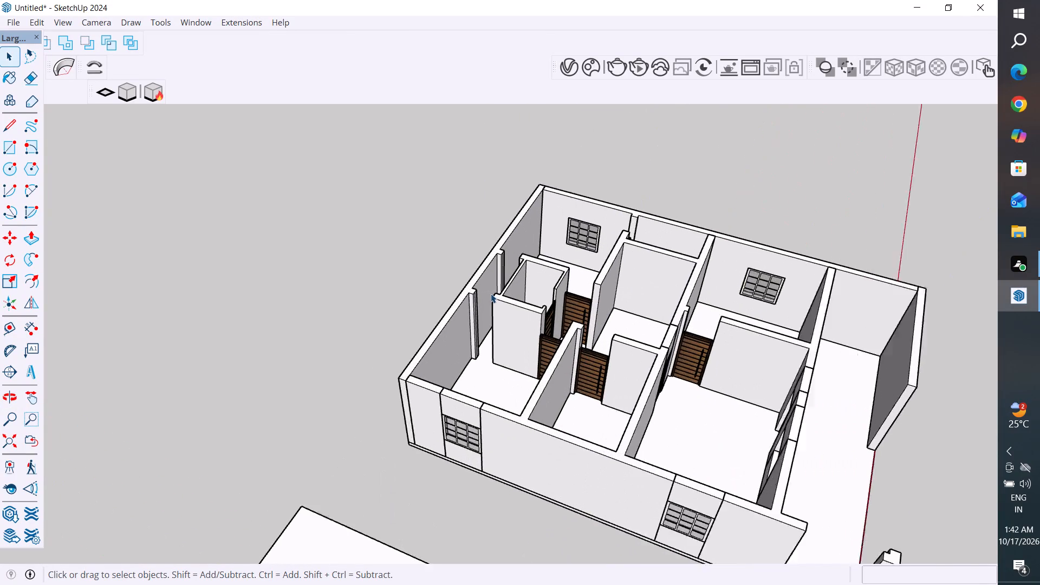
pyautogui.scroll(1, 491, 294)
pyautogui.moveTo(597, 305); pyautogui.dragTo(290, 334, button='middle')
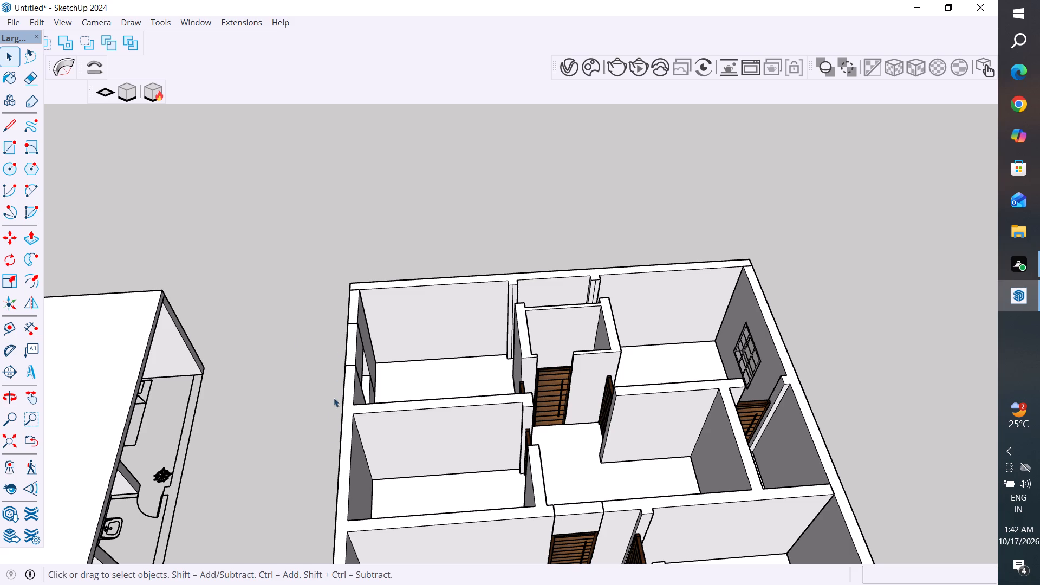
pyautogui.scroll(-3, 422, 339)
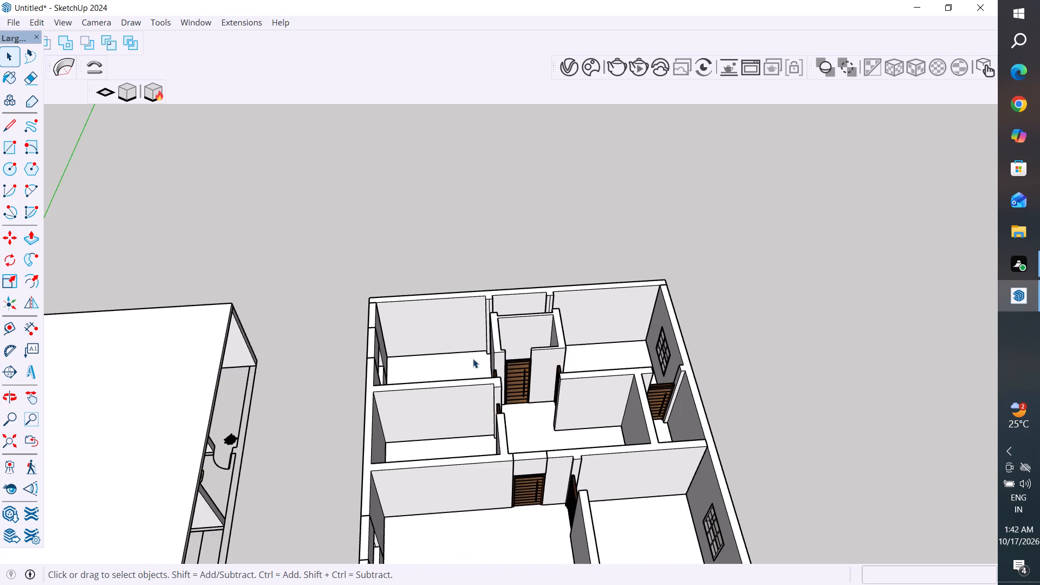
pyautogui.moveTo(531, 385); pyautogui.dragTo(264, 574, button='middle')
pyautogui.scroll(-5, 446, 370)
pyautogui.scroll(2, 446, 194)
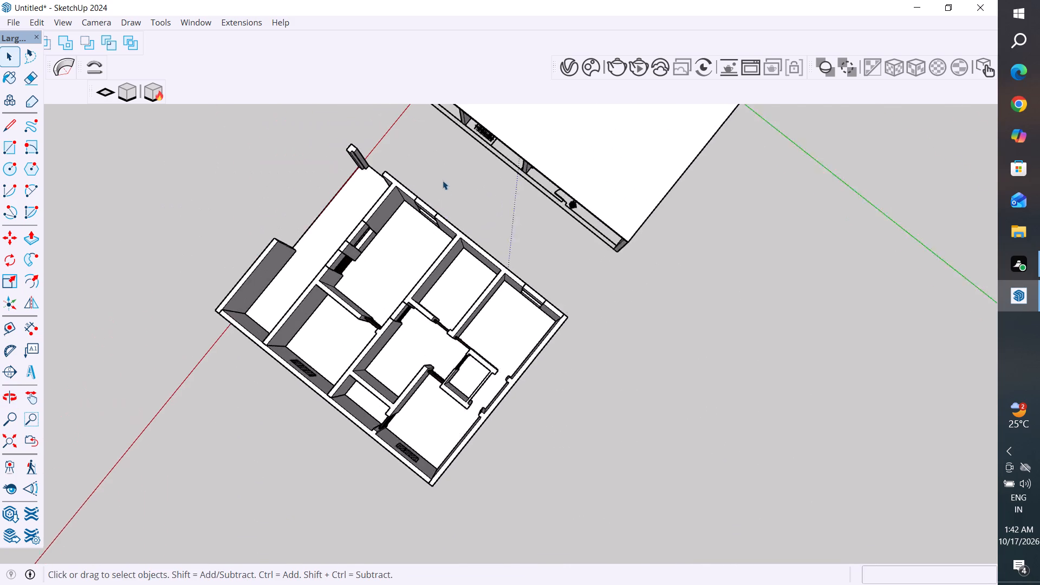
pyautogui.scroll(2, 443, 180)
pyautogui.scroll(3, 414, 217)
pyautogui.moveTo(394, 231); pyautogui.dragTo(548, 219, button='middle')
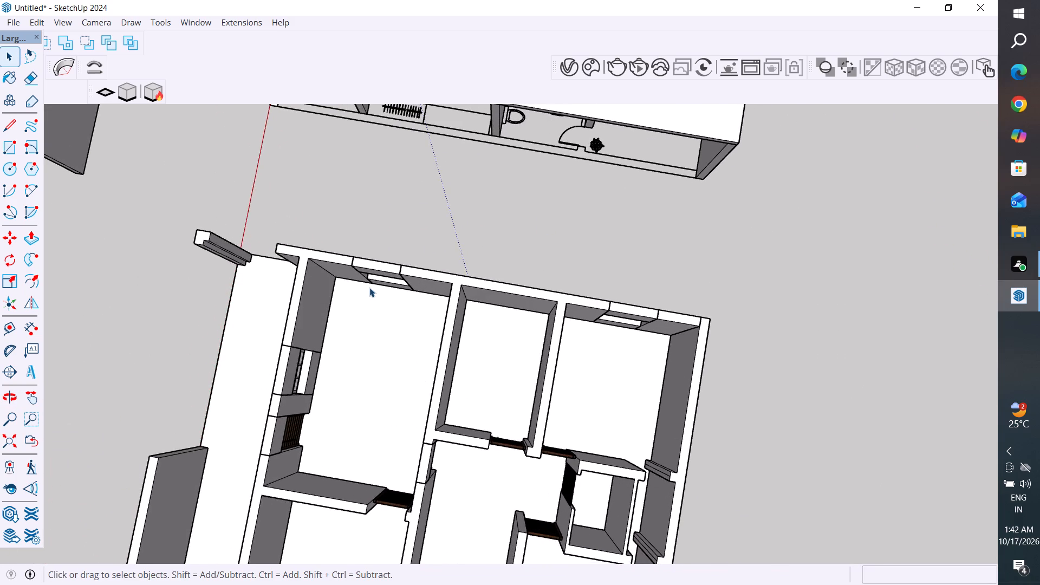
pyautogui.scroll(2, 369, 288)
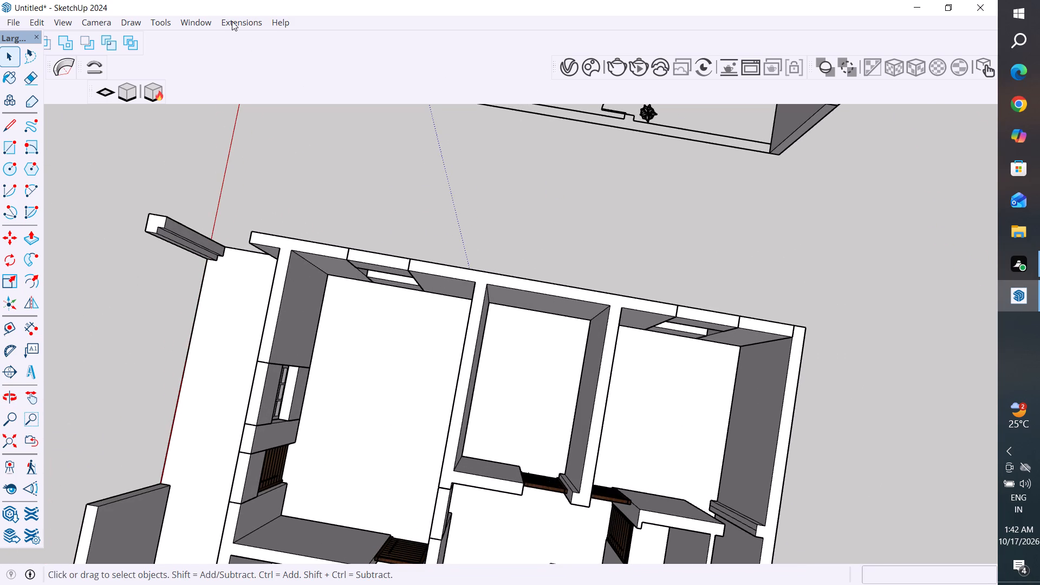
# Open the 3D Warehouse model library.
pyautogui.click(232, 21)
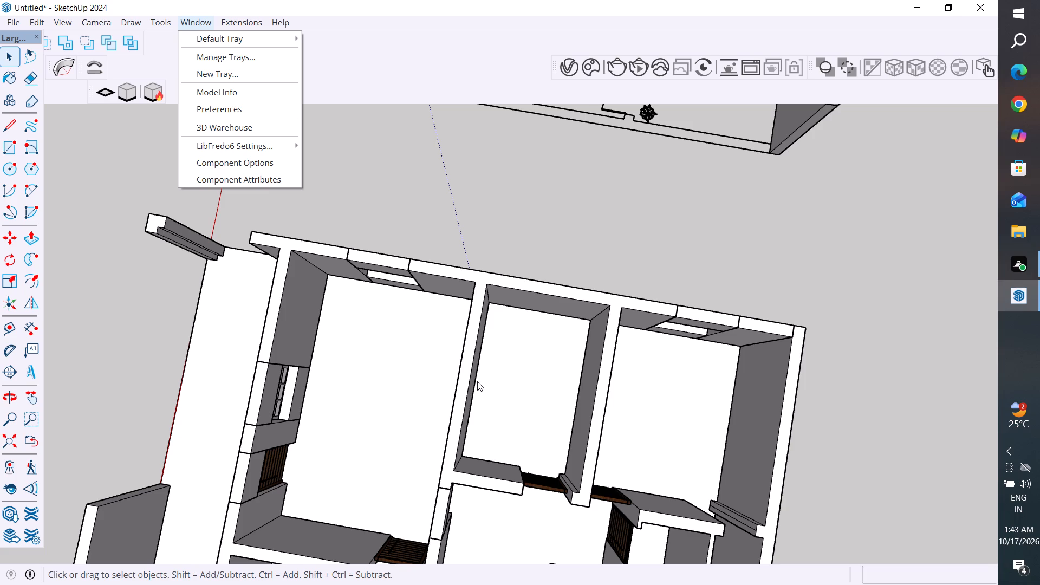
pyautogui.click(226, 121)
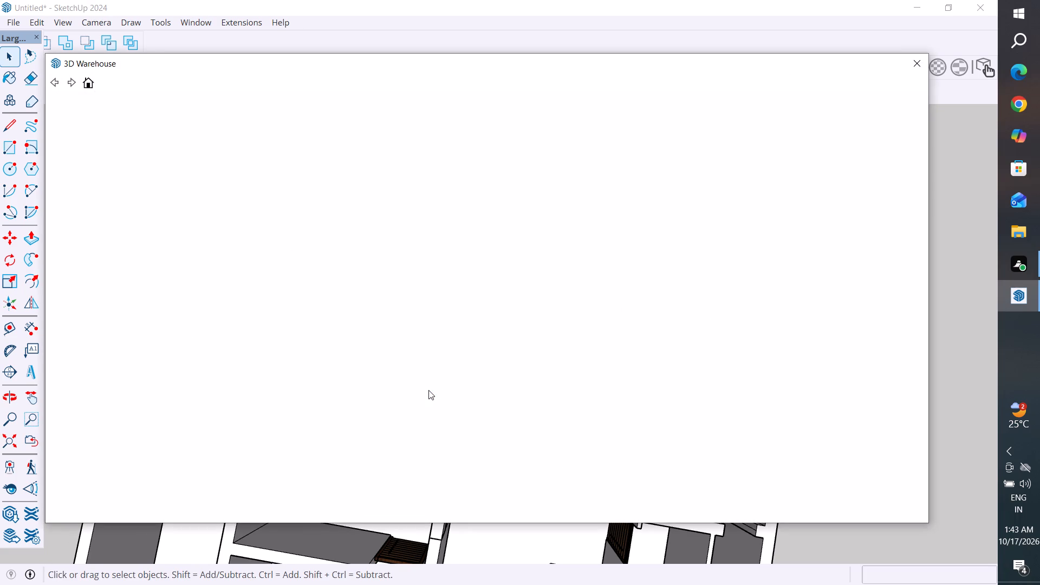